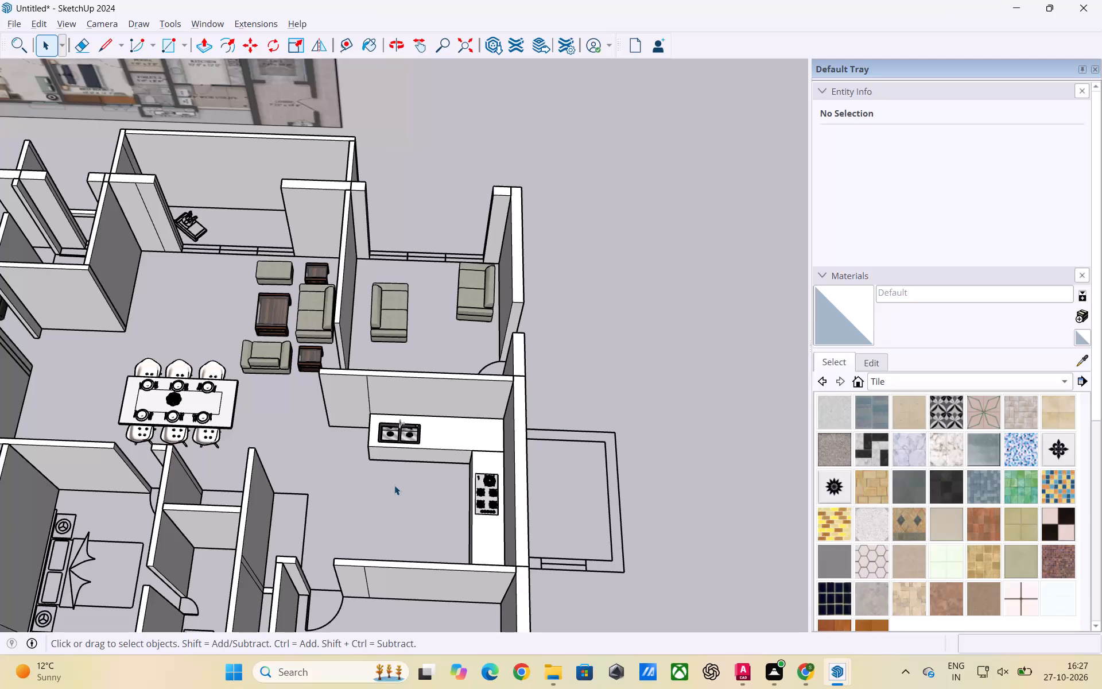
Examine the kitchen counters with sink and hob, and how they sit within the whole furnished floor plan.
scroll(397, 488, up, 2)
middle_drag(397, 489, 424, 496)
scroll(429, 497, up, 3)
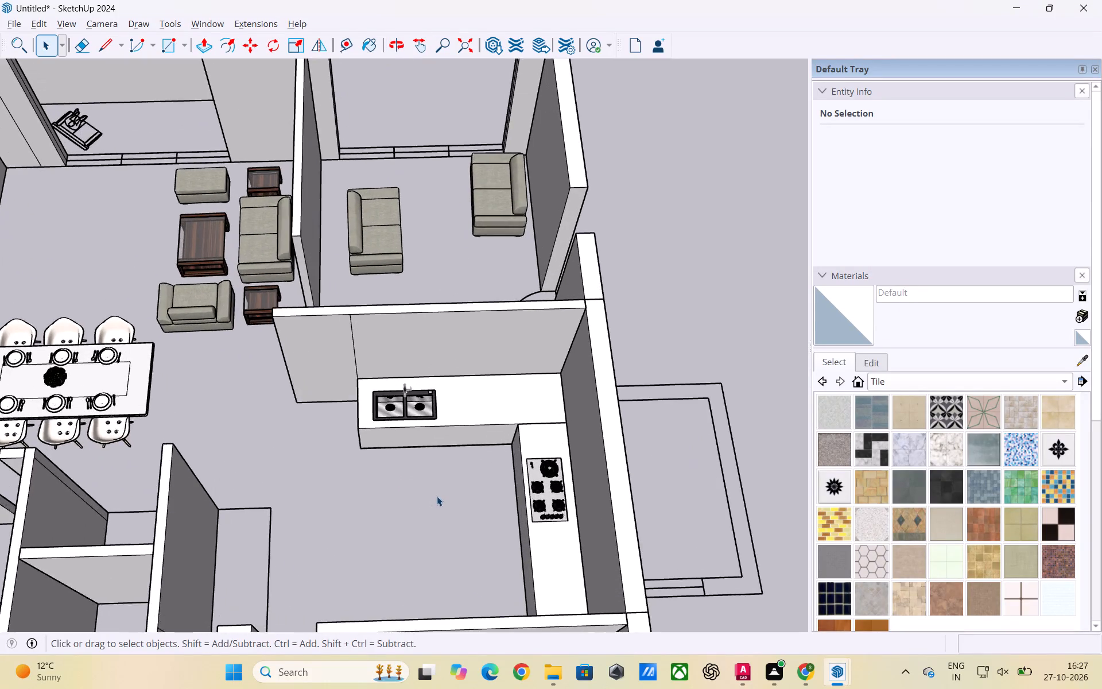
scroll(437, 496, down, 3)
middle_drag(437, 495, 441, 538)
scroll(440, 530, up, 2)
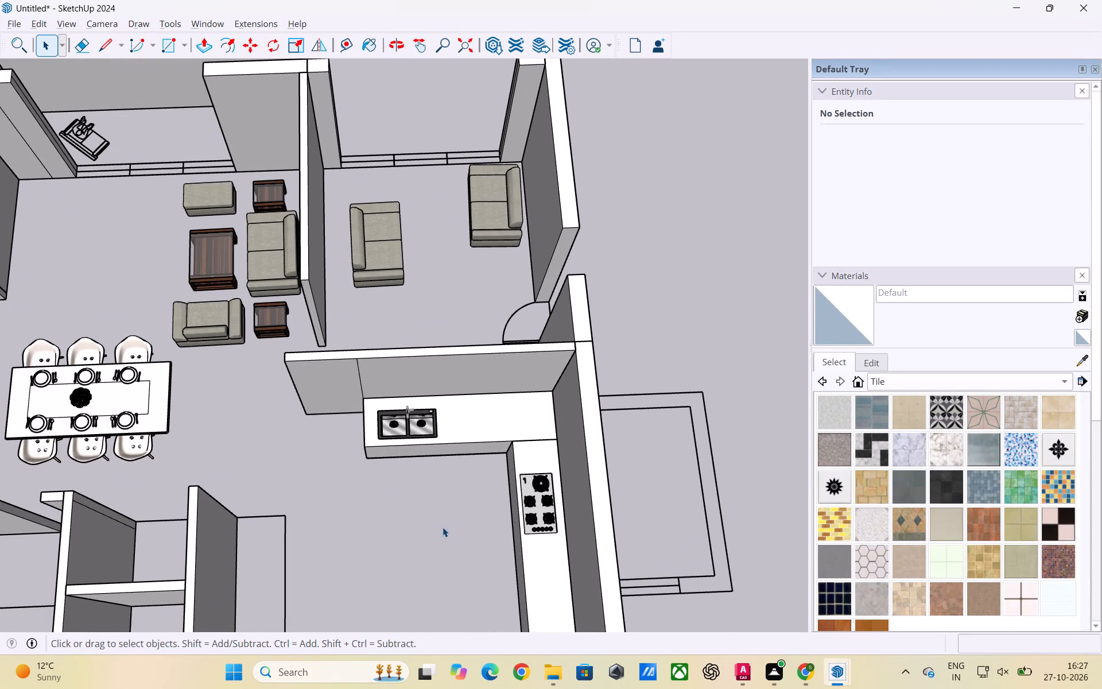
scroll(443, 527, up, 2)
scroll(455, 520, down, 11)
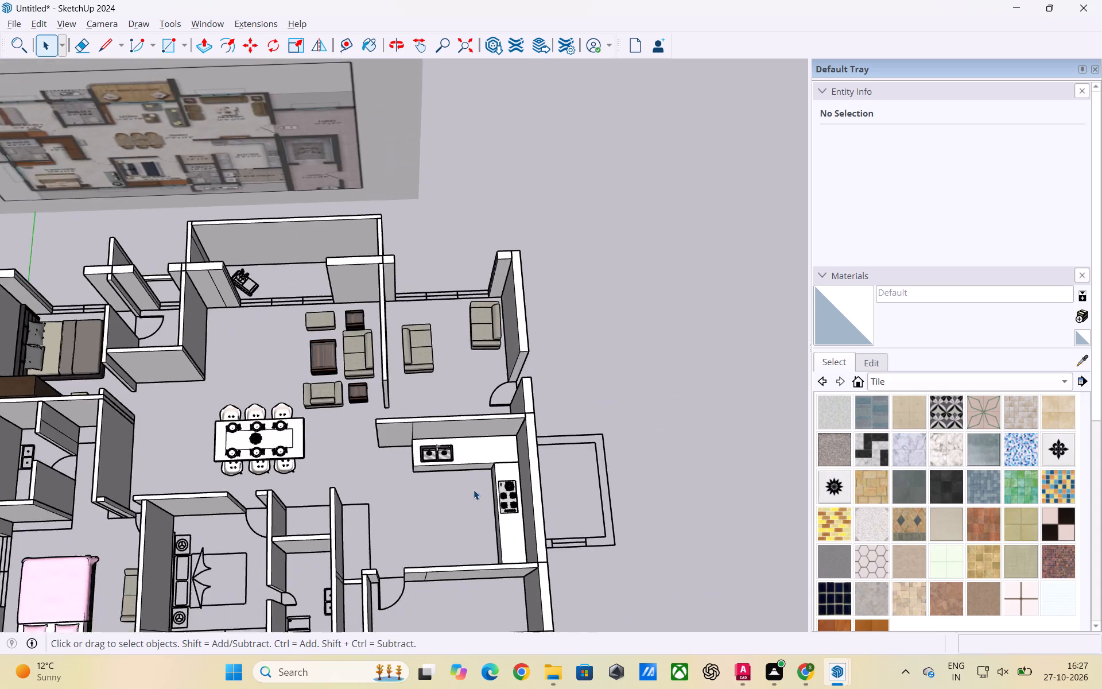
scroll(474, 490, down, 1)
middle_drag(464, 487, 459, 554)
scroll(437, 451, up, 7)
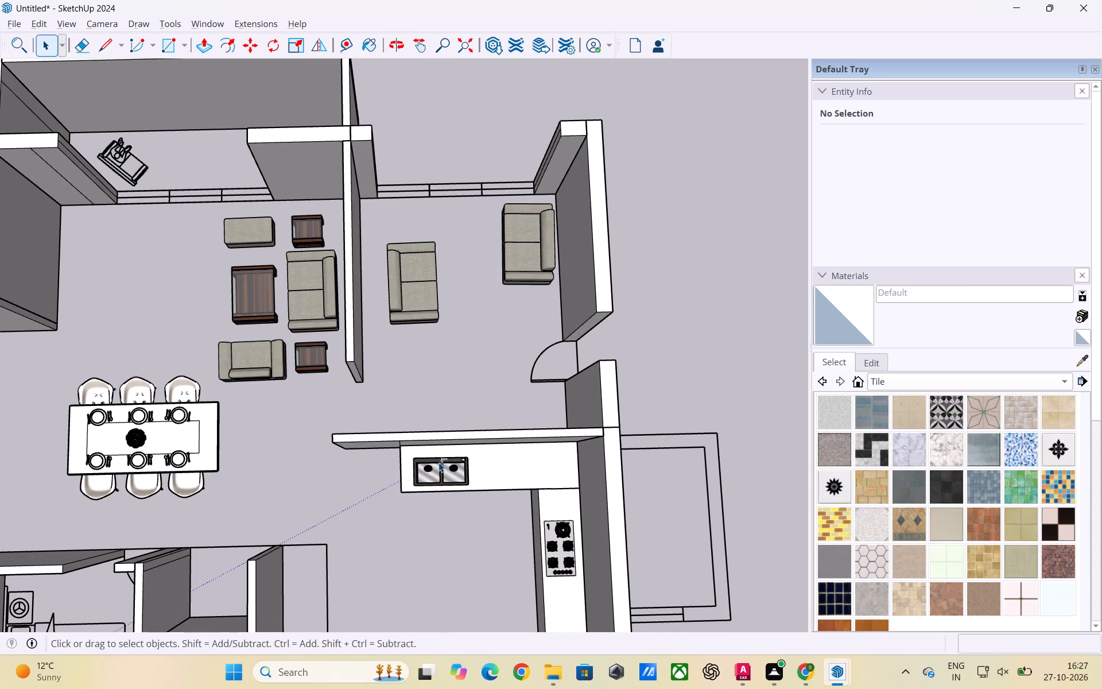
scroll(442, 463, down, 4)
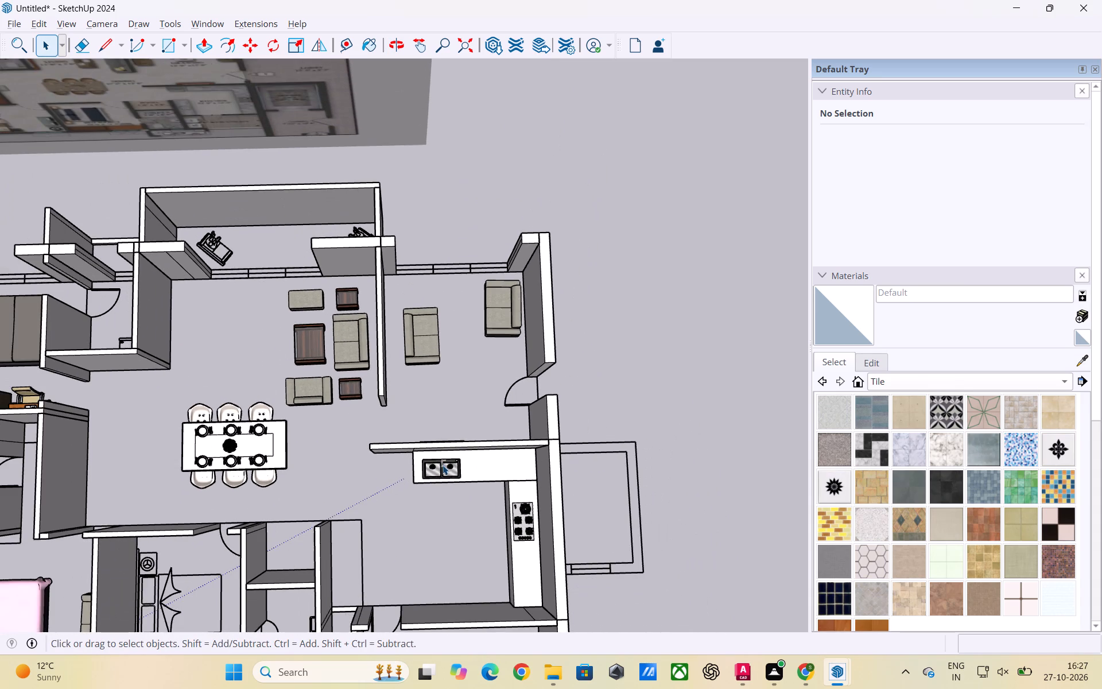
scroll(443, 465, down, 2)
scroll(443, 466, up, 1)
scroll(443, 466, down, 1)
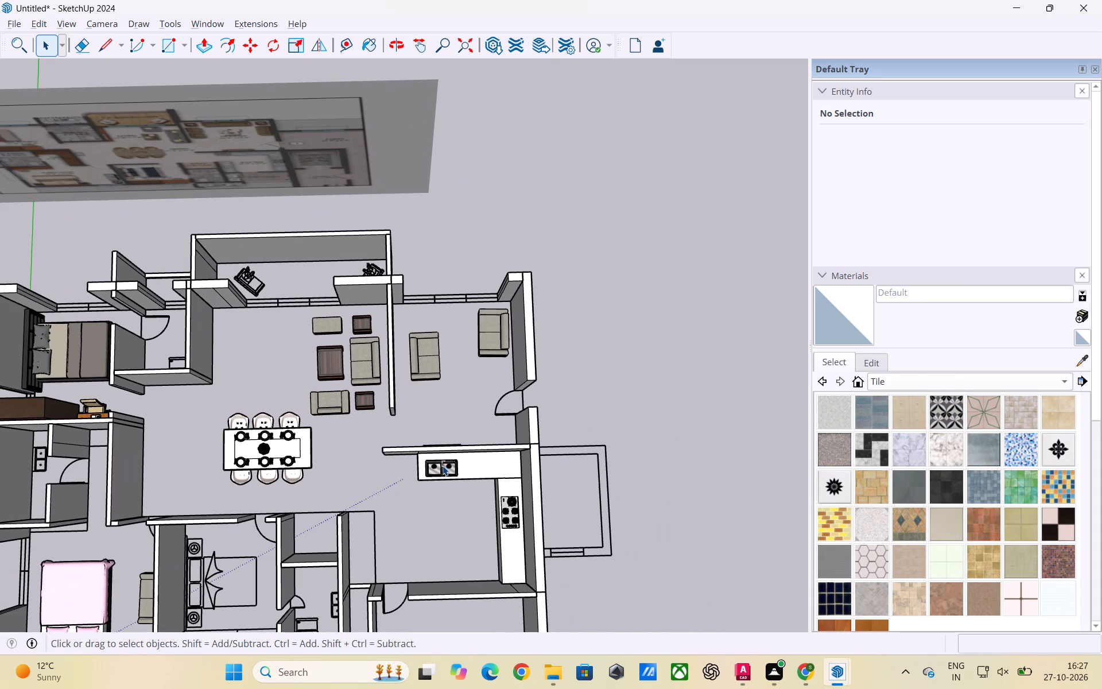
scroll(443, 466, down, 2)
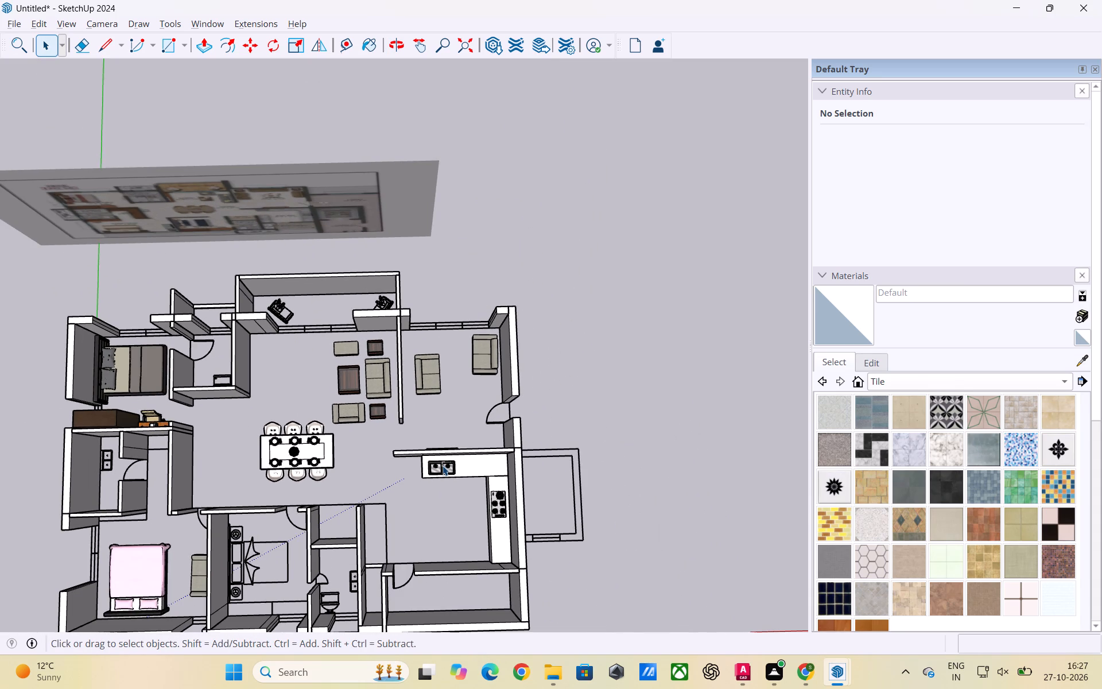
scroll(443, 466, down, 2)
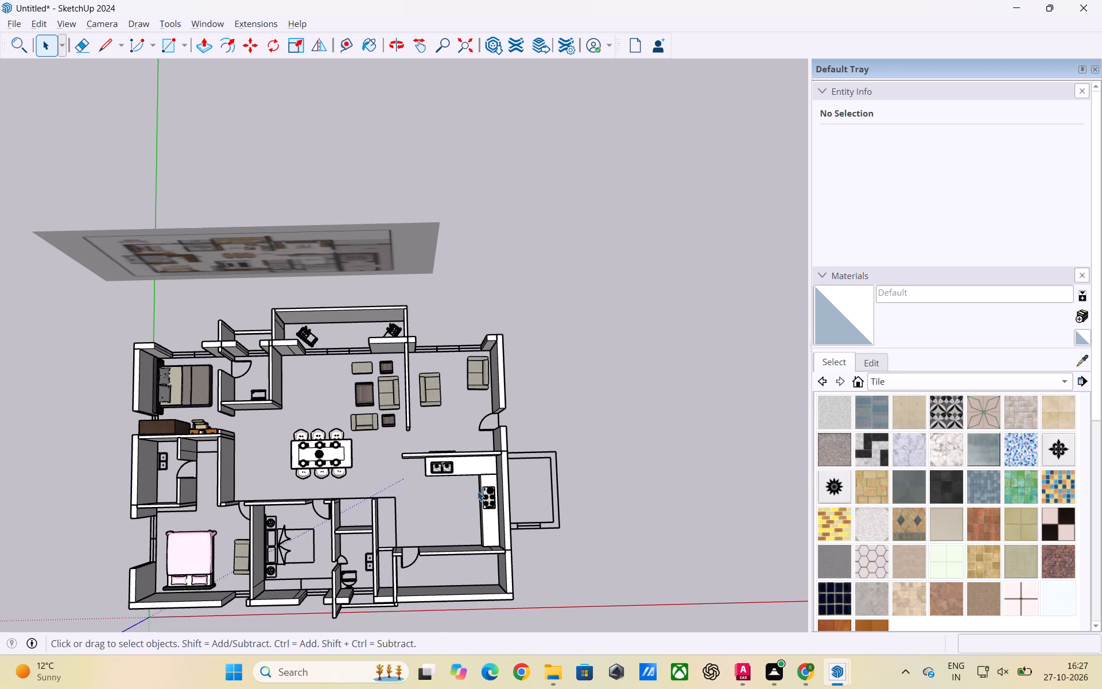
scroll(475, 498, up, 2)
scroll(535, 493, down, 1)
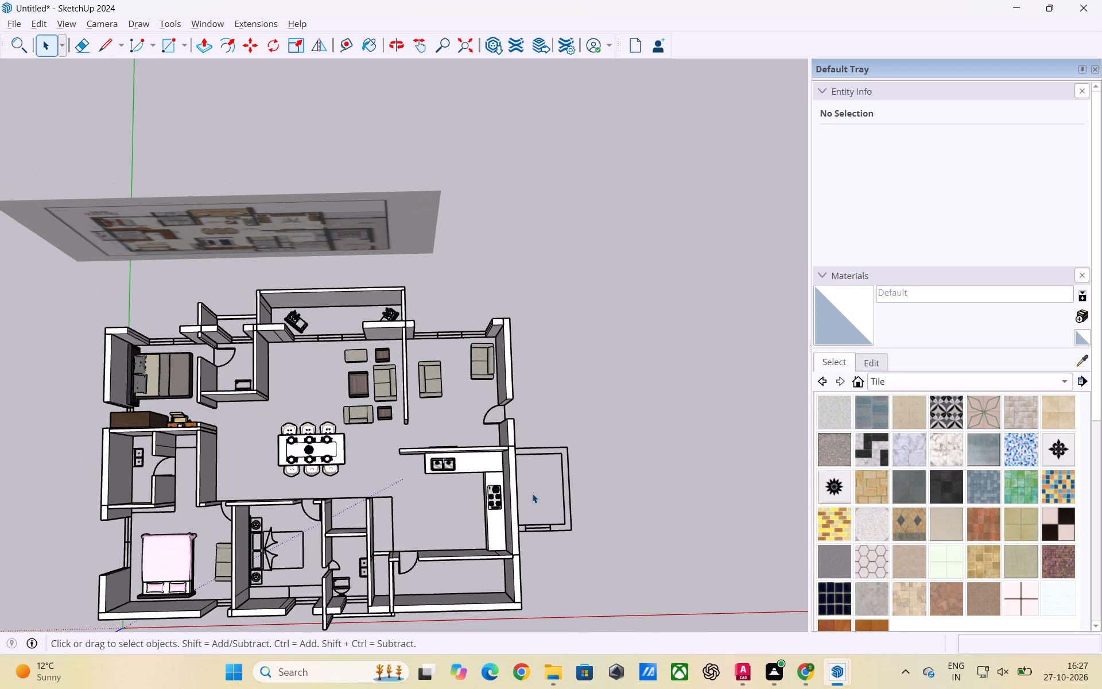
scroll(532, 493, down, 2)
scroll(529, 497, up, 2)
scroll(529, 495, down, 1)
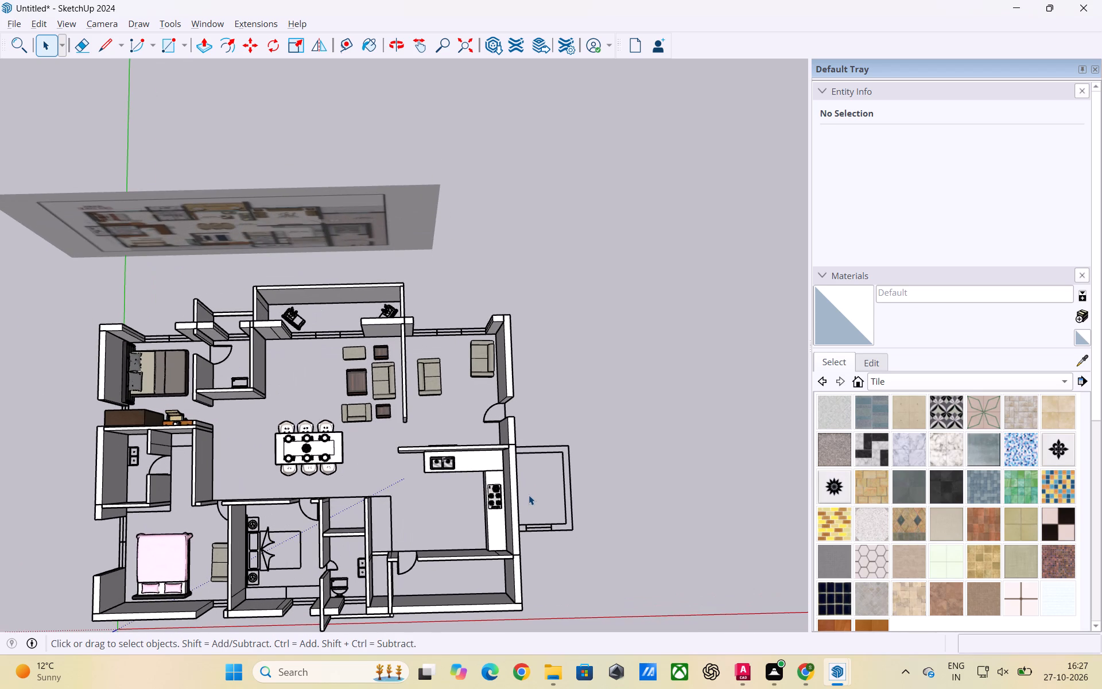
scroll(529, 495, up, 4)
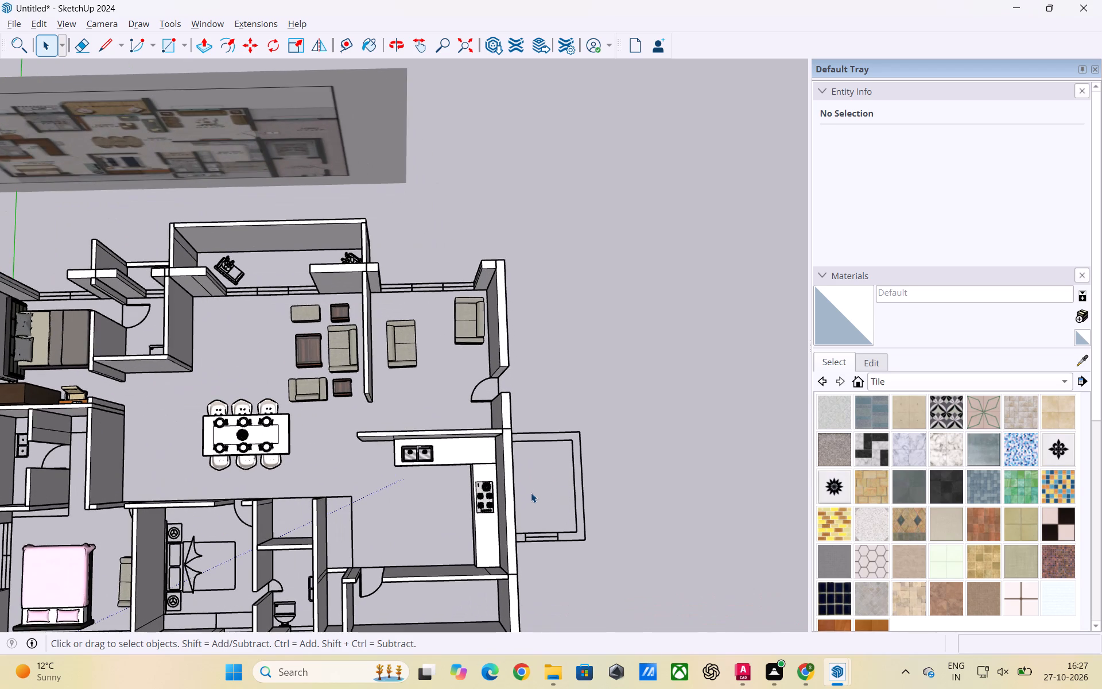
scroll(596, 486, down, 3)
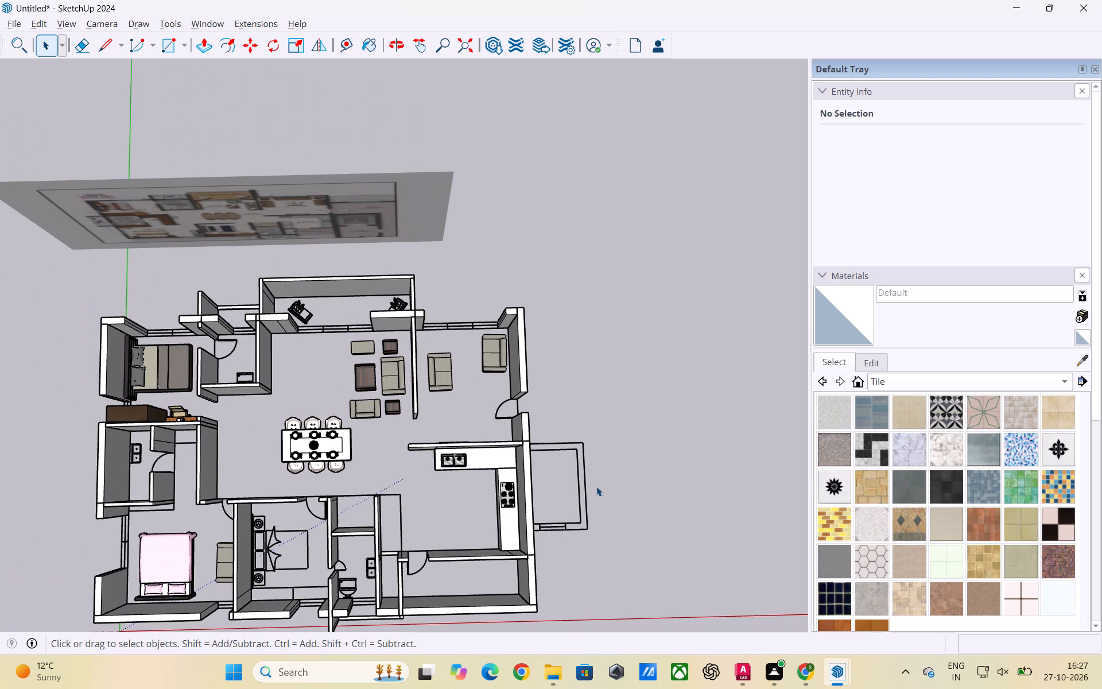
scroll(540, 456, down, 1)
scroll(603, 366, down, 4)
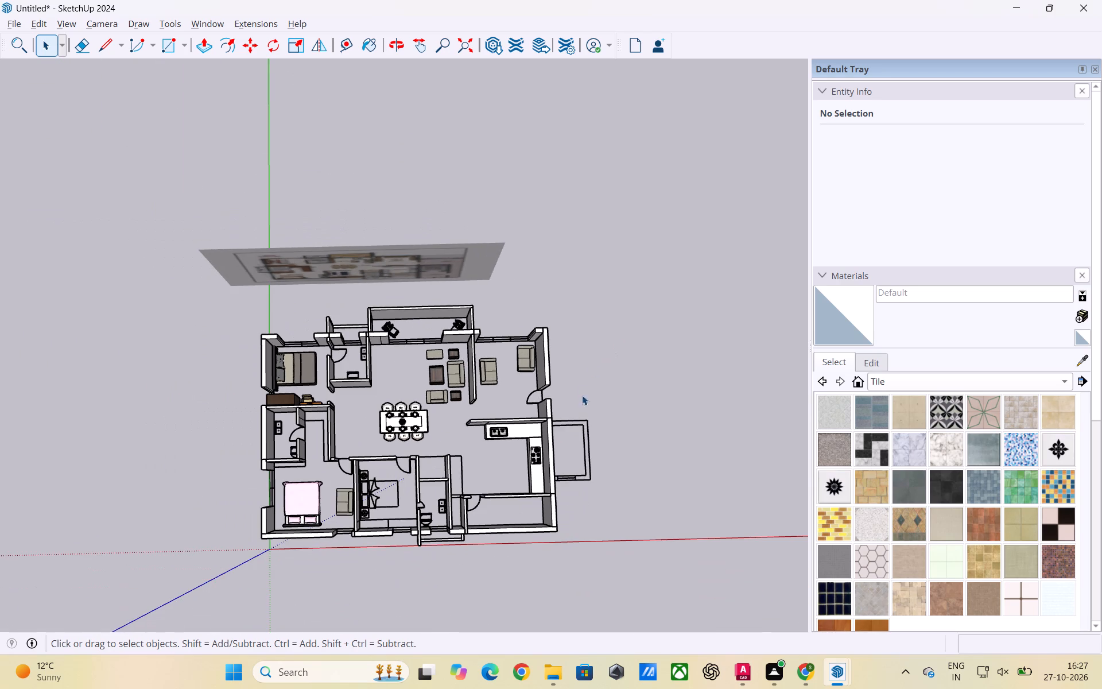
Examine the middle bedroom, the adjoining bathroom and the utility room beside the kitchen from several angles.
middle_drag(583, 397, 579, 278)
scroll(581, 397, up, 3)
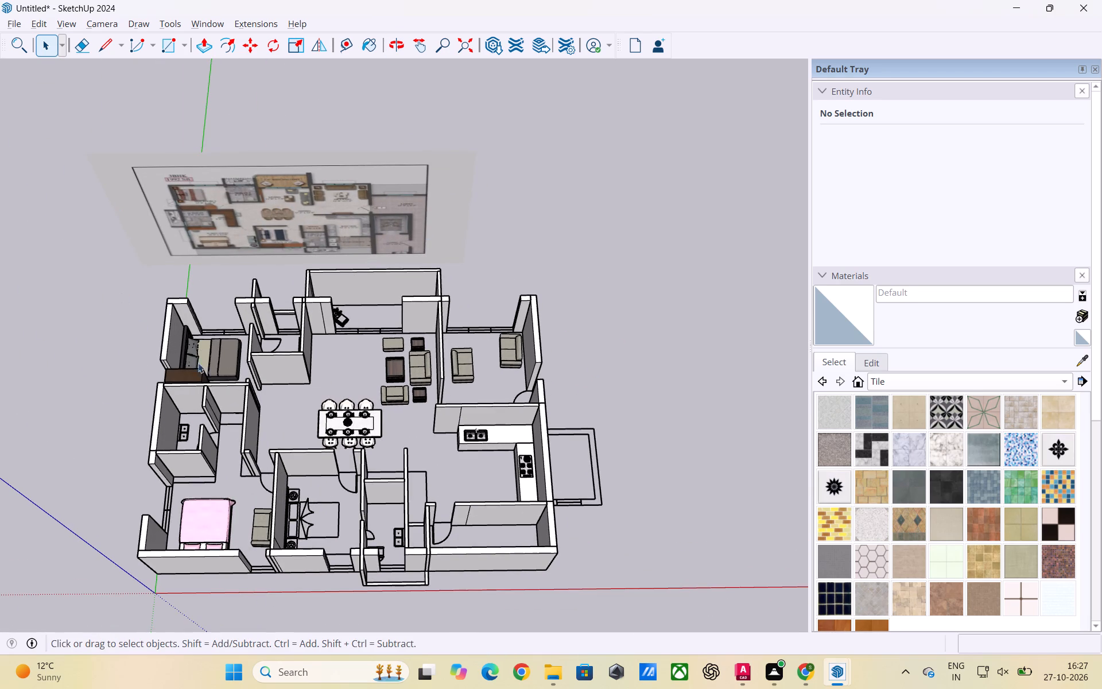
scroll(497, 470, up, 7)
scroll(474, 300, down, 4)
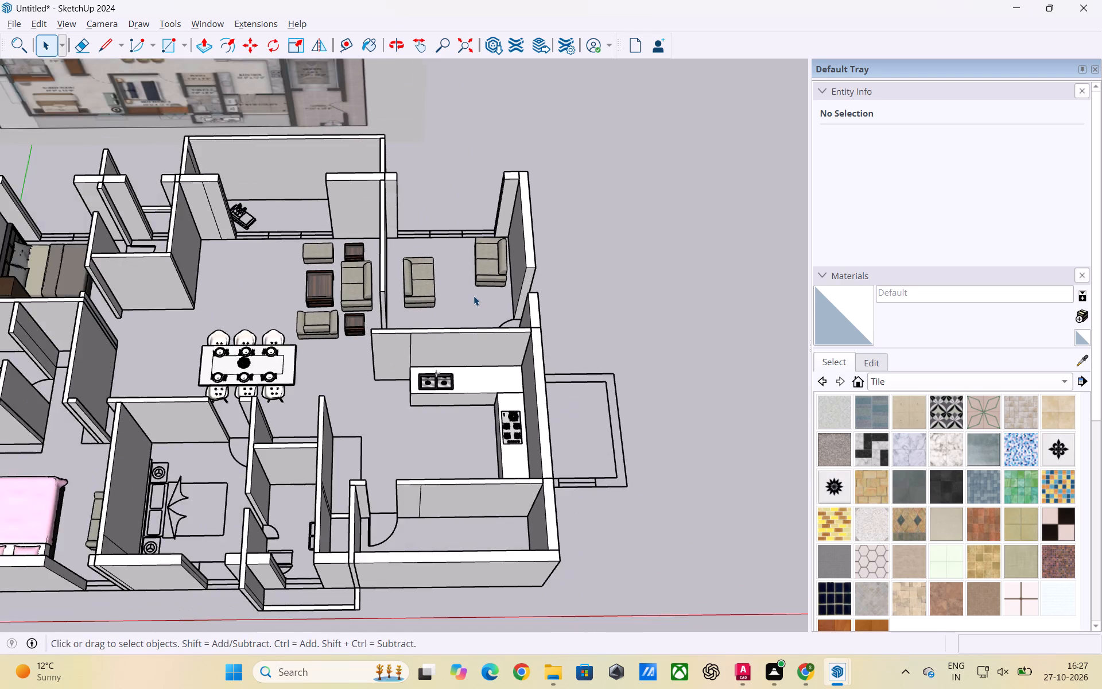
scroll(474, 296, down, 2)
scroll(468, 459, down, 5)
middle_drag(463, 457, 464, 524)
scroll(401, 474, up, 13)
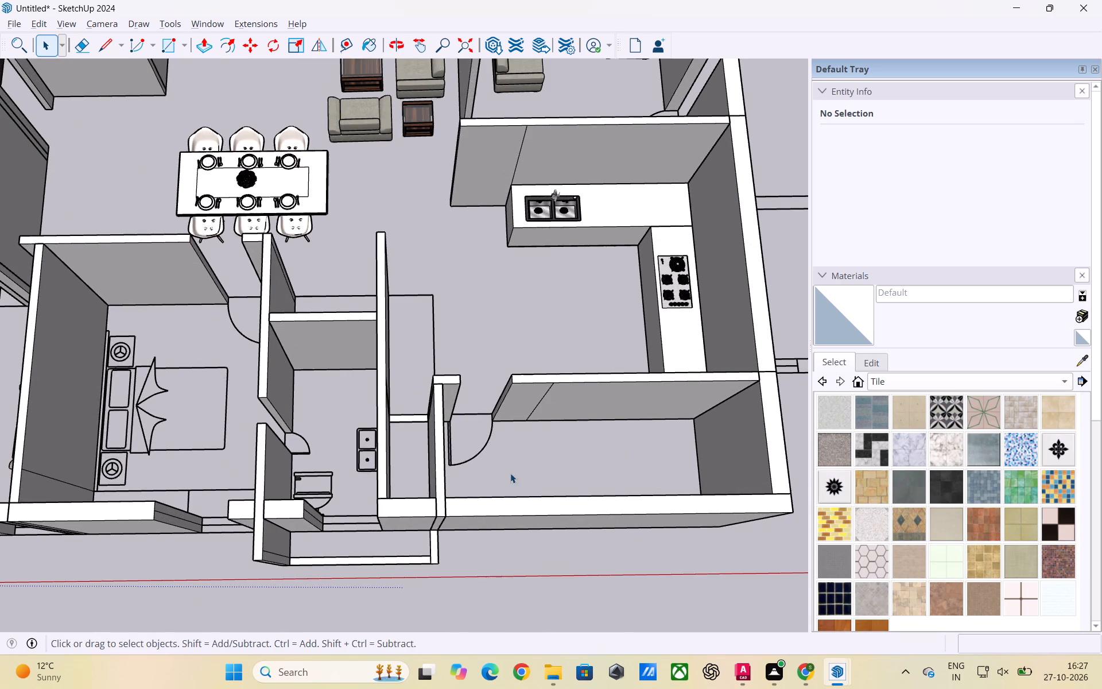
middle_drag(510, 473, 200, 436)
scroll(373, 408, up, 3)
middle_drag(334, 441, 635, 473)
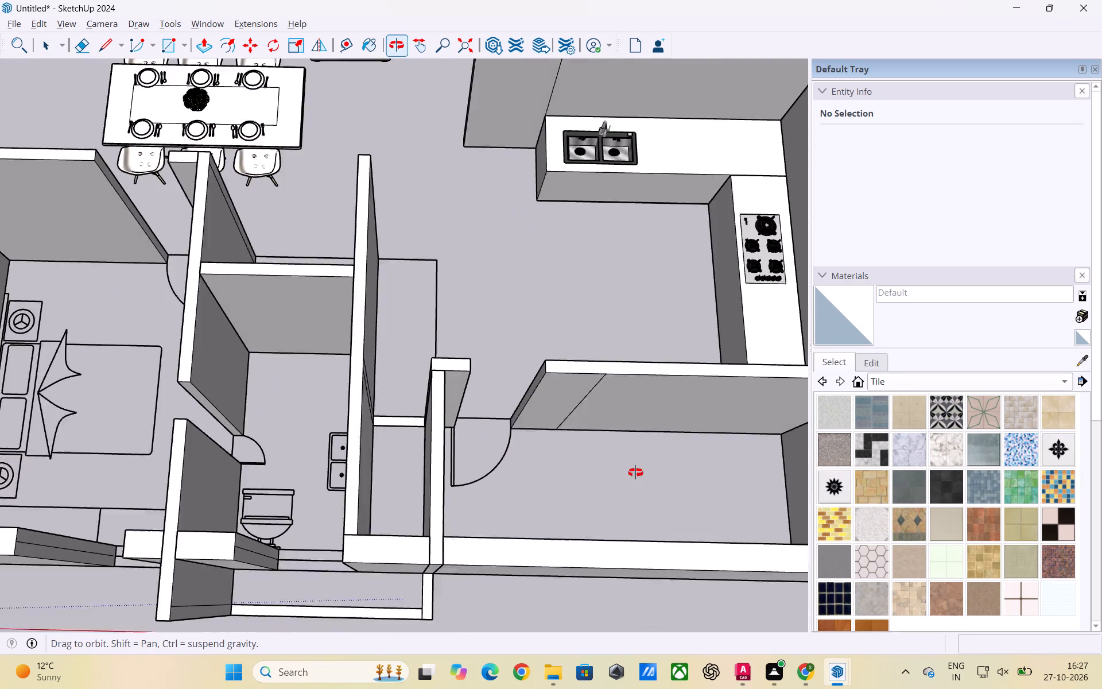
middle_drag(635, 473, 669, 469)
scroll(443, 443, up, 2)
scroll(596, 425, down, 3)
middle_drag(357, 571, 356, 553)
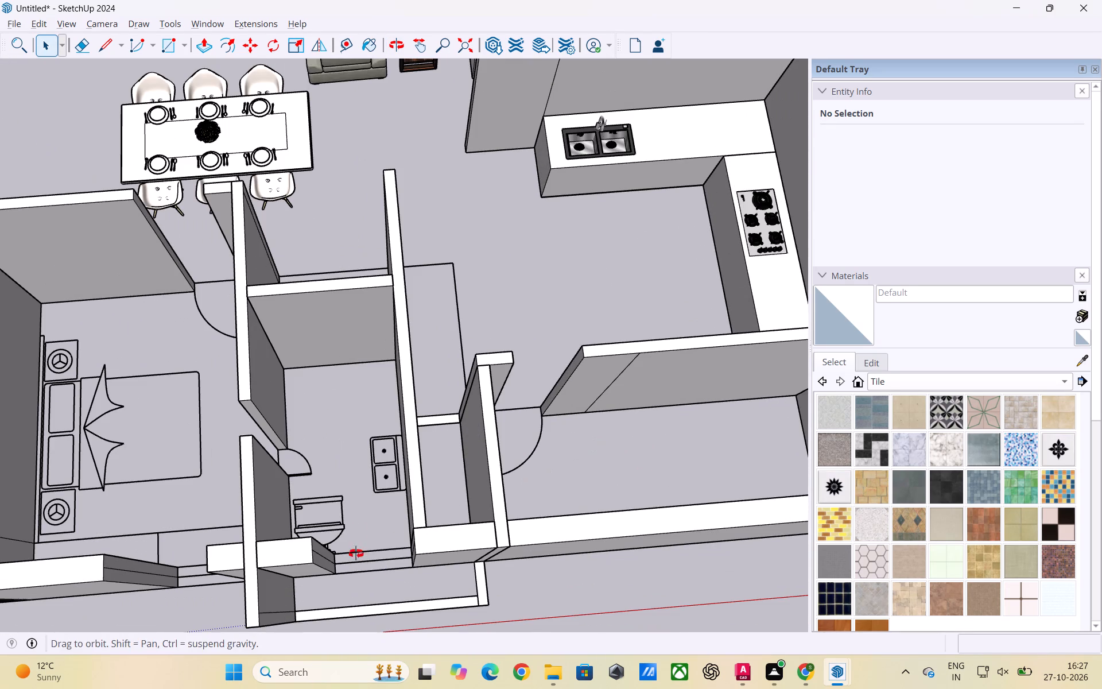
middle_drag(356, 553, 376, 465)
scroll(412, 490, down, 5)
scroll(386, 491, up, 2)
middle_drag(387, 482, 397, 563)
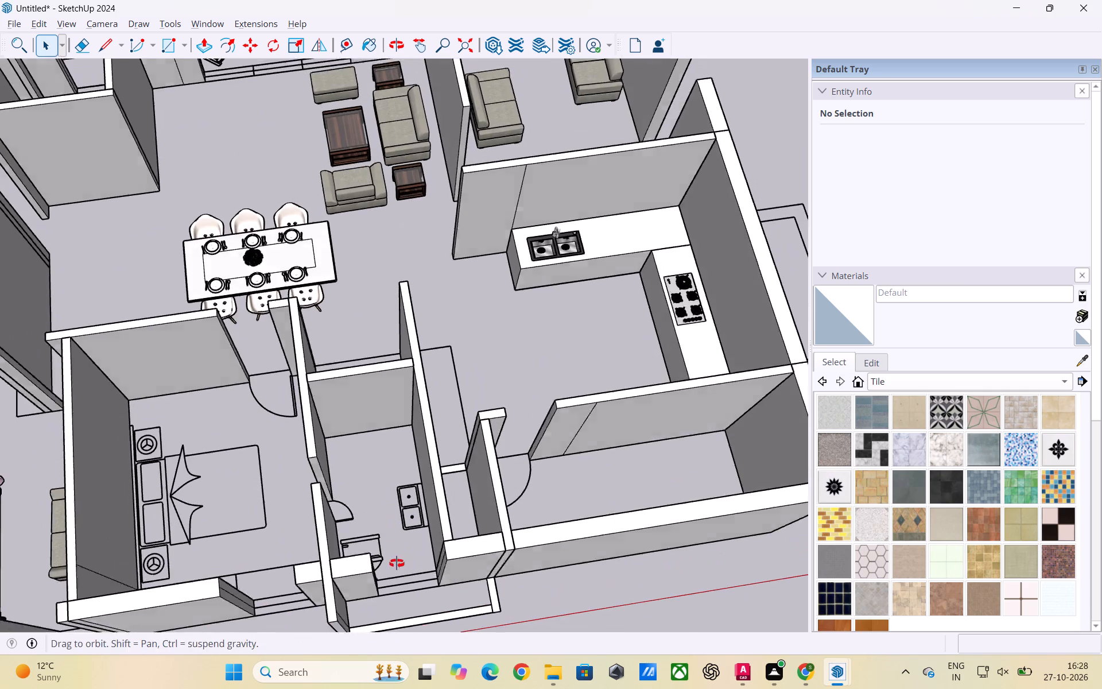
middle_drag(397, 563, 397, 564)
scroll(393, 543, up, 1)
scroll(444, 452, down, 6)
middle_drag(467, 523, 387, 520)
scroll(372, 508, up, 4)
middle_drag(382, 507, 403, 504)
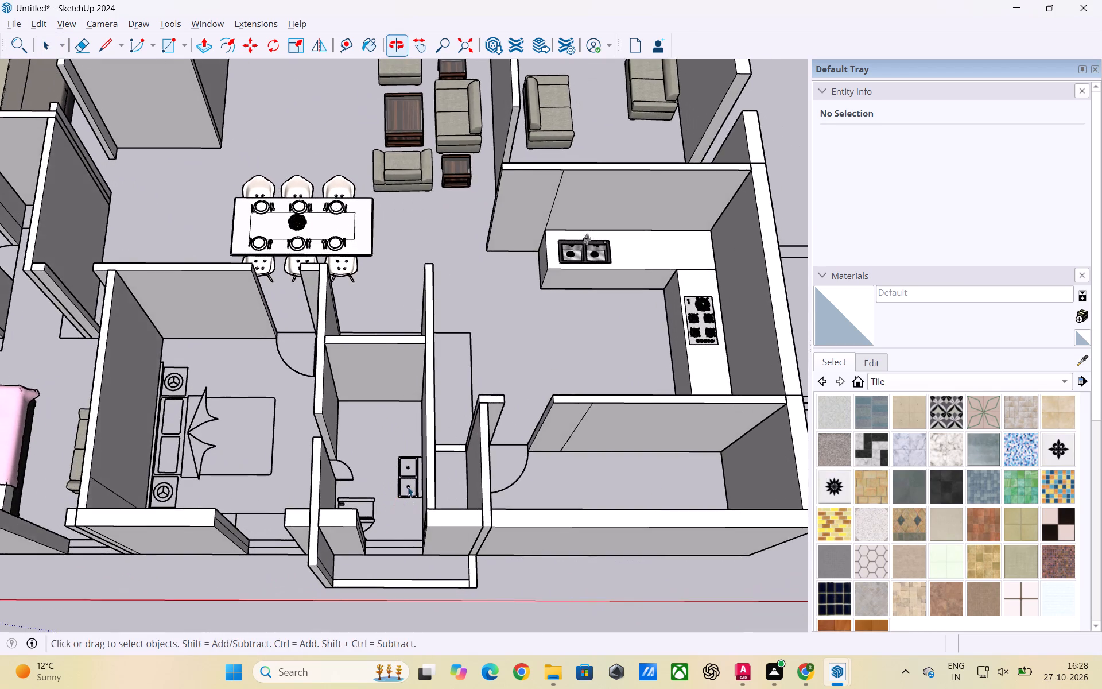
Delete the flat 2D bed symbol with its side tables from the middle bedroom.
scroll(446, 442, down, 7)
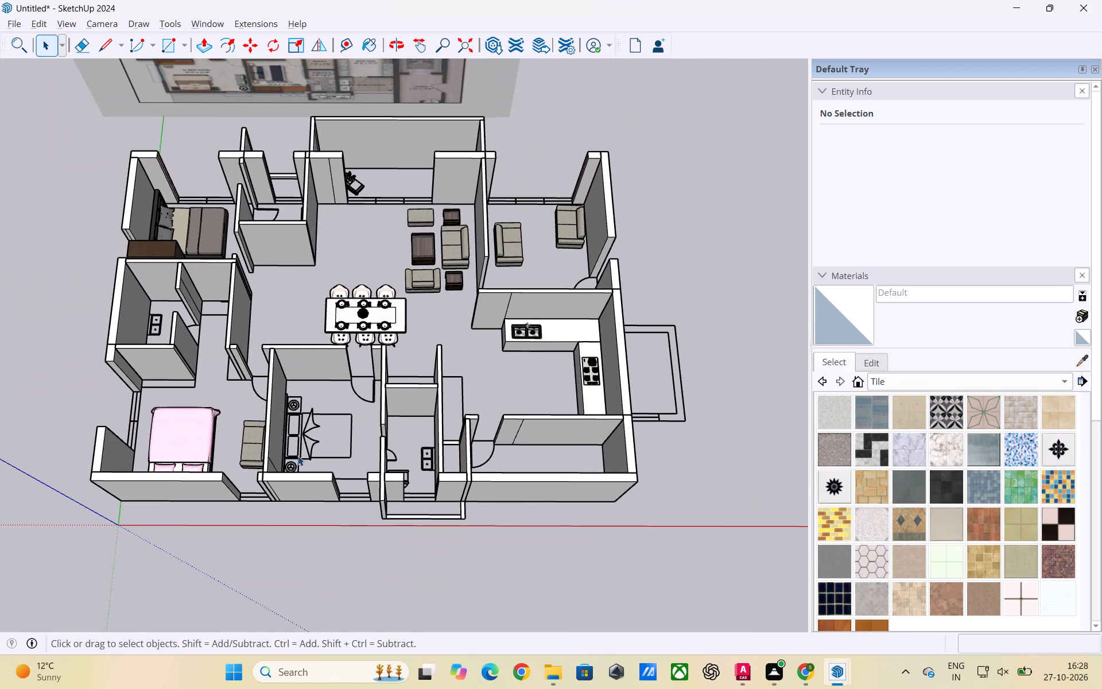
scroll(322, 443, up, 1)
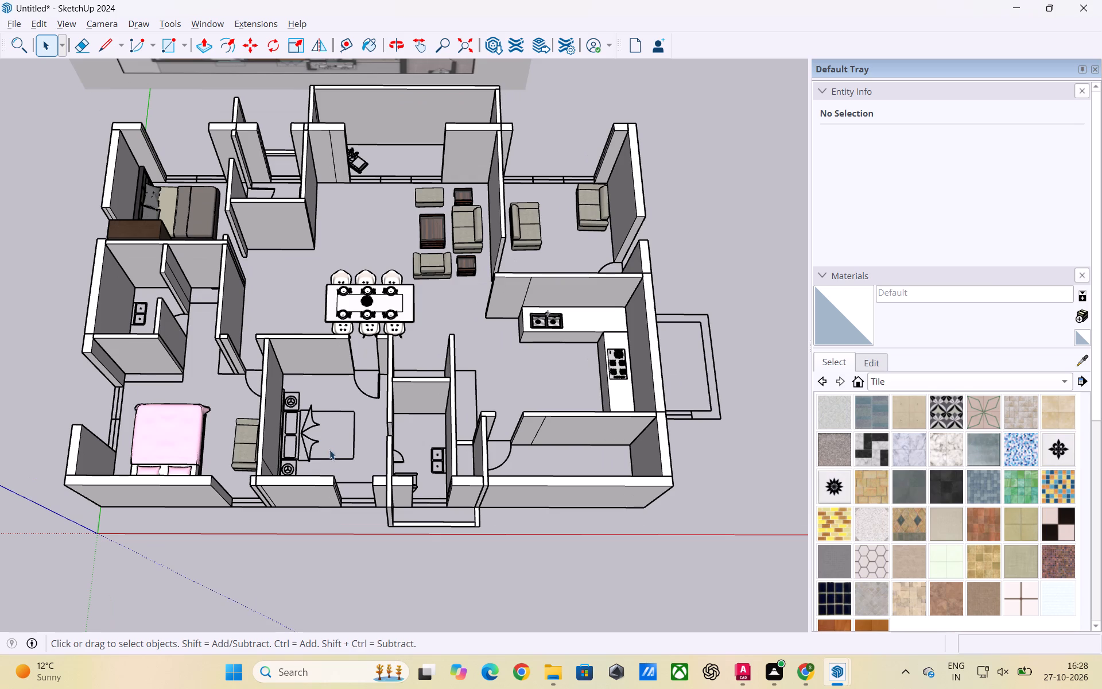
click(332, 456)
click(352, 456)
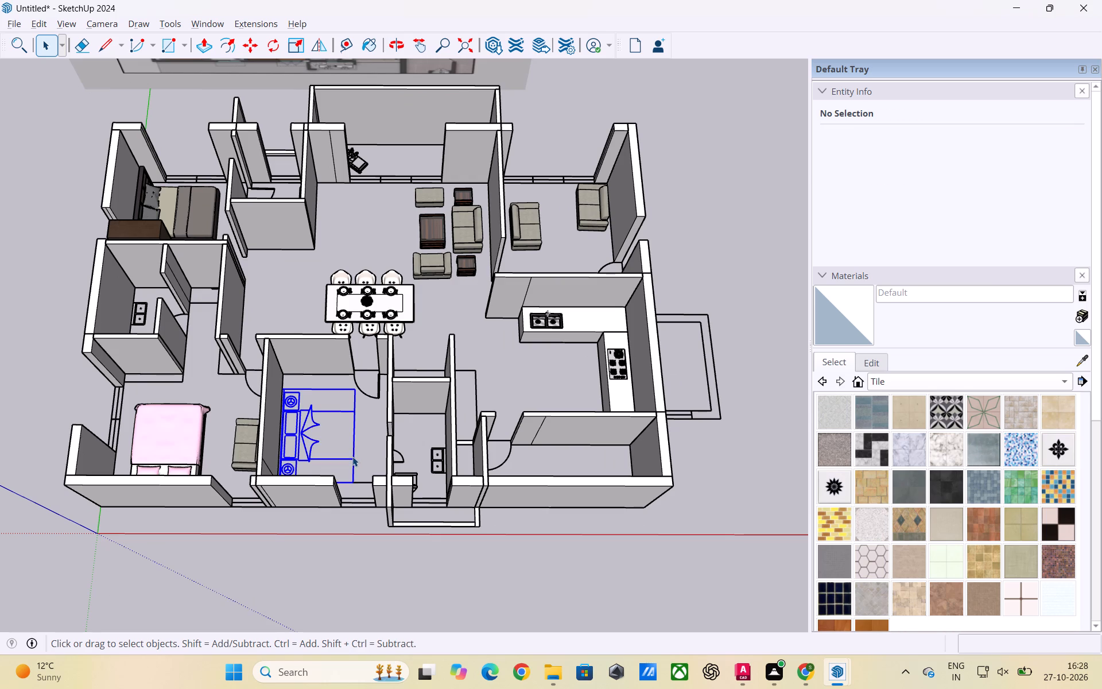
key(Delete)
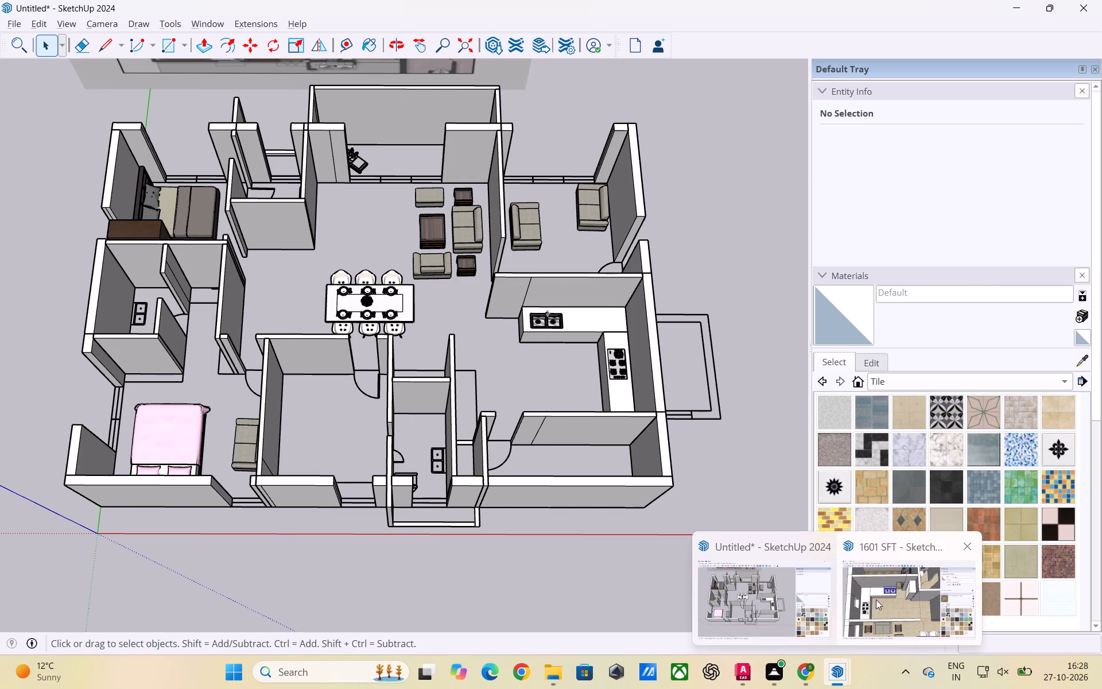
Switch to the 1601 SFT model and copy its dark grey bed component with rug and round side table.
click(876, 599)
scroll(628, 479, down, 8)
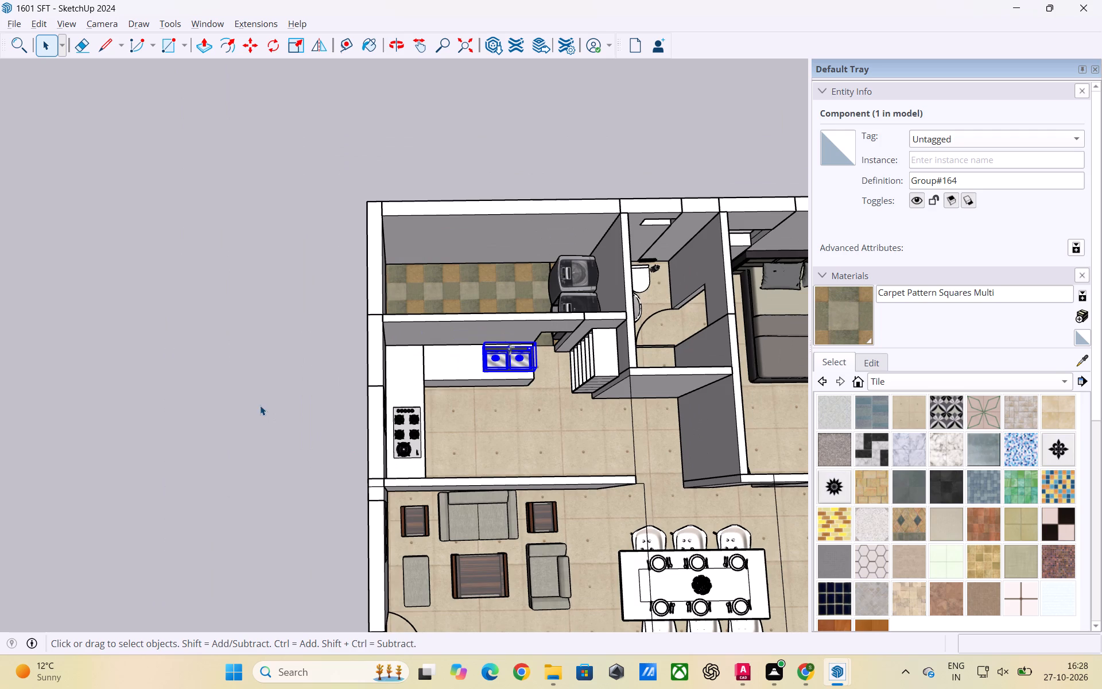
click(260, 405)
scroll(234, 394, down, 9)
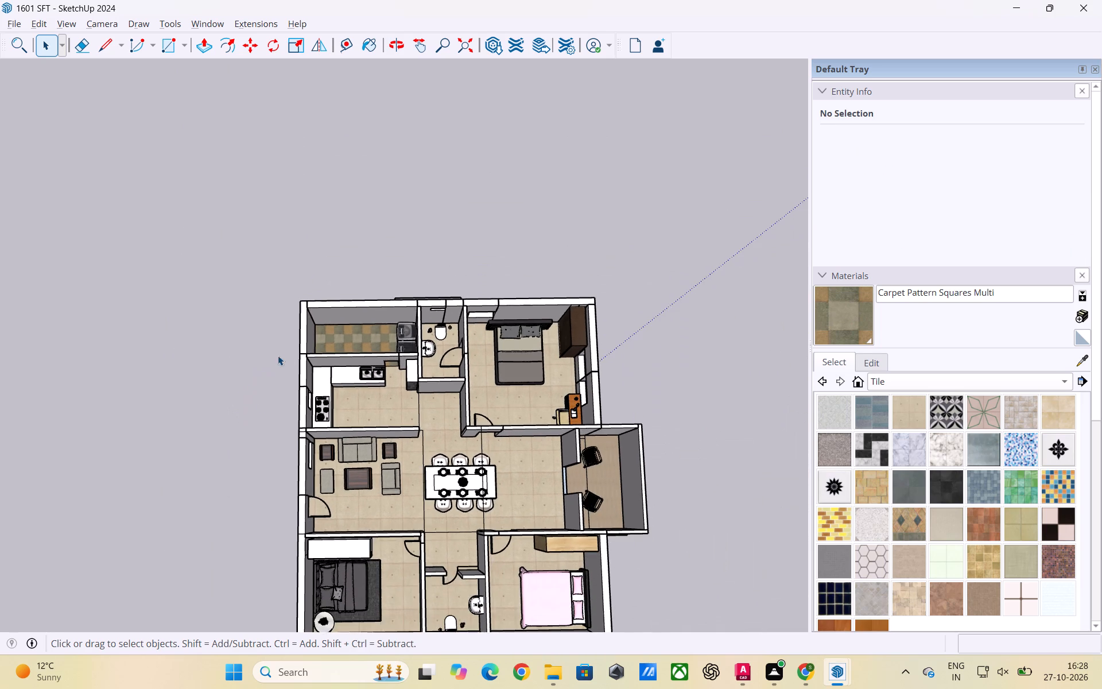
scroll(339, 352, down, 1)
scroll(621, 425, down, 2)
scroll(434, 586, up, 2)
click(379, 549)
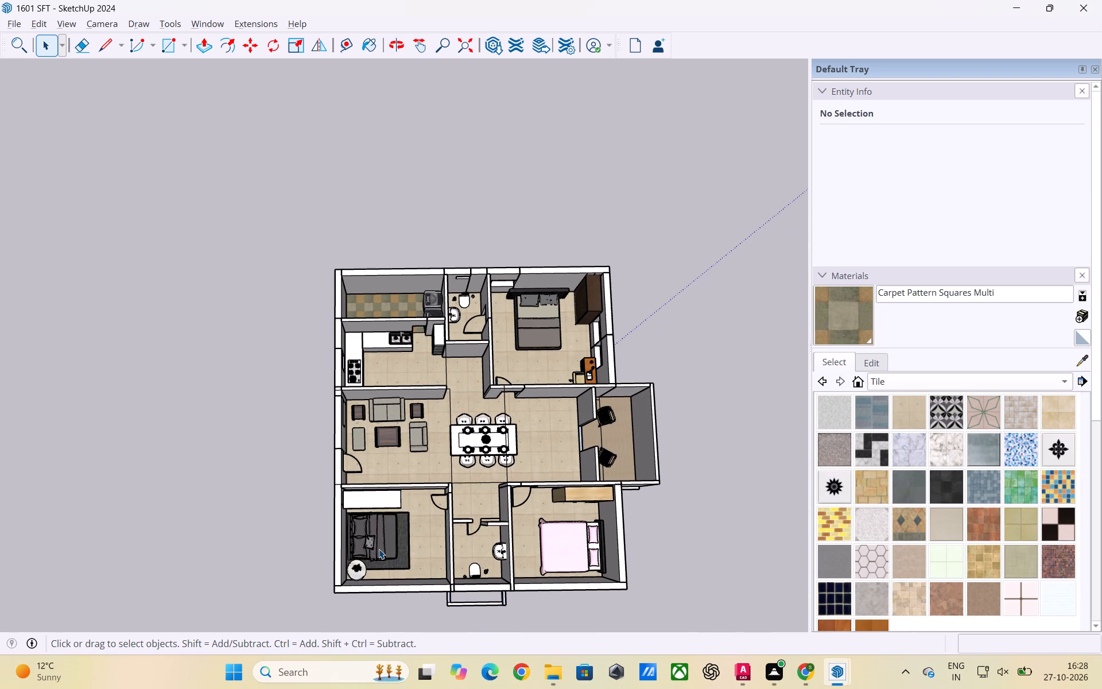
key(ctrl+c)
Return to the Untitled model and paste the copied bed set onto the middle bedroom's floor.
key(alt+Tab)
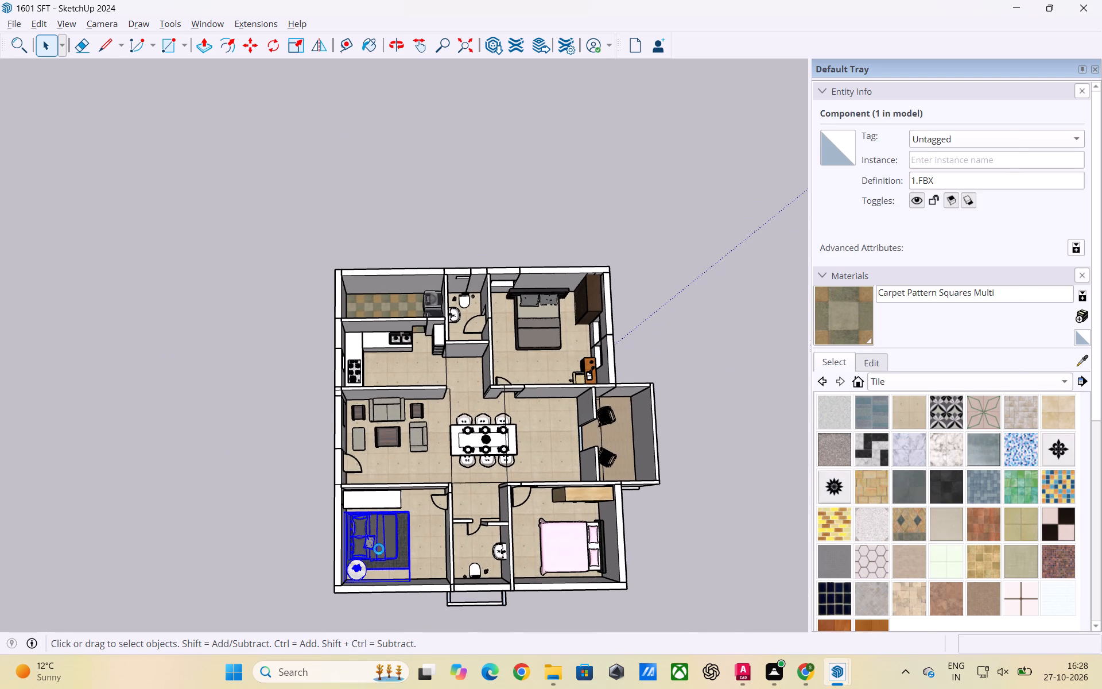
scroll(346, 423, down, 1)
middle_drag(347, 428, 356, 478)
scroll(316, 452, up, 1)
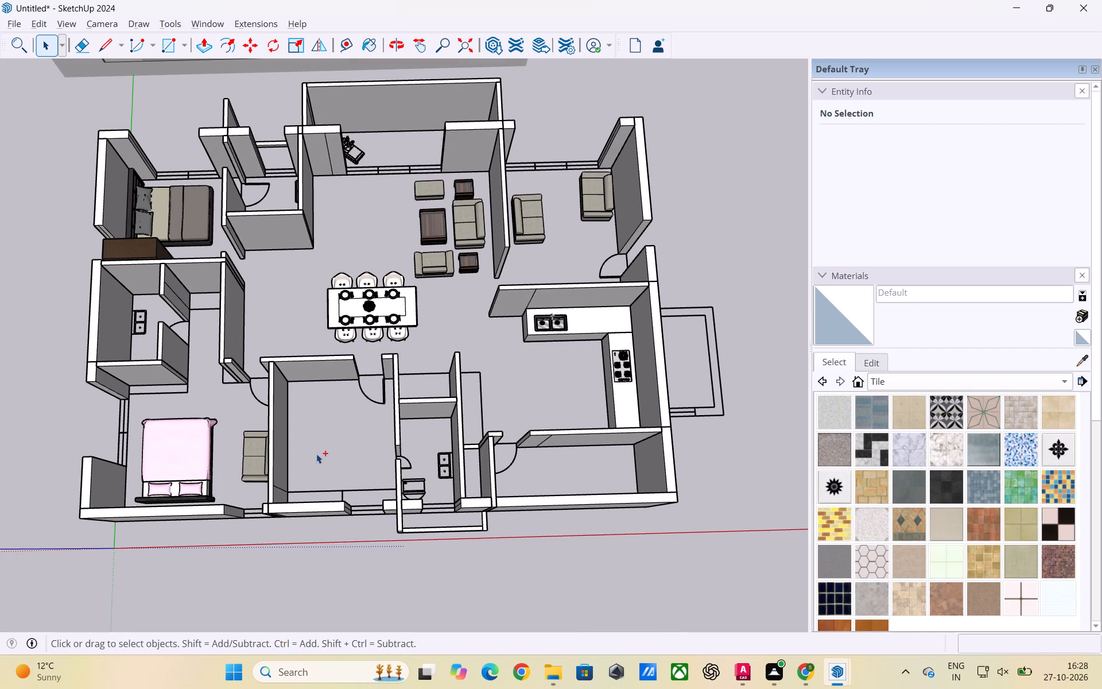
key(ctrl+v)
scroll(379, 445, down, 2)
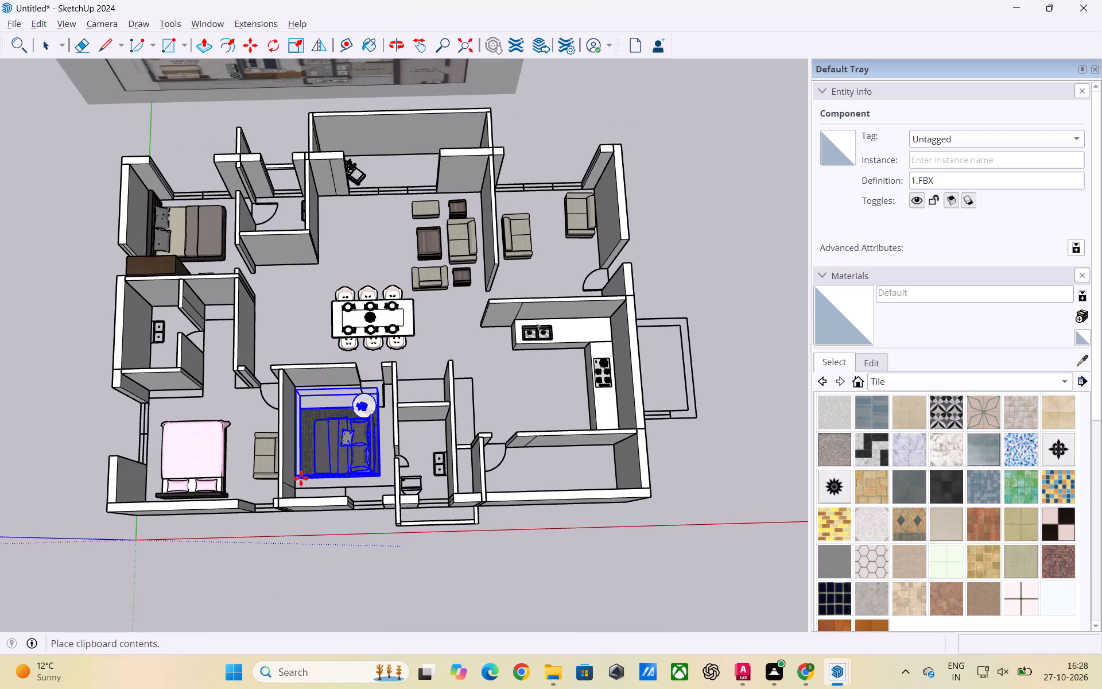
click(306, 481)
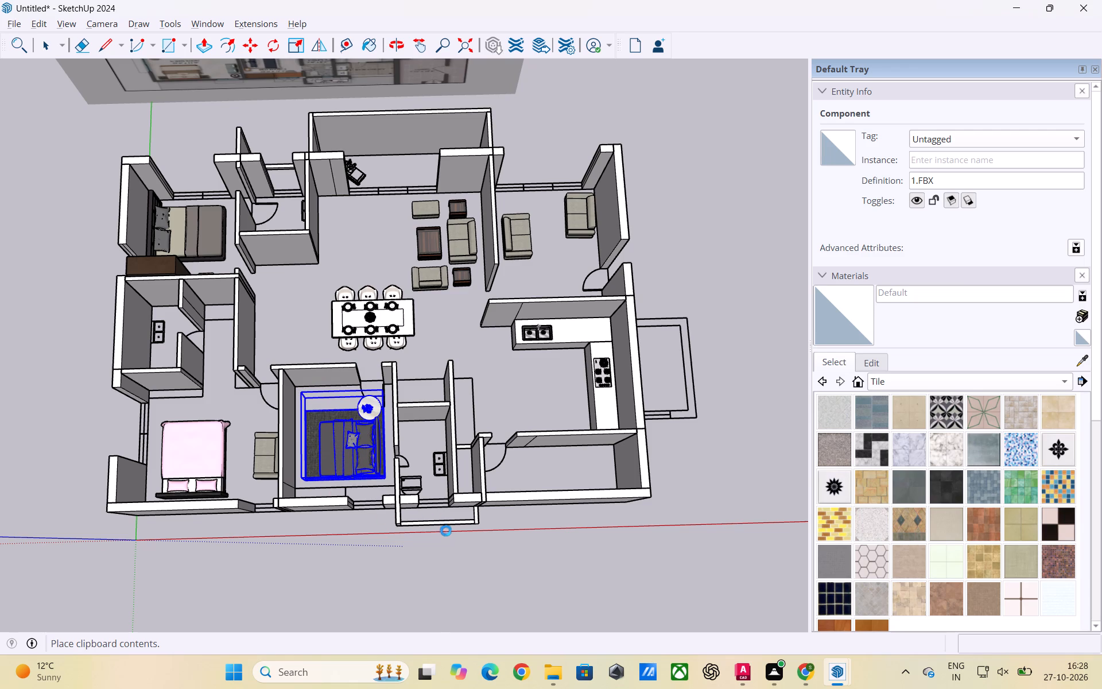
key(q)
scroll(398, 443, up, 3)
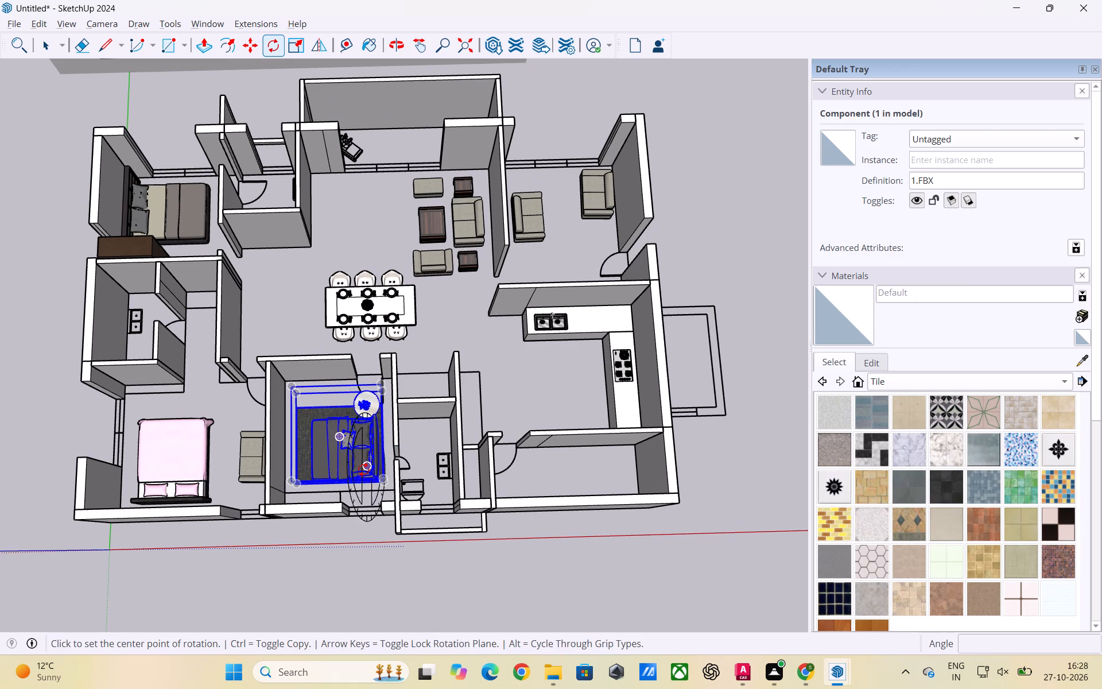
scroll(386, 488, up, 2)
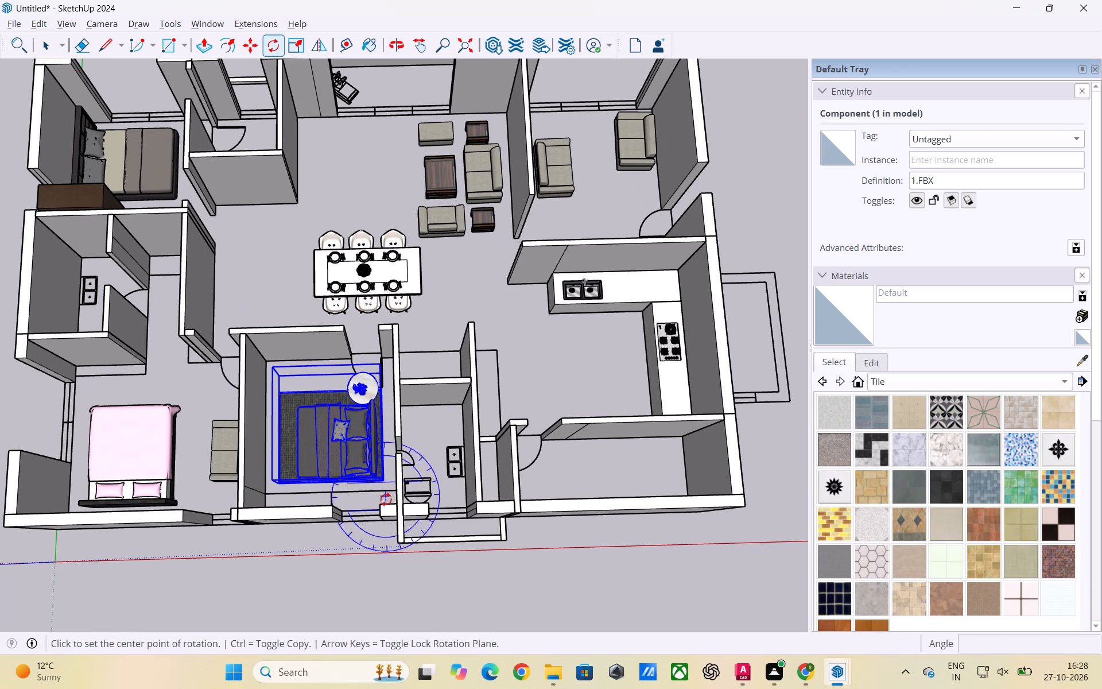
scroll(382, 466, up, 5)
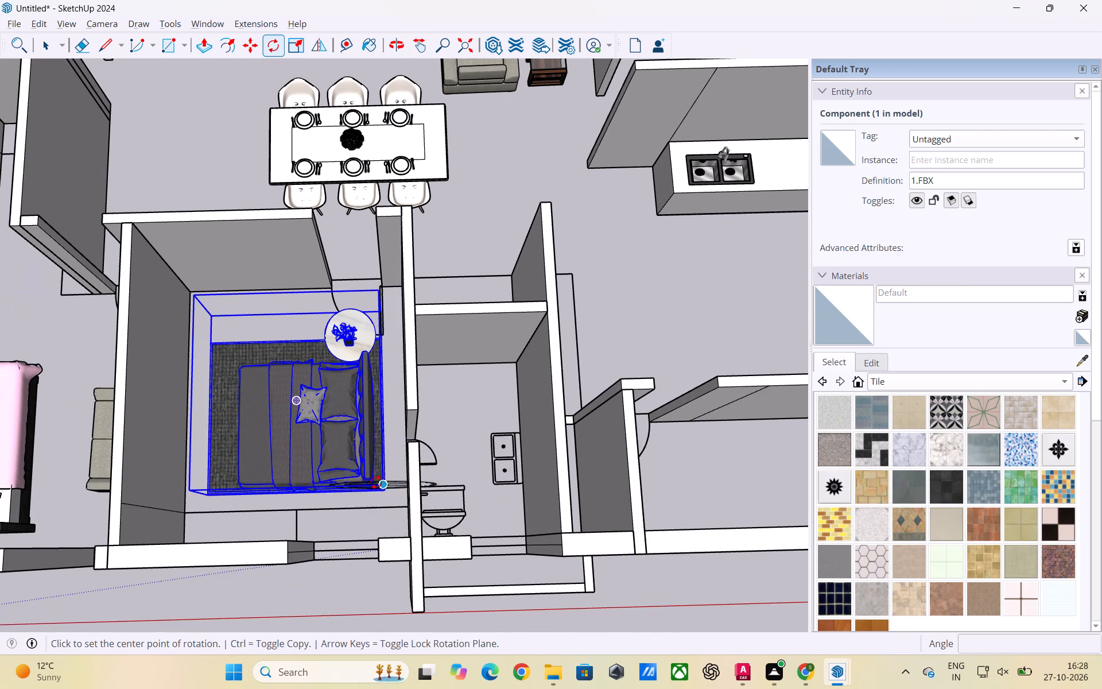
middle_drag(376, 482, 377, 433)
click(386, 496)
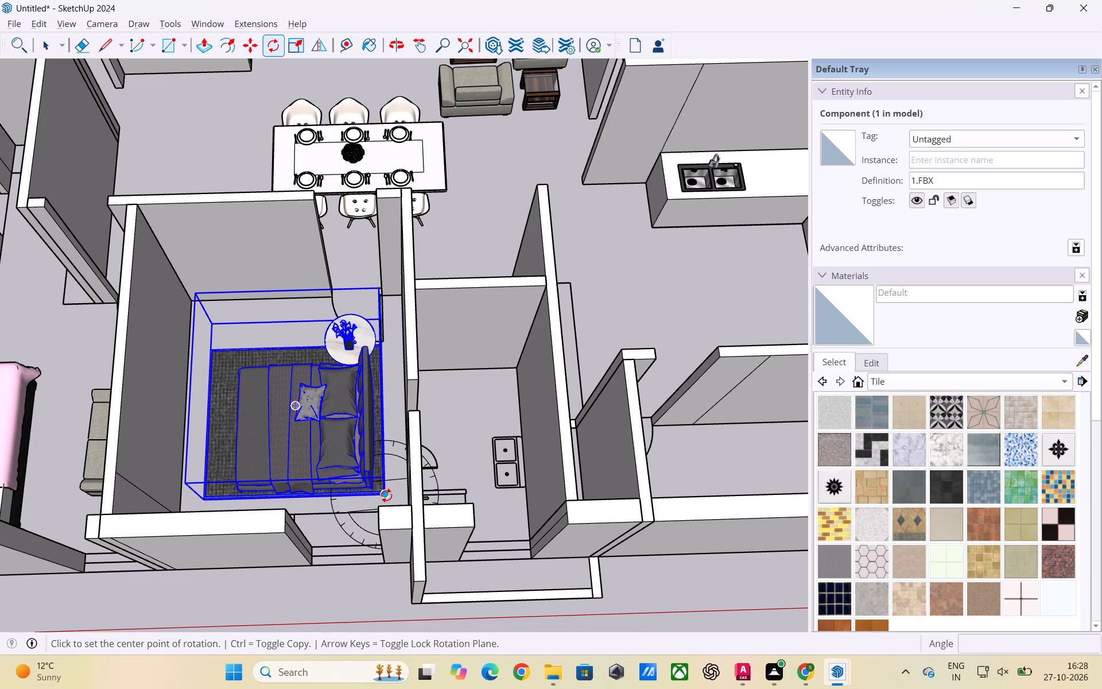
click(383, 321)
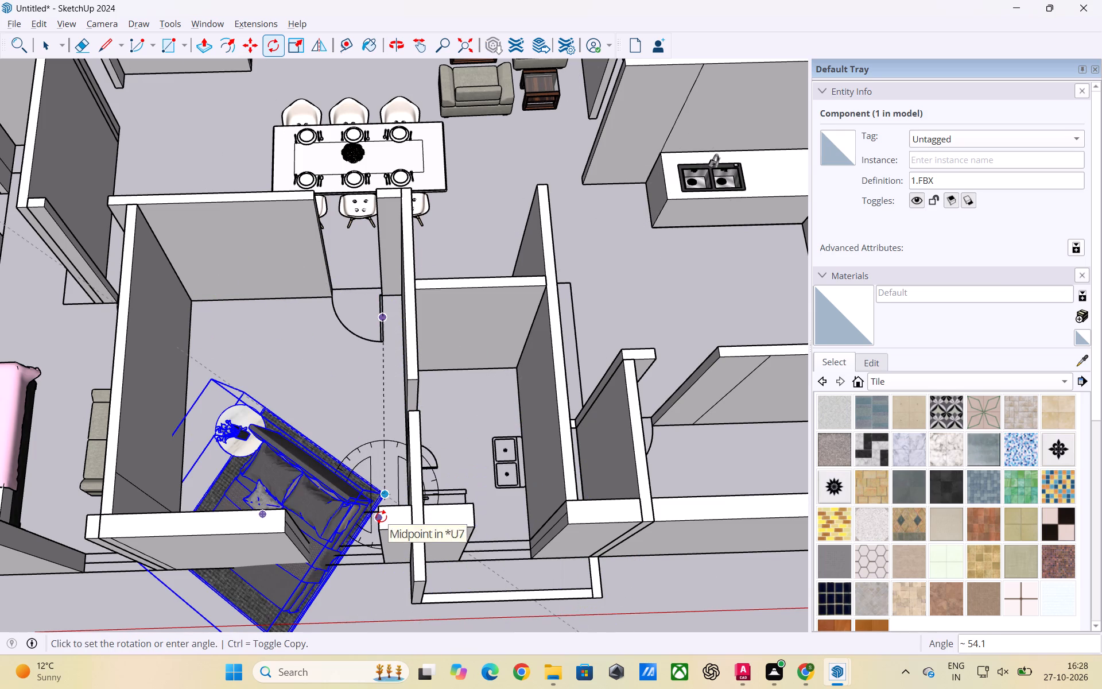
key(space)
Rotate the pasted bed set 180 degrees about its rug-side corner near the middle bedroom's outer wall.
scroll(368, 458, down, 2)
middle_drag(309, 460, 370, 443)
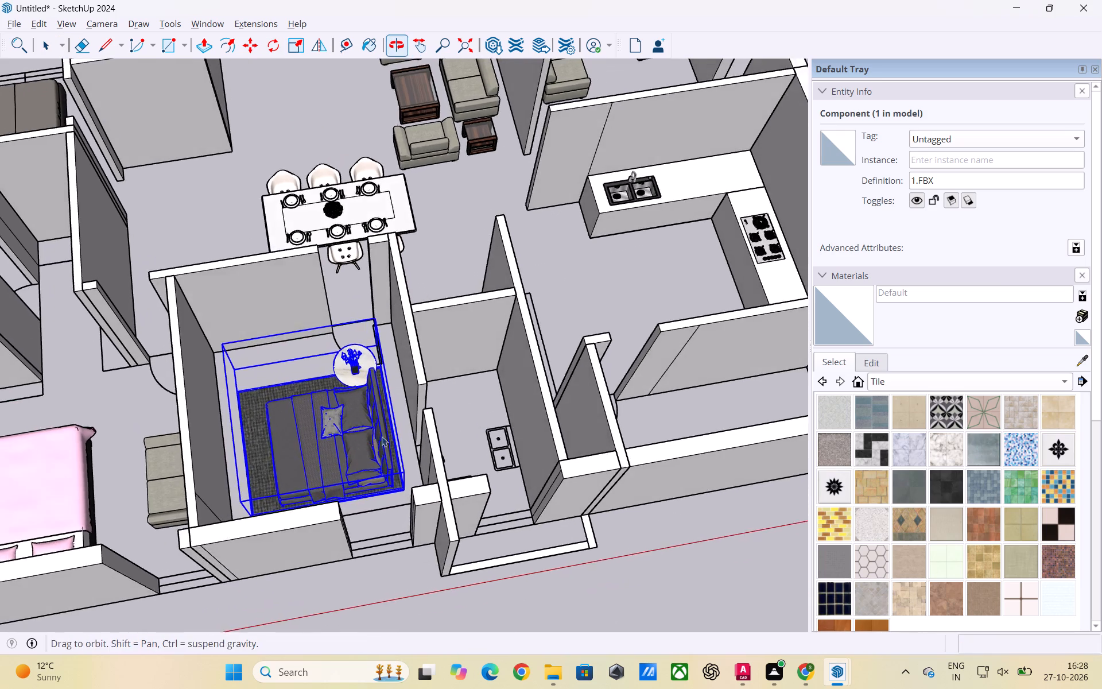
scroll(494, 415, down, 5)
middle_drag(377, 440, 354, 486)
scroll(352, 454, up, 2)
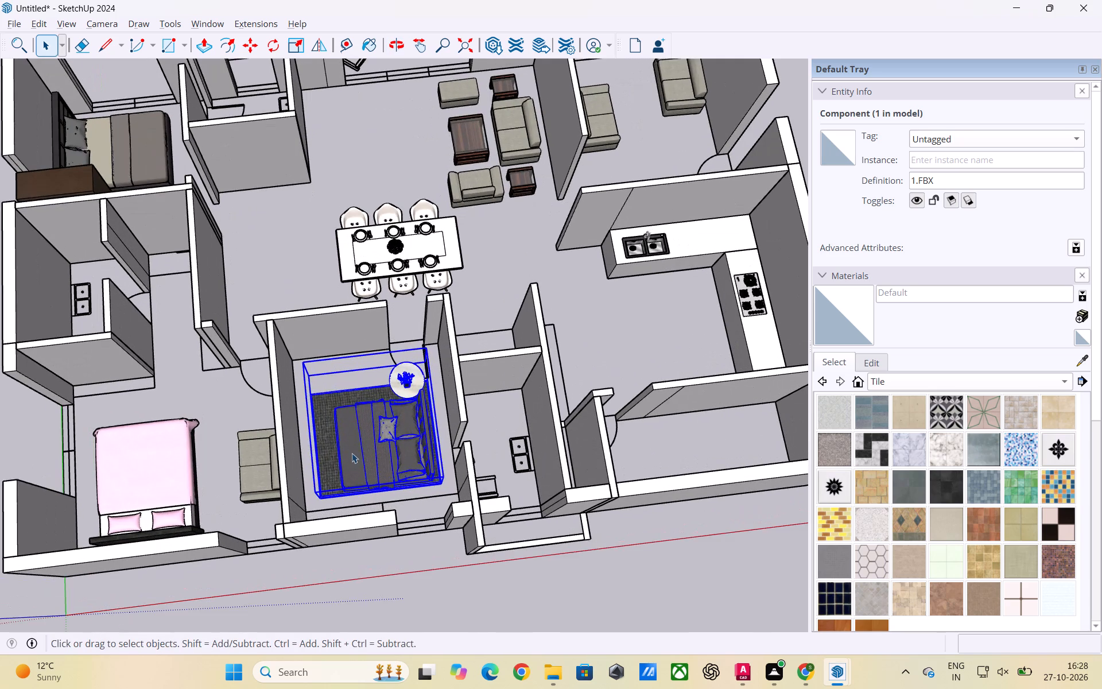
key(q)
scroll(327, 456, up, 4)
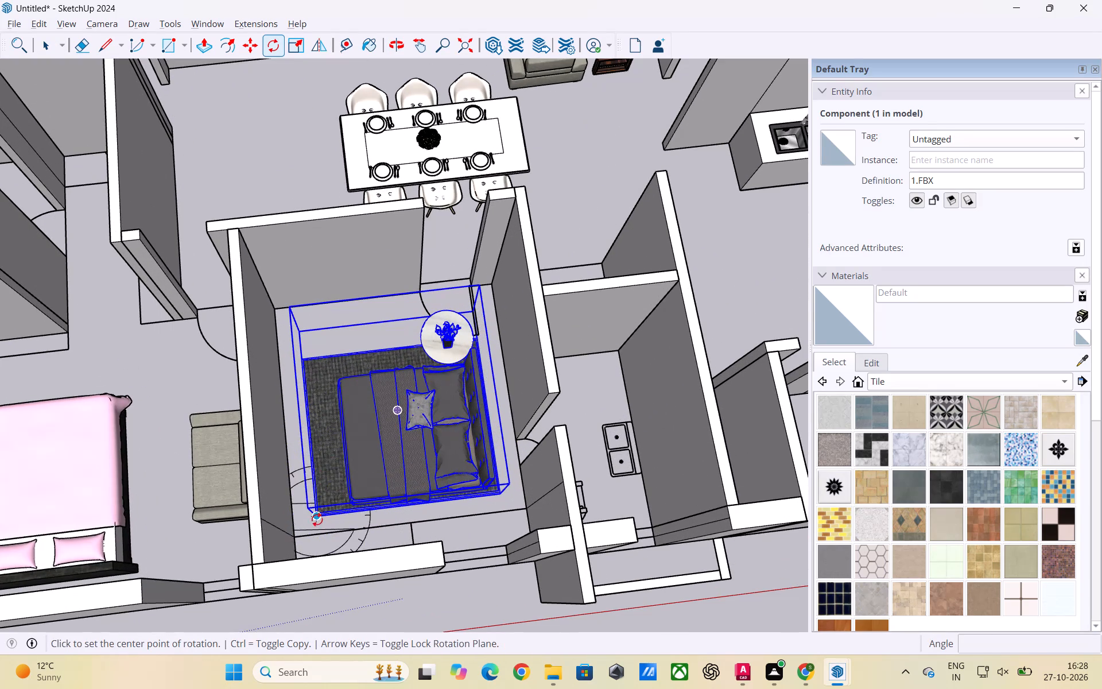
click(317, 520)
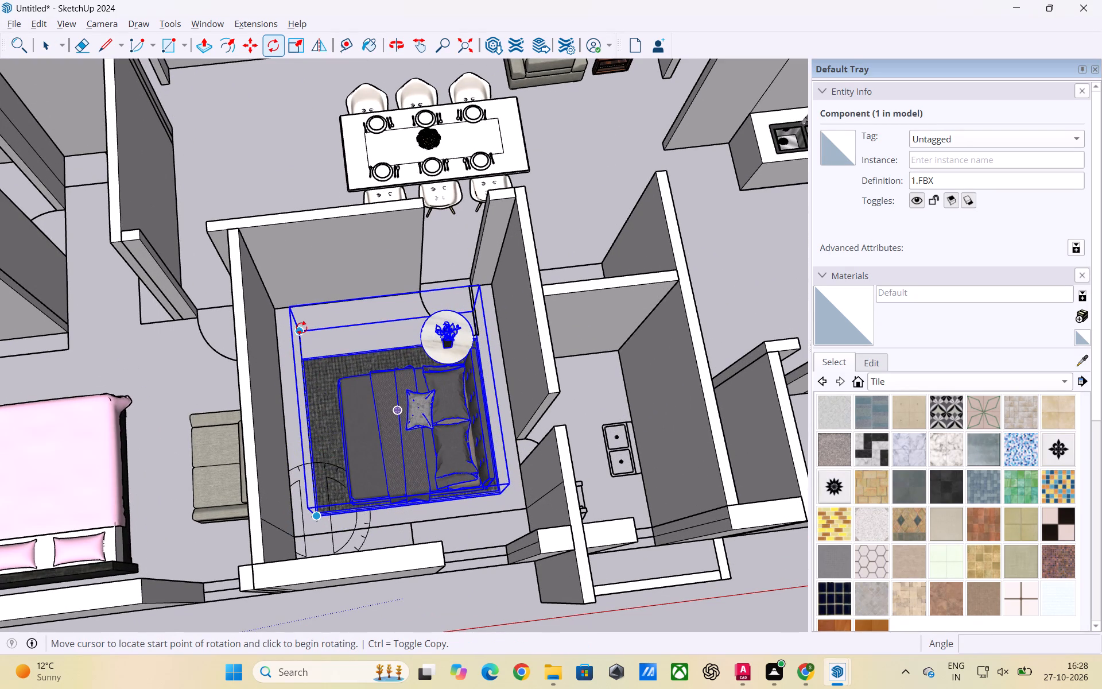
click(300, 328)
scroll(475, 394, down, 2)
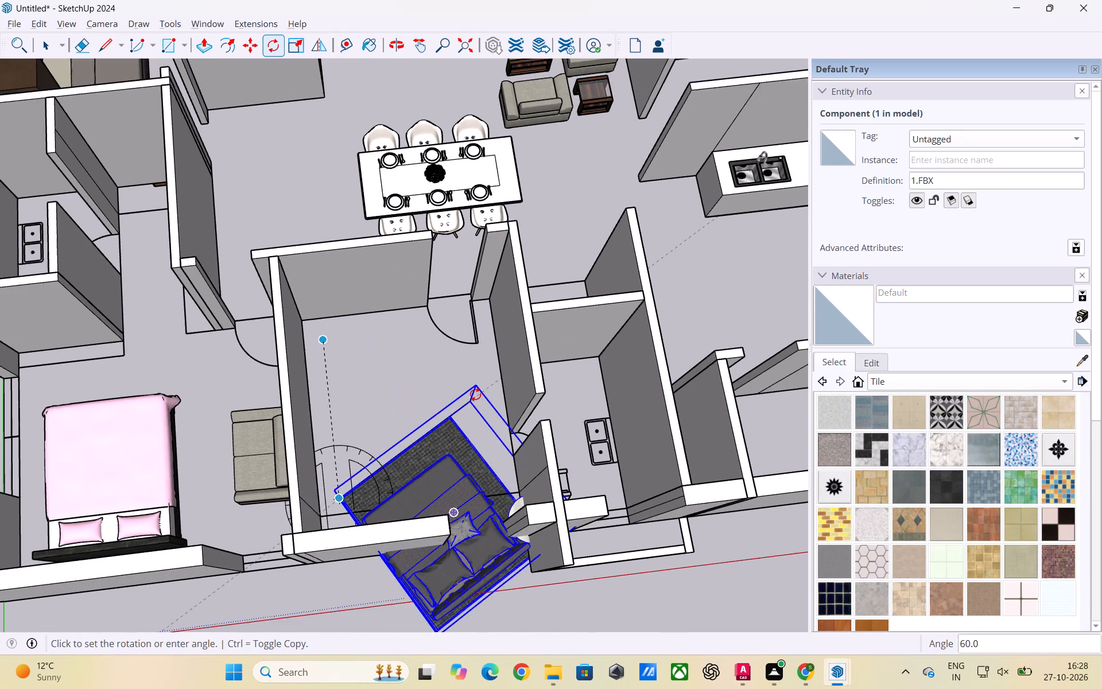
scroll(479, 388, down, 3)
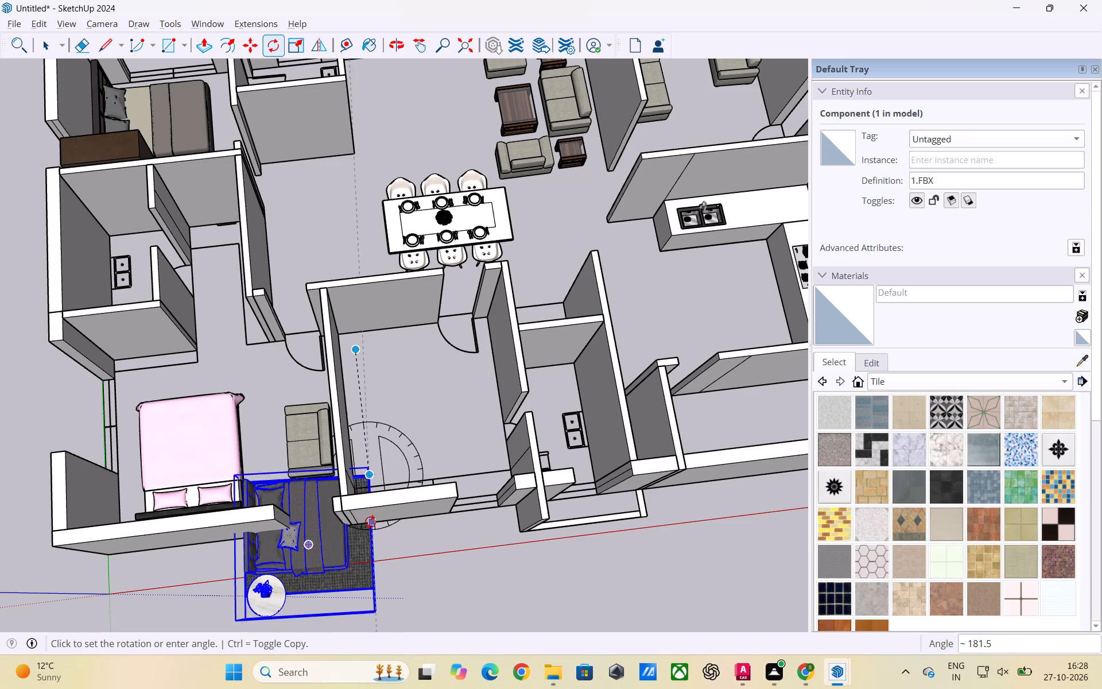
scroll(369, 529, down, 1)
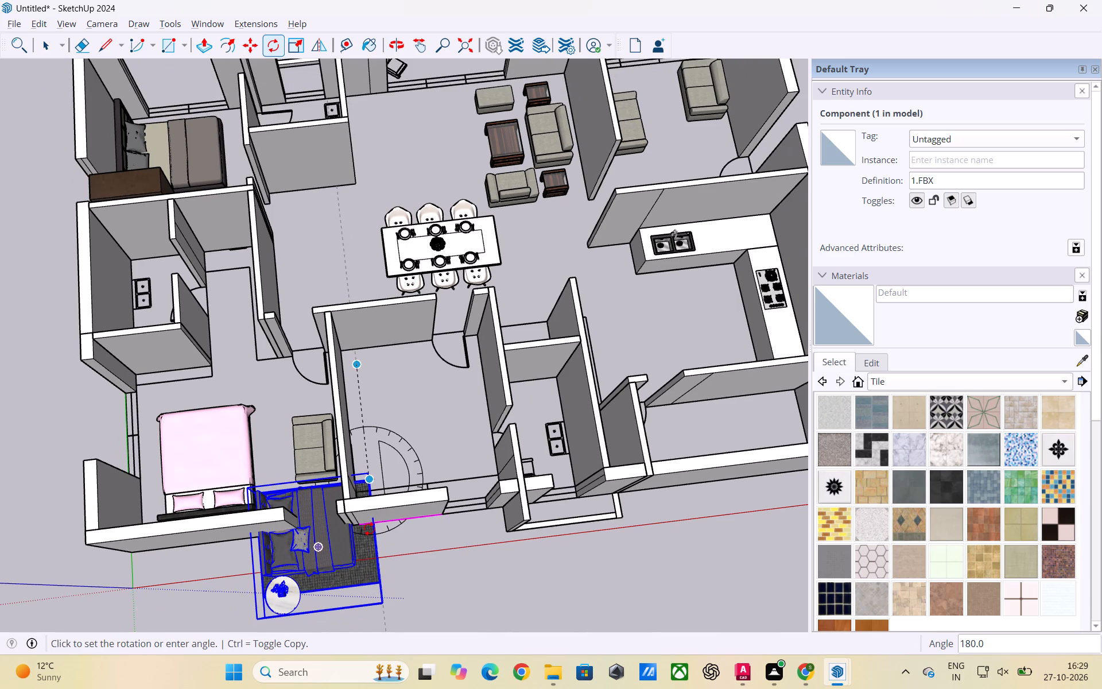
click(369, 529)
key(space)
click(506, 582)
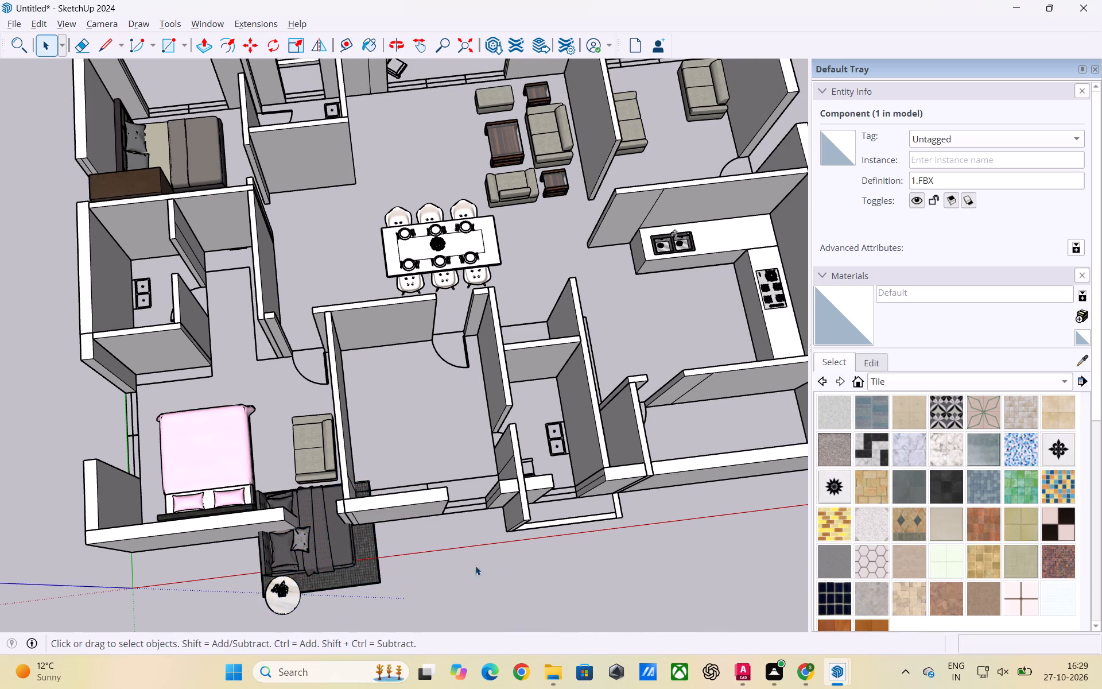
Move the rotated bed set about 9' 6" back into the middle bedroom, with its headboard beside the wall shared with the pink-bed bedroom.
scroll(433, 500, down, 2)
click(323, 549)
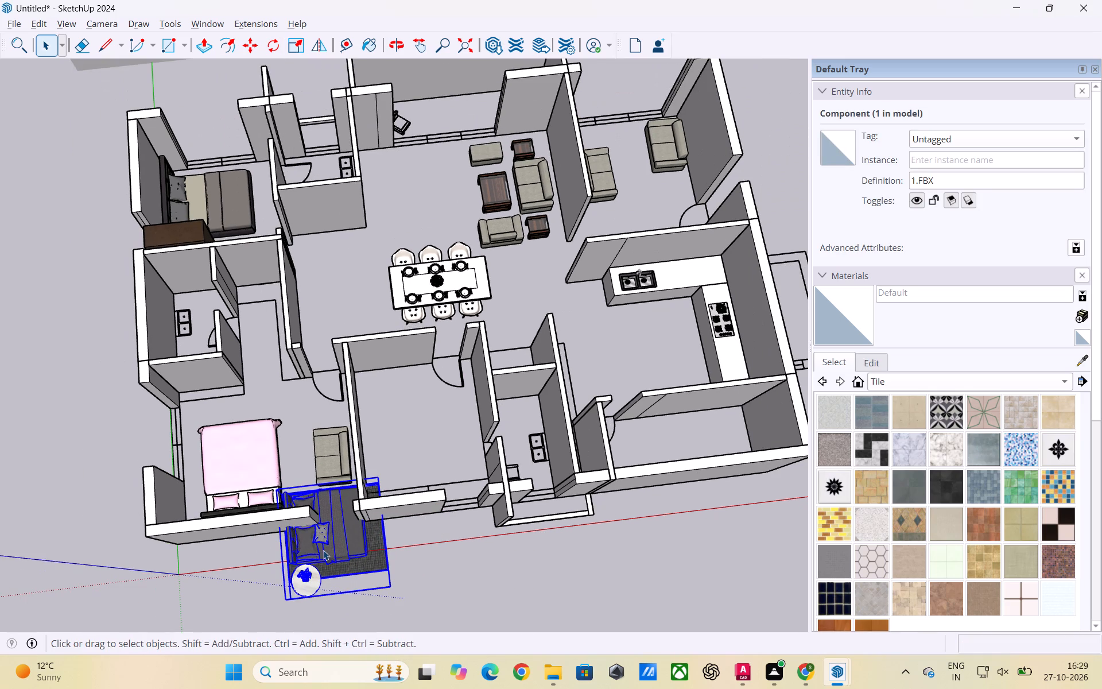
key(m)
click(324, 543)
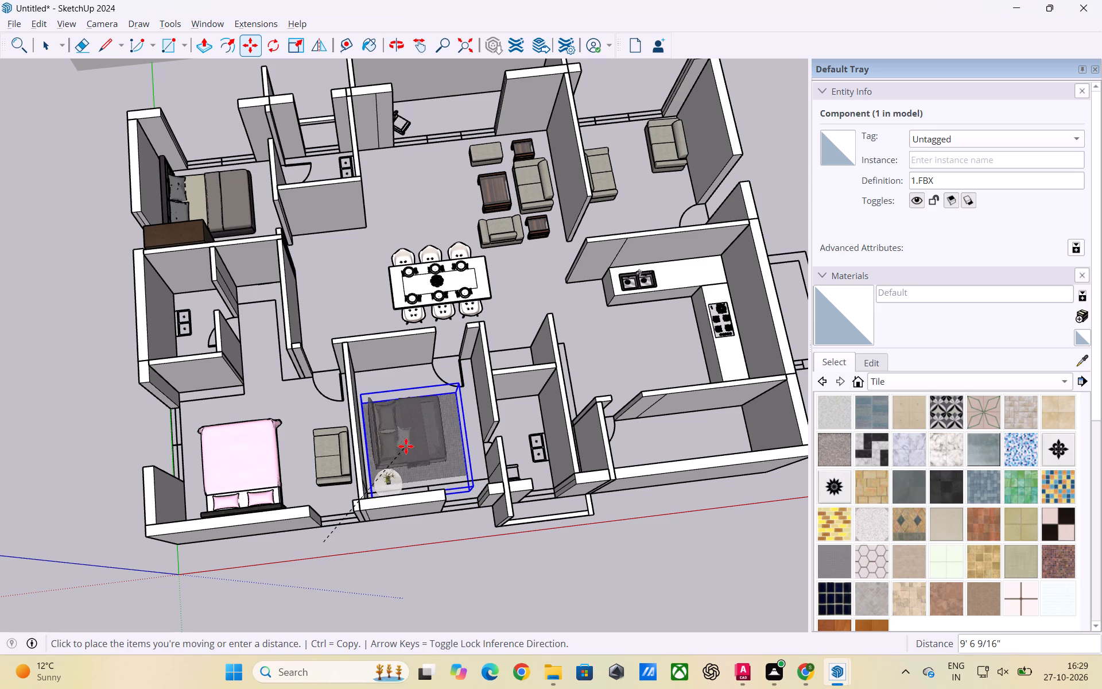
click(406, 446)
Scale the bed set along the red axis to about 0.88 from its door side.
scroll(421, 456, up, 3)
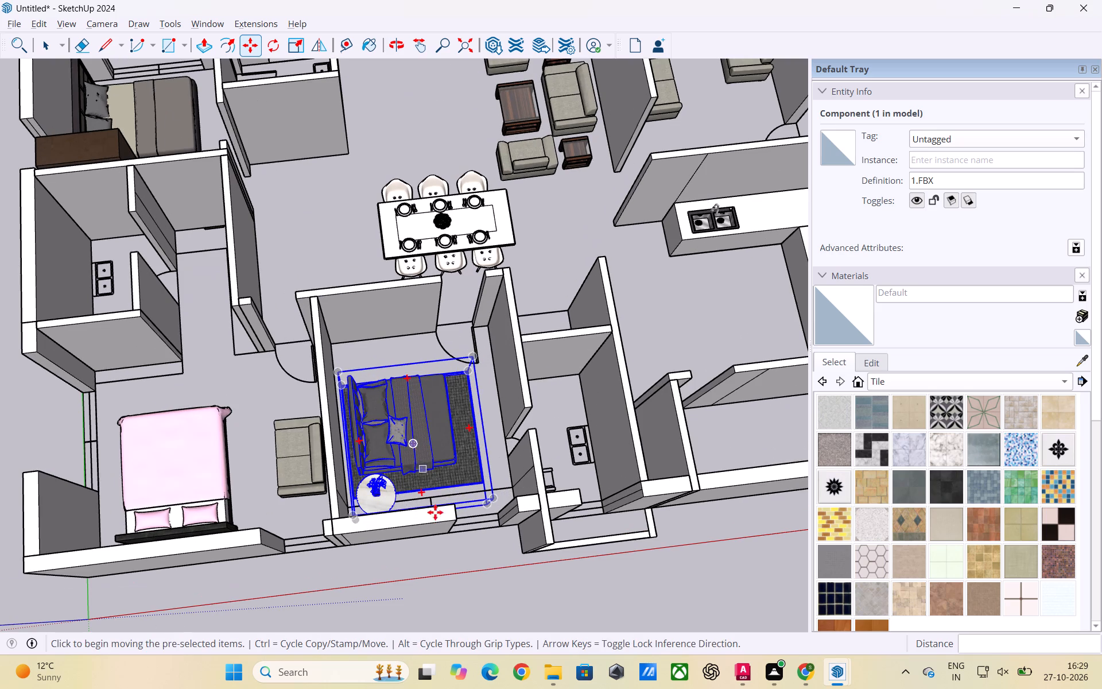
key(s)
scroll(444, 502, up, 4)
middle_drag(422, 465, 422, 440)
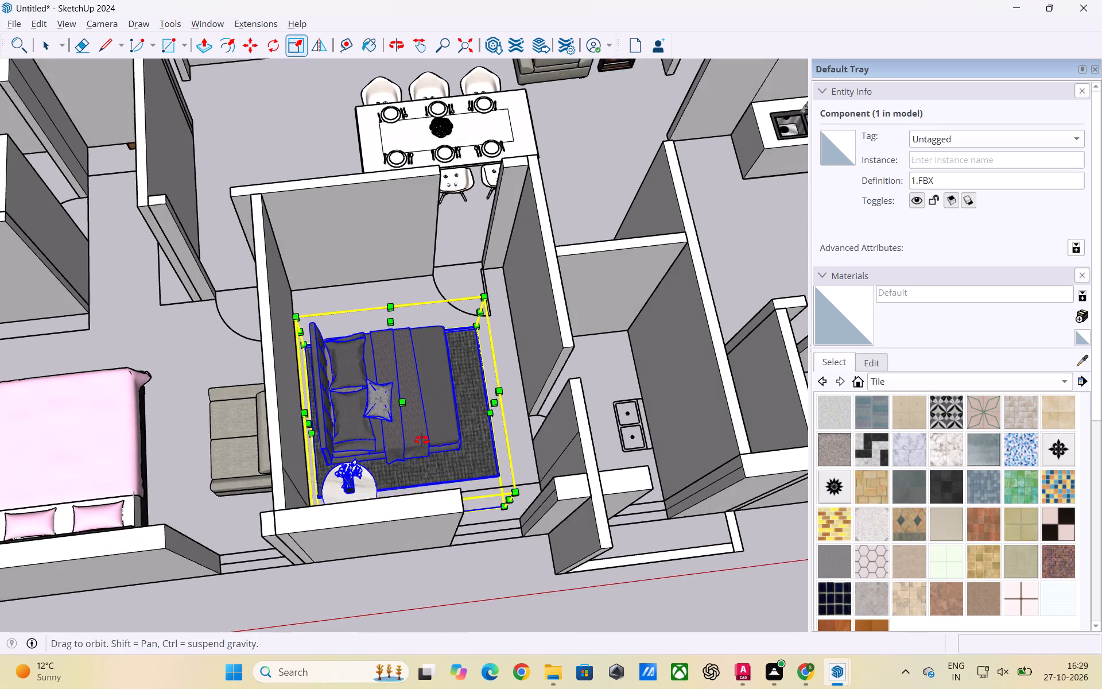
middle_drag(422, 440, 419, 389)
scroll(436, 436, up, 1)
middle_drag(448, 436, 393, 442)
scroll(427, 490, up, 2)
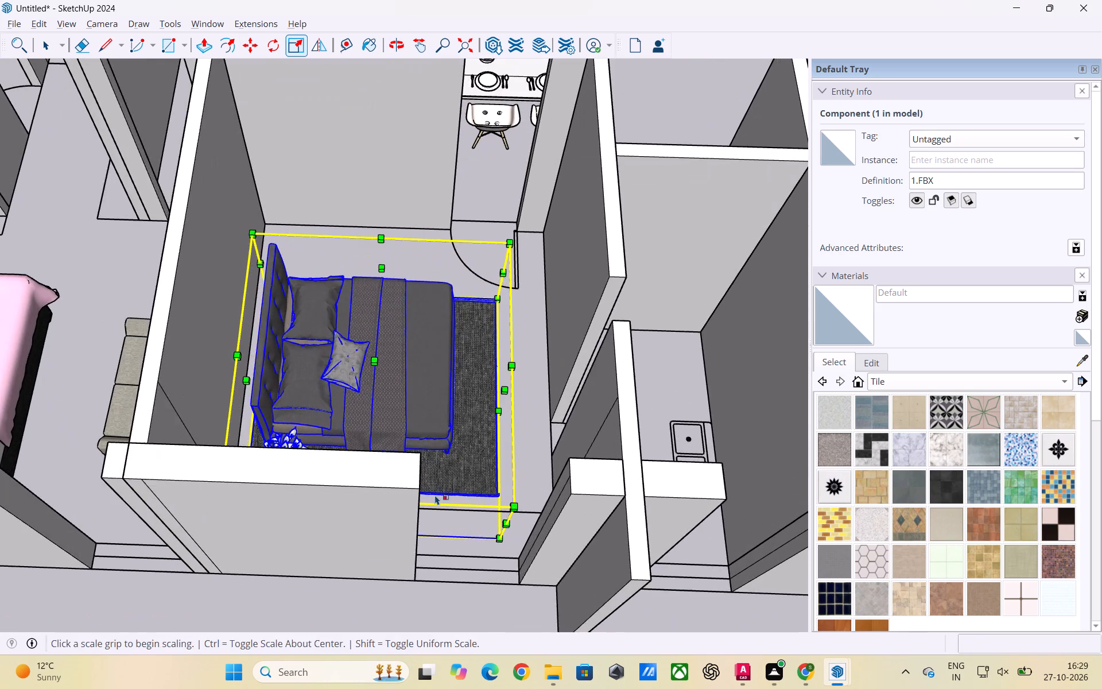
middle_drag(435, 496, 476, 489)
click(375, 274)
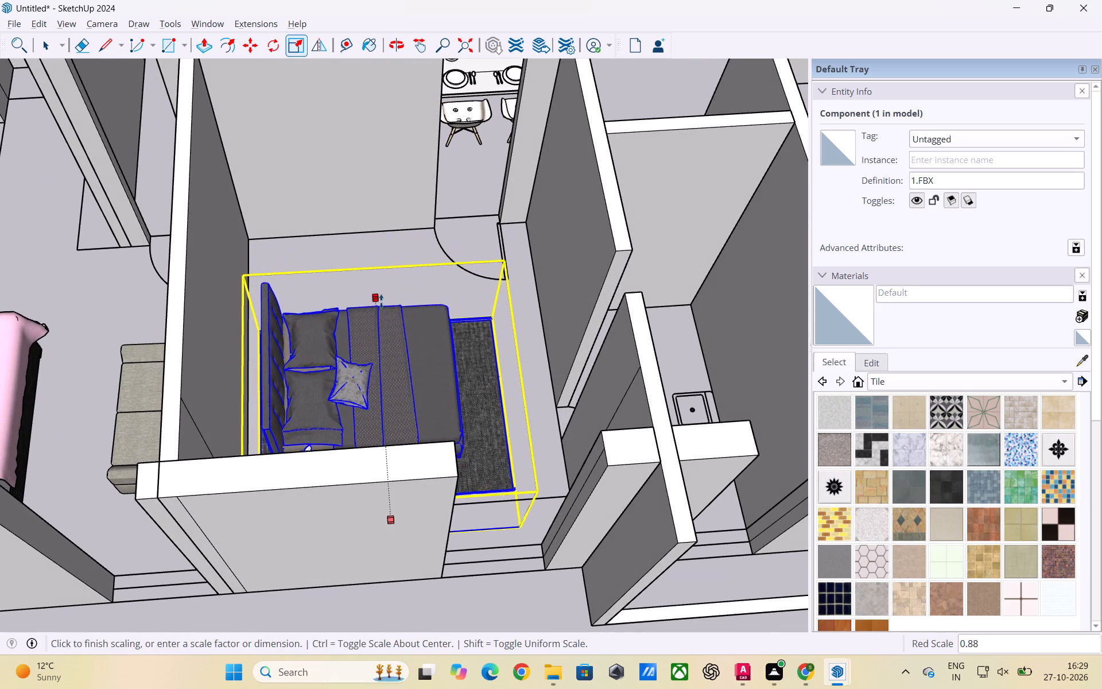
click(381, 304)
Scale the bed set along the red axis to 0.86 from its side-table end, bringing it in from the outer wall.
scroll(432, 313, down, 2)
scroll(452, 402, down, 1)
middle_drag(453, 404, 271, 392)
scroll(357, 418, up, 3)
middle_drag(371, 471, 279, 467)
scroll(320, 455, up, 2)
middle_drag(332, 455, 249, 451)
scroll(253, 412, up, 2)
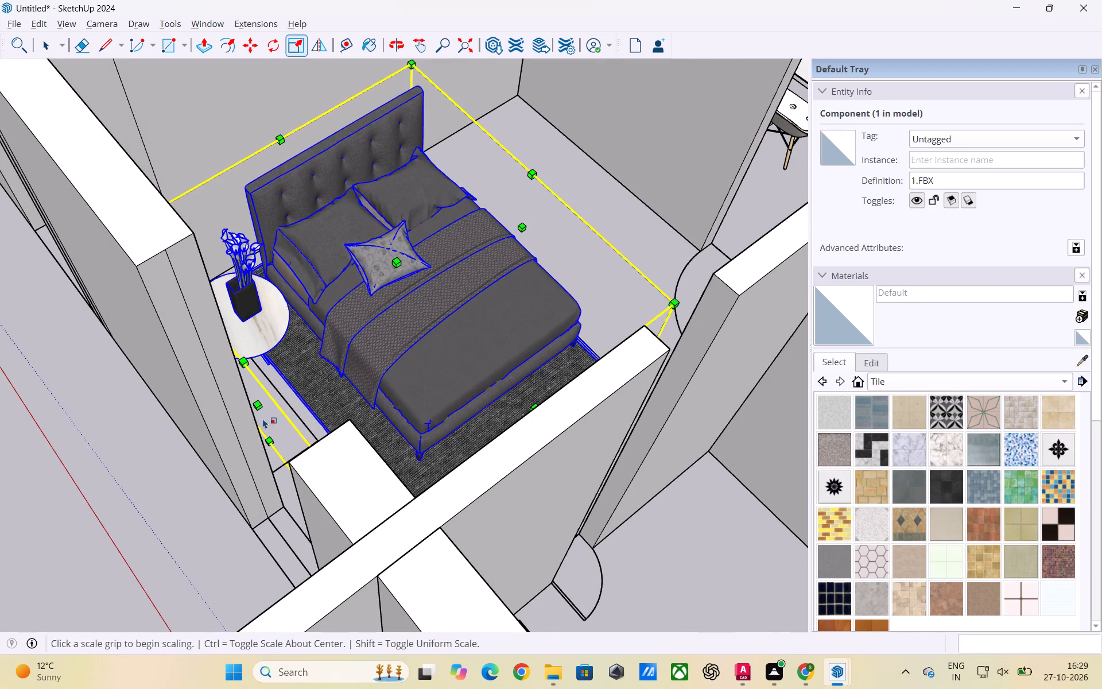
click(257, 409)
click(307, 390)
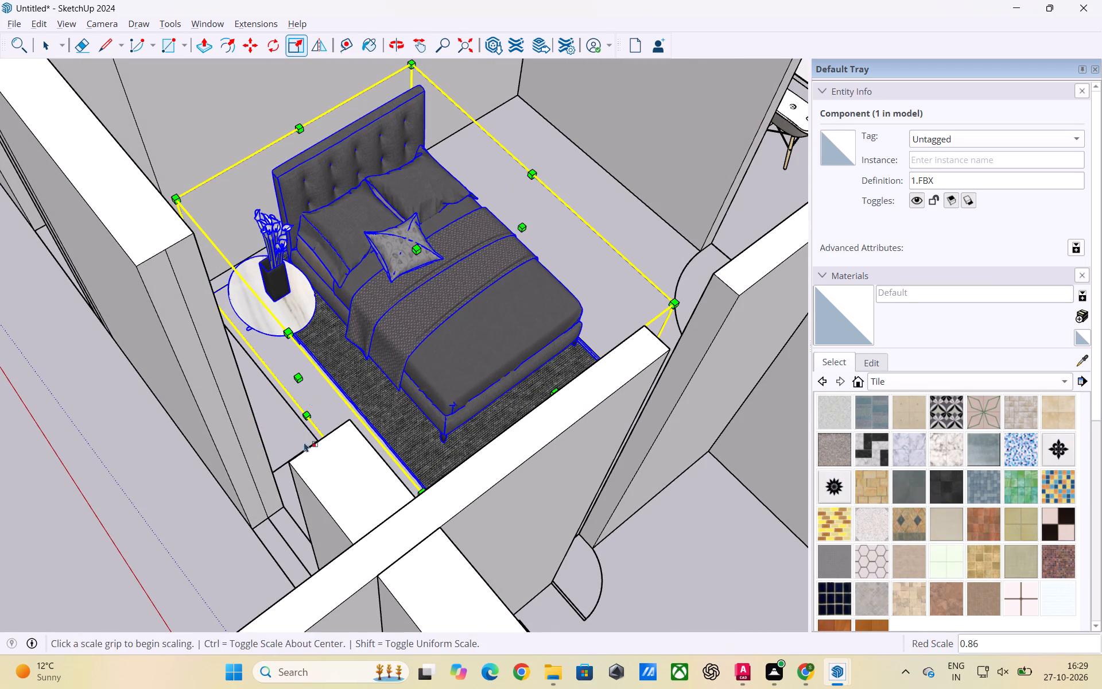
key(space)
click(141, 530)
Shift the bed set slightly closer to the wall behind its headboard.
scroll(230, 493, down, 3)
middle_drag(187, 456, 461, 470)
scroll(482, 400, down, 1)
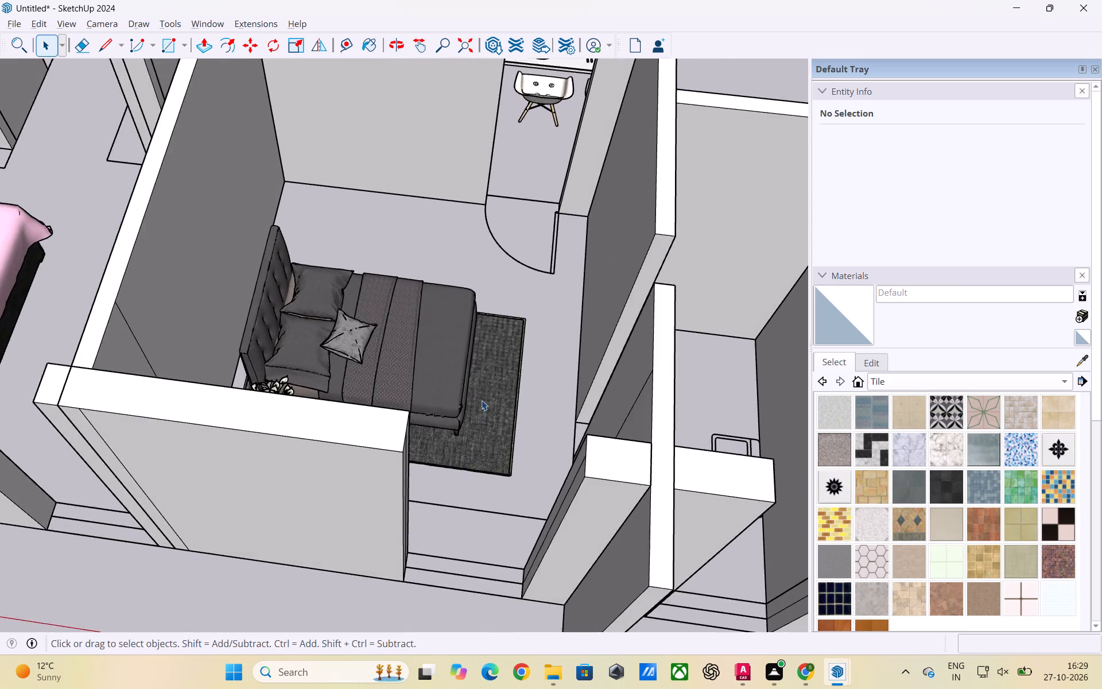
scroll(482, 400, down, 1)
middle_drag(448, 377, 449, 491)
scroll(448, 419, down, 1)
scroll(402, 423, up, 2)
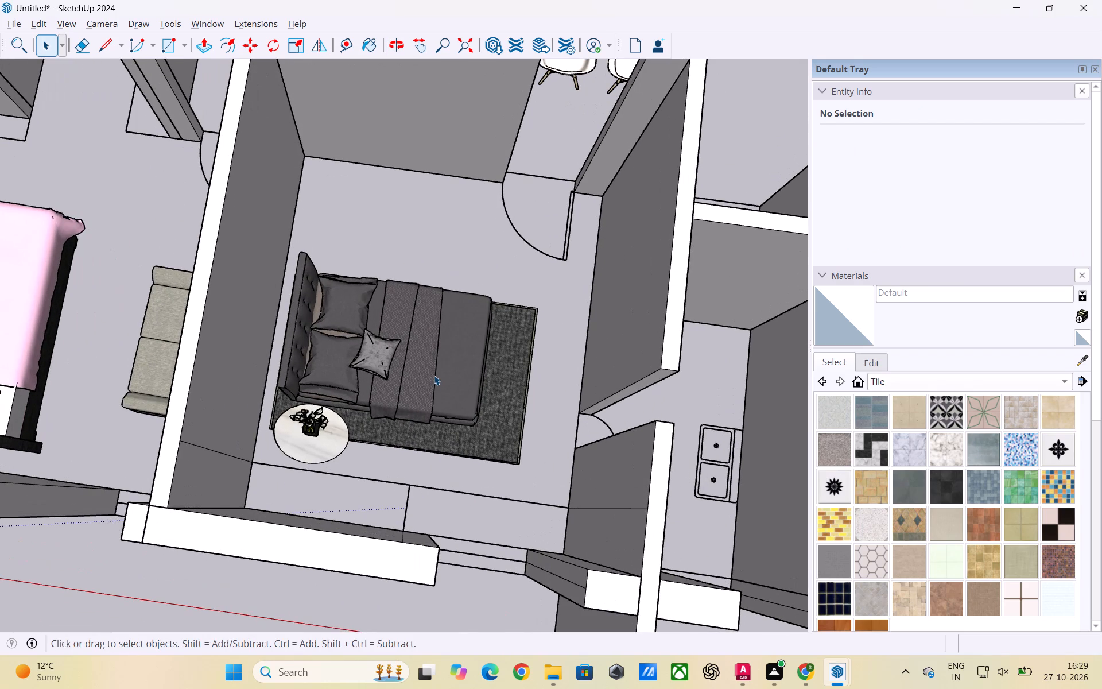
scroll(435, 376, down, 7)
click(433, 382)
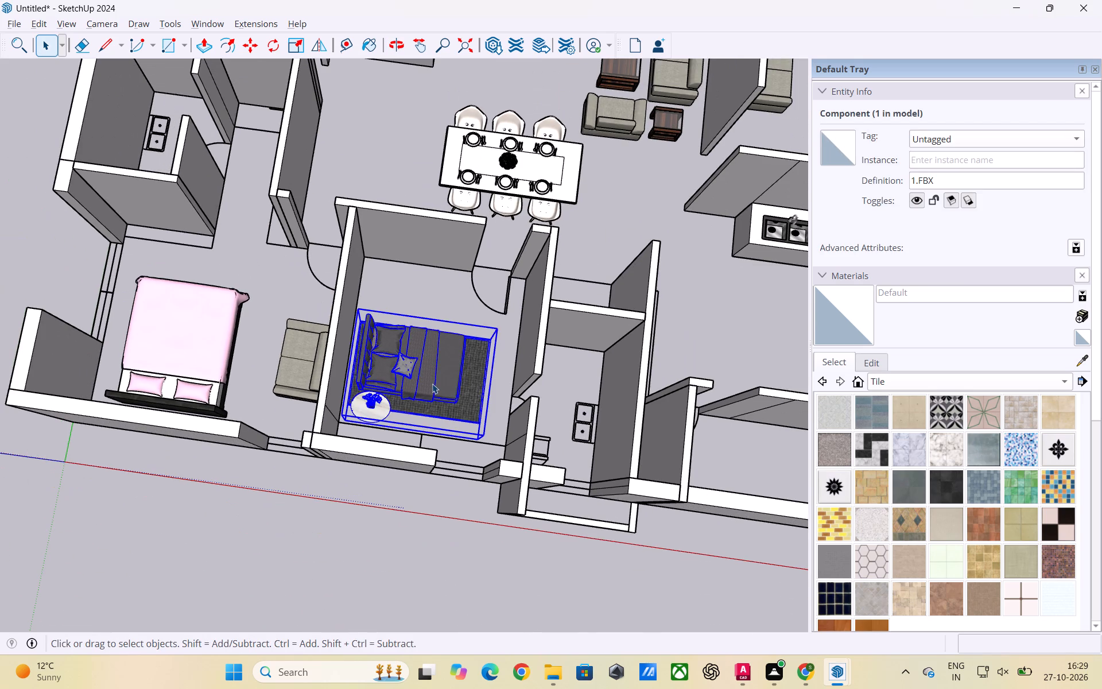
key(m)
click(428, 384)
click(426, 384)
key(space)
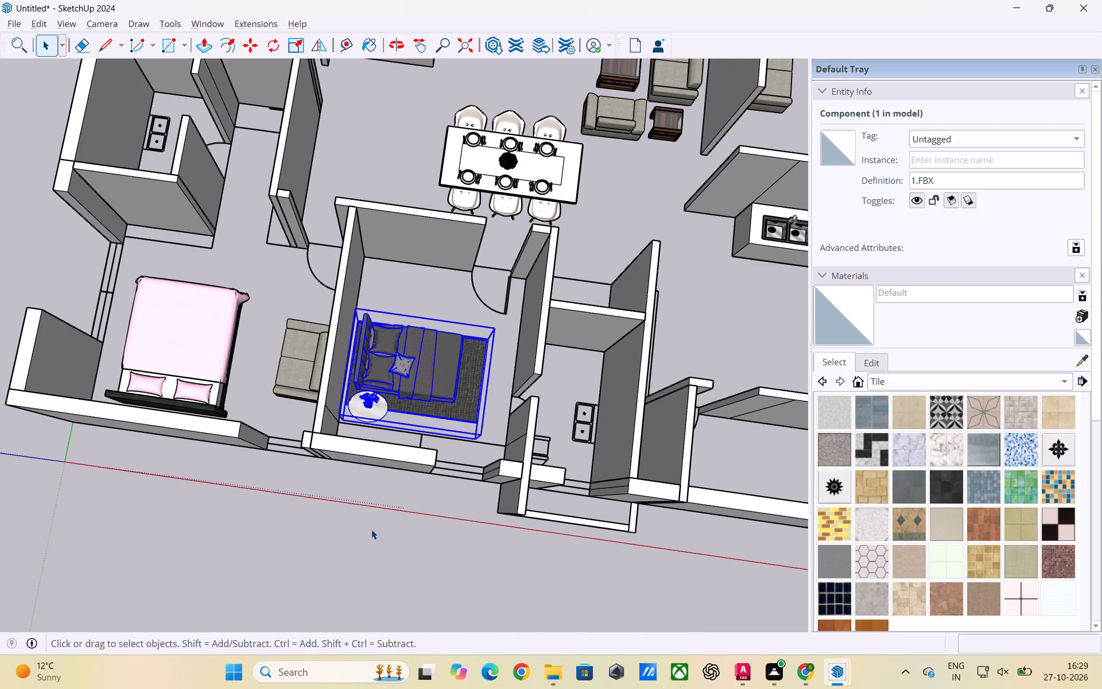
click(371, 546)
Scale the bed set slightly wider along the red axis toward the bedroom door.
scroll(416, 524, up, 2)
middle_drag(426, 524, 464, 528)
scroll(474, 308, down, 1)
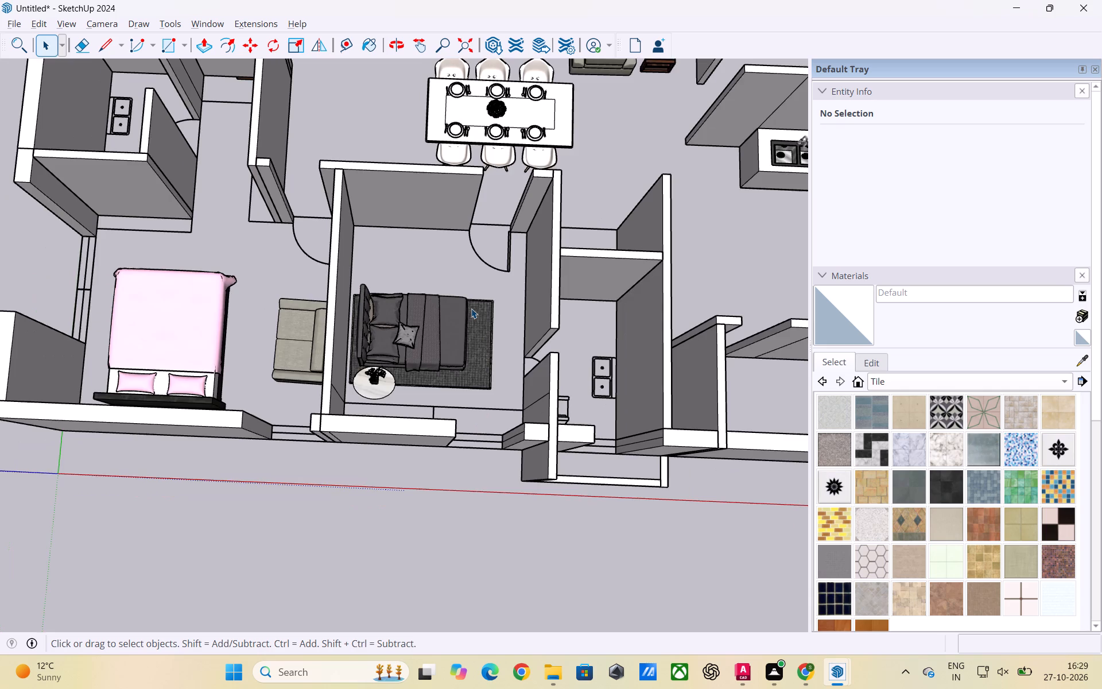
scroll(471, 308, down, 2)
scroll(453, 389, up, 1)
scroll(429, 302, down, 5)
middle_drag(429, 296, 435, 351)
scroll(425, 314, up, 6)
click(427, 316)
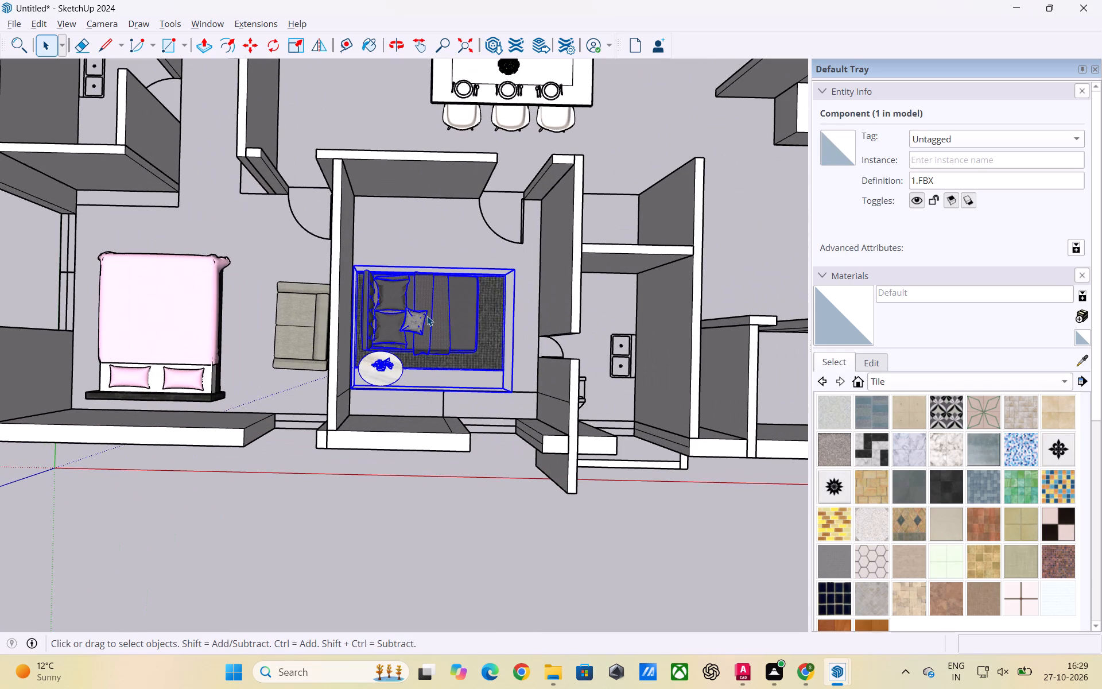
key(s)
scroll(439, 284, up, 3)
middle_drag(439, 277, 434, 224)
scroll(431, 282, up, 2)
click(434, 269)
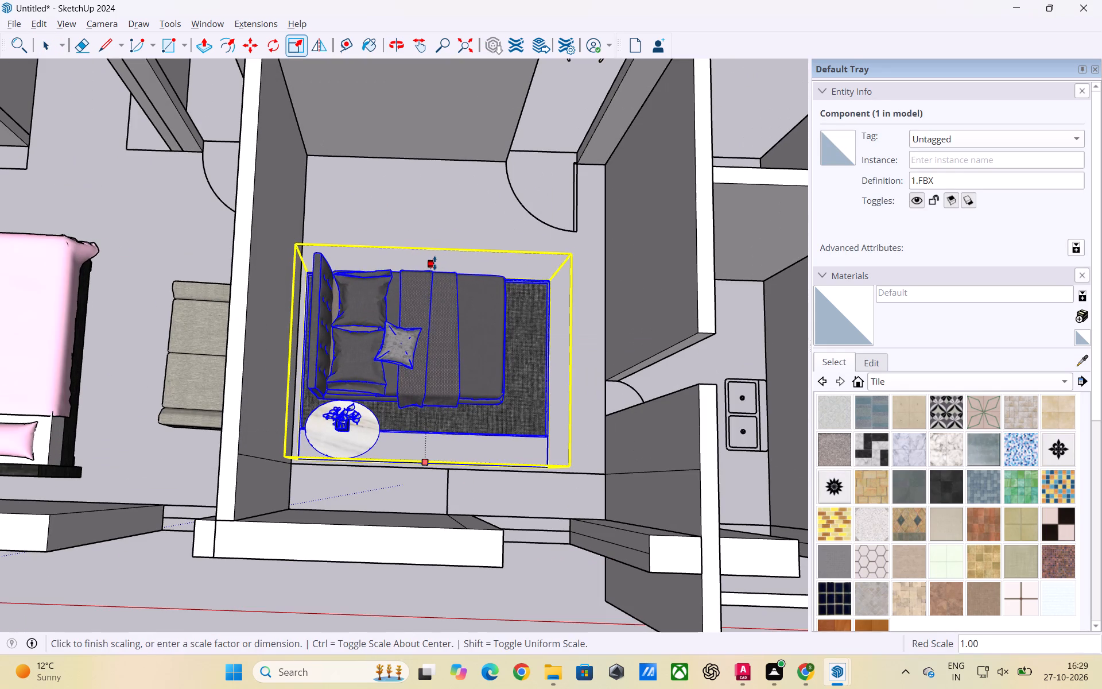
click(439, 243)
key(space)
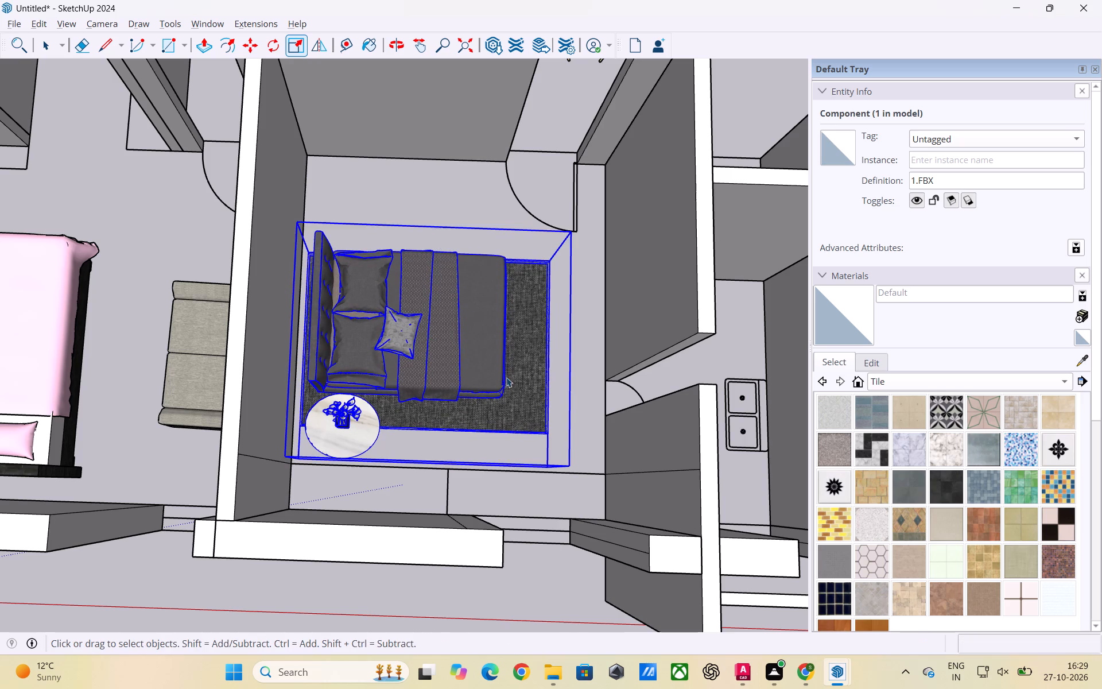
click(493, 442)
Examine the resized bed set in the middle bedroom and its surrounding rooms from several angles.
scroll(474, 297, down, 8)
middle_drag(327, 324, 327, 324)
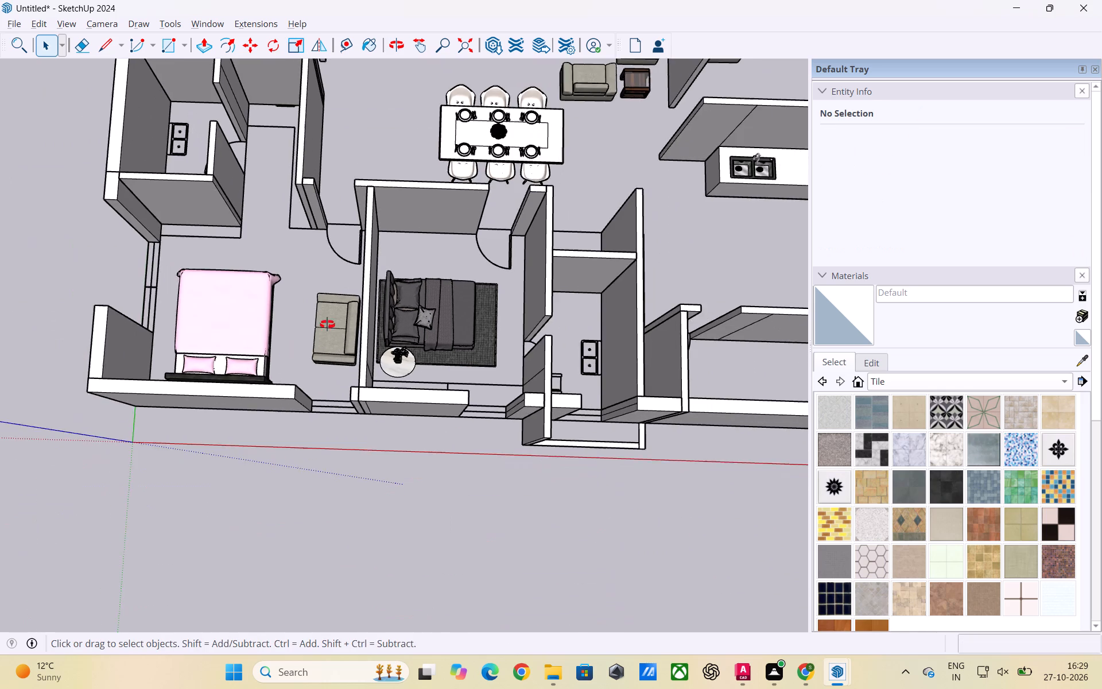
middle_drag(327, 324, 352, 365)
scroll(477, 335, down, 3)
middle_drag(498, 351, 459, 338)
scroll(420, 356, up, 2)
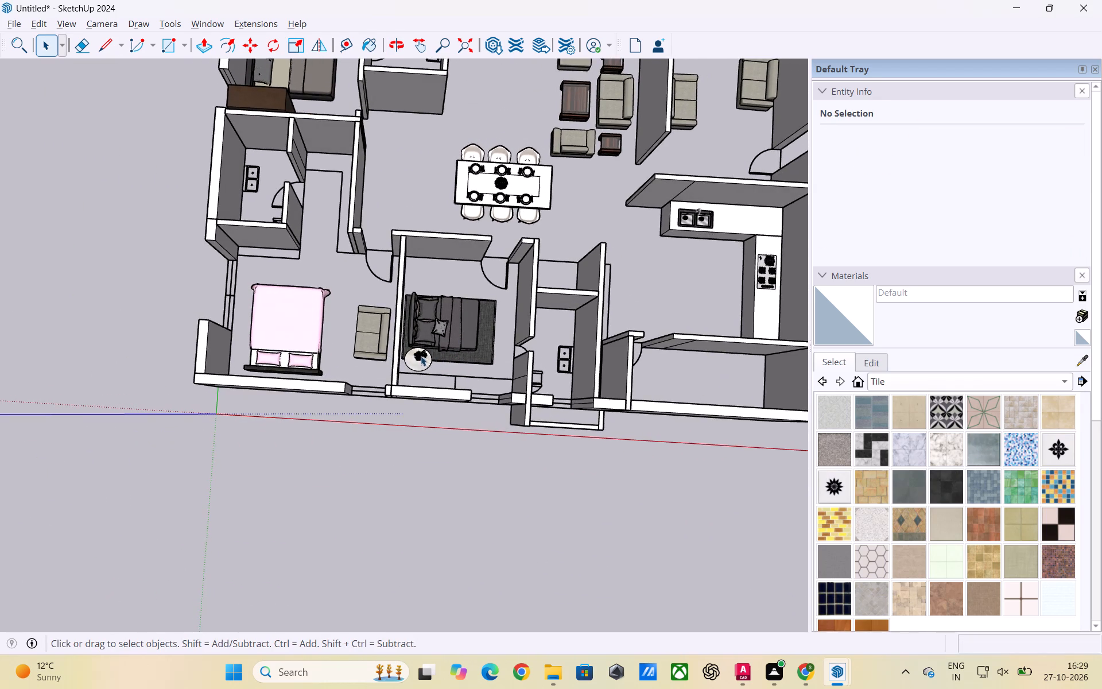
scroll(288, 340, down, 4)
middle_drag(409, 363, 422, 326)
scroll(421, 347, up, 2)
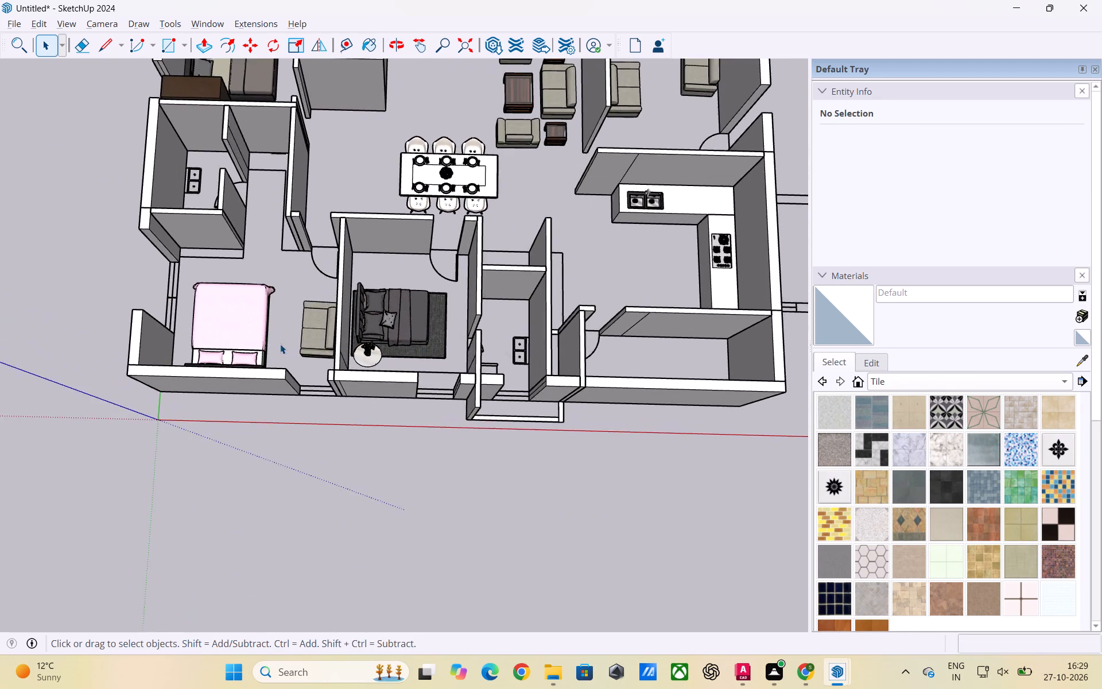
scroll(280, 344, down, 4)
scroll(386, 343, up, 4)
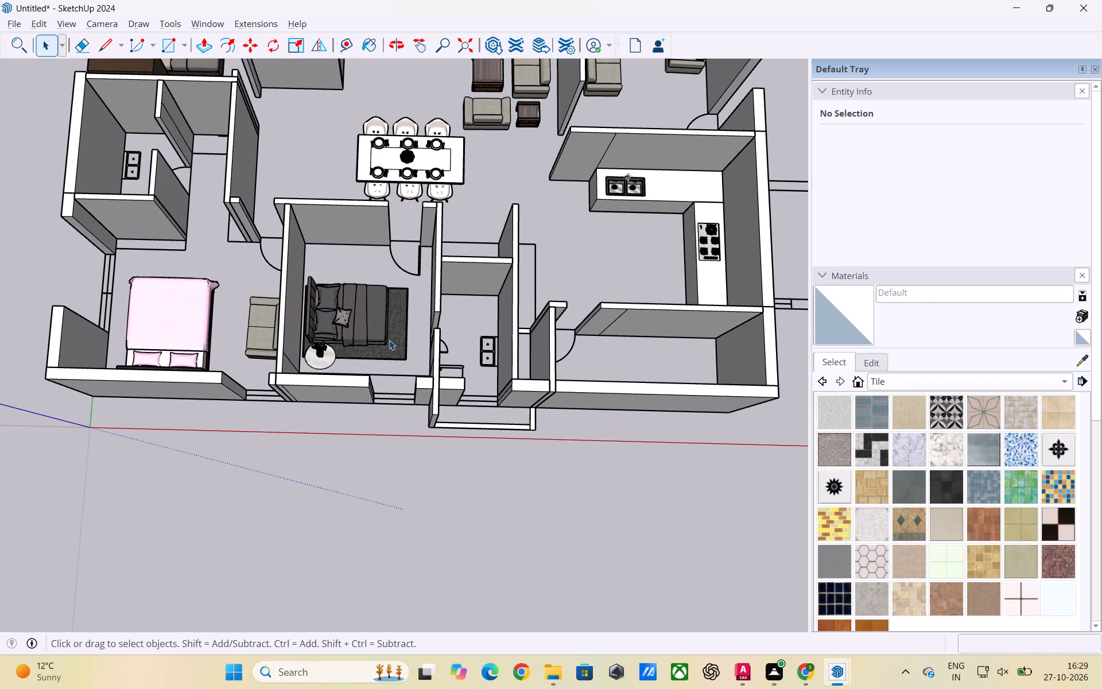
scroll(389, 340, up, 5)
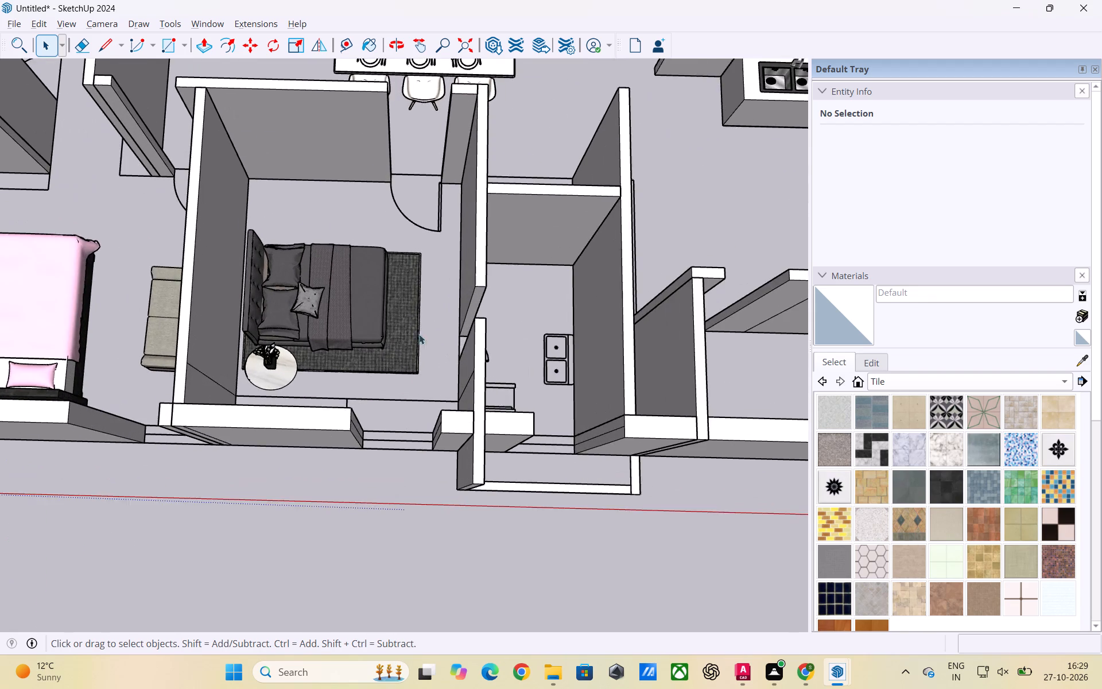
scroll(429, 330, down, 4)
middle_drag(399, 356, 440, 297)
scroll(440, 346, up, 2)
middle_drag(445, 347, 614, 345)
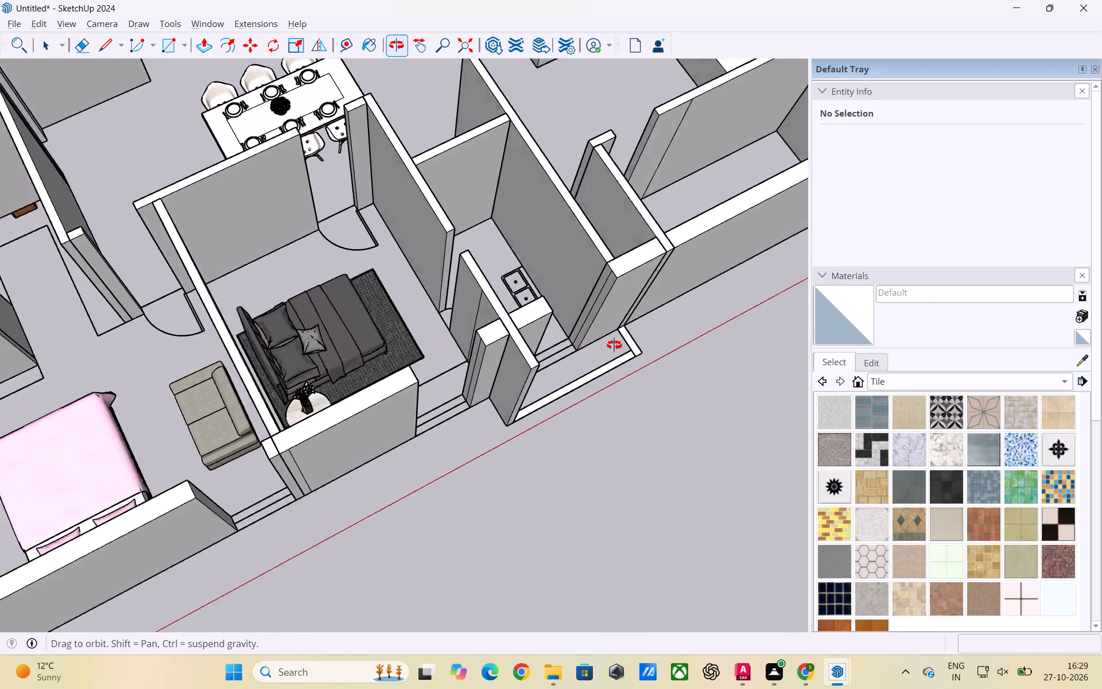
Compare the middle bedroom's furnishing with the furnished bedrooms in the 1601 SFT model.
middle_drag(614, 345, 713, 343)
scroll(440, 338, up, 1)
middle_drag(559, 363, 262, 402)
scroll(321, 403, up, 2)
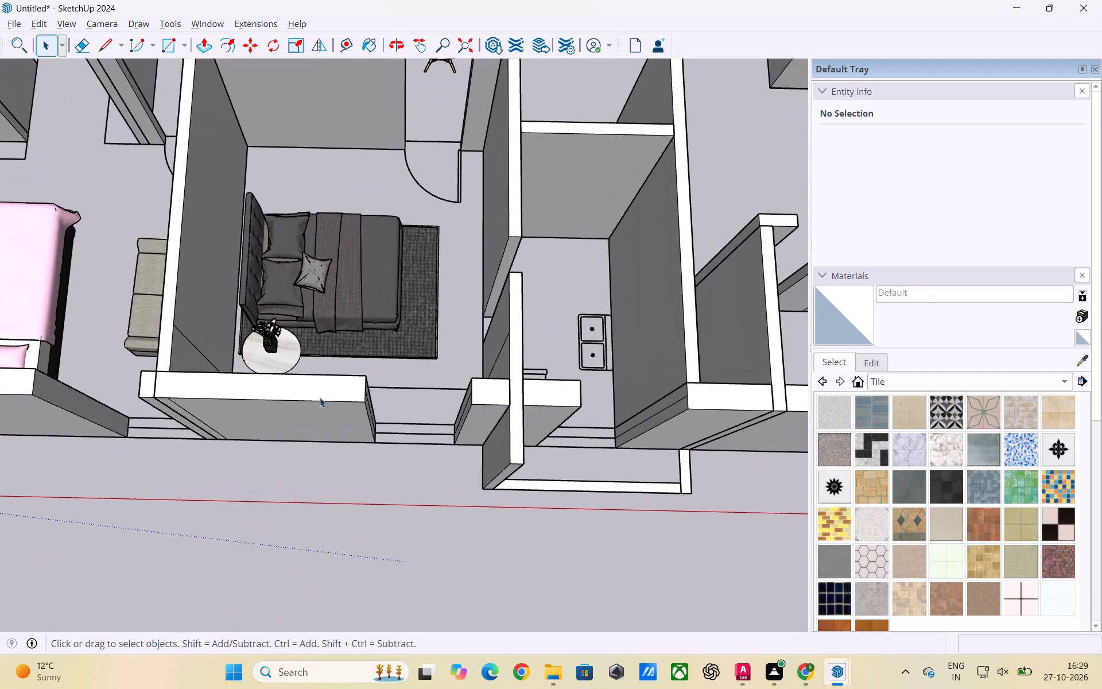
scroll(320, 397, up, 1)
scroll(334, 371, down, 6)
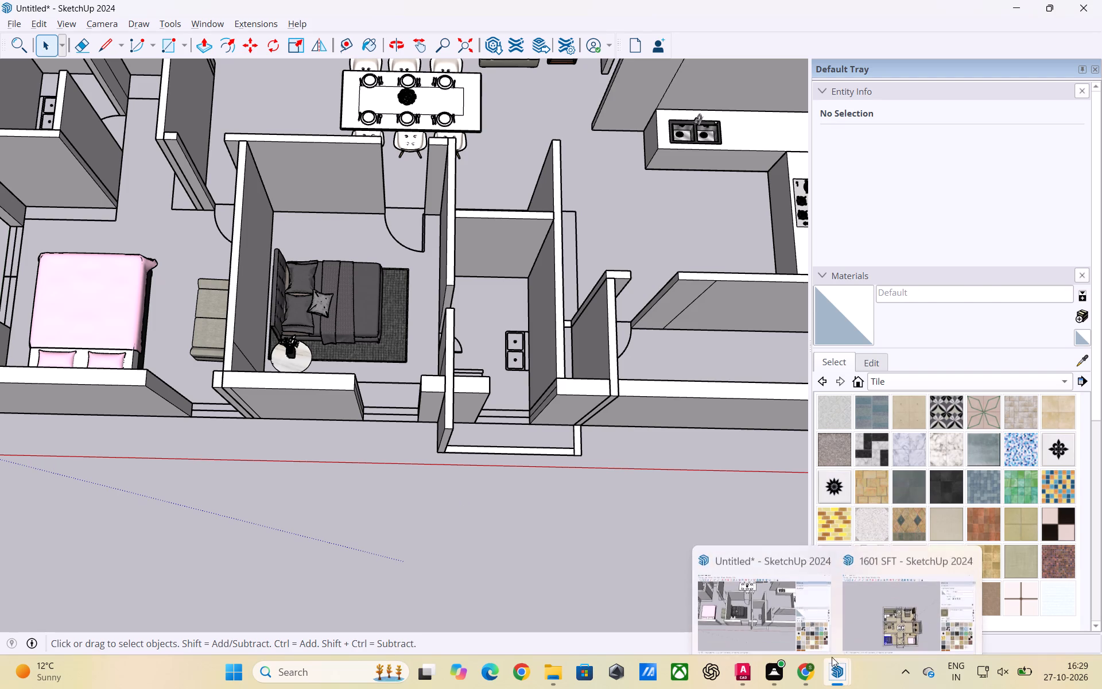
click(861, 616)
click(666, 531)
scroll(432, 439, down, 3)
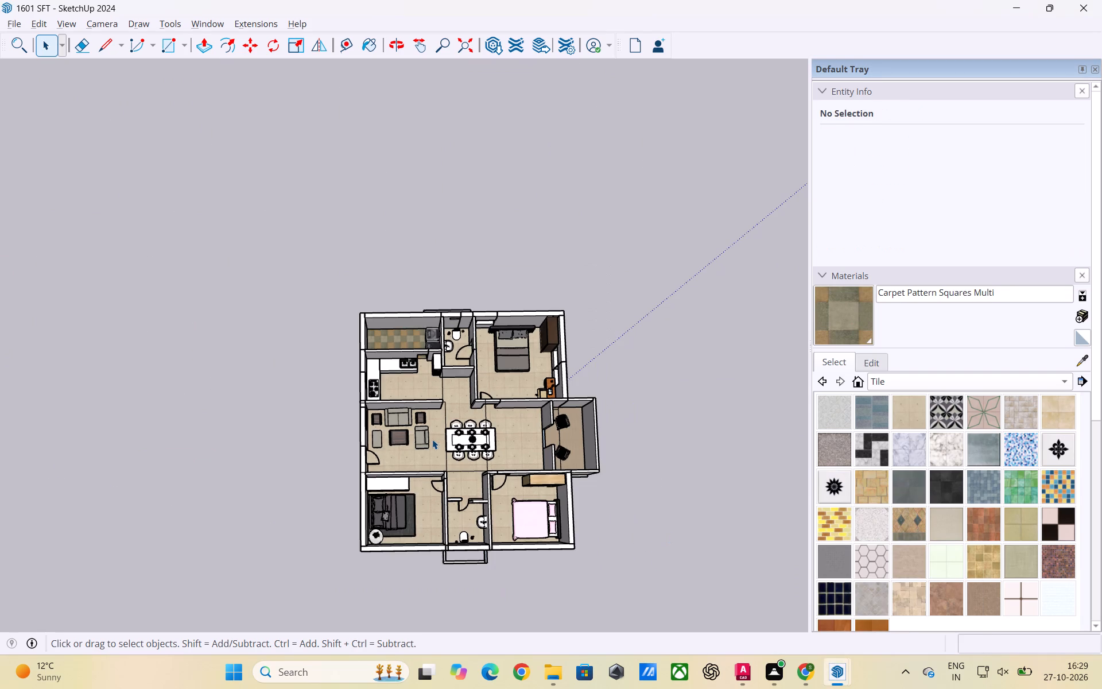
scroll(413, 566, up, 2)
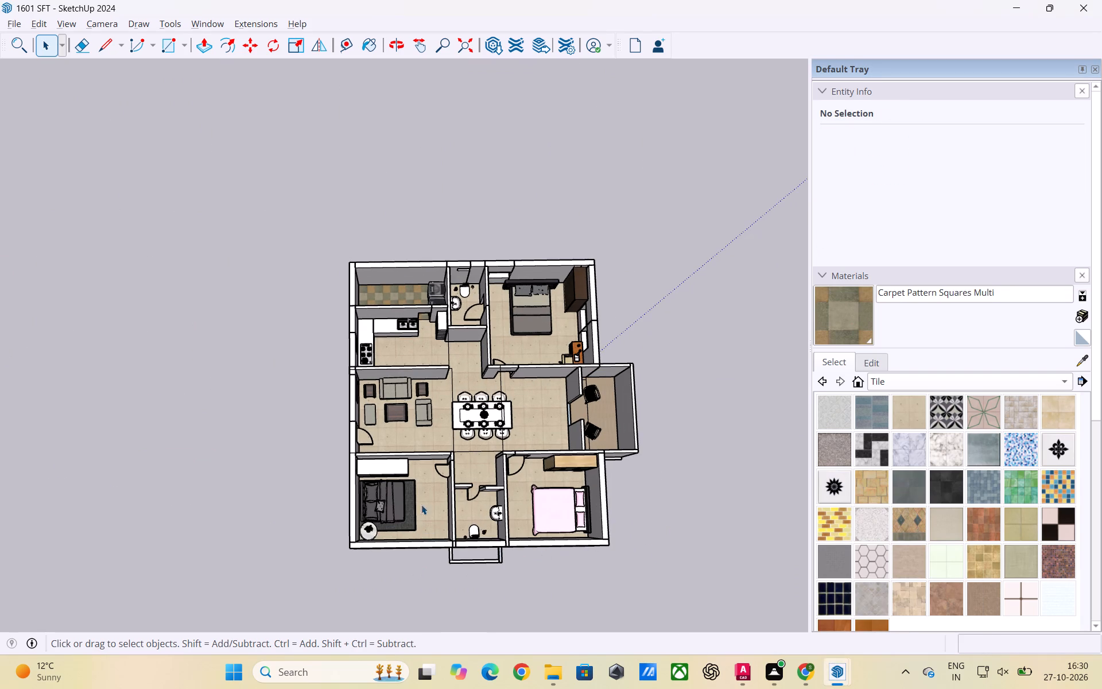
scroll(410, 489, down, 1)
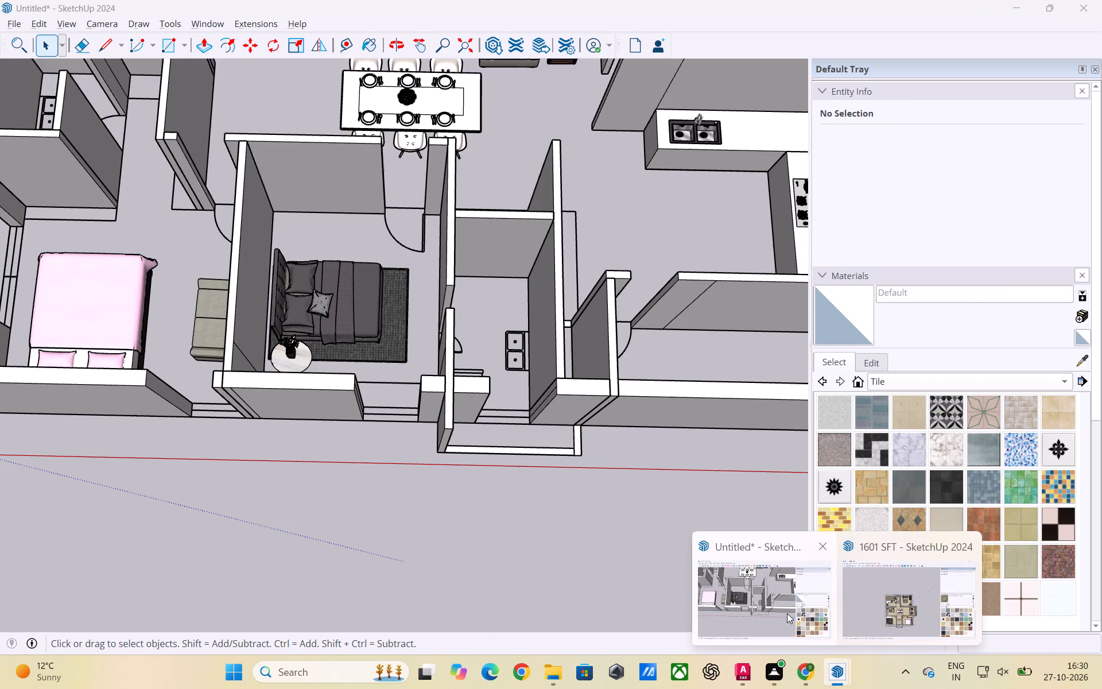
Return to the Untitled model and examine the furniture layout on the 3BHK reference floor plan image behind the walls.
click(787, 613)
scroll(528, 510, up, 2)
middle_drag(516, 497, 517, 547)
scroll(516, 499, down, 1)
scroll(287, 442, down, 3)
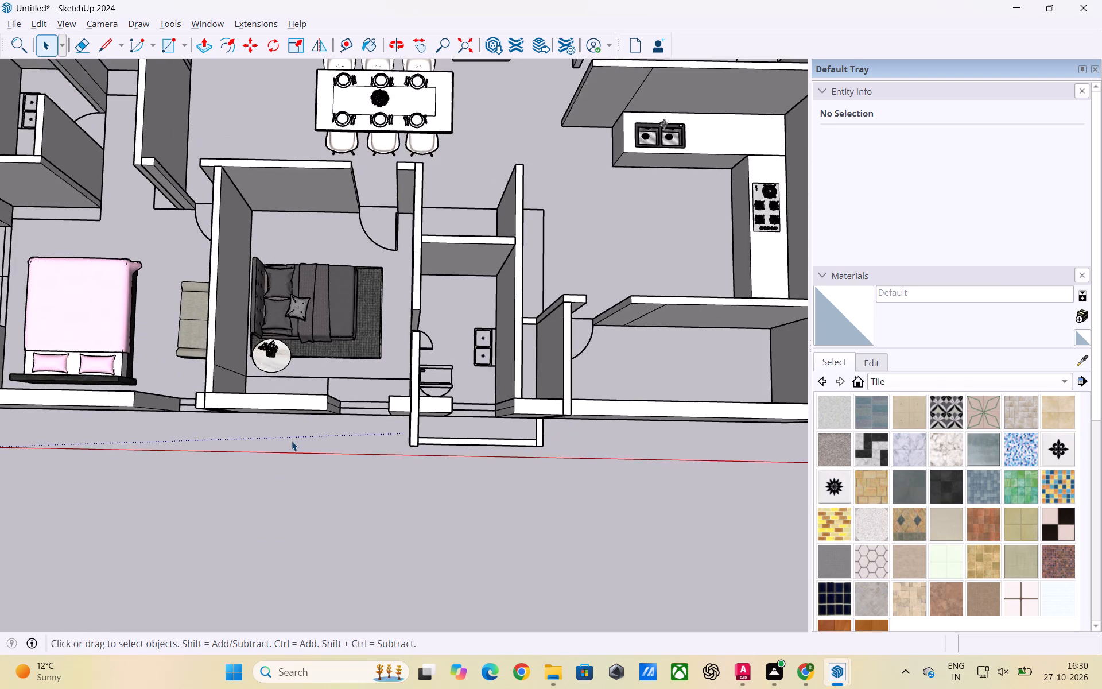
scroll(292, 441, down, 12)
scroll(371, 194, up, 2)
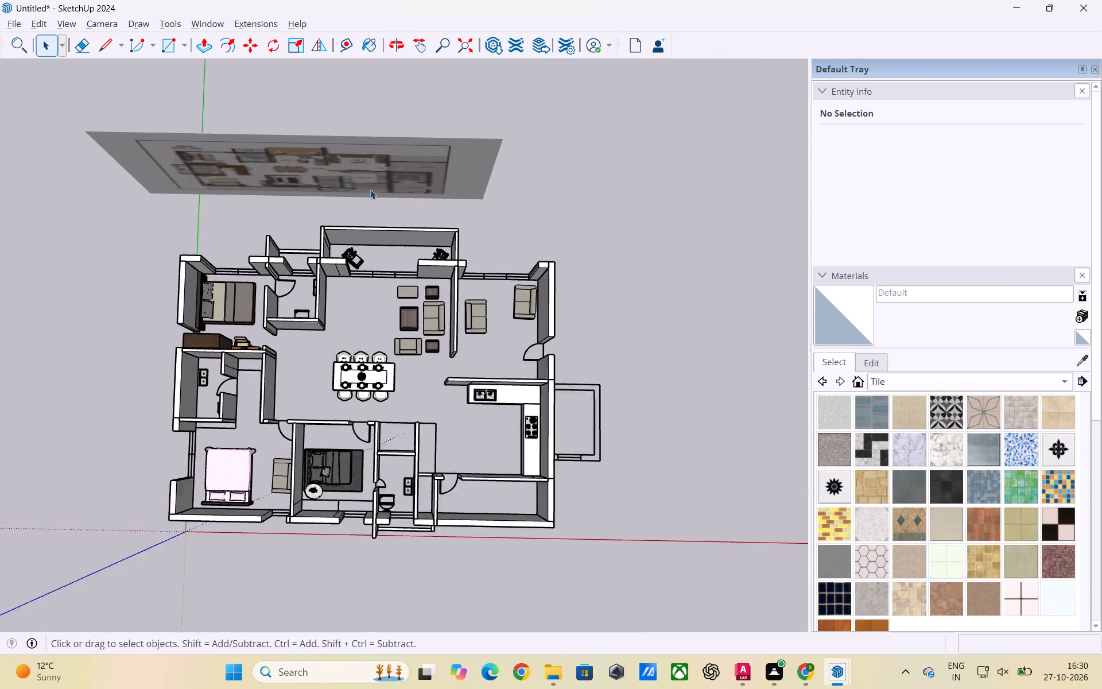
scroll(370, 189, up, 3)
middle_drag(362, 183, 413, 100)
middle_drag(264, 200, 415, 127)
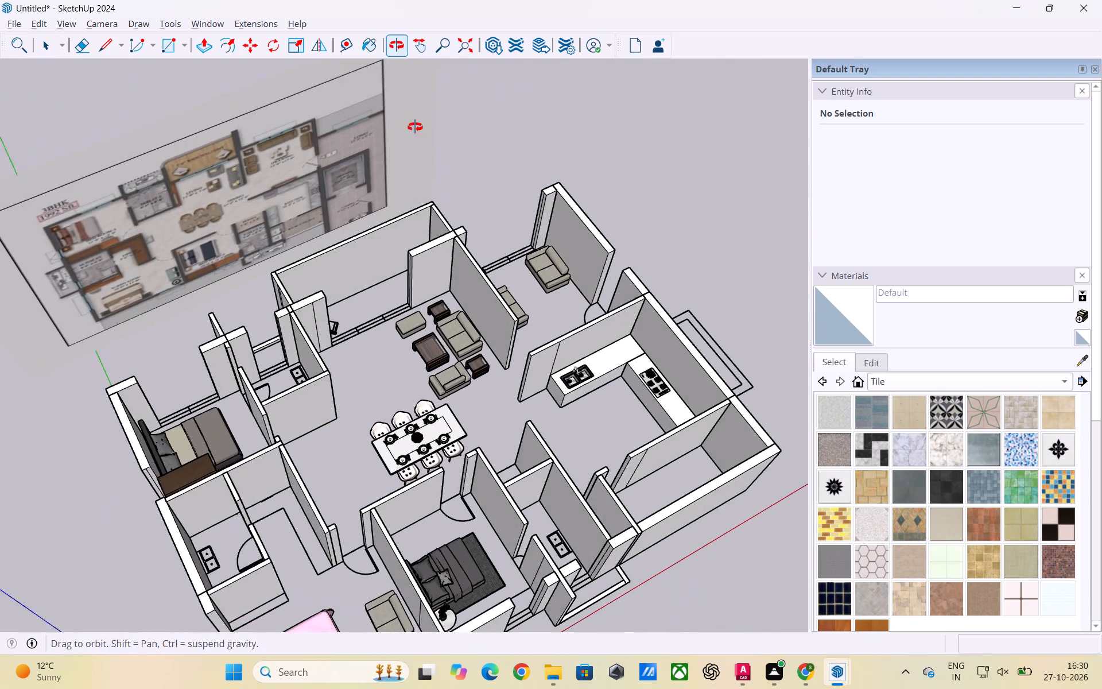
middle_drag(415, 127, 419, 126)
scroll(517, 149, down, 3)
scroll(605, 253, down, 1)
middle_drag(607, 394, 339, 360)
scroll(364, 171, up, 3)
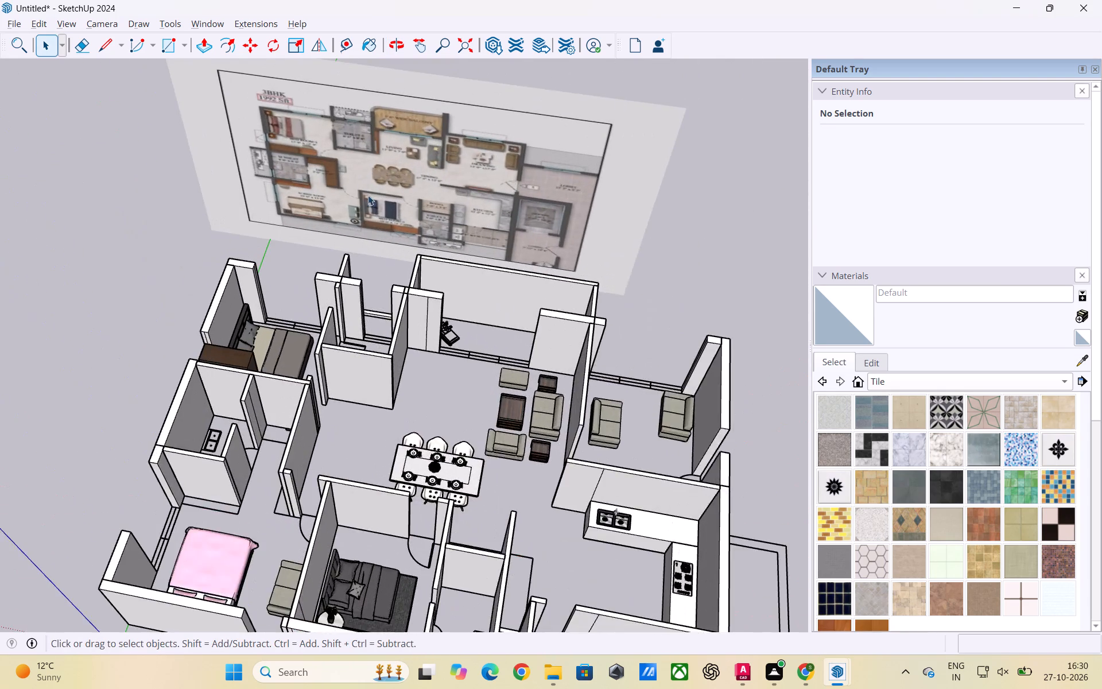
scroll(368, 195, up, 2)
middle_drag(375, 229, 391, 184)
scroll(393, 182, up, 1)
scroll(423, 153, down, 3)
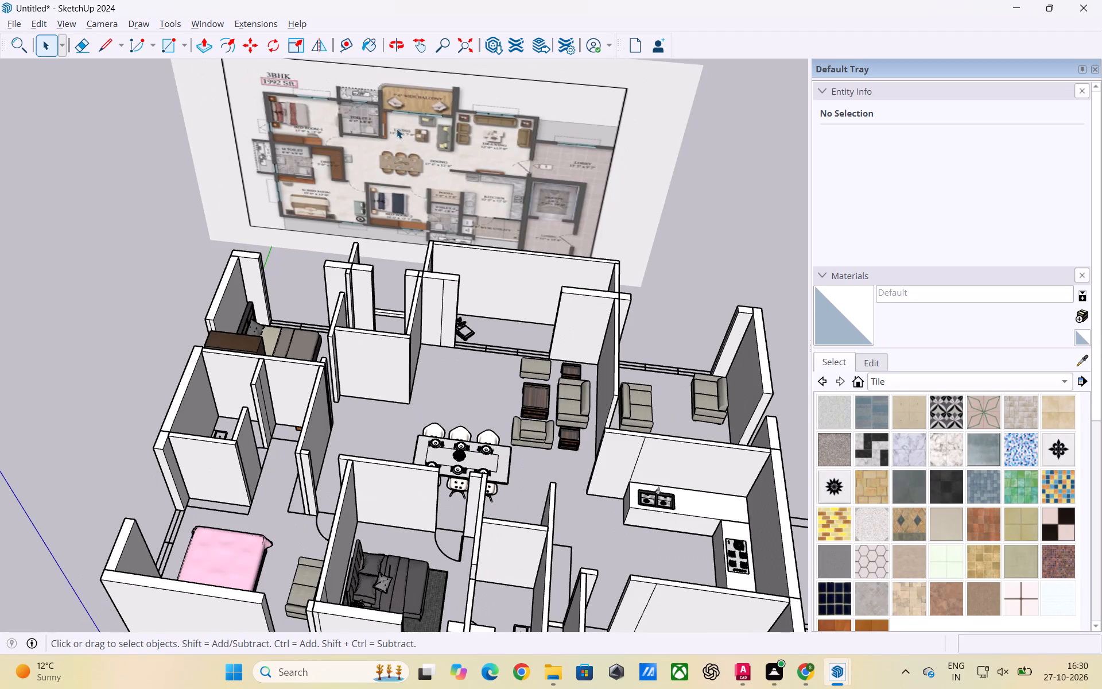
Copy the dark wardrobe from the beige-and-grey bed's room about 25' 9 7/8" to the middle bedroom's outer wall.
scroll(397, 129, down, 6)
middle_drag(411, 305, 437, 489)
scroll(393, 493, up, 2)
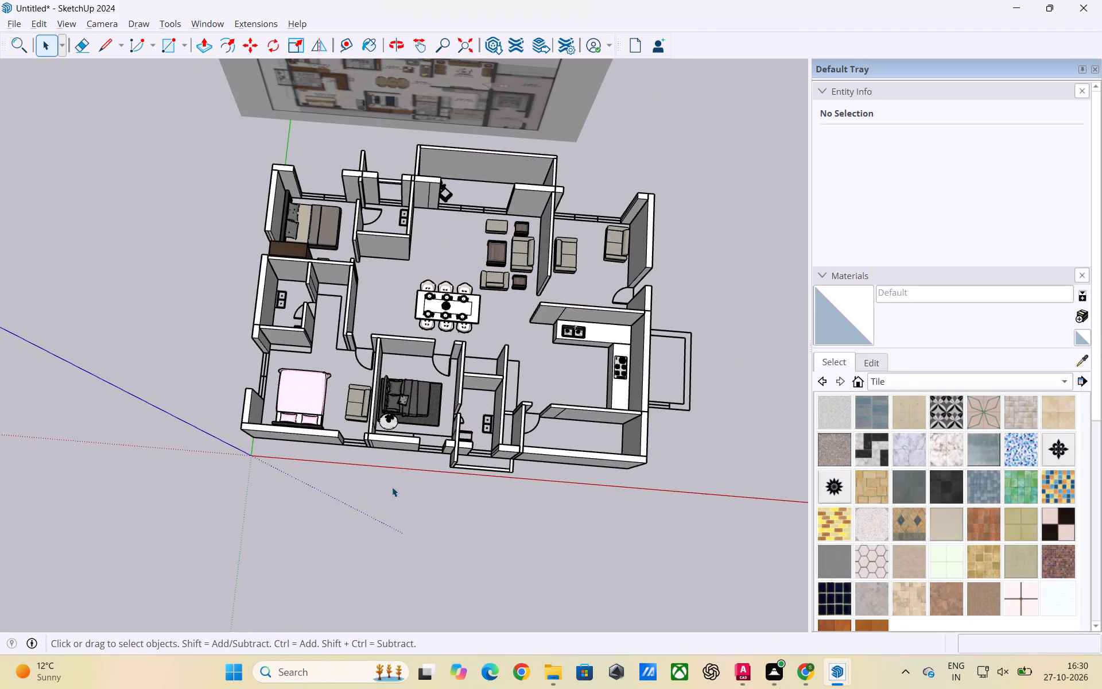
middle_drag(390, 471, 395, 543)
scroll(318, 309, up, 2)
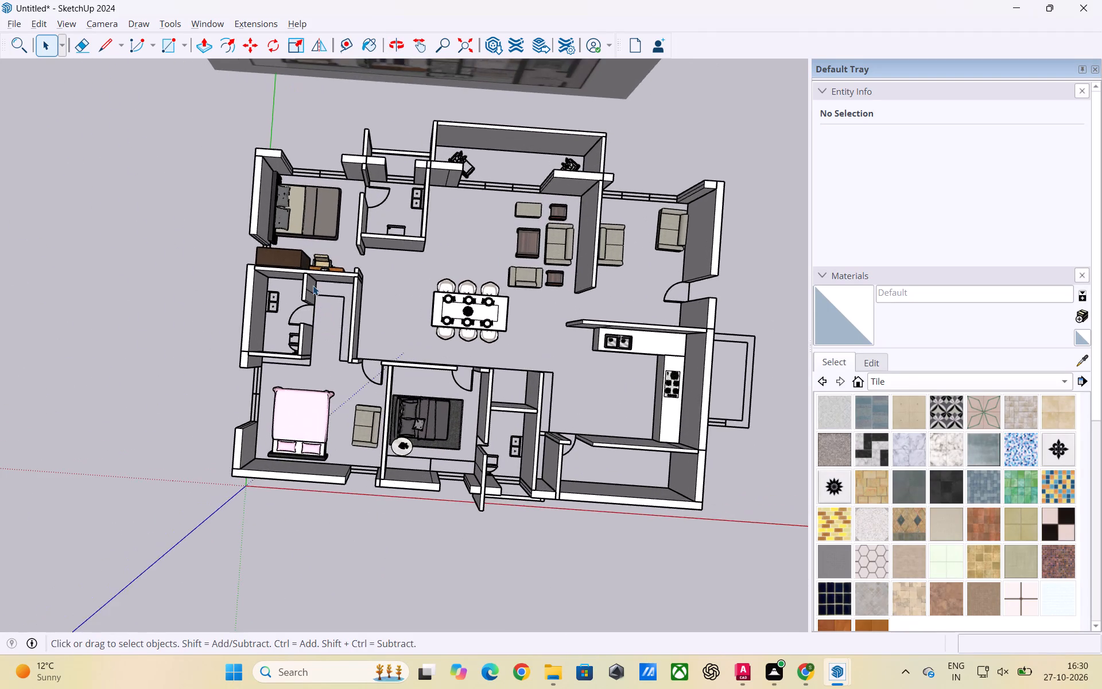
middle_drag(312, 288, 311, 315)
click(290, 270)
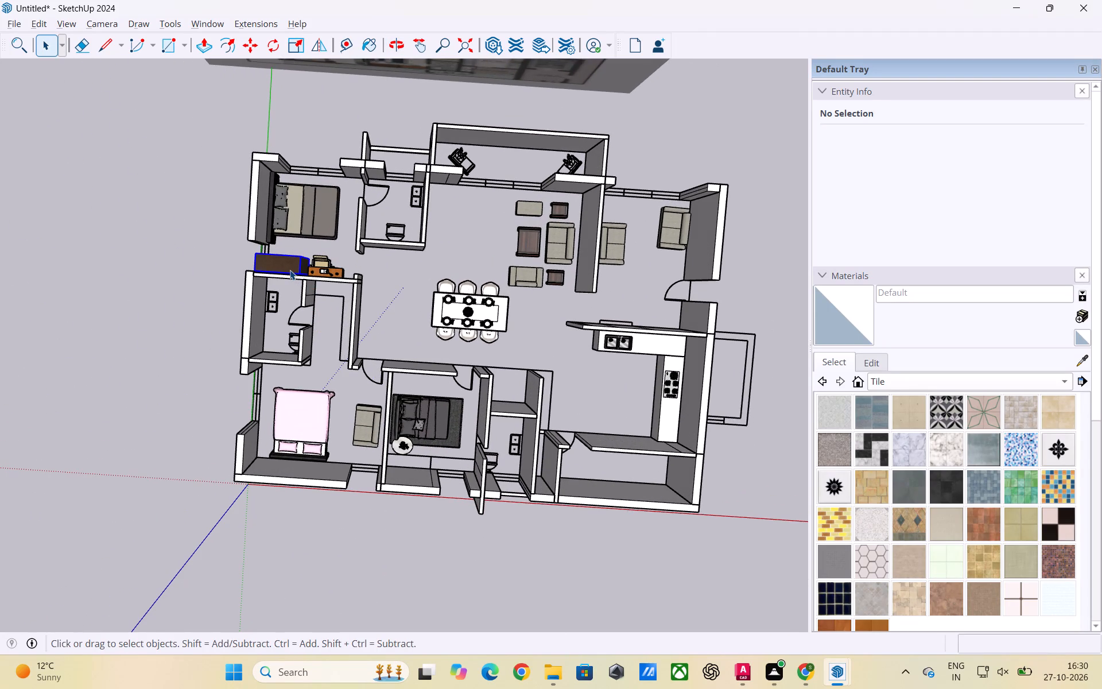
key(m)
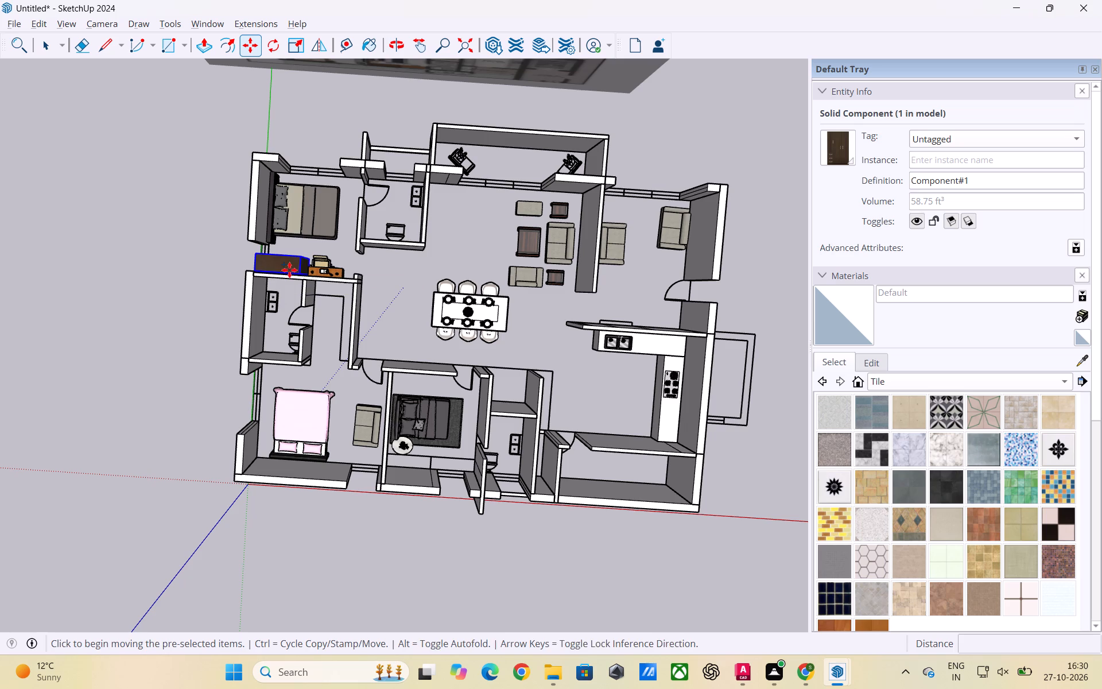
click(276, 264)
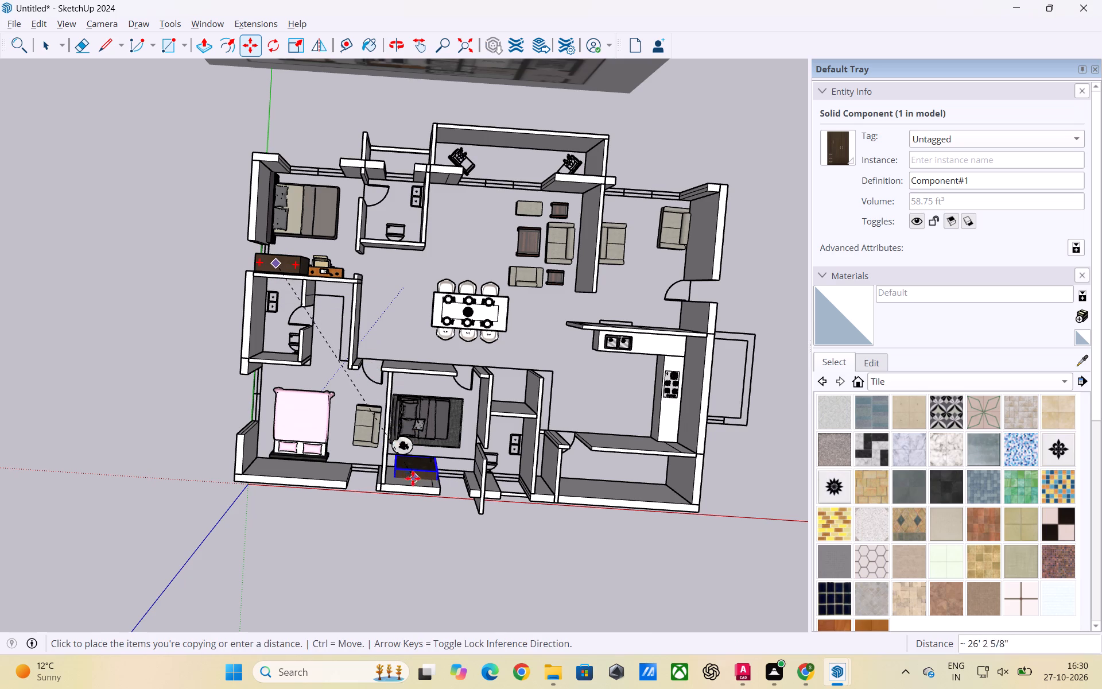
click(408, 478)
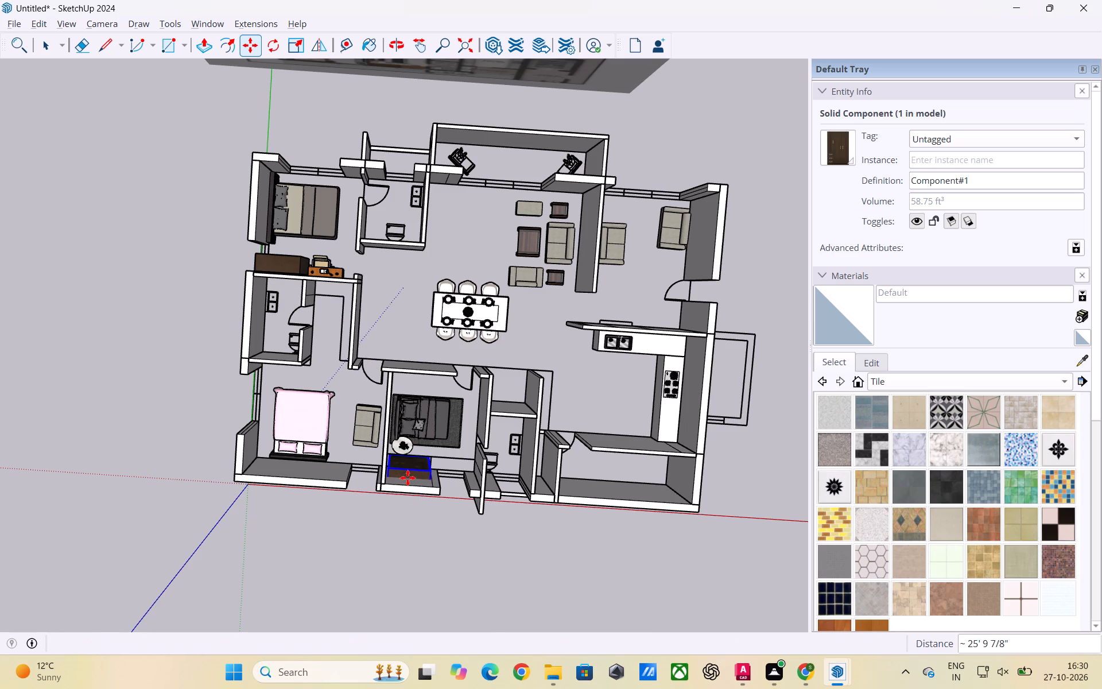
key(space)
click(424, 564)
Move the copied wardrobe about 2' 9 5/8" inward so it stands inside the middle bedroom's outer wall.
scroll(408, 471, up, 2)
middle_drag(405, 484, 417, 380)
scroll(432, 497, up, 1)
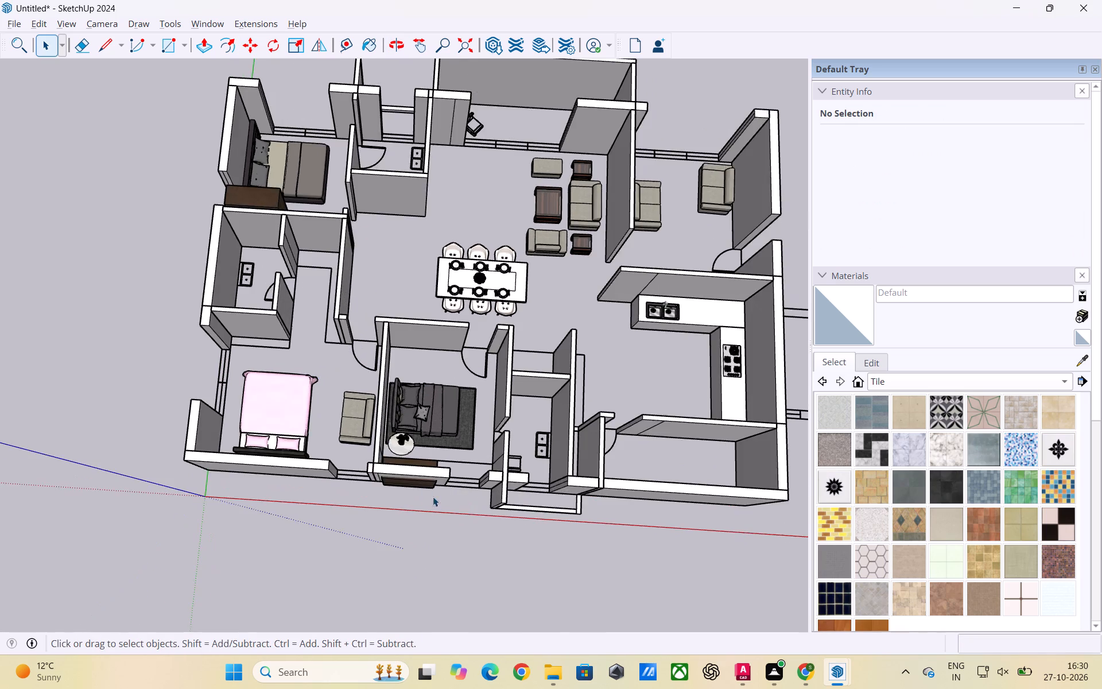
scroll(433, 497, up, 1)
middle_drag(460, 492, 198, 455)
scroll(346, 459, up, 2)
middle_drag(351, 451, 243, 442)
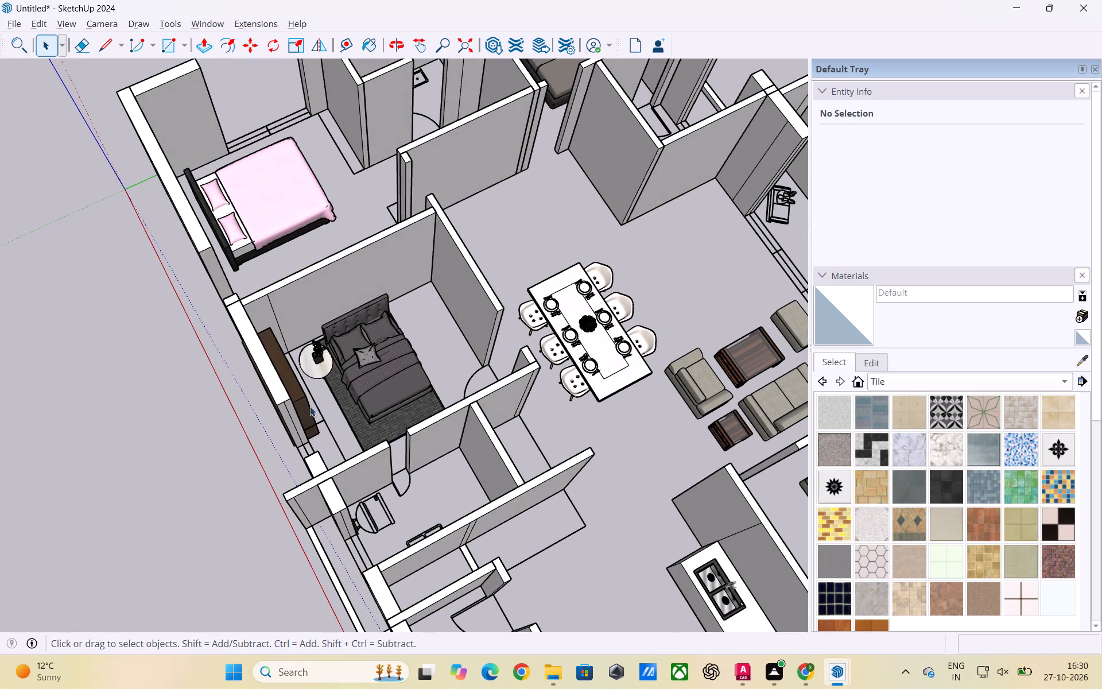
click(303, 408)
key(m)
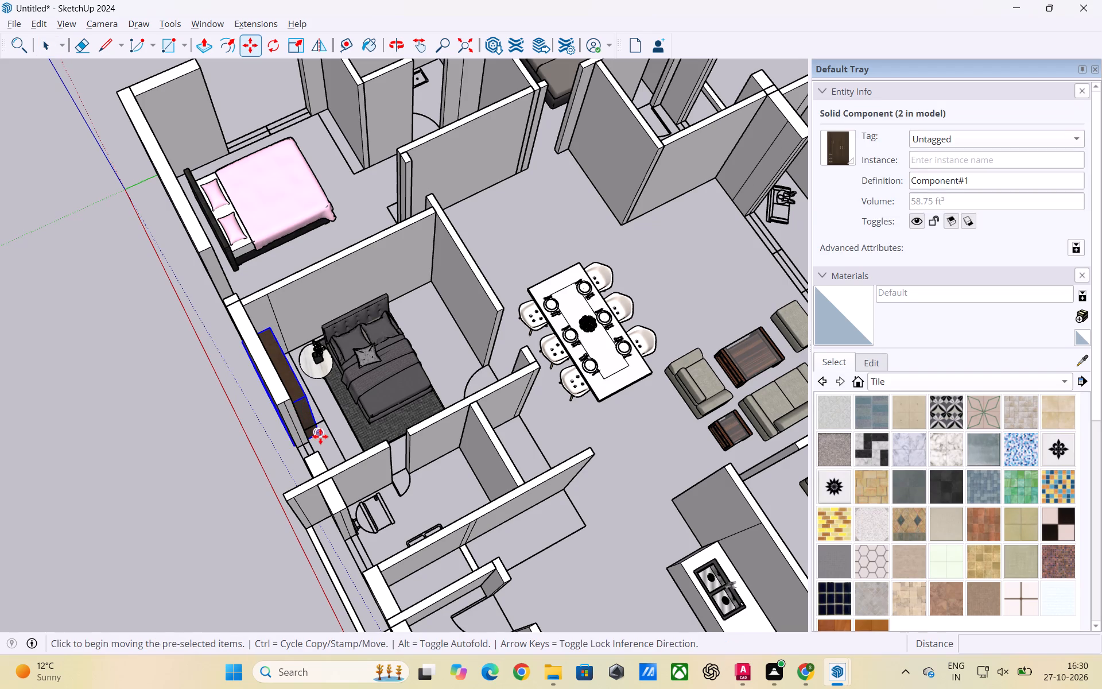
click(320, 435)
click(331, 428)
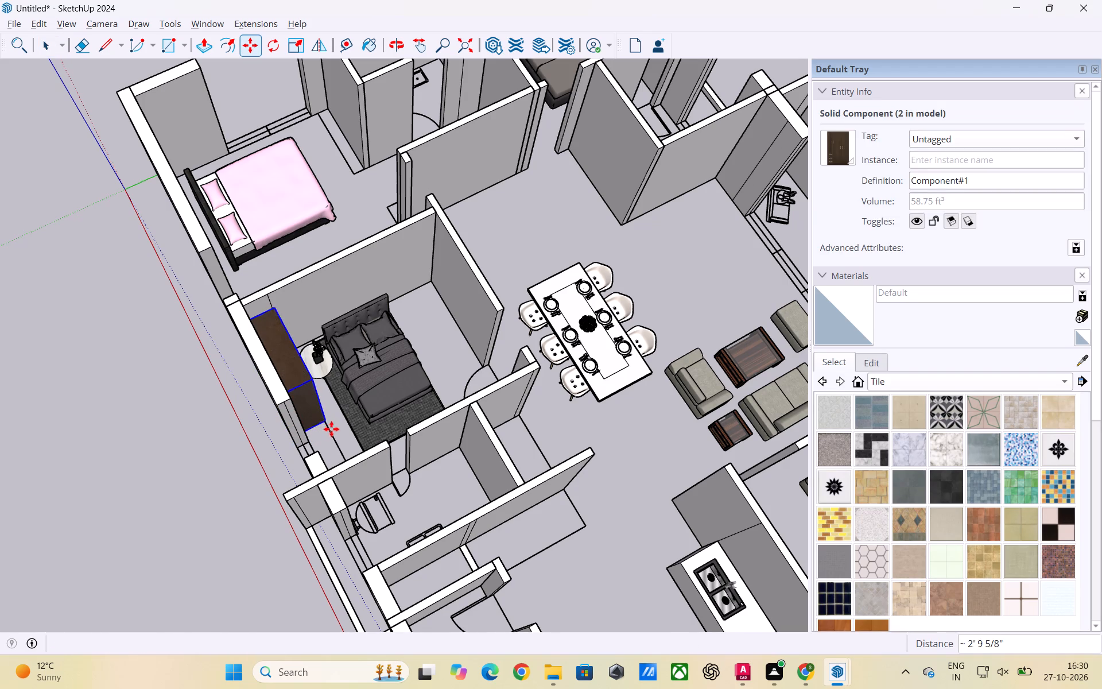
key(space)
click(242, 501)
Examine the wardrobe's fit between the outer wall and the bed set in the middle bedroom.
scroll(290, 439, up, 2)
middle_drag(280, 442, 499, 413)
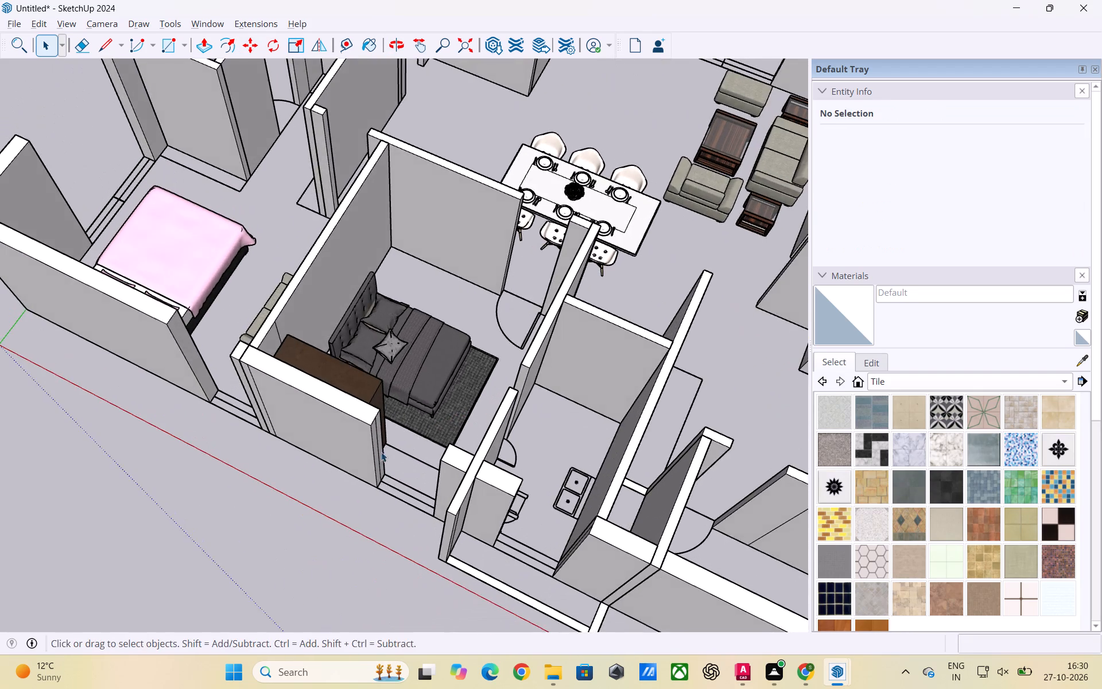
scroll(378, 453, up, 2)
middle_drag(384, 447, 496, 497)
scroll(349, 471, down, 6)
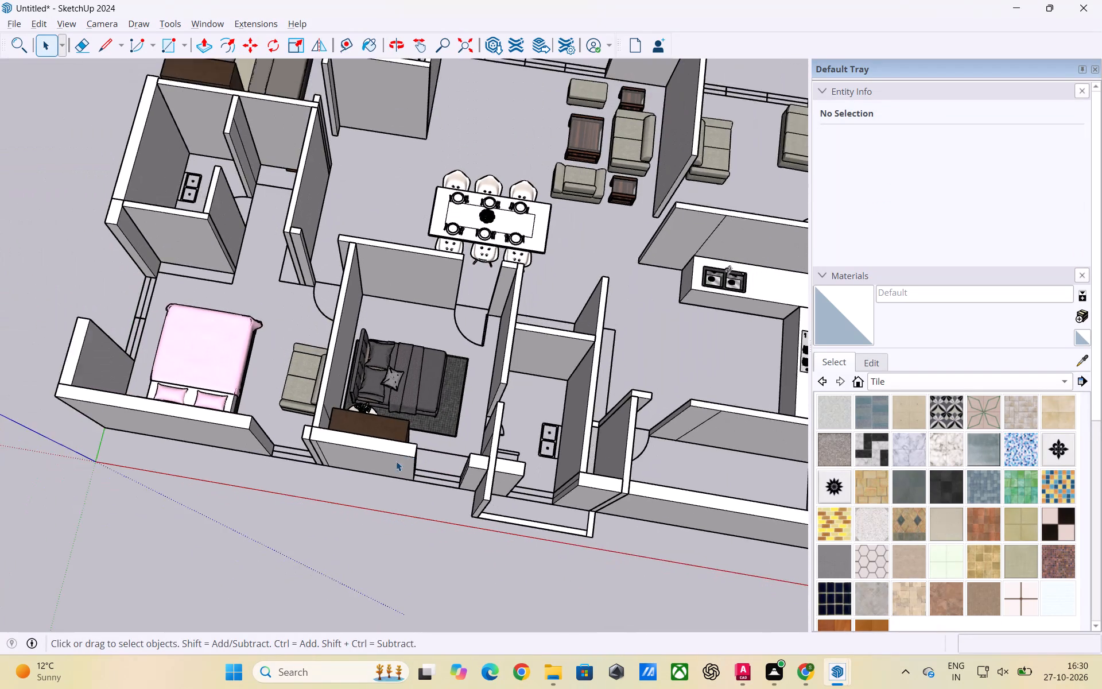
scroll(371, 443, down, 5)
middle_drag(336, 469, 416, 484)
scroll(330, 308, up, 1)
scroll(333, 303, down, 2)
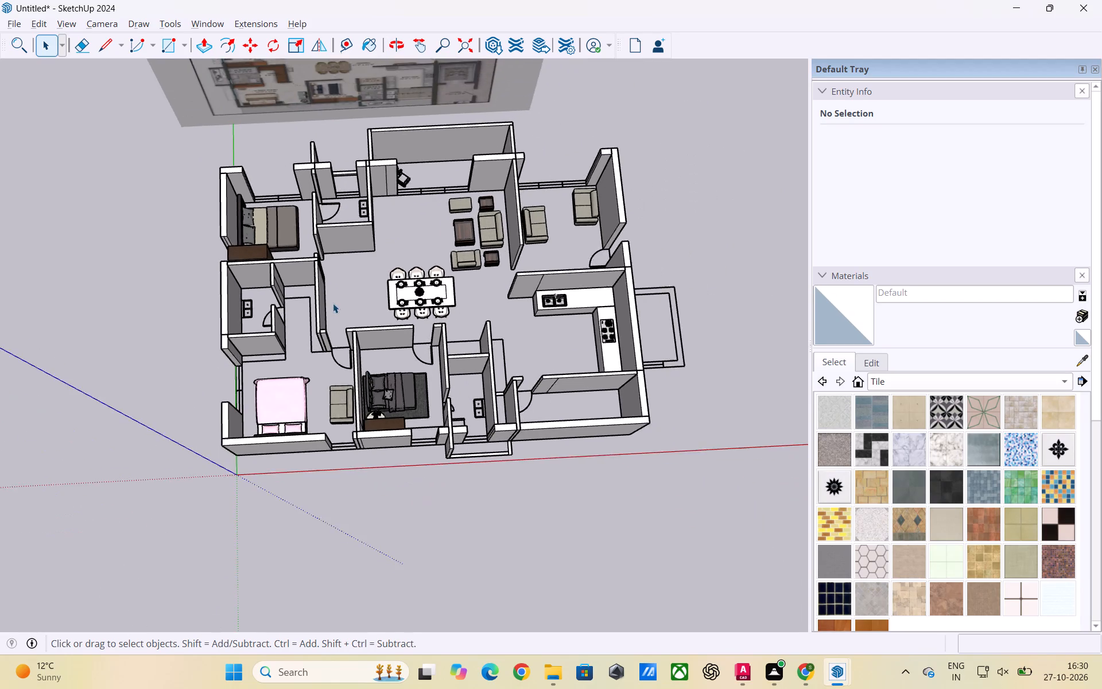
Copy the study desk and chair set about 25' 5 1/16" into the middle bedroom, beside the wardrobe at the outer-wall window.
scroll(333, 303, down, 3)
middle_drag(345, 318, 333, 423)
scroll(312, 323, up, 2)
middle_drag(357, 346, 357, 380)
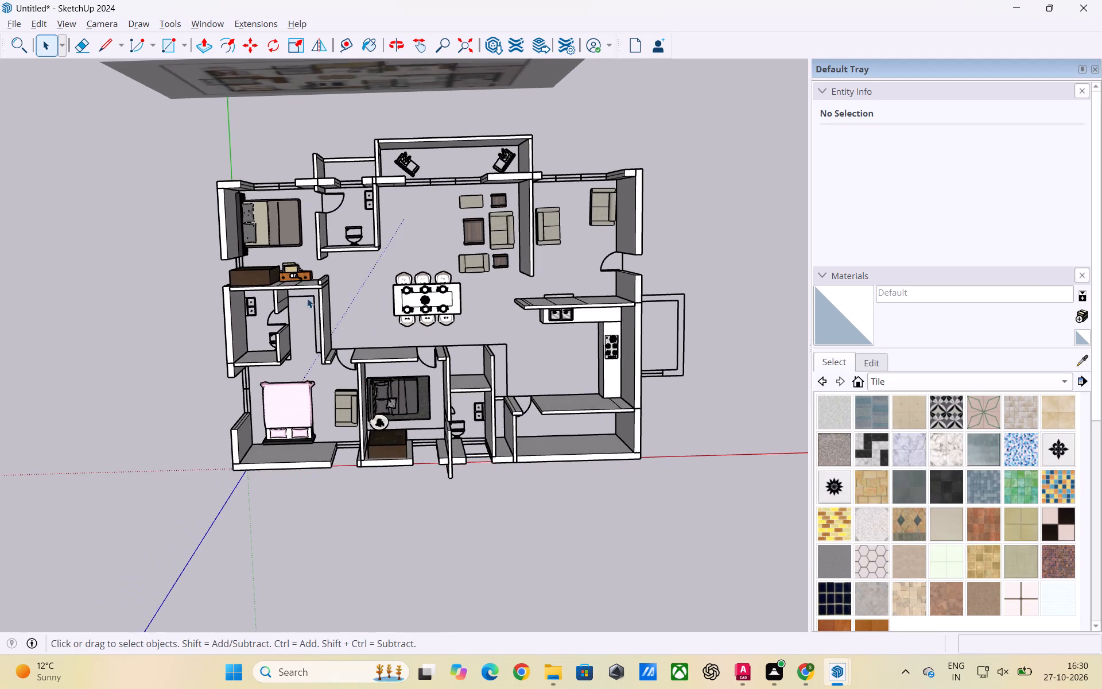
scroll(307, 298, up, 1)
click(298, 272)
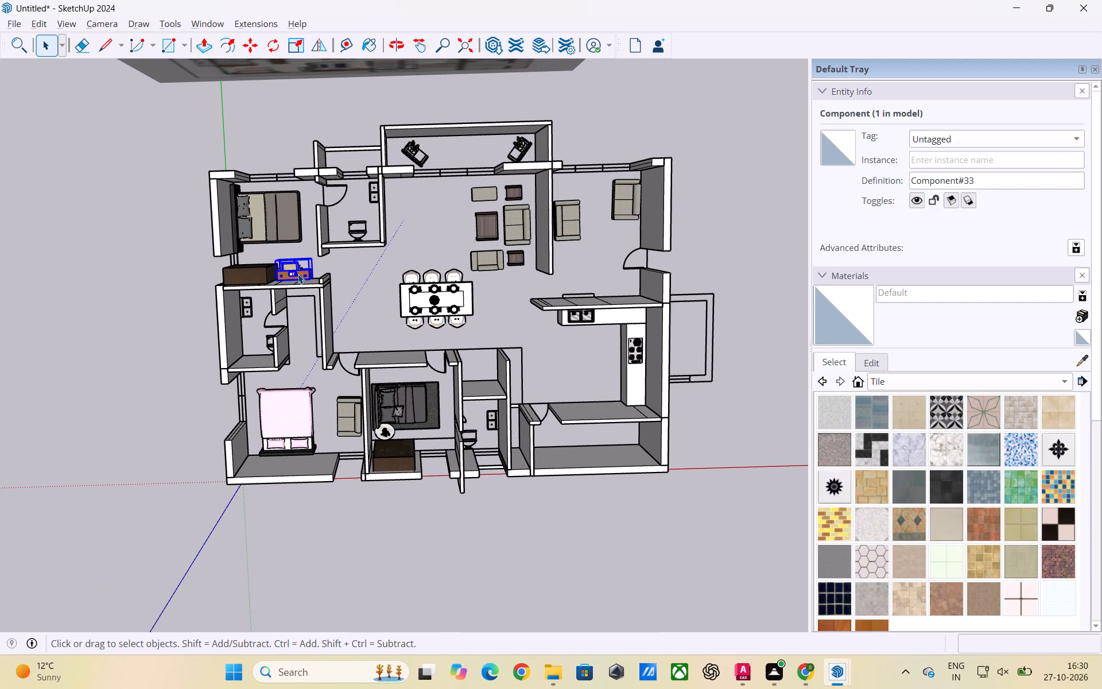
key(m)
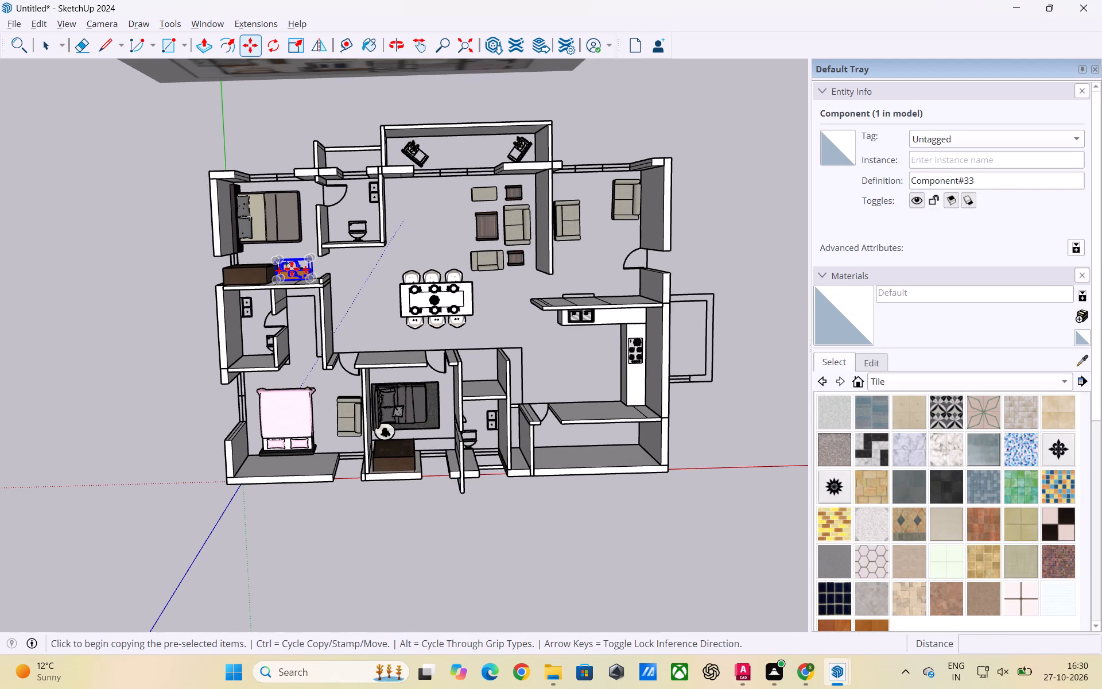
click(292, 269)
scroll(431, 454, up, 2)
middle_drag(432, 453, 428, 436)
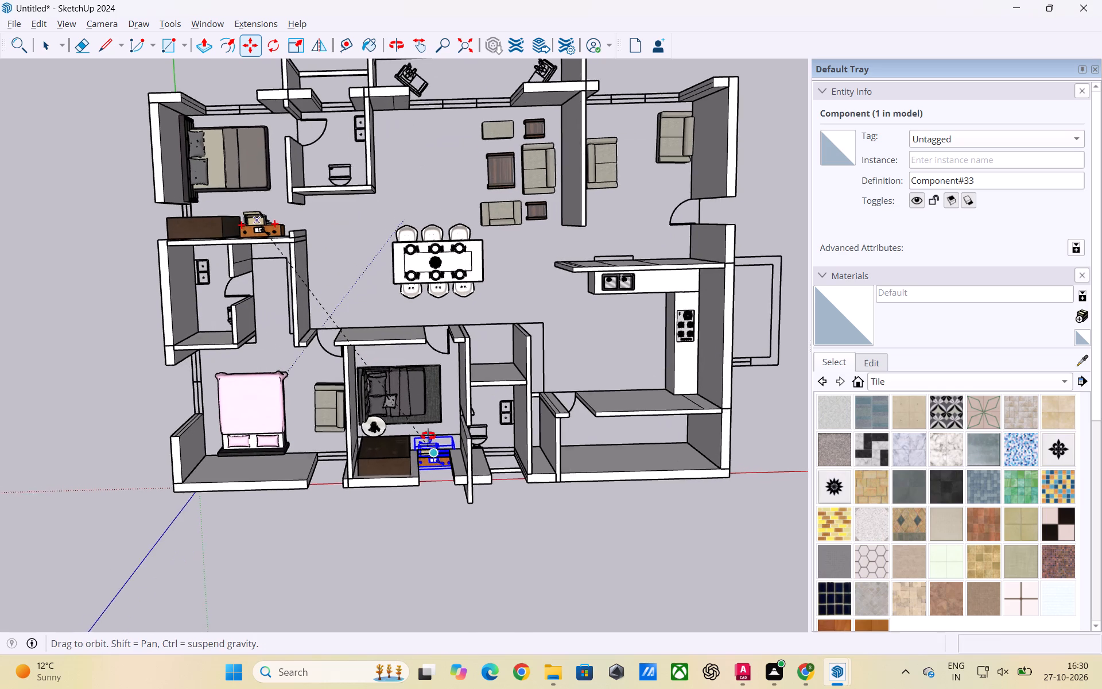
middle_drag(428, 436, 421, 387)
click(433, 442)
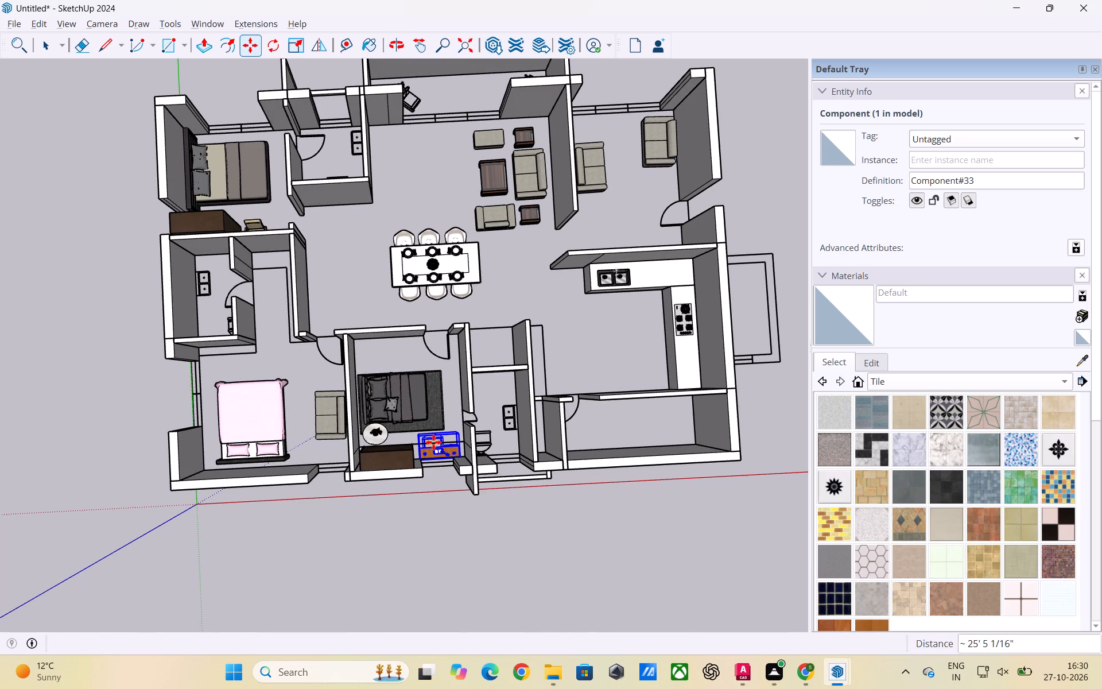
key(space)
click(516, 565)
Delete the 4' 9 3/4" floor edge running between the wardrobe and the copied desk in the middle bedroom.
scroll(460, 484, up, 2)
middle_drag(511, 504, 235, 438)
scroll(511, 504, down, 1)
scroll(325, 459, up, 3)
middle_drag(333, 470, 401, 402)
scroll(374, 441, up, 2)
middle_drag(436, 448, 142, 424)
scroll(292, 359, up, 2)
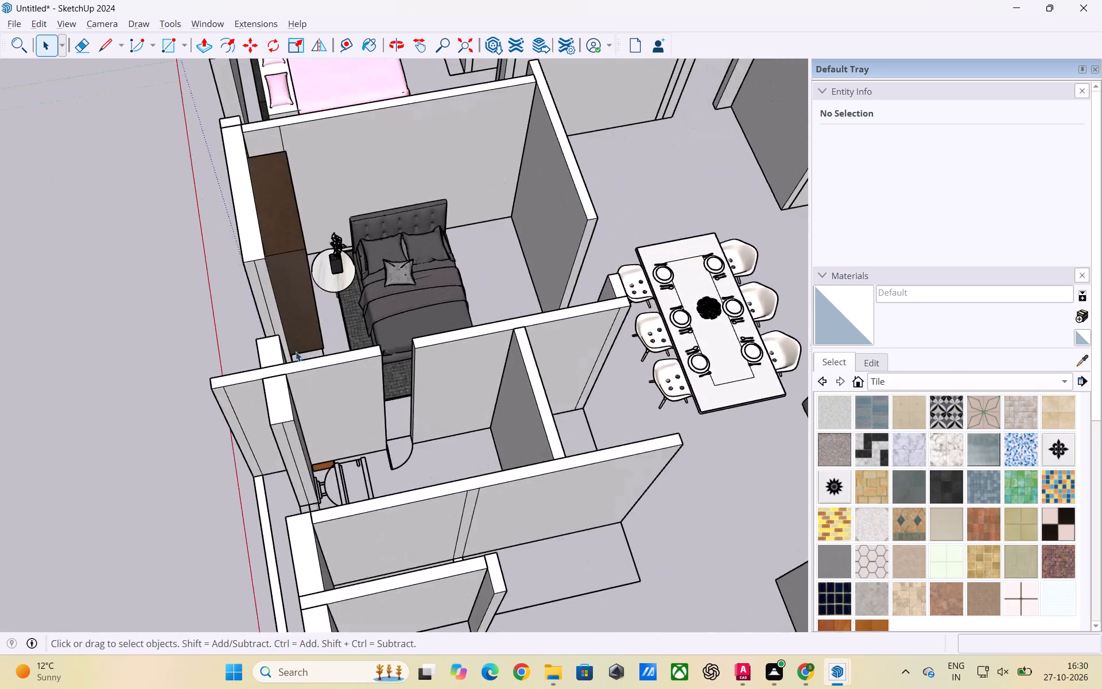
middle_drag(318, 366, 318, 479)
scroll(336, 406, up, 2)
click(323, 340)
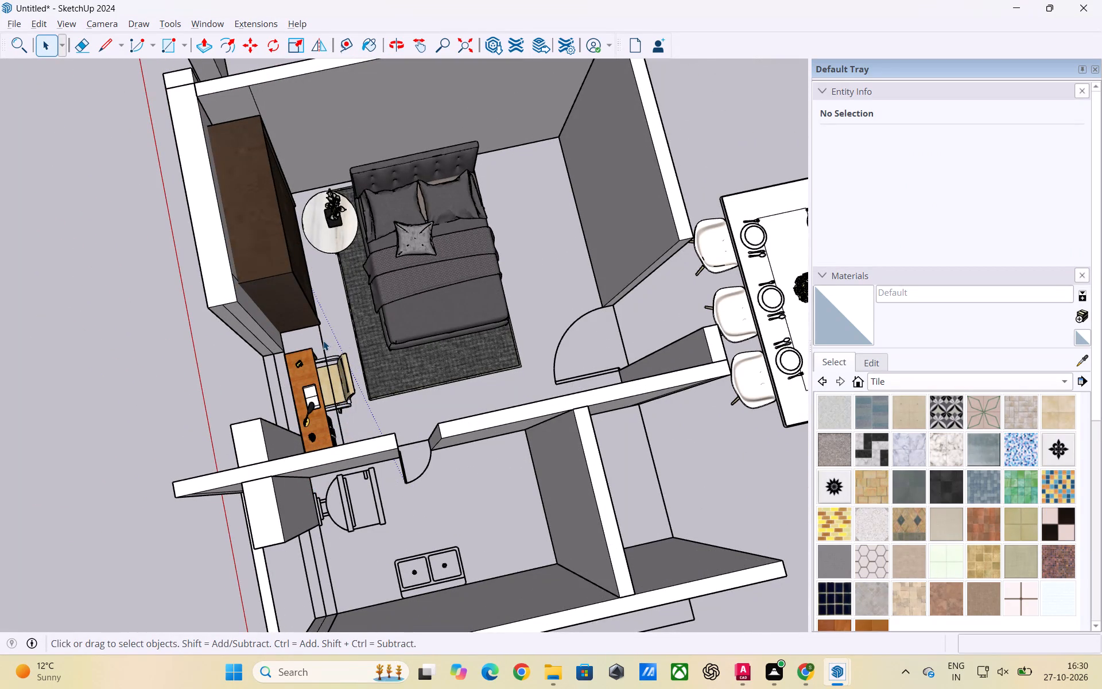
key(Delete)
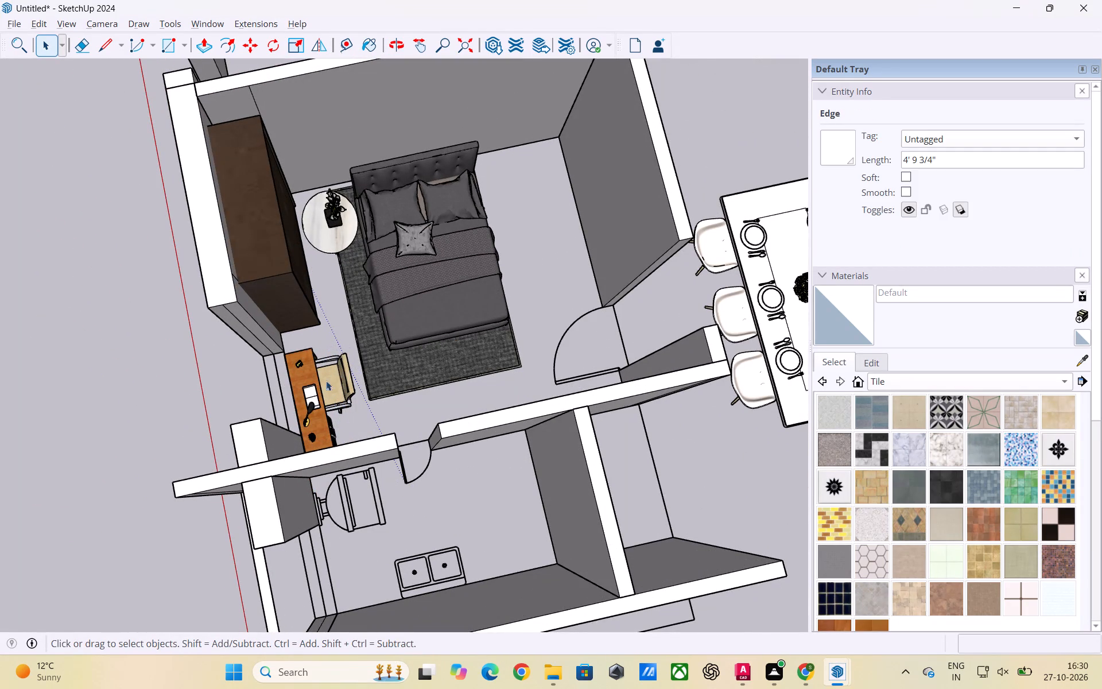
click(119, 358)
Move the study desk and chair set about 2 3/16" inward along the green axis, away from the middle bedroom's window opening.
scroll(335, 364, up, 3)
scroll(265, 402, down, 3)
middle_drag(226, 403, 247, 405)
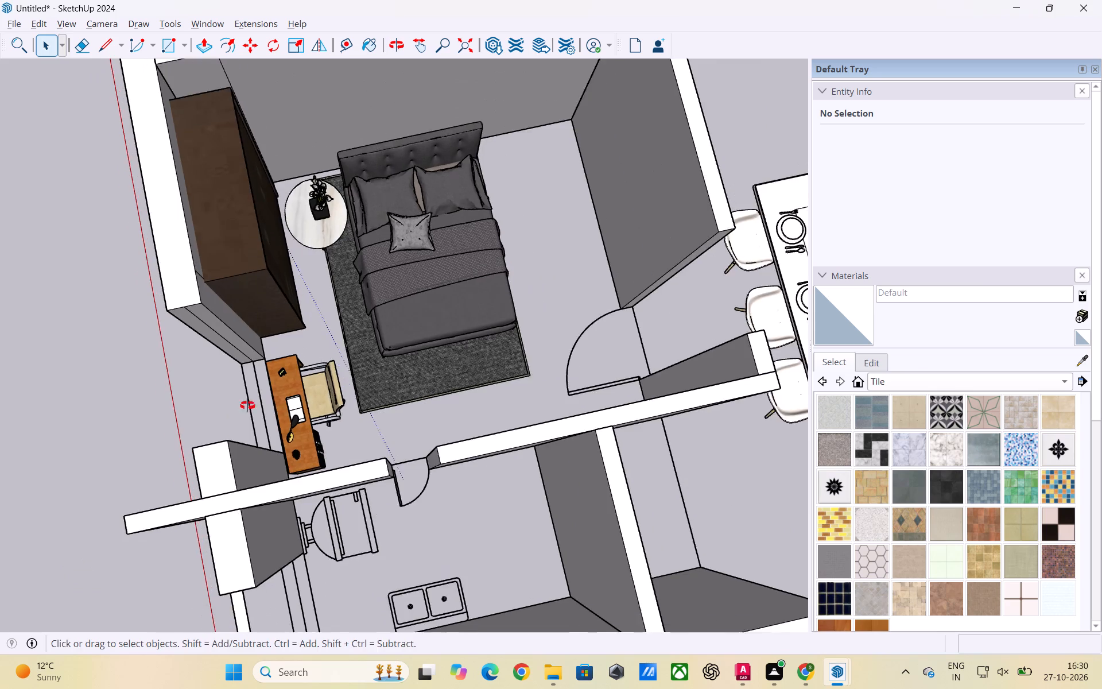
middle_drag(247, 405, 540, 363)
scroll(377, 455, up, 3)
middle_drag(327, 494, 503, 433)
scroll(417, 398, down, 4)
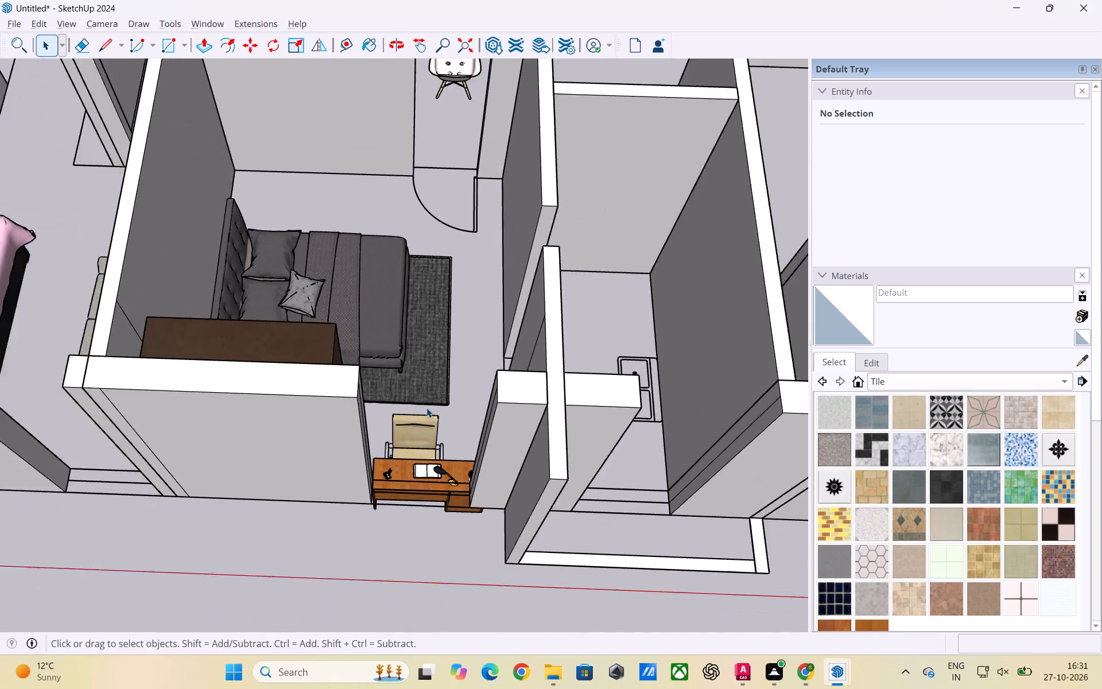
scroll(426, 408, down, 1)
middle_drag(414, 466, 431, 524)
scroll(435, 508, up, 2)
middle_drag(431, 483, 437, 529)
click(430, 469)
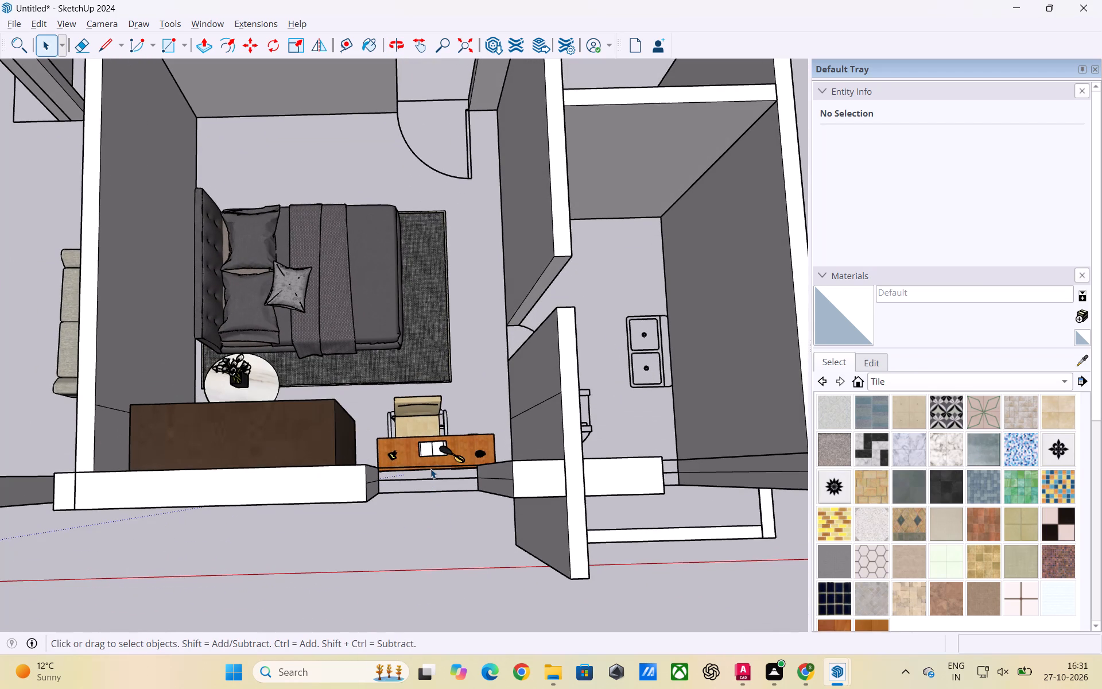
key(m)
click(429, 469)
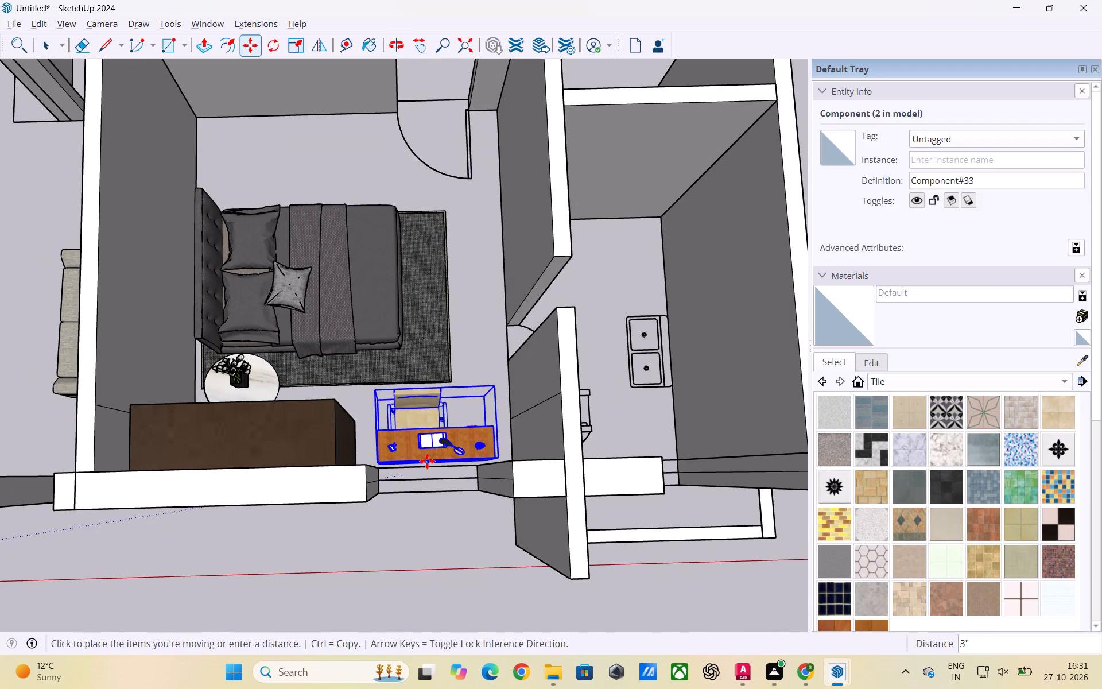
scroll(426, 462, down, 1)
scroll(430, 462, up, 3)
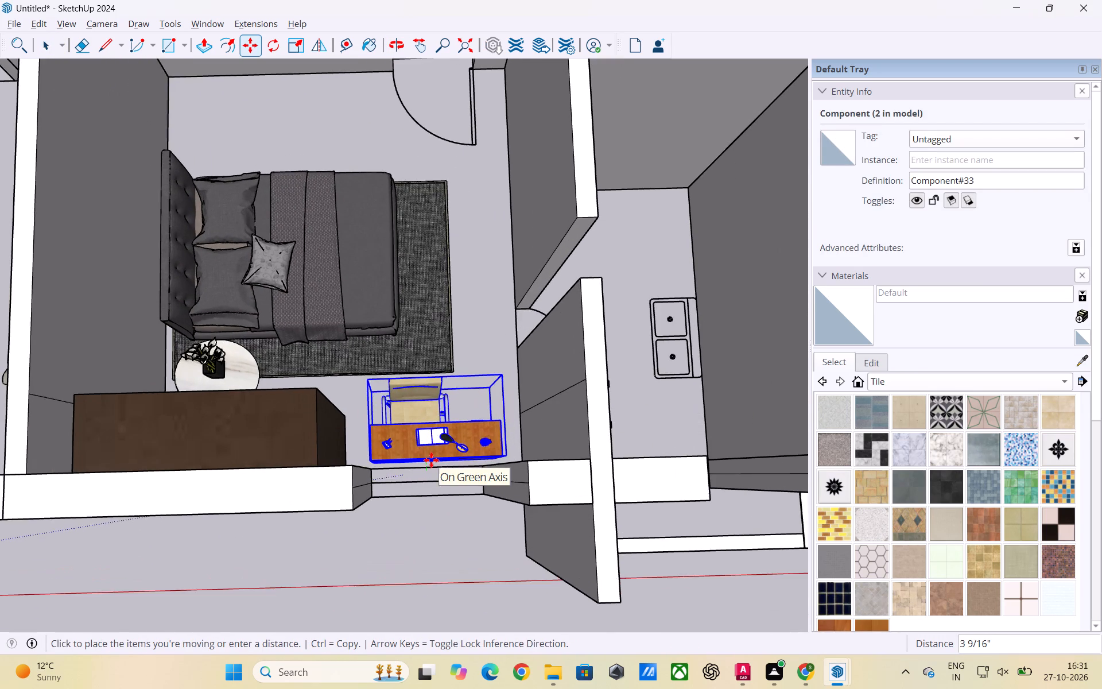
scroll(431, 460, up, 1)
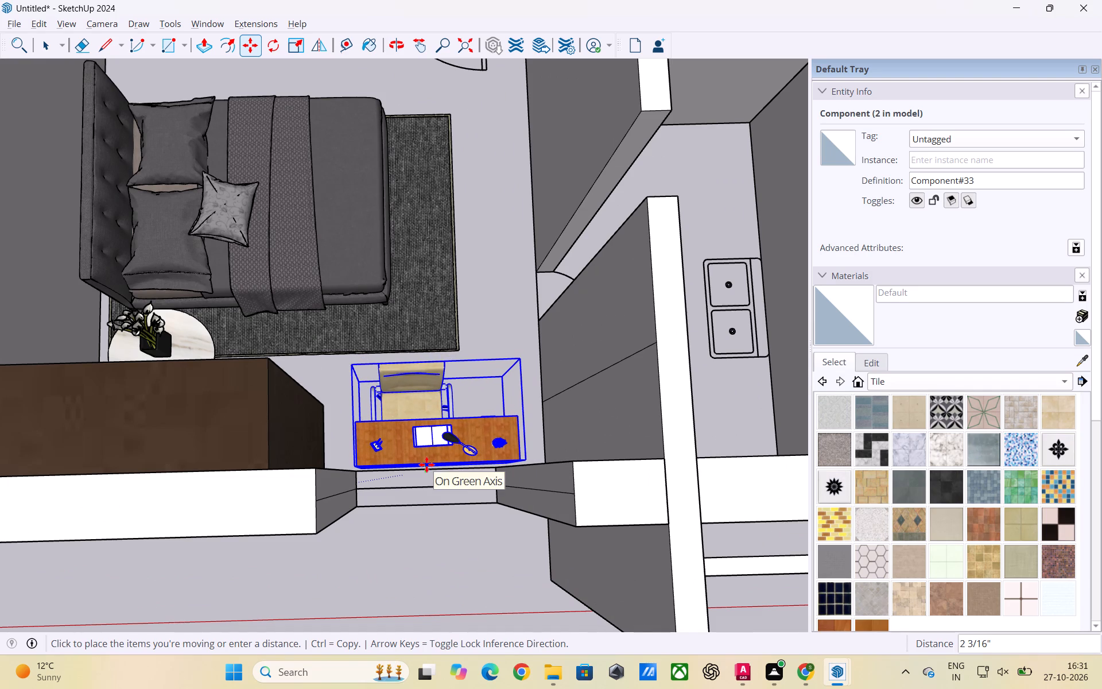
click(426, 465)
key(space)
click(412, 564)
Examine the study desk's fit in the middle bedroom's window opening from above and from outside the outer wall.
scroll(410, 554, up, 2)
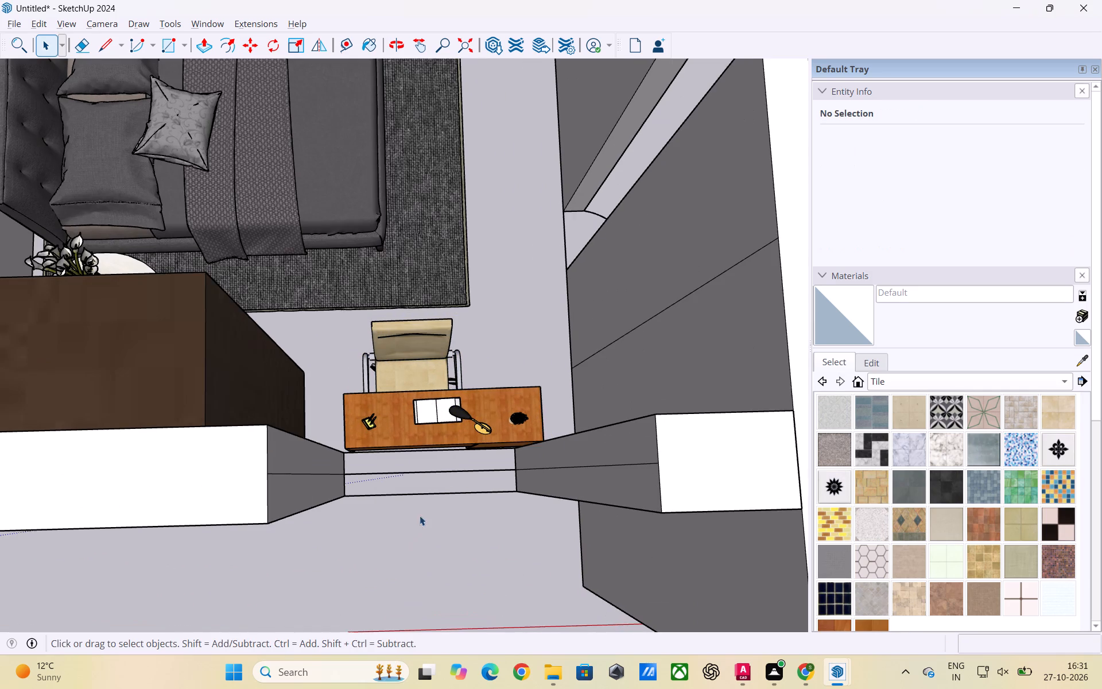
middle_drag(420, 516, 465, 452)
scroll(444, 475, up, 3)
middle_drag(485, 481, 279, 469)
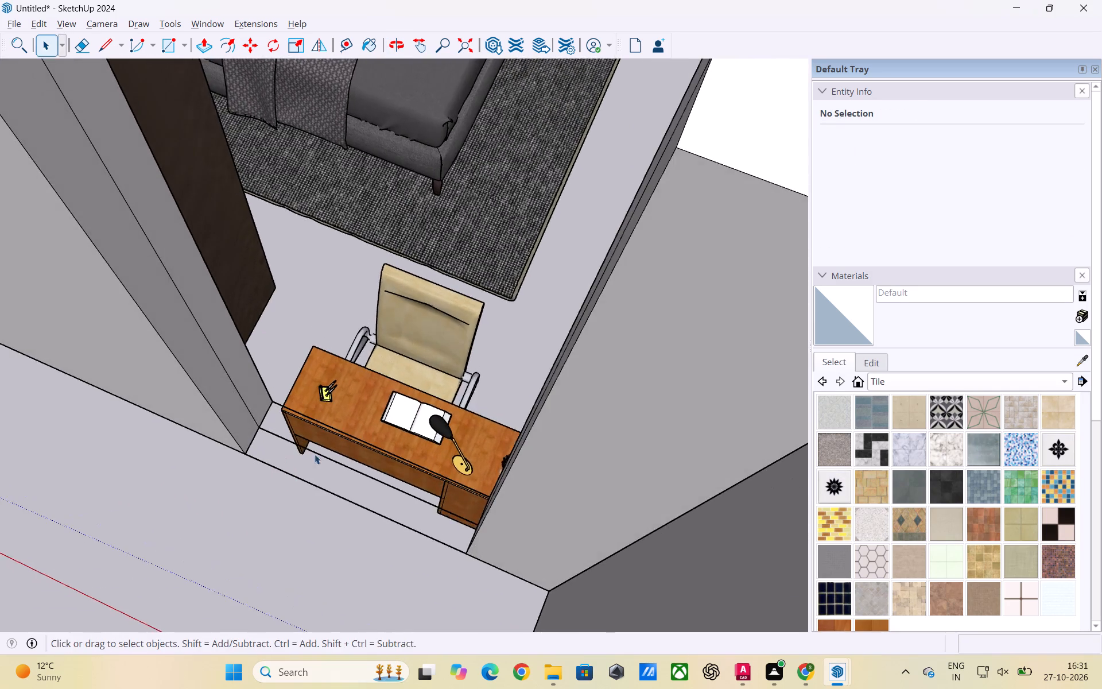
scroll(315, 454, up, 2)
middle_drag(315, 451, 456, 424)
scroll(457, 424, down, 5)
scroll(440, 470, down, 2)
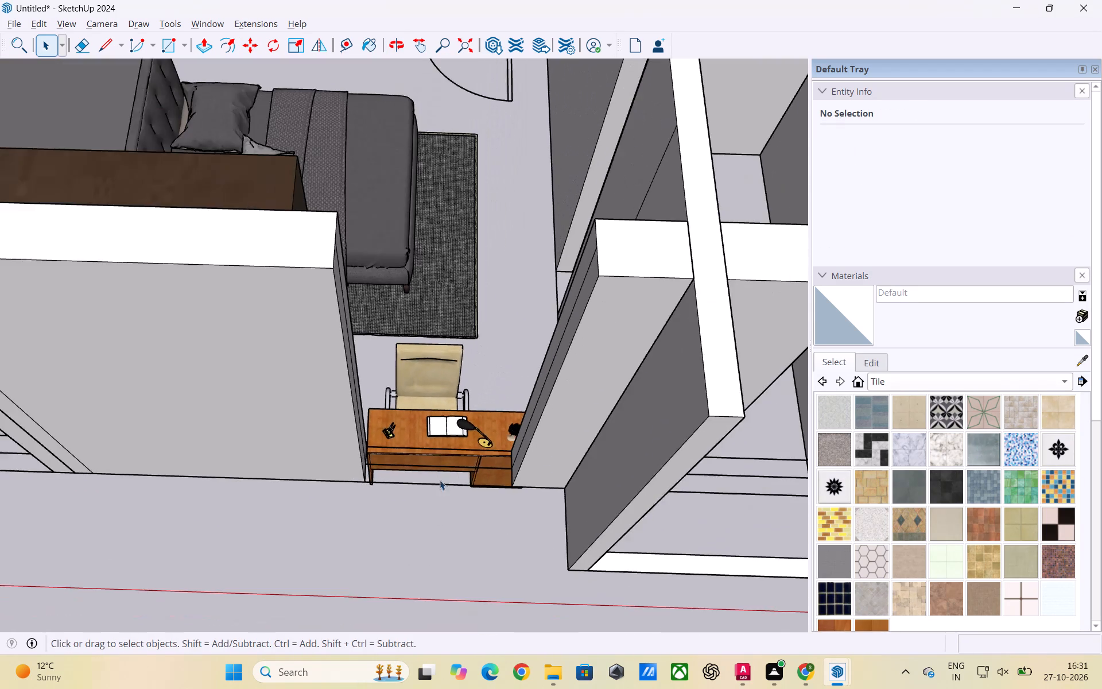
middle_drag(429, 493, 463, 426)
scroll(447, 468, up, 3)
middle_drag(451, 482, 620, 391)
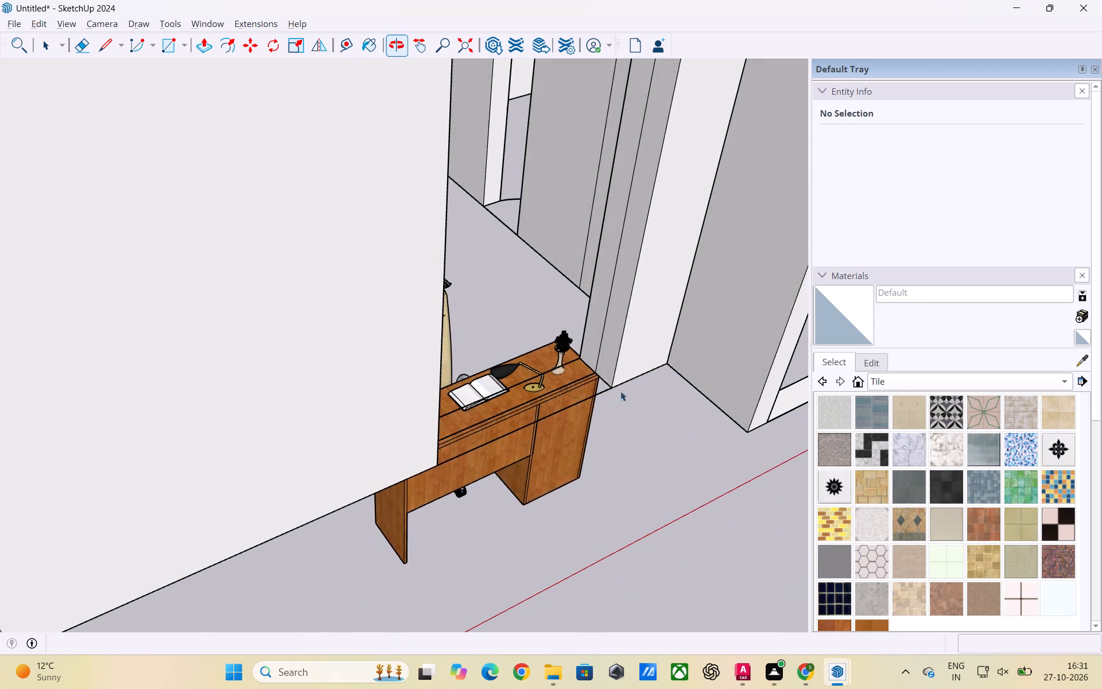
scroll(429, 499, down, 3)
middle_drag(430, 505, 608, 389)
scroll(565, 412, down, 3)
middle_drag(554, 493, 509, 374)
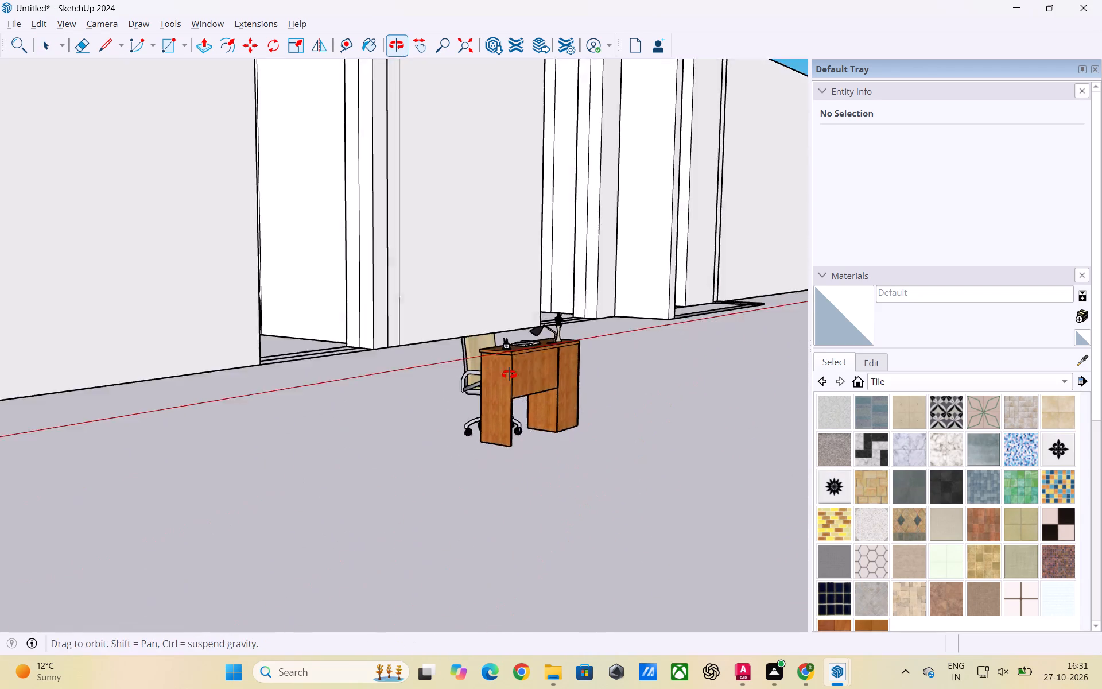
middle_drag(509, 374, 524, 346)
scroll(530, 375, down, 3)
middle_drag(519, 412, 439, 591)
scroll(490, 469, down, 6)
middle_drag(452, 516, 443, 602)
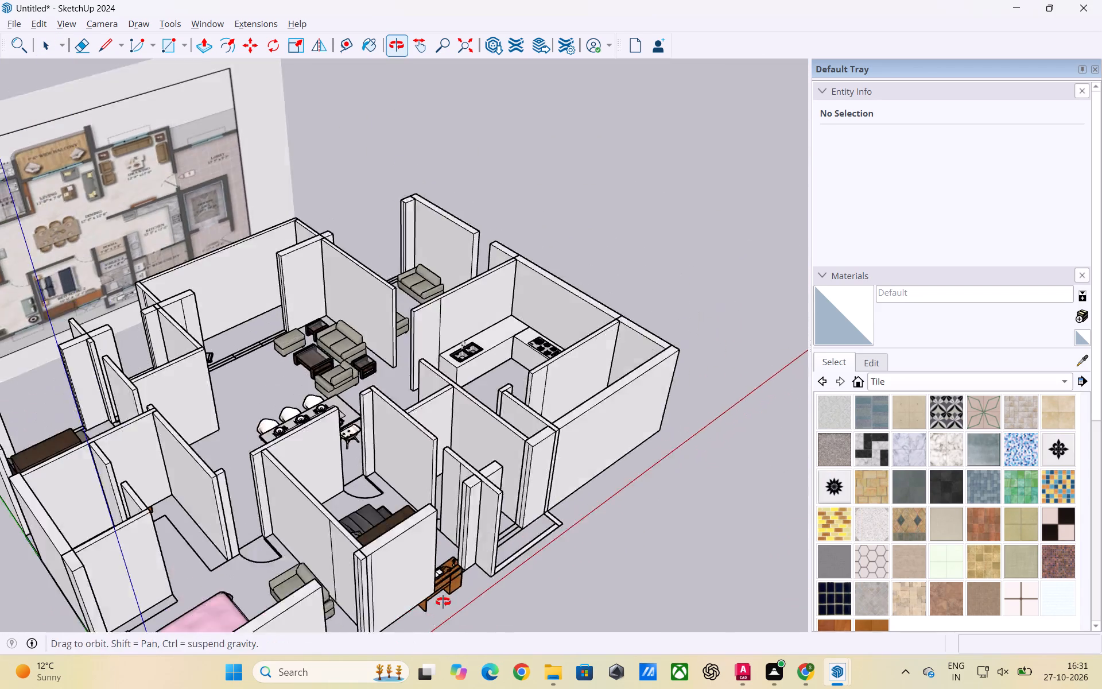
middle_drag(443, 602, 398, 632)
scroll(435, 446, down, 5)
middle_drag(399, 544, 410, 626)
Move the study desk and chair set about 15' 5/16" out of the middle bedroom, onto open ground outside the house.
scroll(429, 537, up, 4)
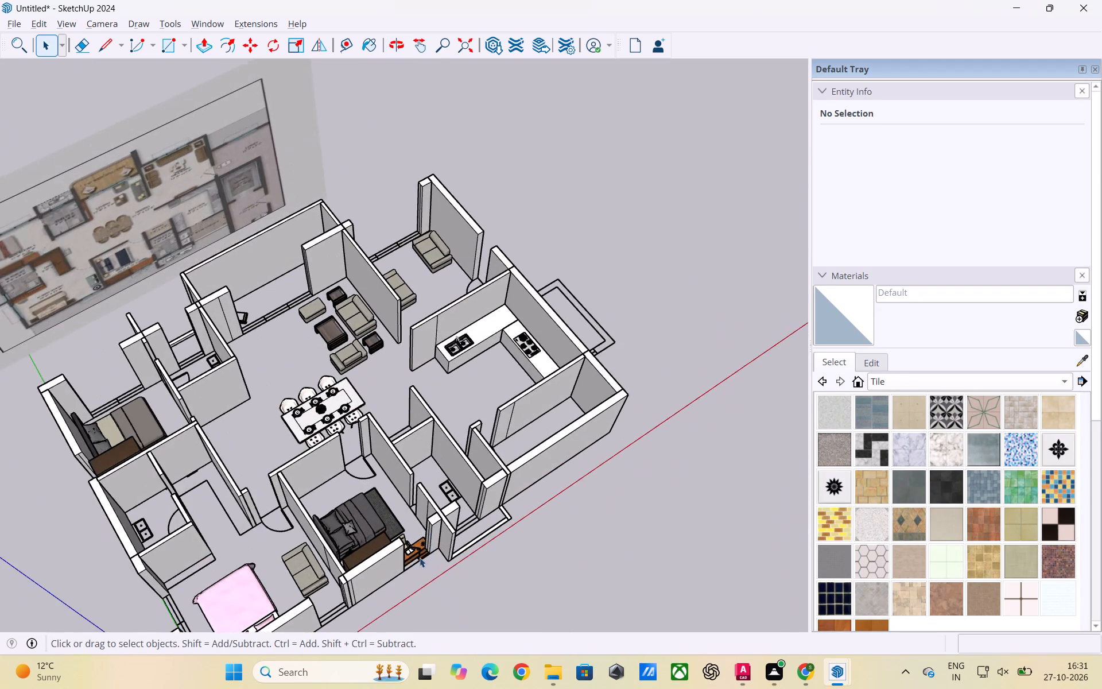
scroll(420, 558, up, 4)
click(416, 547)
key(m)
click(409, 549)
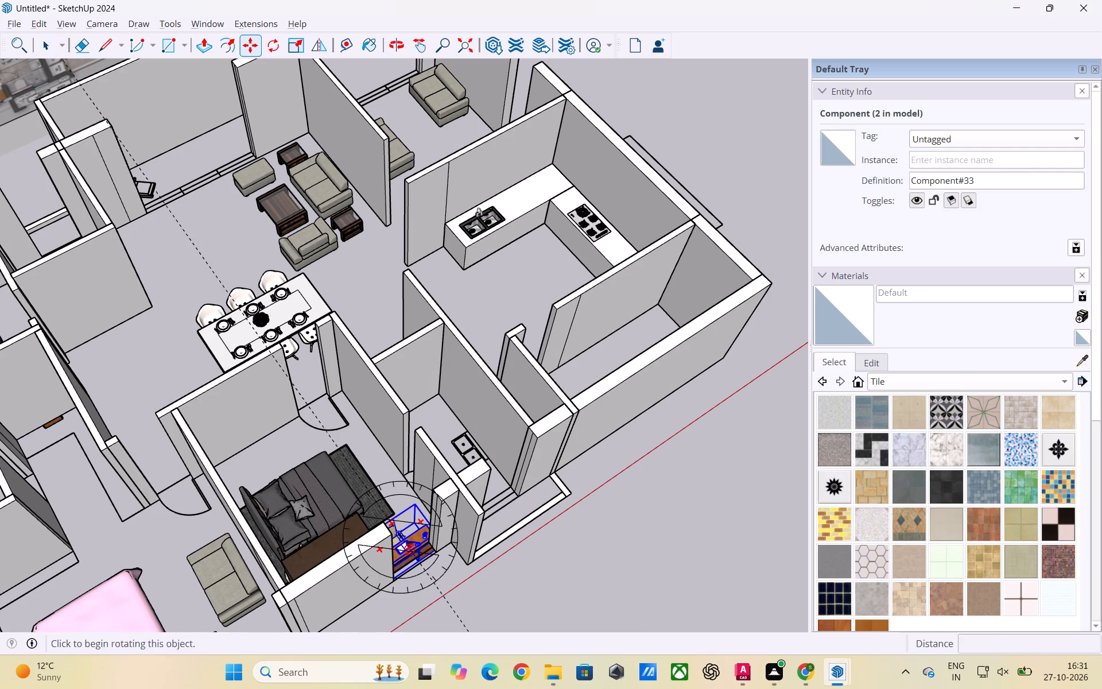
key(m)
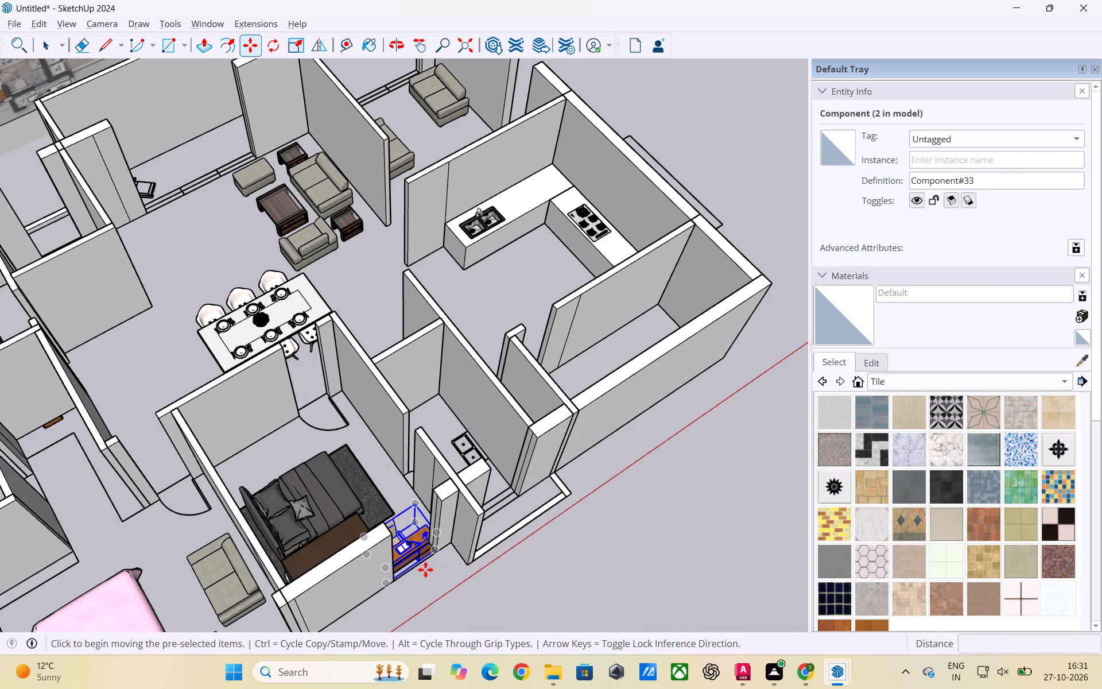
click(412, 539)
click(656, 539)
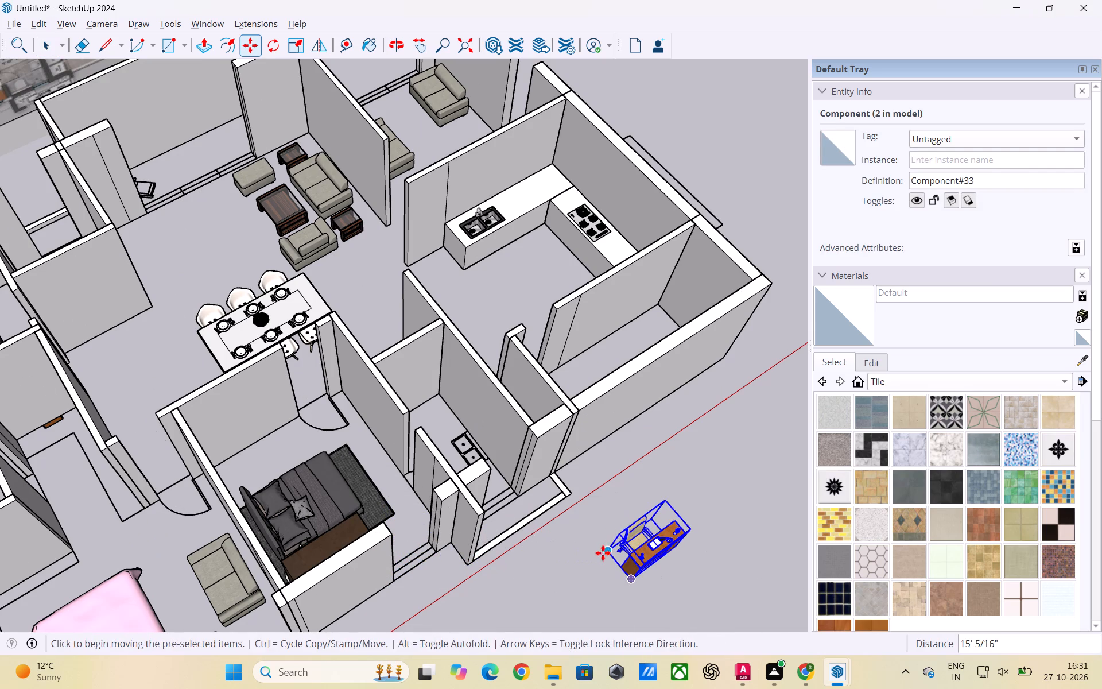
key(space)
click(551, 562)
Examine the middle bedroom's window side and the whole house from below, outside and above.
scroll(560, 540, down, 2)
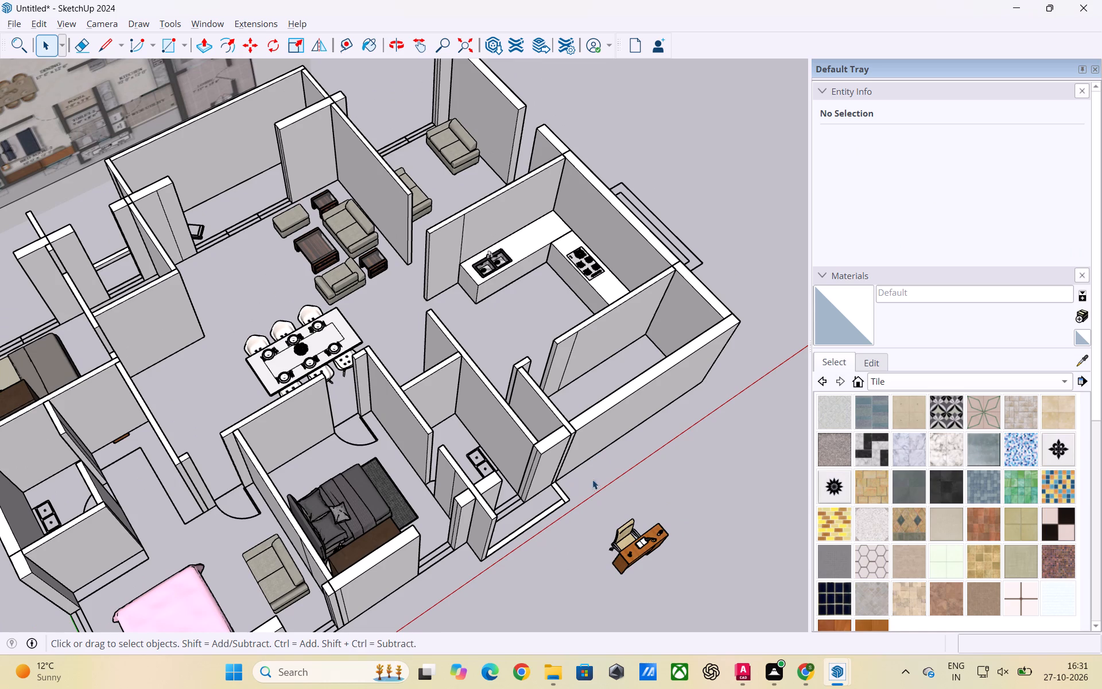
scroll(462, 530, up, 2)
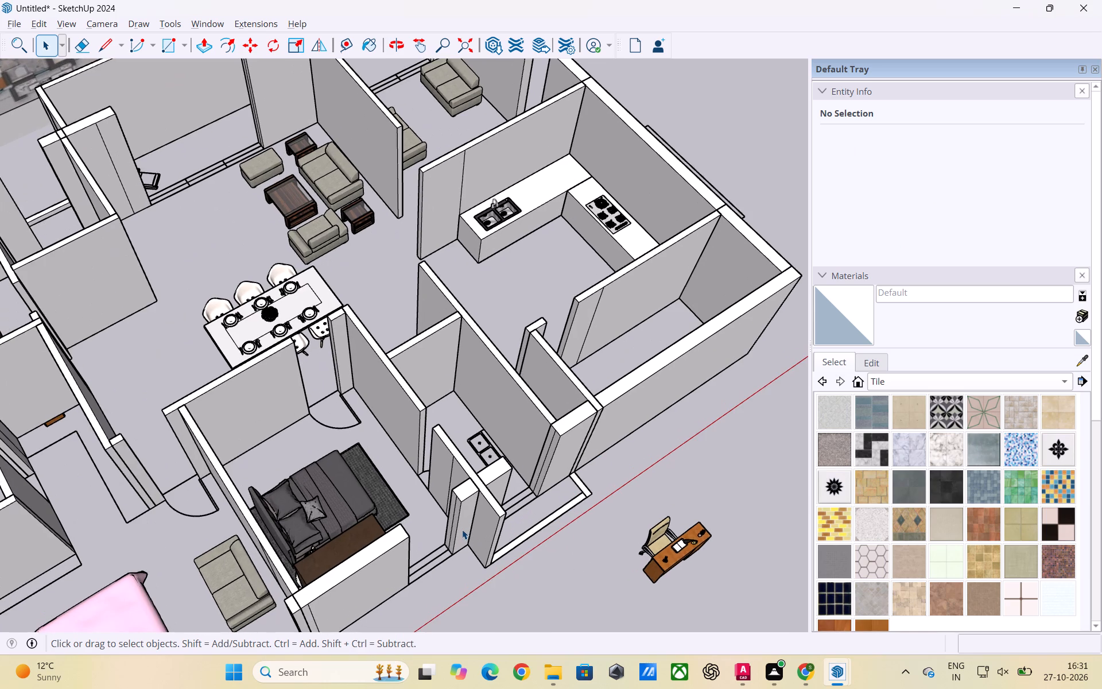
scroll(462, 529, up, 1)
scroll(428, 510, down, 1)
middle_drag(432, 510, 155, 504)
scroll(228, 469, up, 2)
middle_drag(151, 513, 389, 359)
scroll(358, 472, down, 8)
middle_drag(294, 527, 426, 193)
scroll(437, 297, up, 2)
middle_drag(515, 300, 325, 297)
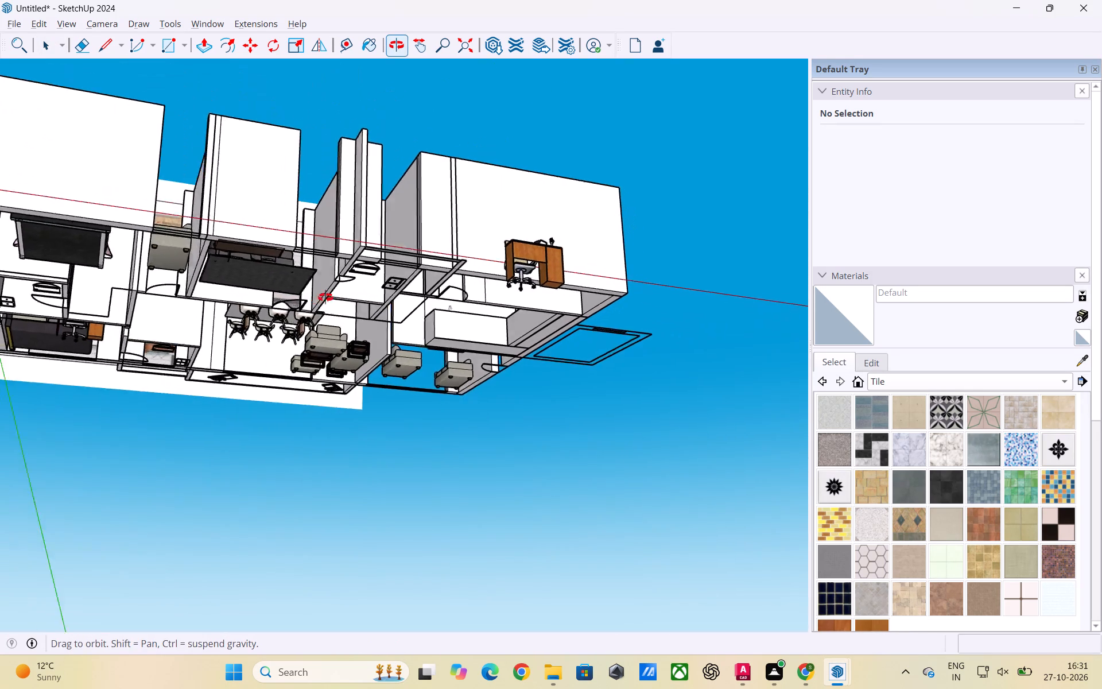
middle_drag(325, 297, 300, 311)
scroll(445, 219, down, 7)
middle_drag(403, 229, 413, 468)
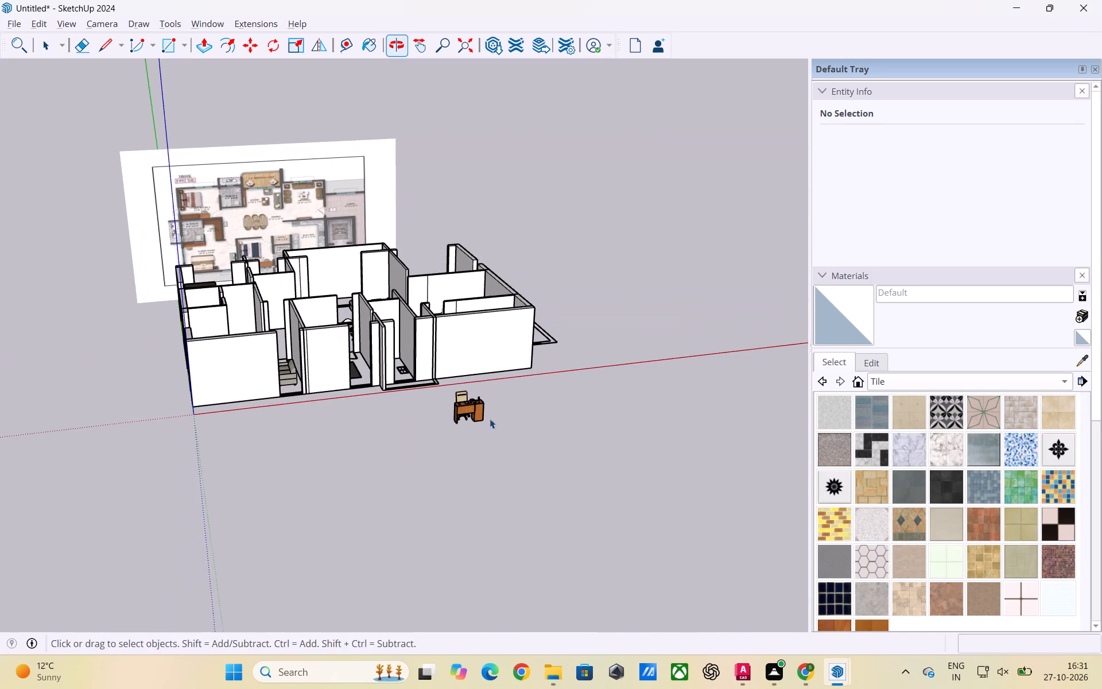
scroll(440, 377, up, 2)
middle_drag(437, 381, 437, 498)
scroll(514, 484, up, 2)
scroll(284, 351, down, 3)
middle_drag(432, 334, 432, 357)
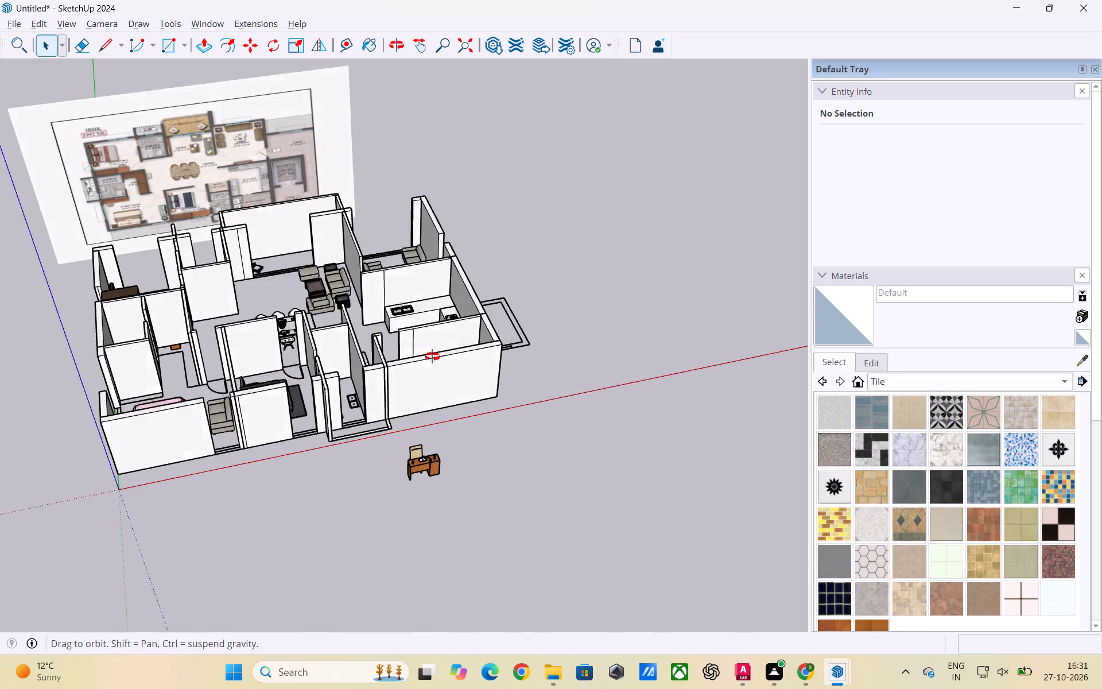
middle_drag(432, 357, 354, 479)
scroll(371, 436, up, 2)
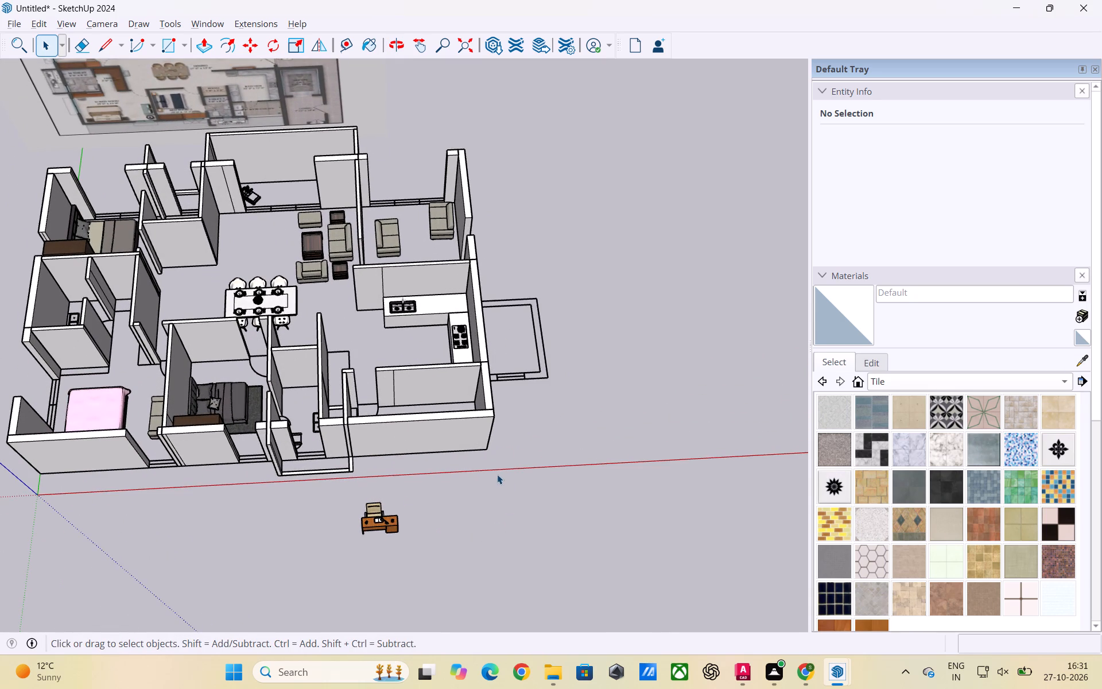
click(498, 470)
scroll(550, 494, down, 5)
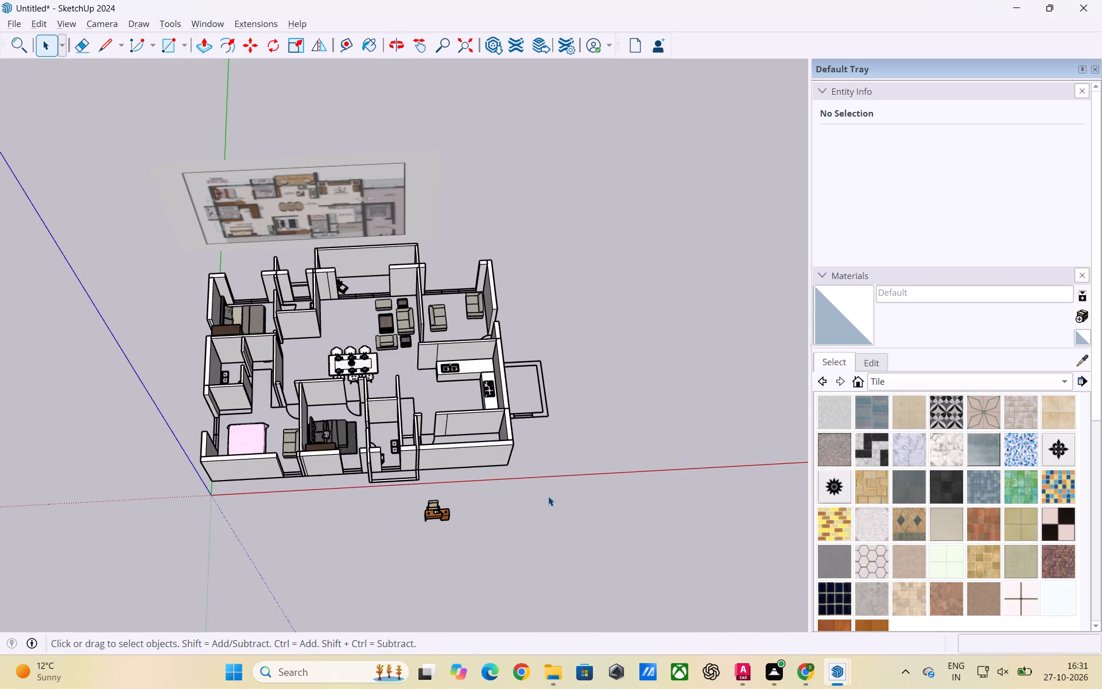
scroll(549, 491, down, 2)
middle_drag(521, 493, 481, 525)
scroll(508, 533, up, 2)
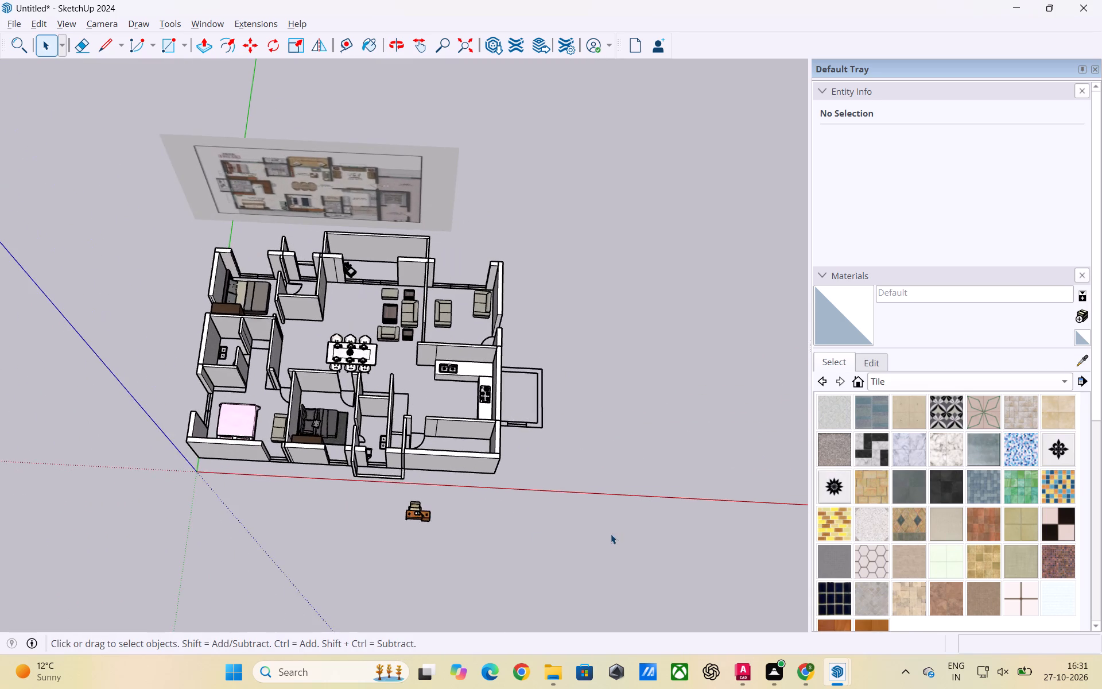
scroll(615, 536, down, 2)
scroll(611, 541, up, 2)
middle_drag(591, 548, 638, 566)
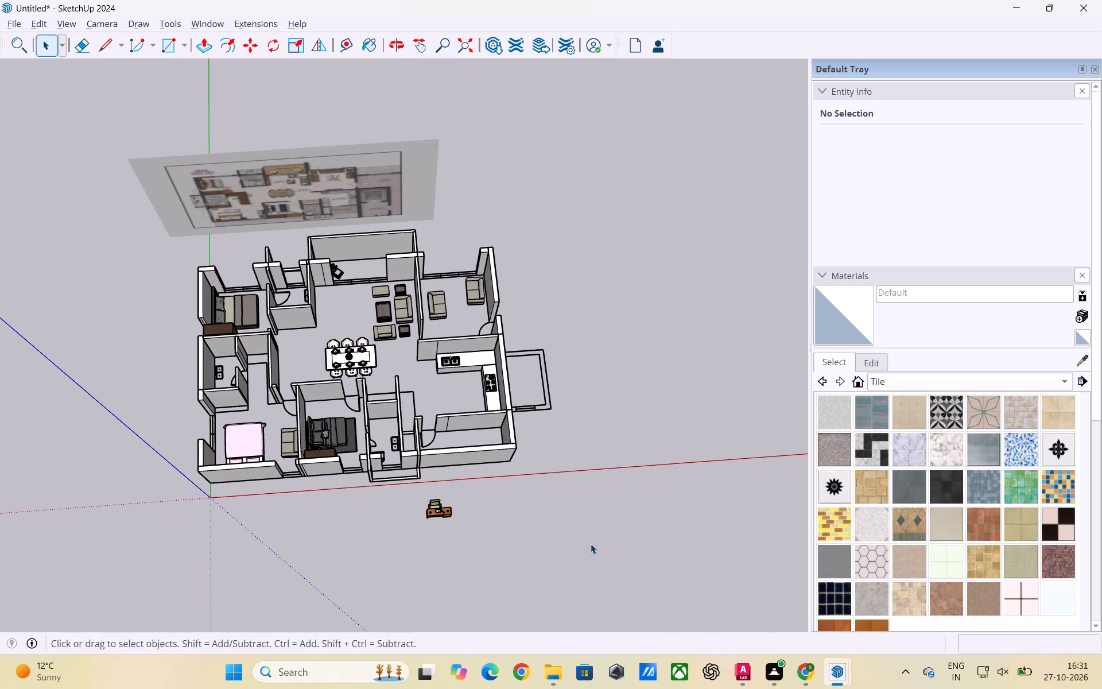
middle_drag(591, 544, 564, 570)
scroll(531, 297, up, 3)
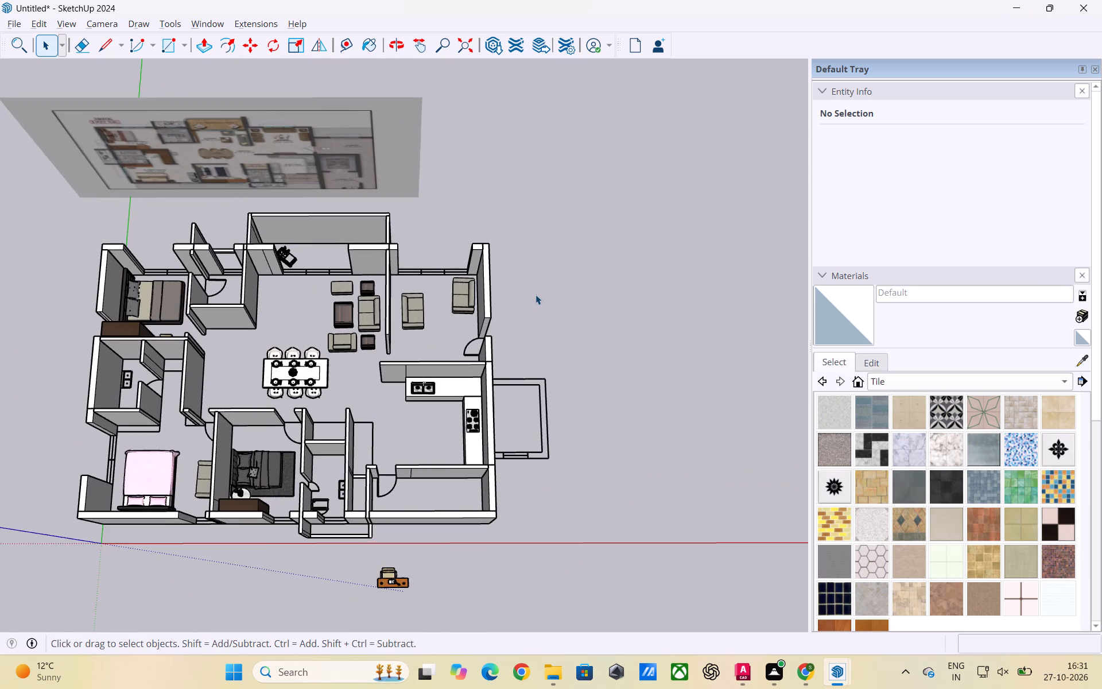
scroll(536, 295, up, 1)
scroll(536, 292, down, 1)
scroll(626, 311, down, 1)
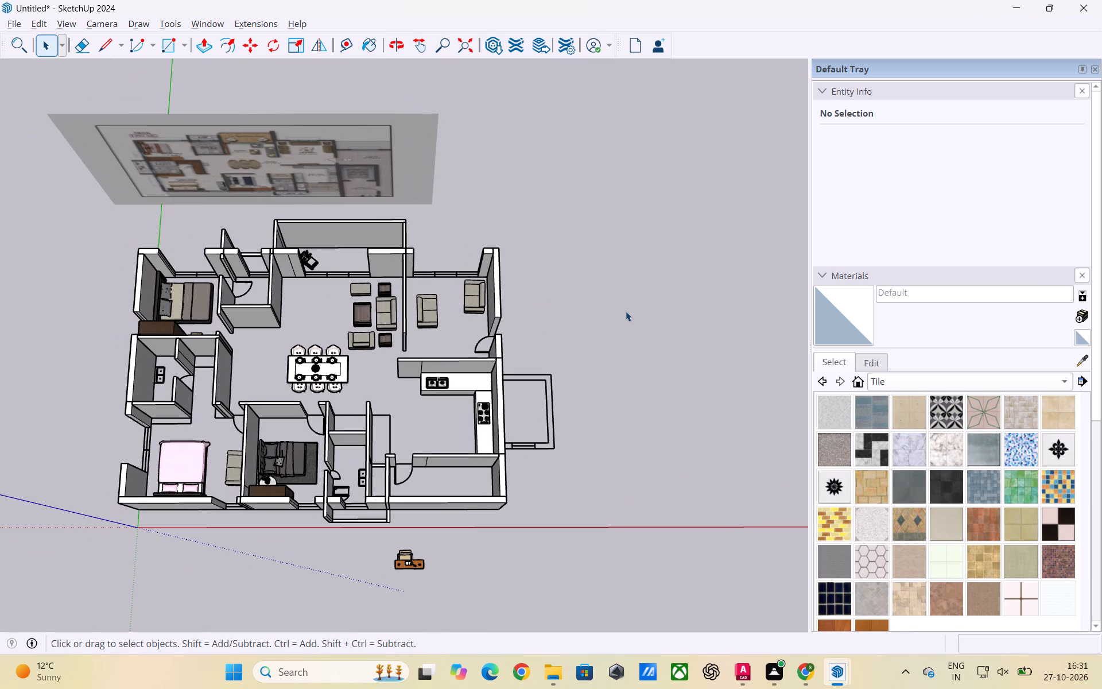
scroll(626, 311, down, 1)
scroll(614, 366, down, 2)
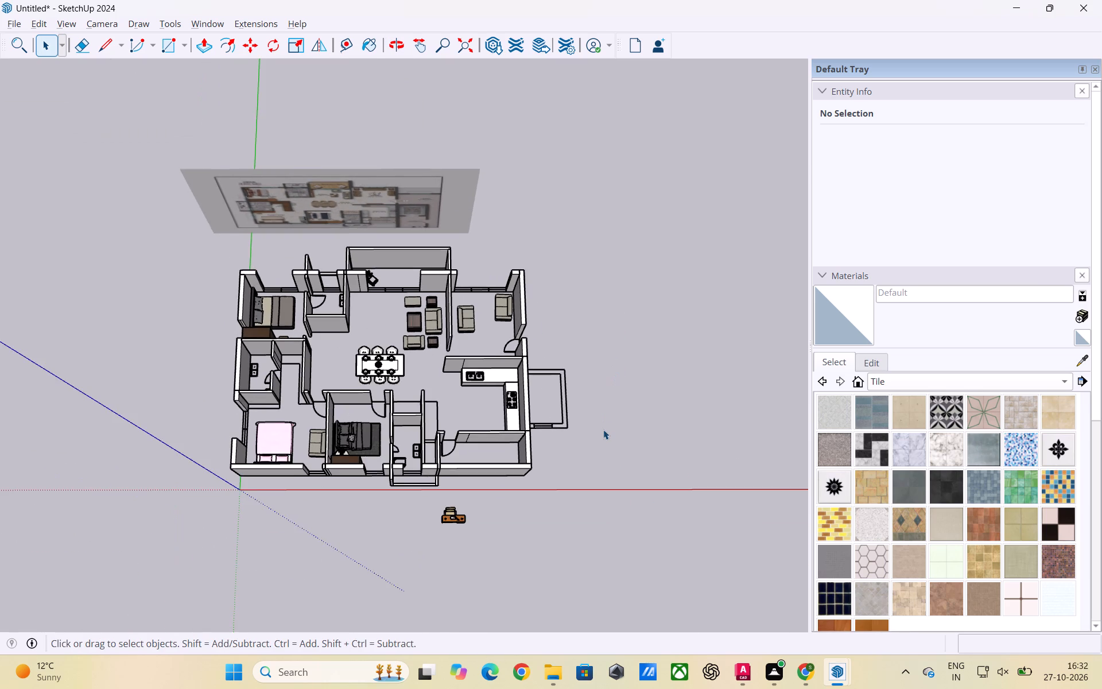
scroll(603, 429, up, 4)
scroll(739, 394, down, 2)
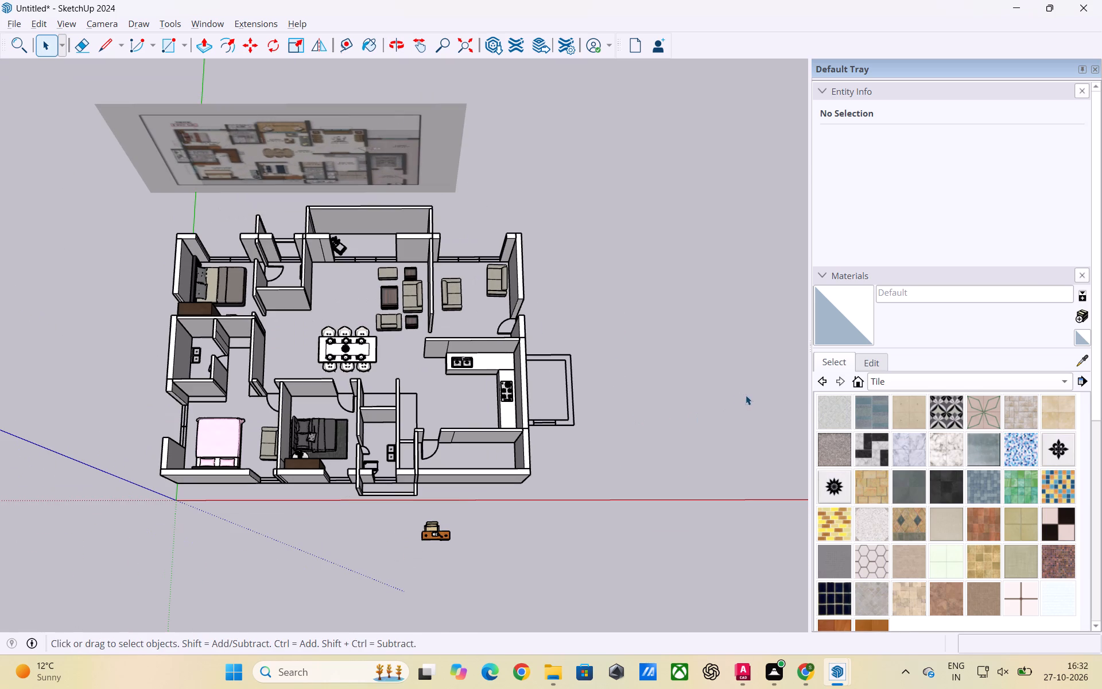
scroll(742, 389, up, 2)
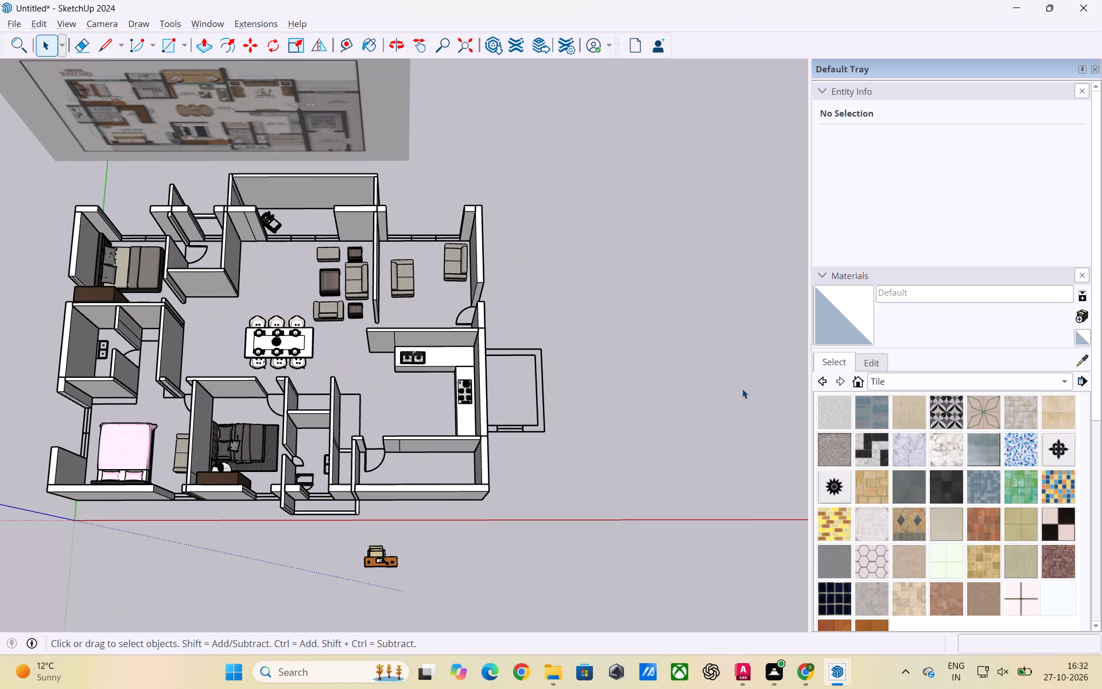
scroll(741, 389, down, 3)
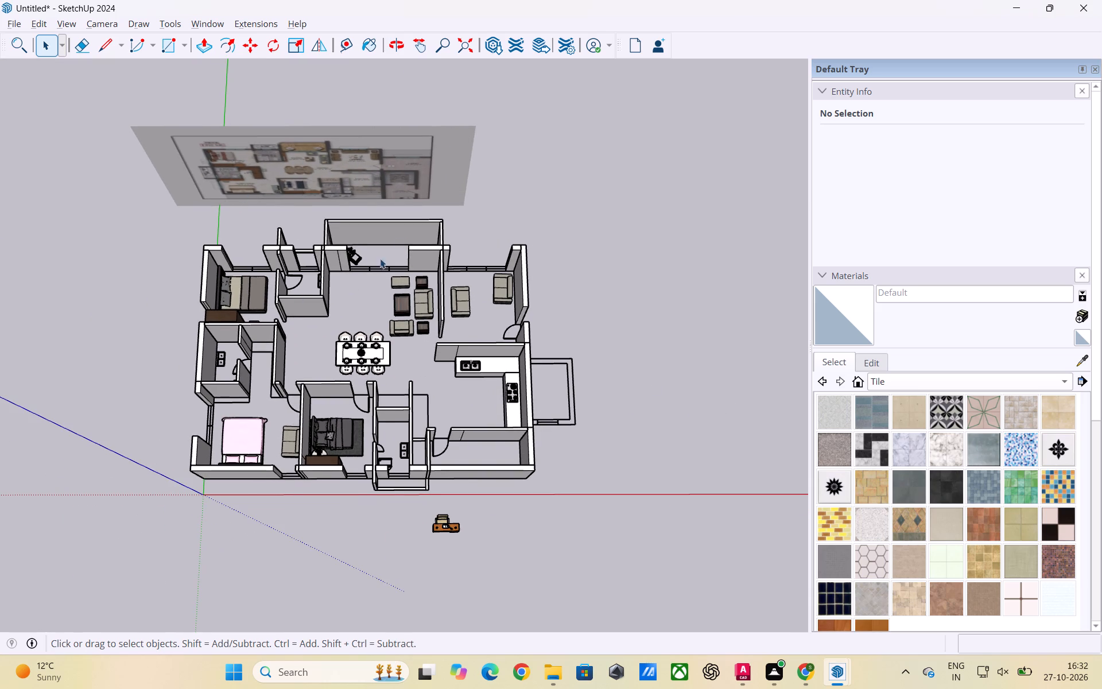
Examine the furnished rooms and rear balcony from above, alongside the reference floor plan image.
scroll(399, 231, up, 4)
middle_drag(354, 228, 371, 309)
scroll(352, 282, up, 2)
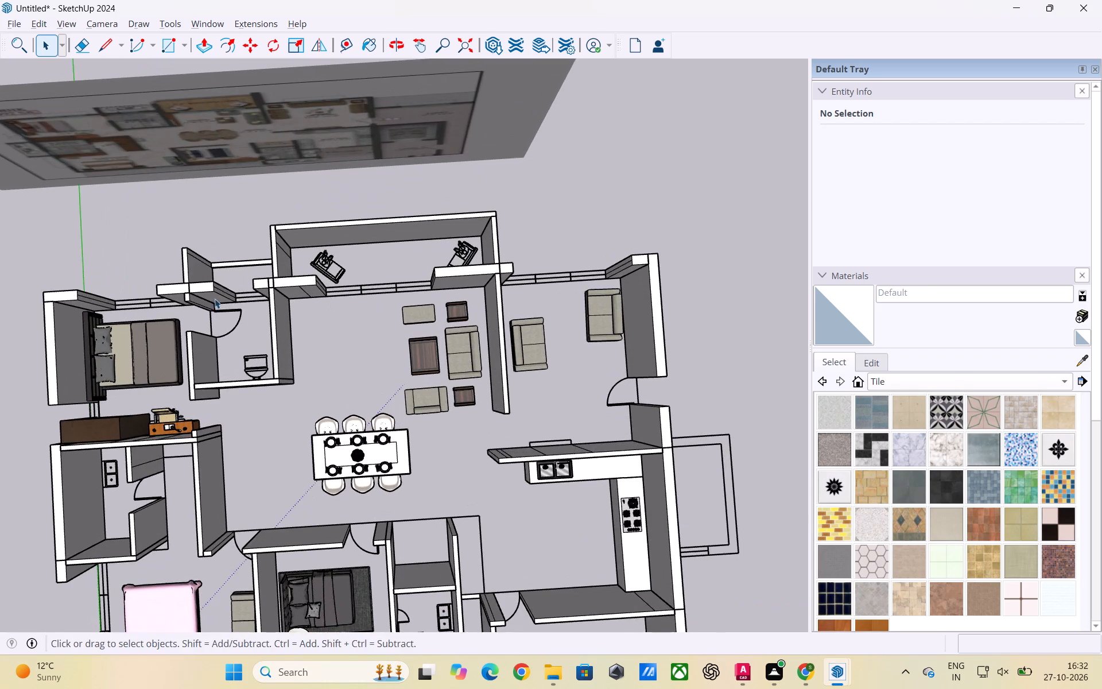
middle_drag(215, 292, 184, 229)
scroll(277, 304, up, 2)
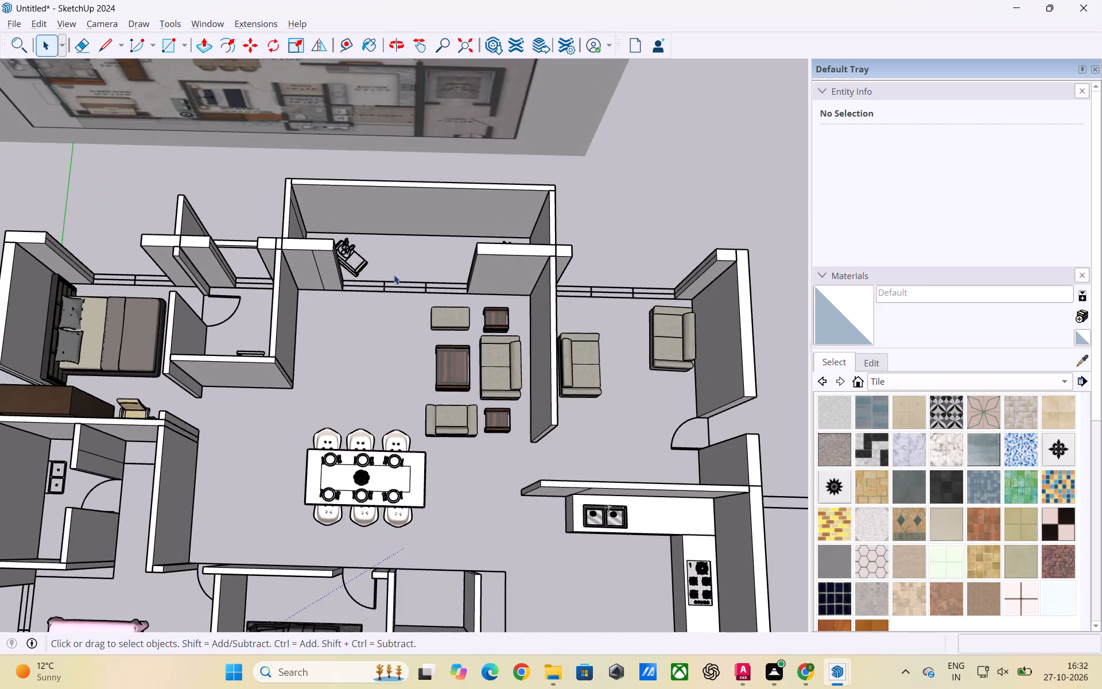
scroll(405, 272, down, 4)
middle_drag(430, 378, 432, 276)
scroll(434, 324, down, 2)
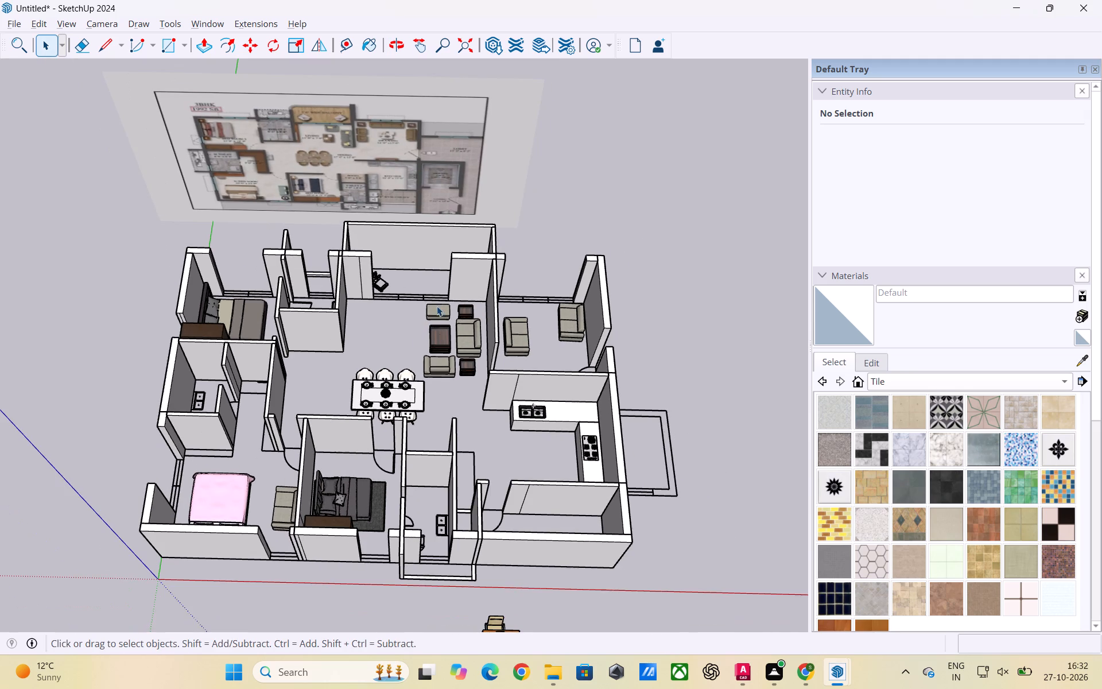
scroll(422, 346, down, 1)
scroll(420, 473, down, 2)
middle_drag(405, 562, 418, 459)
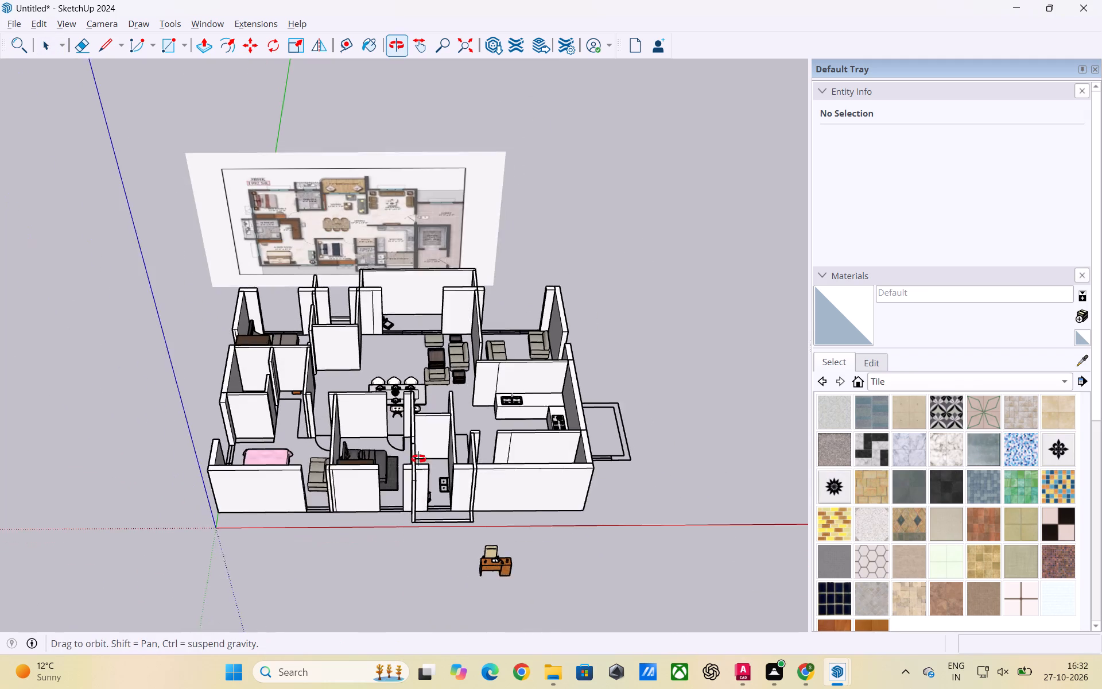
Examine the whole house from outside and from directly below, checking the open underside of the rooms.
middle_drag(418, 459, 423, 451)
scroll(452, 530, down, 1)
middle_drag(430, 548, 495, 404)
scroll(441, 462, down, 4)
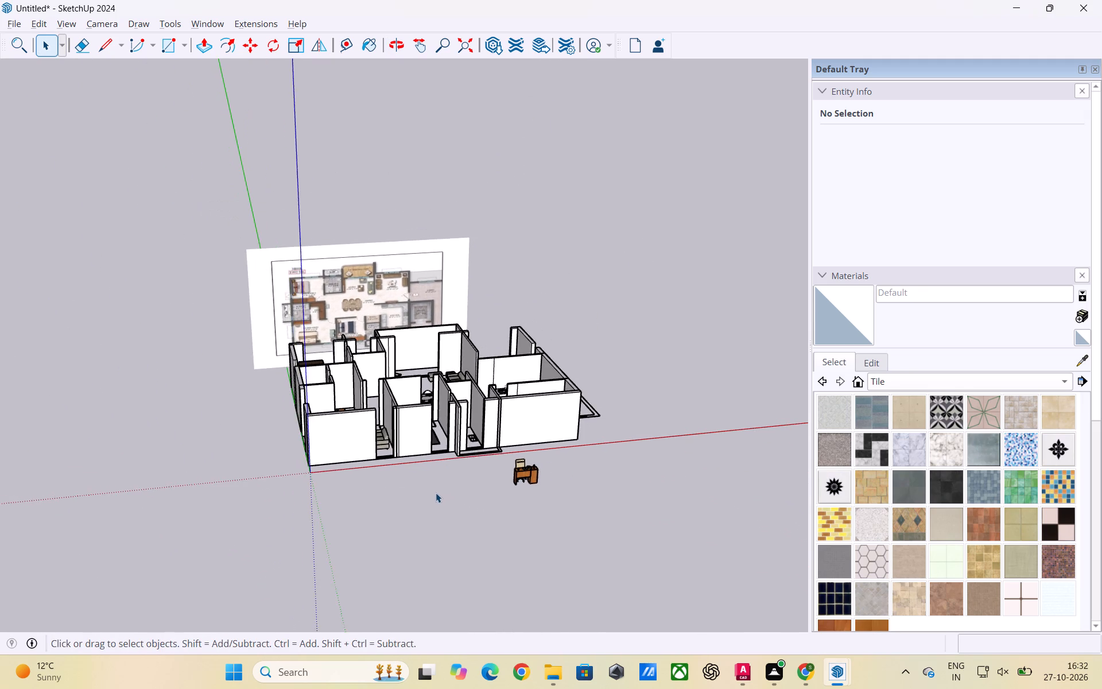
scroll(436, 493, down, 3)
middle_drag(425, 504, 477, 295)
middle_drag(521, 405, 407, 374)
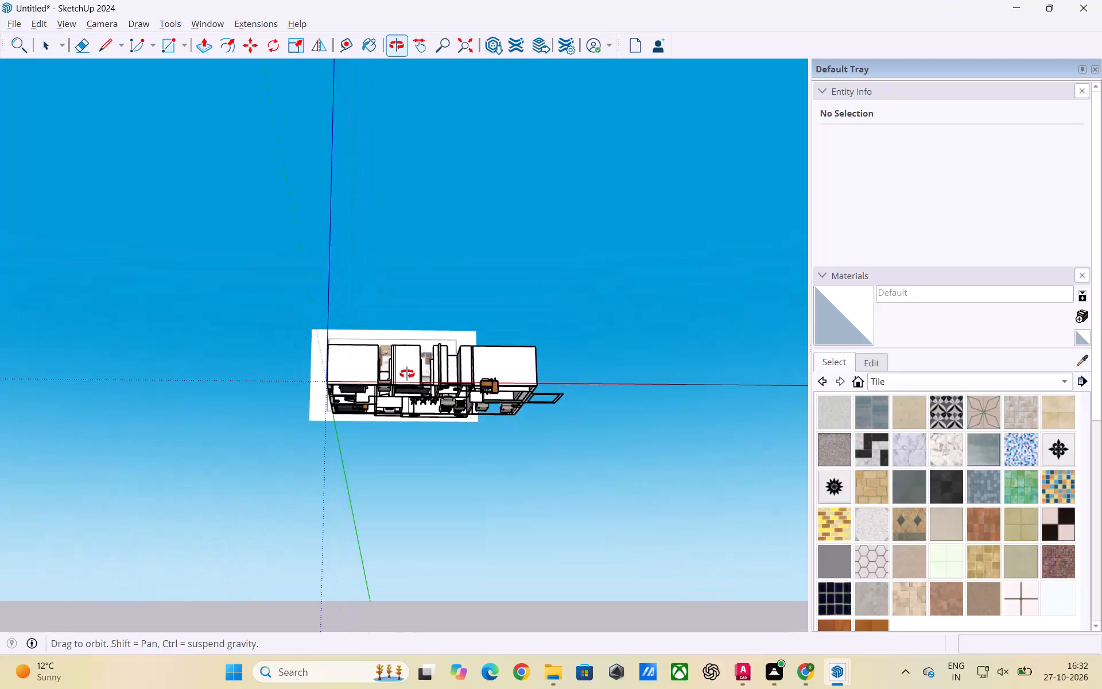
middle_drag(407, 374, 406, 373)
scroll(441, 406, up, 3)
middle_drag(439, 430, 475, 227)
middle_drag(544, 314, 483, 292)
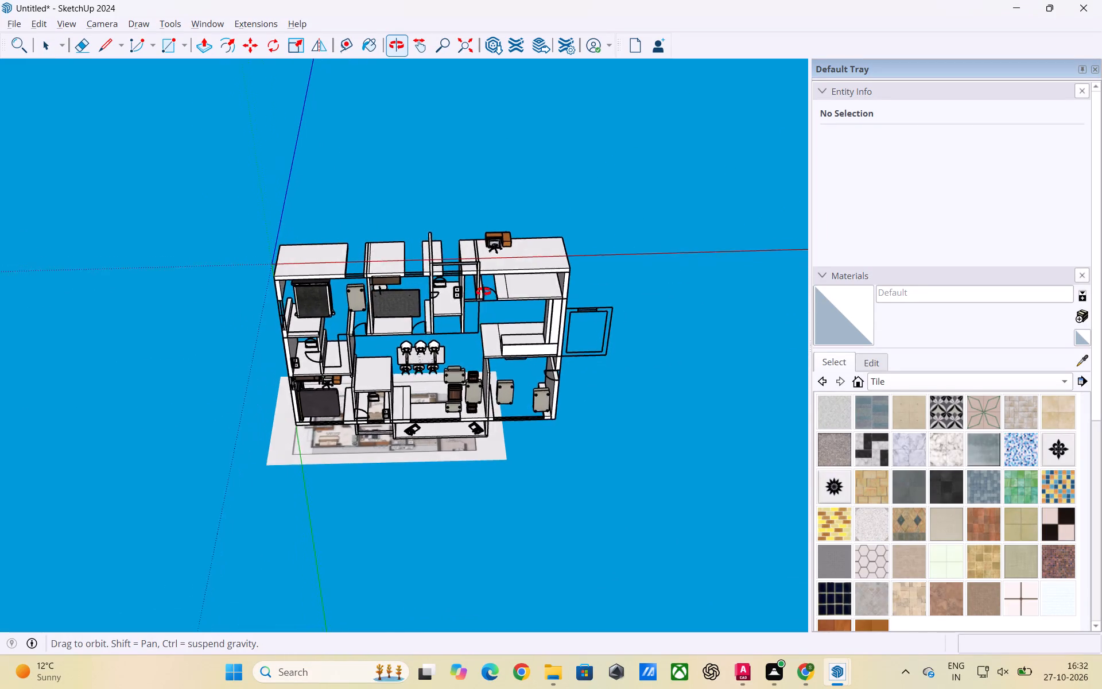
middle_drag(483, 292, 465, 286)
scroll(621, 408, down, 1)
middle_drag(587, 434, 608, 428)
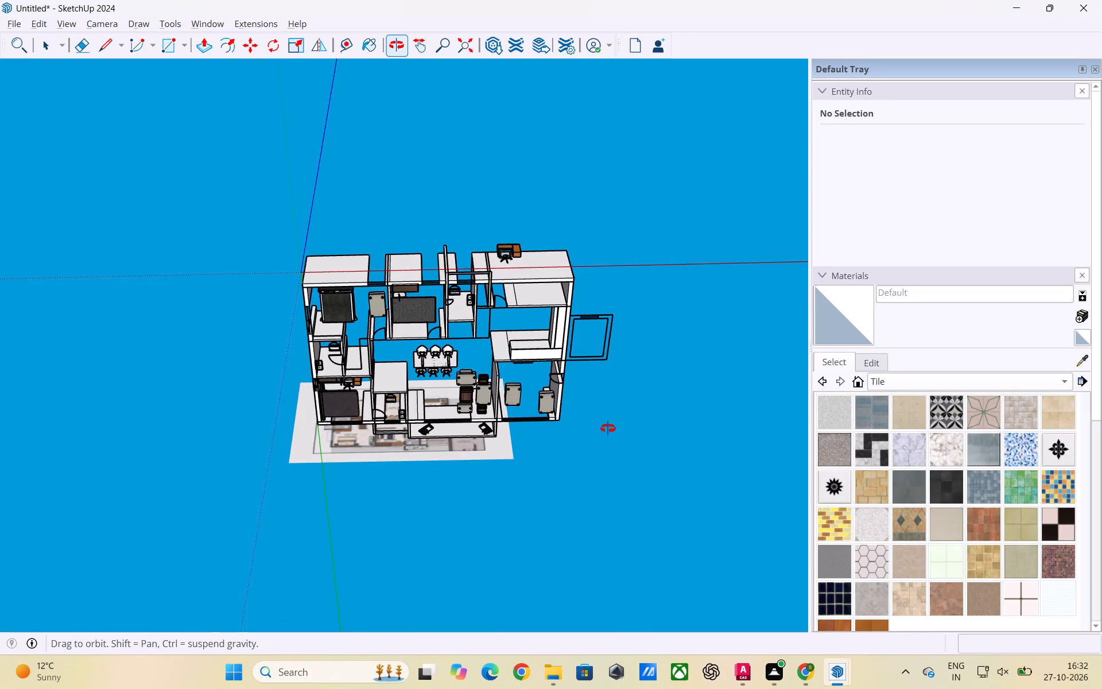
middle_drag(608, 428, 610, 427)
scroll(492, 296, up, 7)
middle_drag(488, 303, 505, 215)
scroll(416, 235, down, 3)
middle_drag(428, 313, 419, 251)
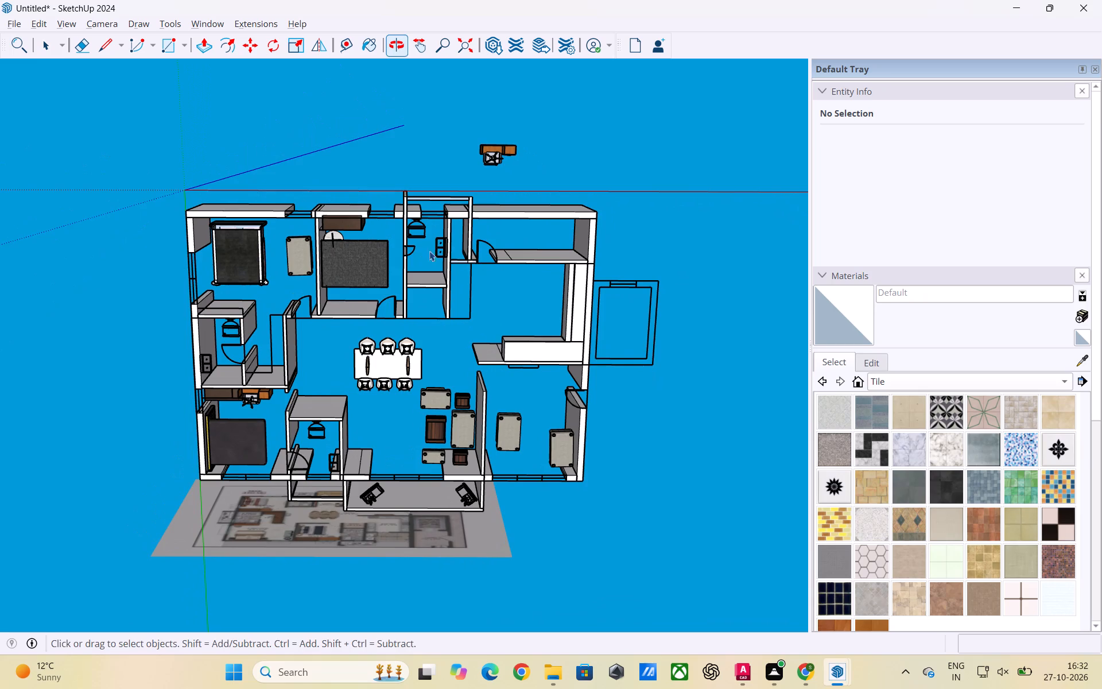
scroll(542, 278, down, 1)
middle_drag(503, 289, 497, 264)
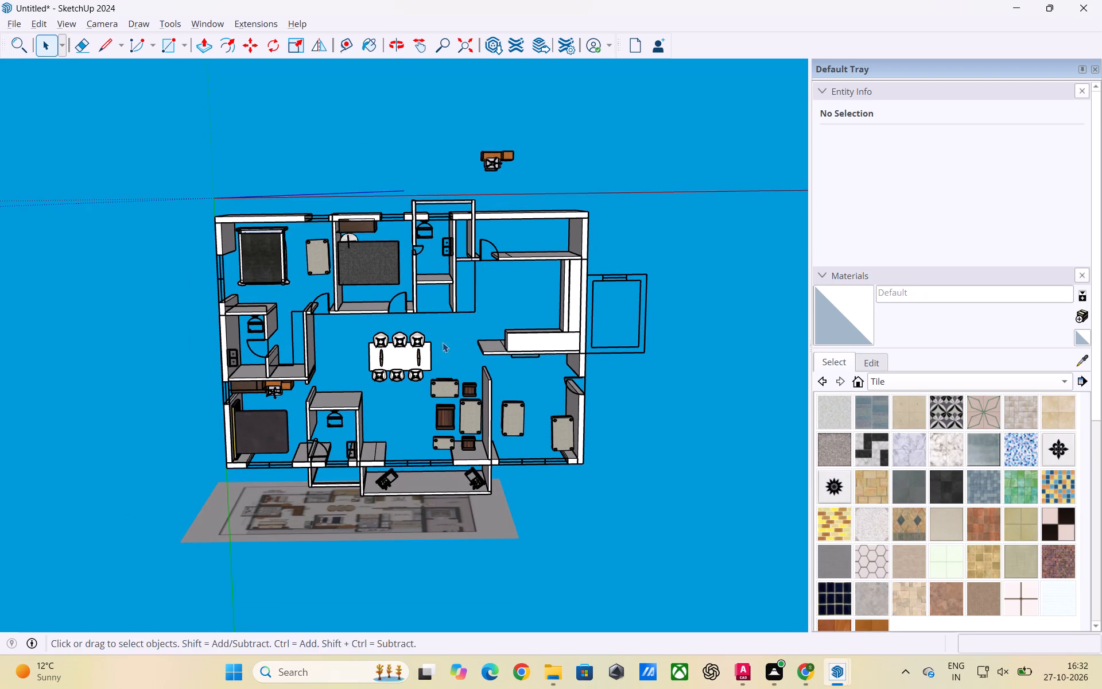
middle_drag(414, 355, 421, 328)
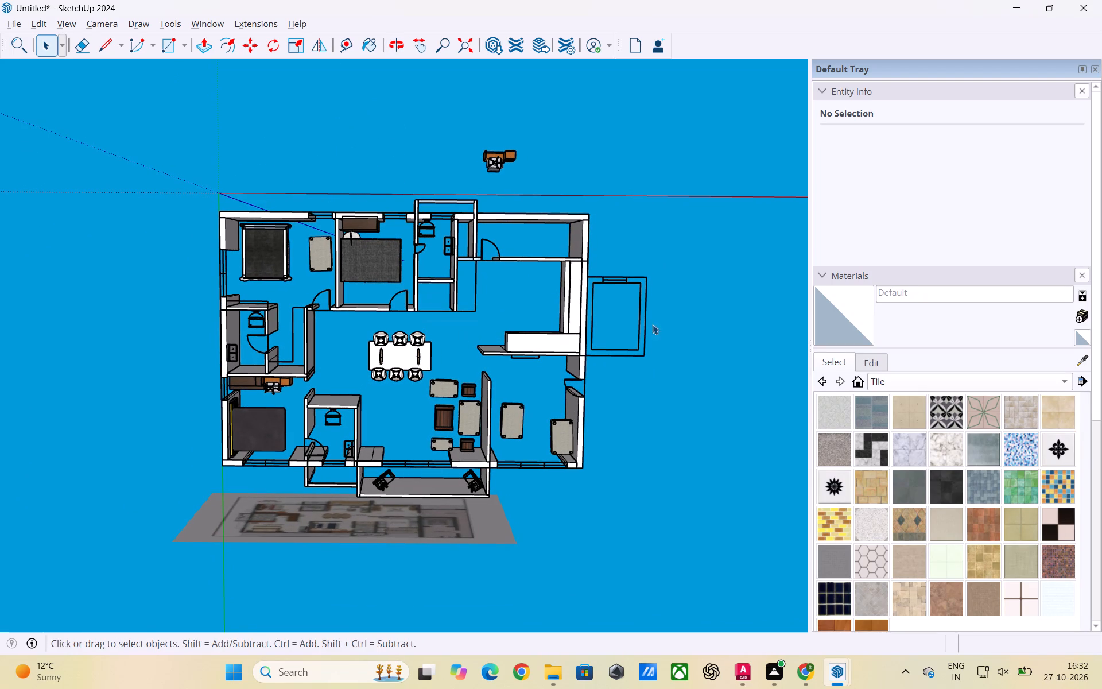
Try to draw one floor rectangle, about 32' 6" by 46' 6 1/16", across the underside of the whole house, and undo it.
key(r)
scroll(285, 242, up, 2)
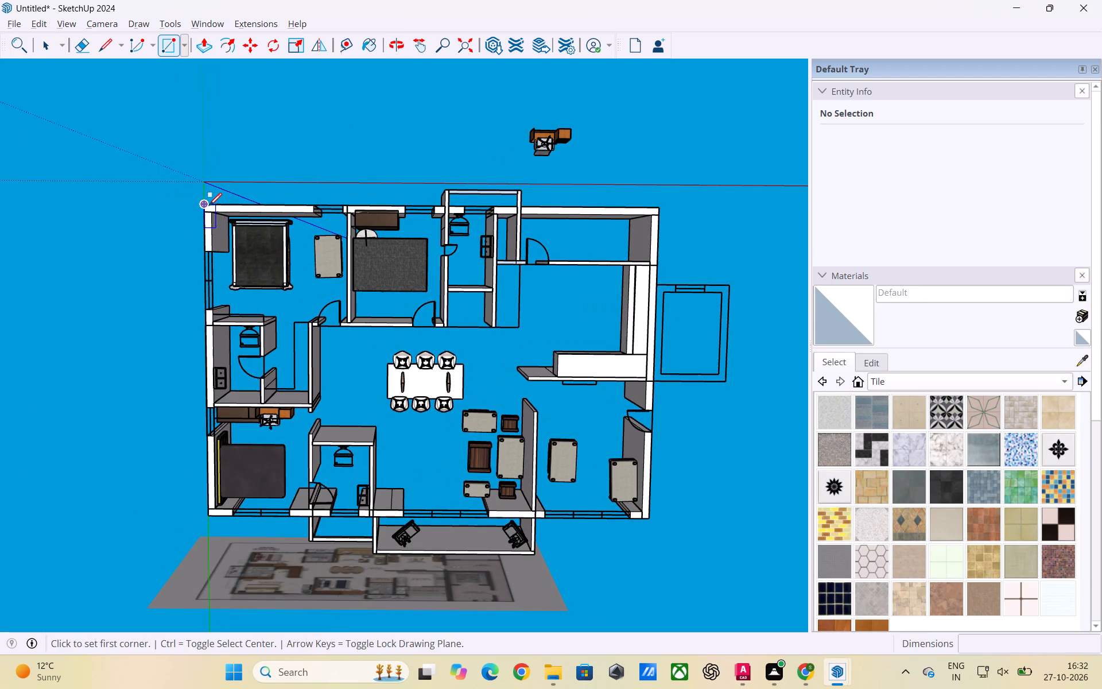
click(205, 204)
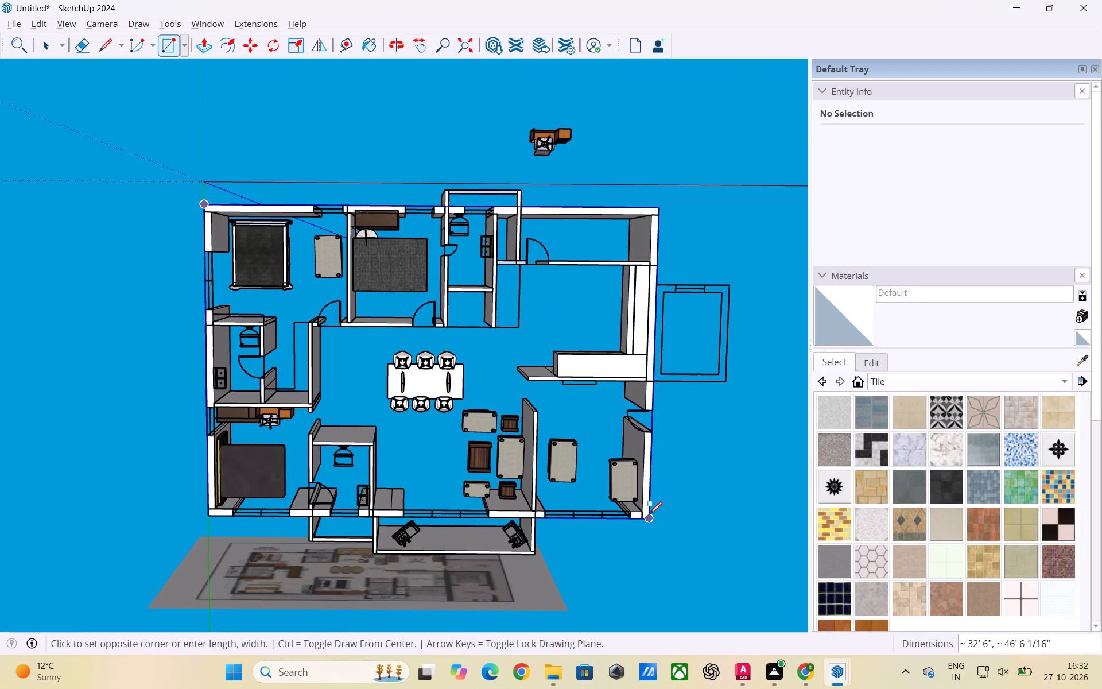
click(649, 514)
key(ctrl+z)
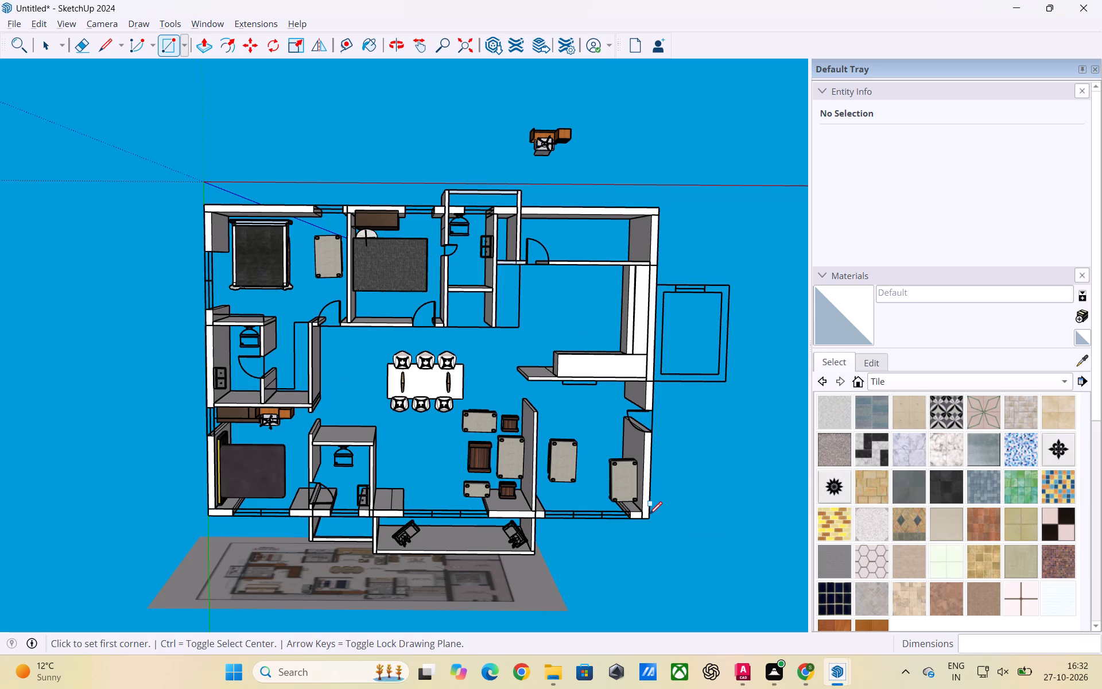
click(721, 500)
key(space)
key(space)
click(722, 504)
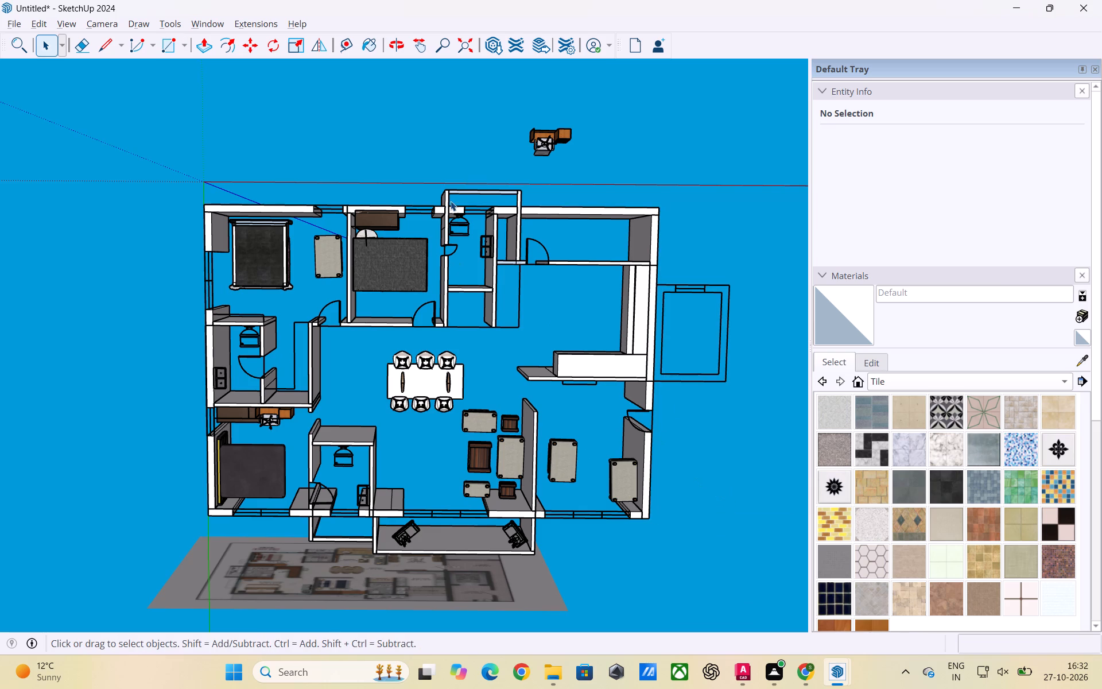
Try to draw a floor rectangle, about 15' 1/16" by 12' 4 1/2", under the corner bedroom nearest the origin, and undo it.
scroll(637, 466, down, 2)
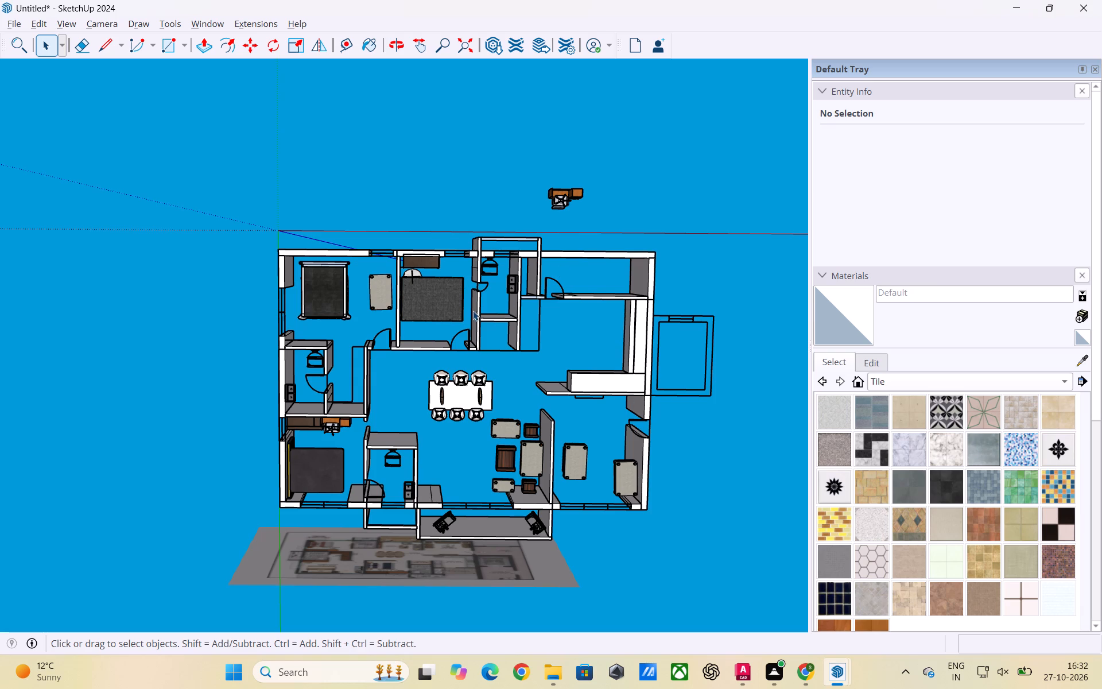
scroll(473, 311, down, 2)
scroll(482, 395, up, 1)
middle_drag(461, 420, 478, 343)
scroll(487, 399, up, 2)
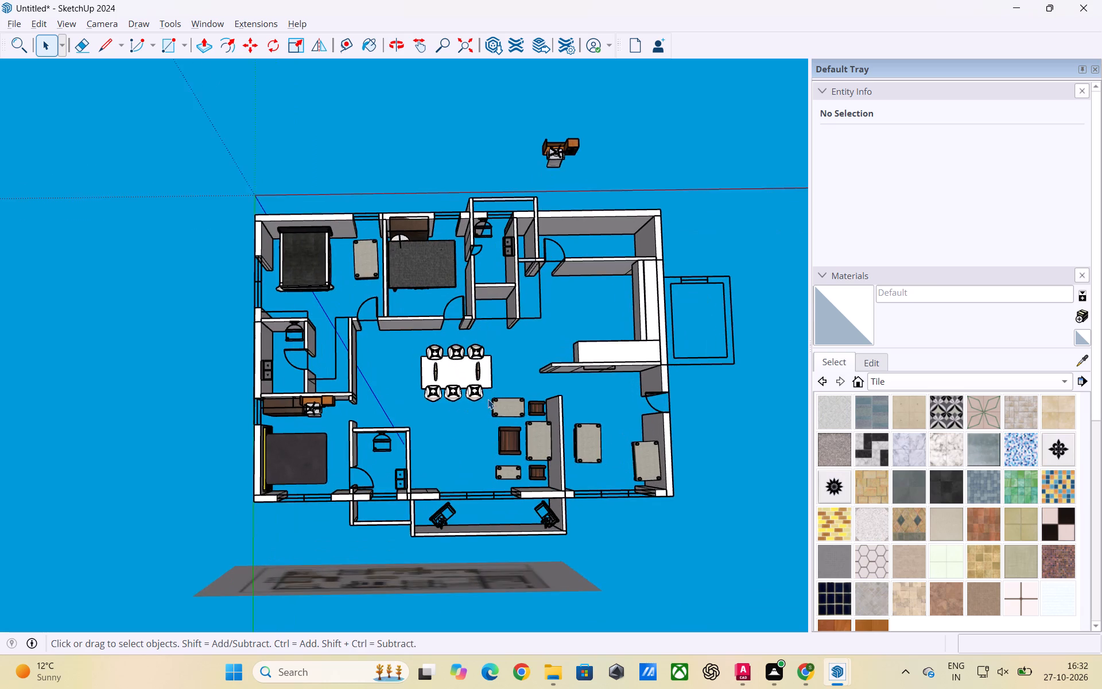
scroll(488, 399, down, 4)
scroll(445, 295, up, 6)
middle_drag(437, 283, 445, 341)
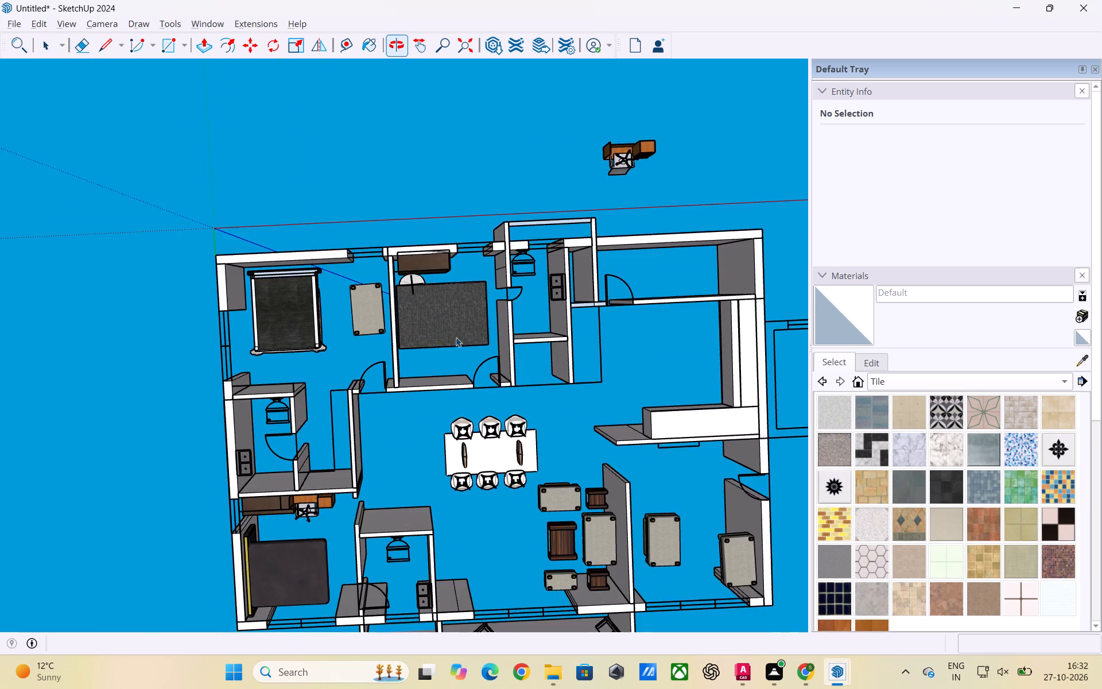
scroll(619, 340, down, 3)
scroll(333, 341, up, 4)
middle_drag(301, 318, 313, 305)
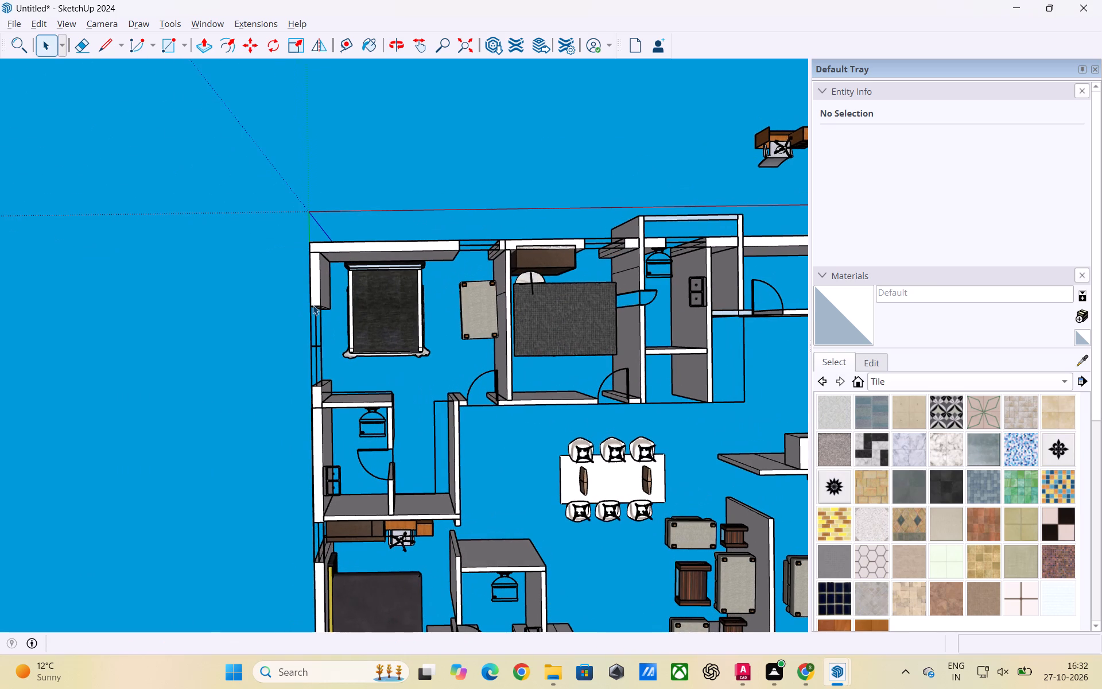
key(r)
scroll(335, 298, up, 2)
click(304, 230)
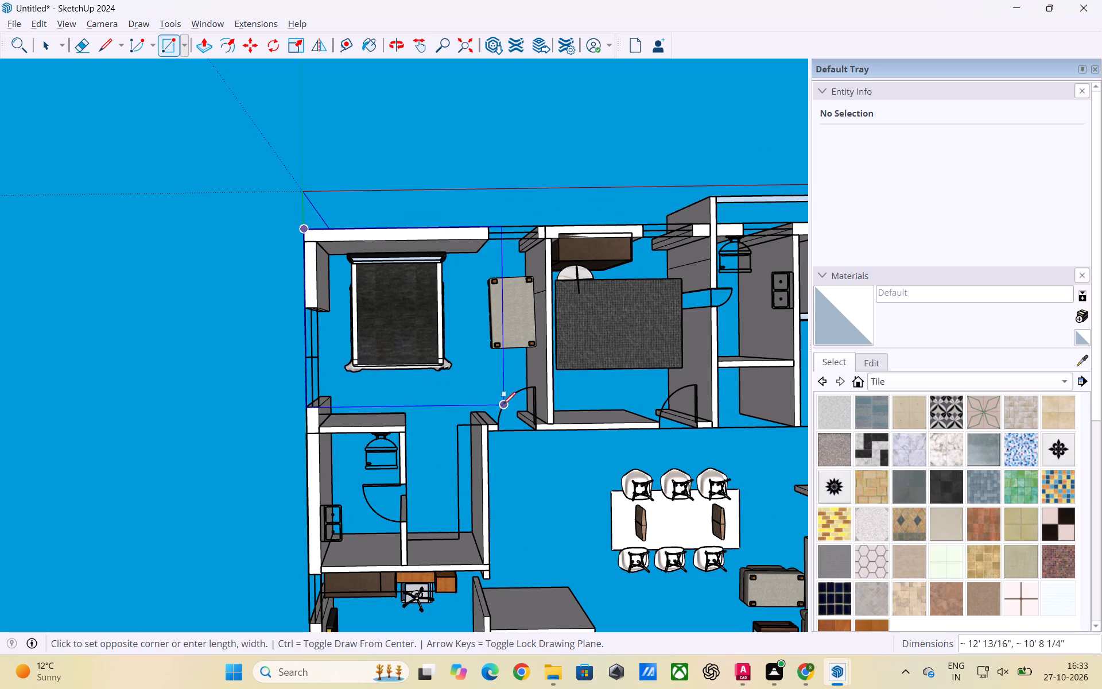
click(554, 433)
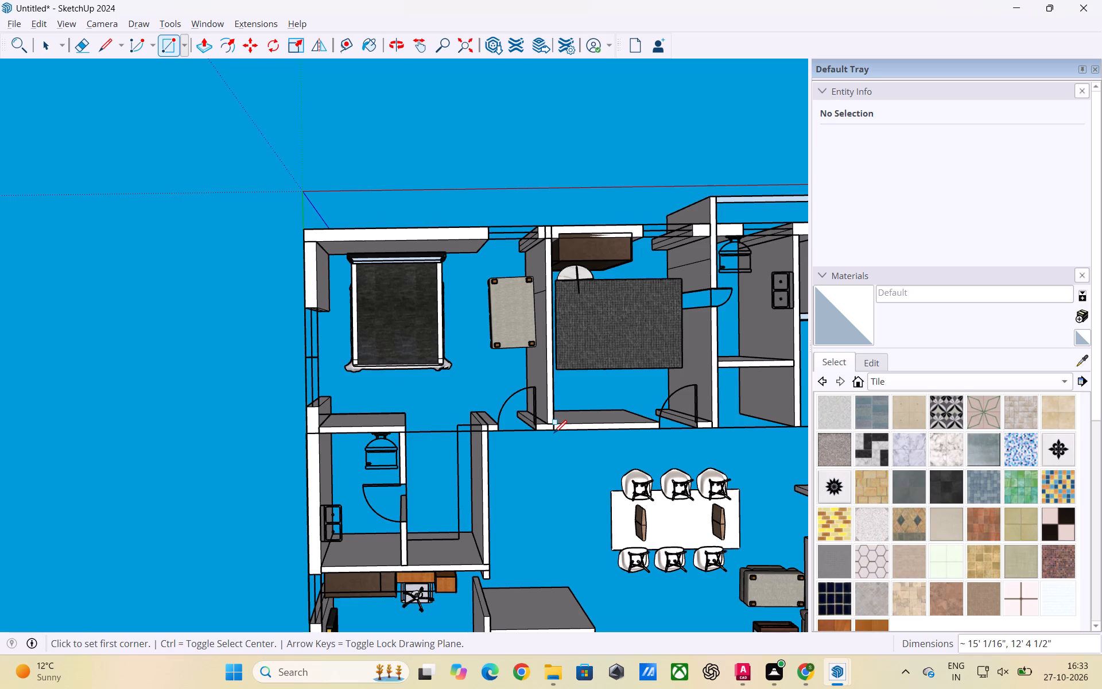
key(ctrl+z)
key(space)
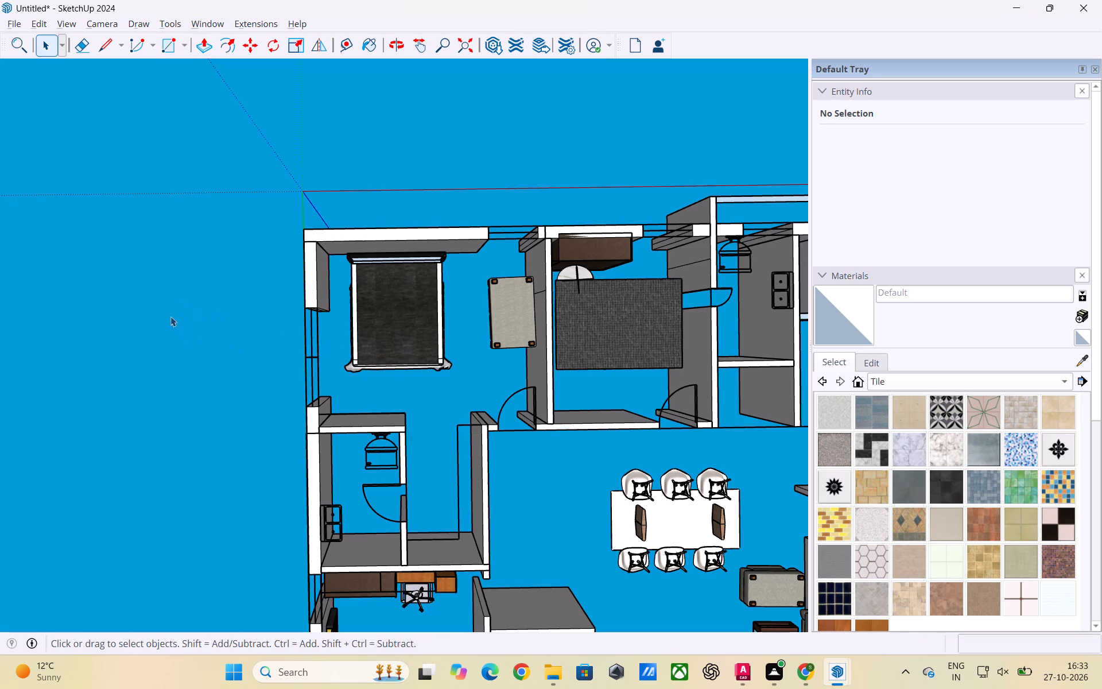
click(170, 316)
Draw an 8' 6" by 6' floor rectangle under the outer-wall bathroom between the two corner bedrooms.
scroll(265, 291, down, 6)
middle_drag(324, 379, 350, 328)
scroll(423, 375, down, 1)
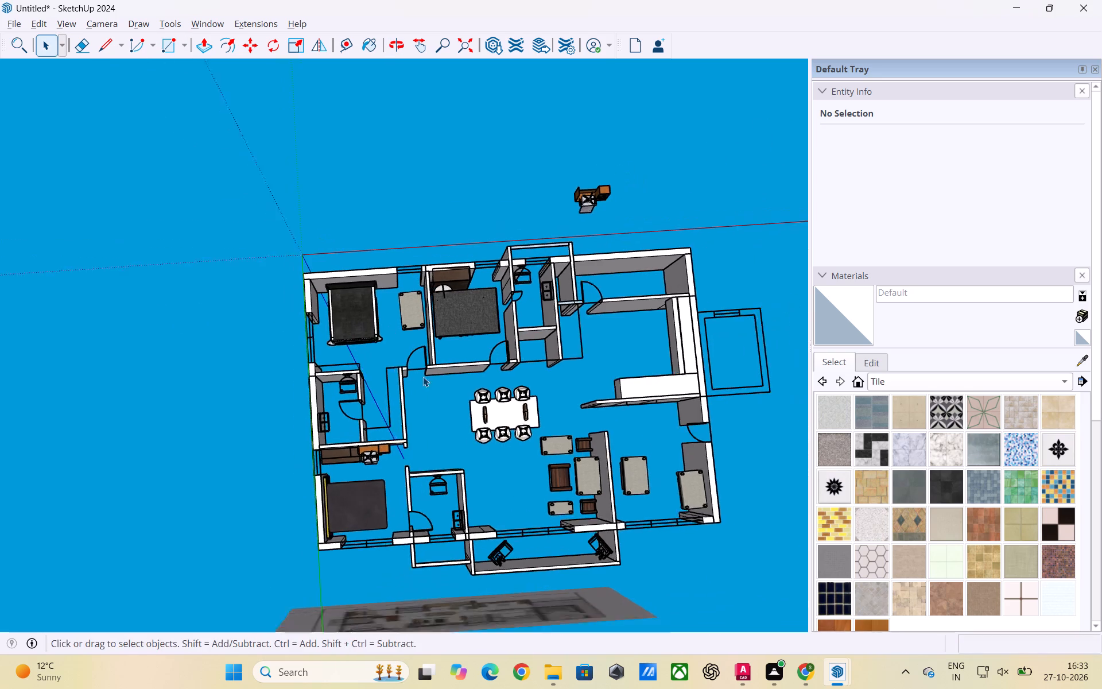
scroll(423, 377, down, 2)
middle_drag(424, 401, 410, 412)
scroll(354, 431, up, 5)
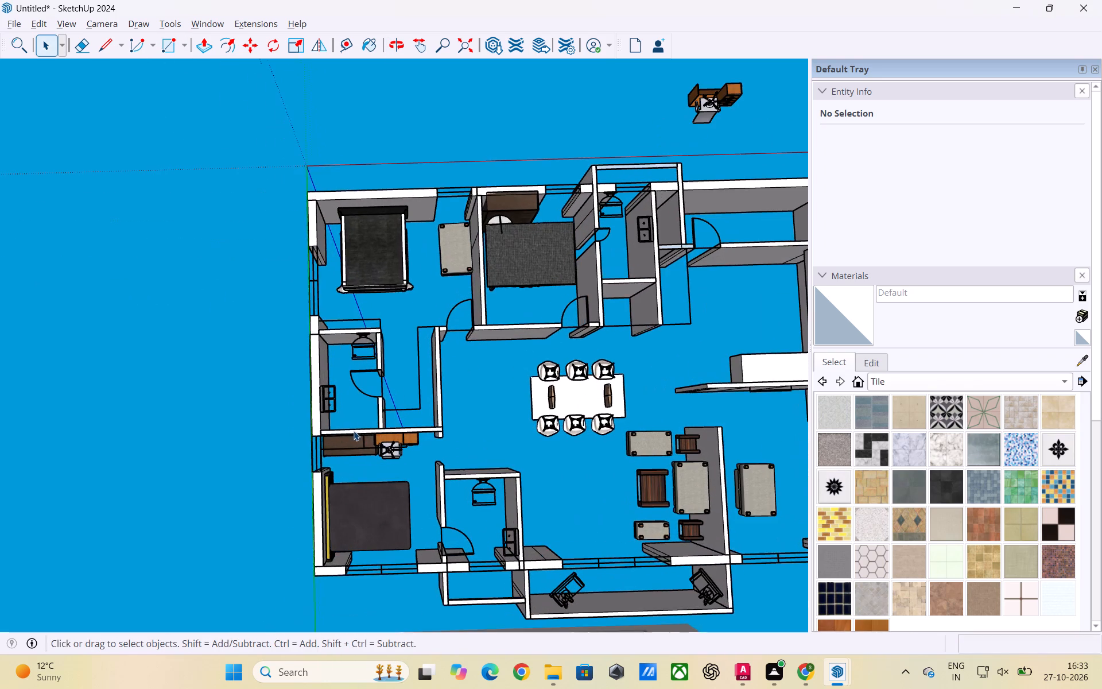
middle_drag(352, 421, 352, 443)
scroll(327, 362, up, 3)
key(r)
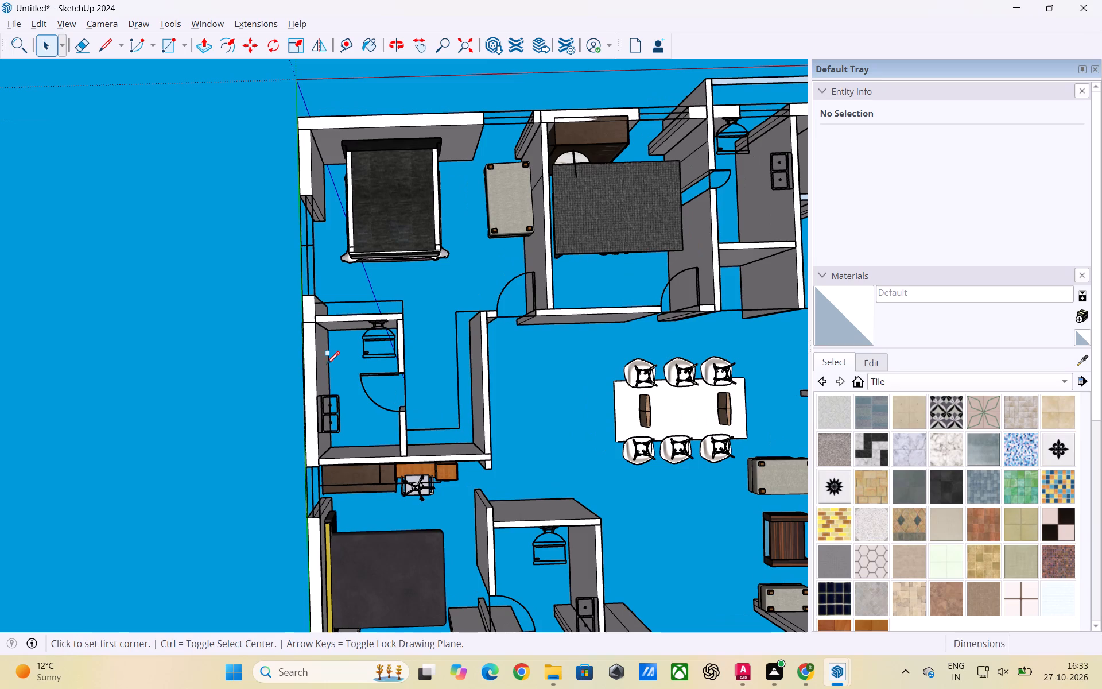
scroll(326, 364, up, 3)
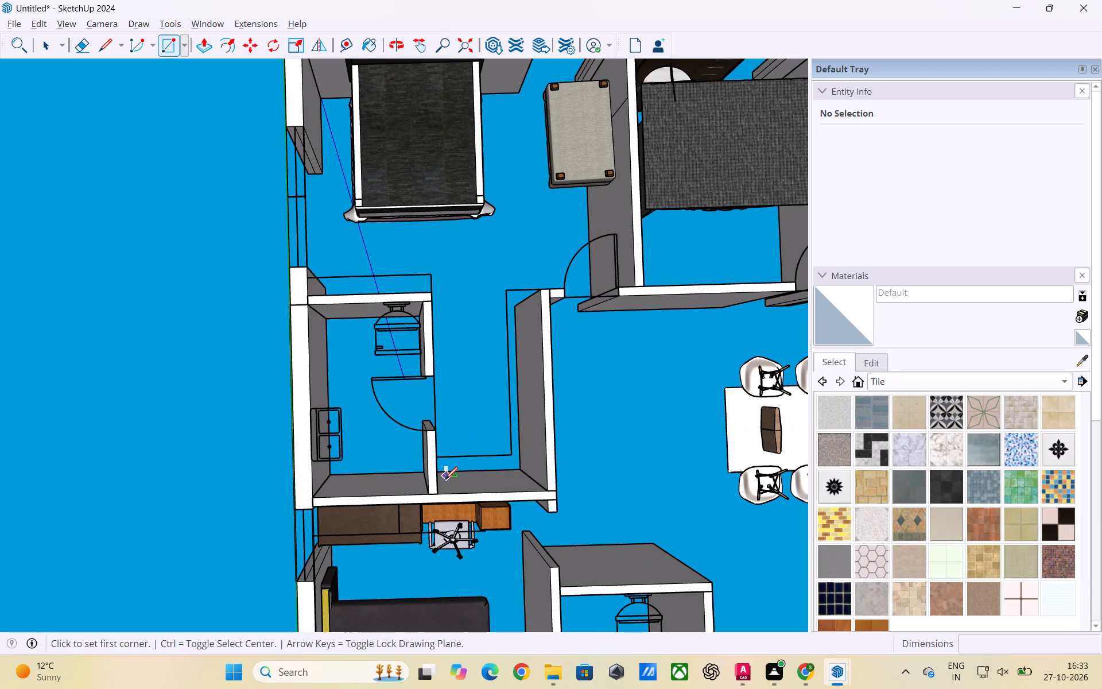
click(438, 497)
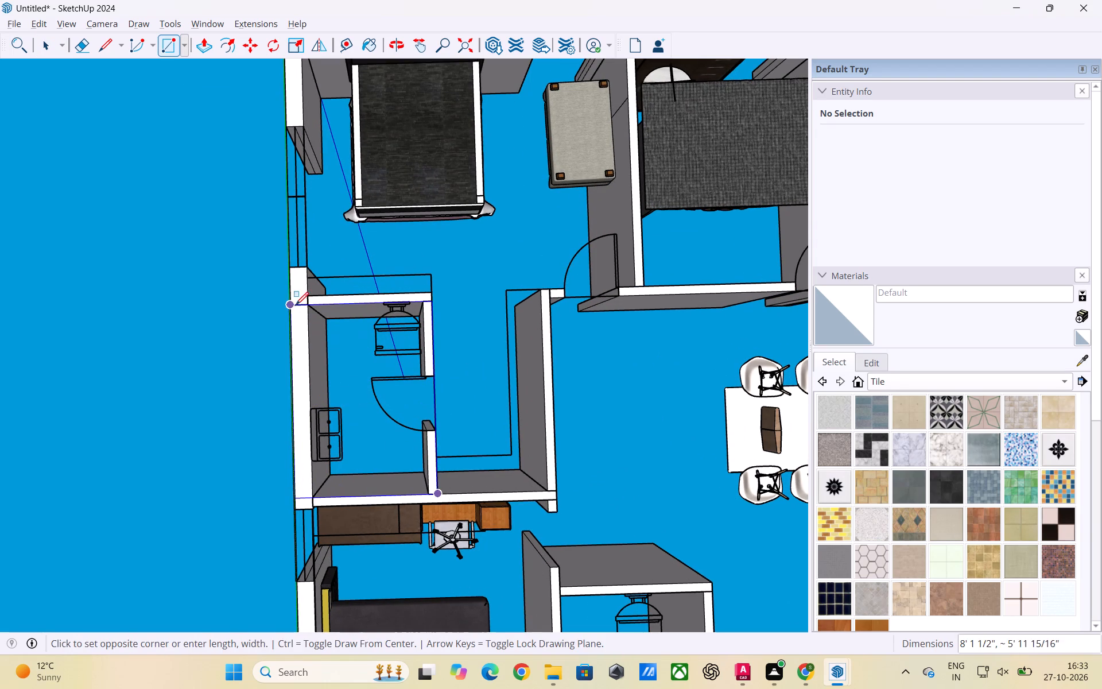
click(294, 295)
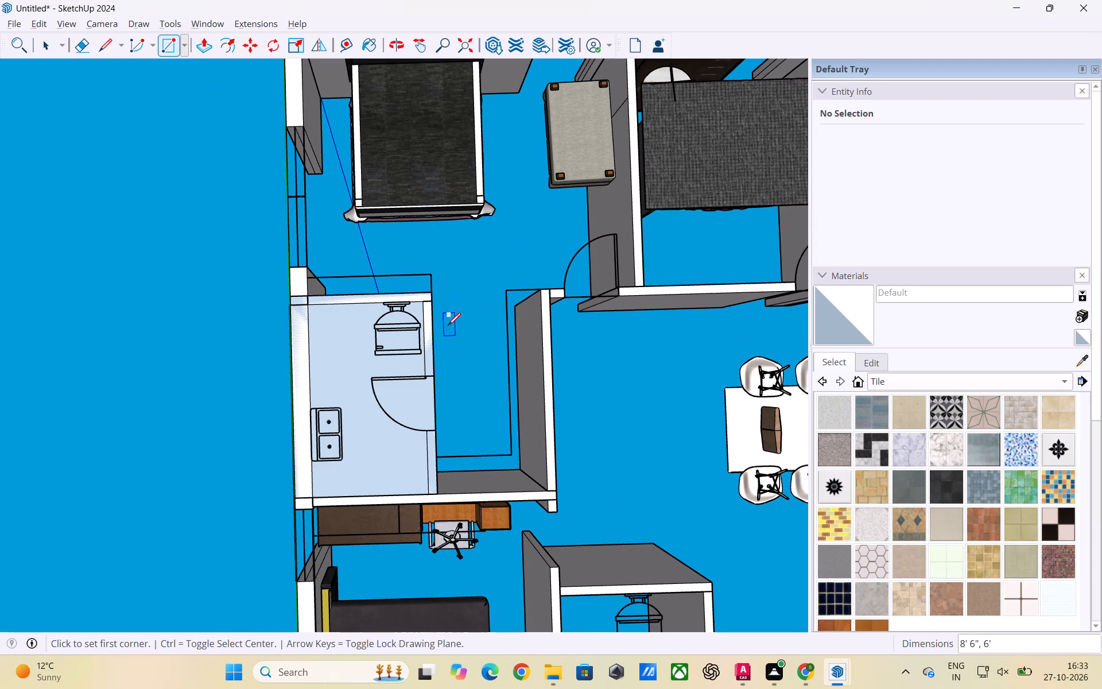
Draw an 8' 10 1/2" by 5' floor rectangle under the dressing area adjoining that bathroom.
click(557, 498)
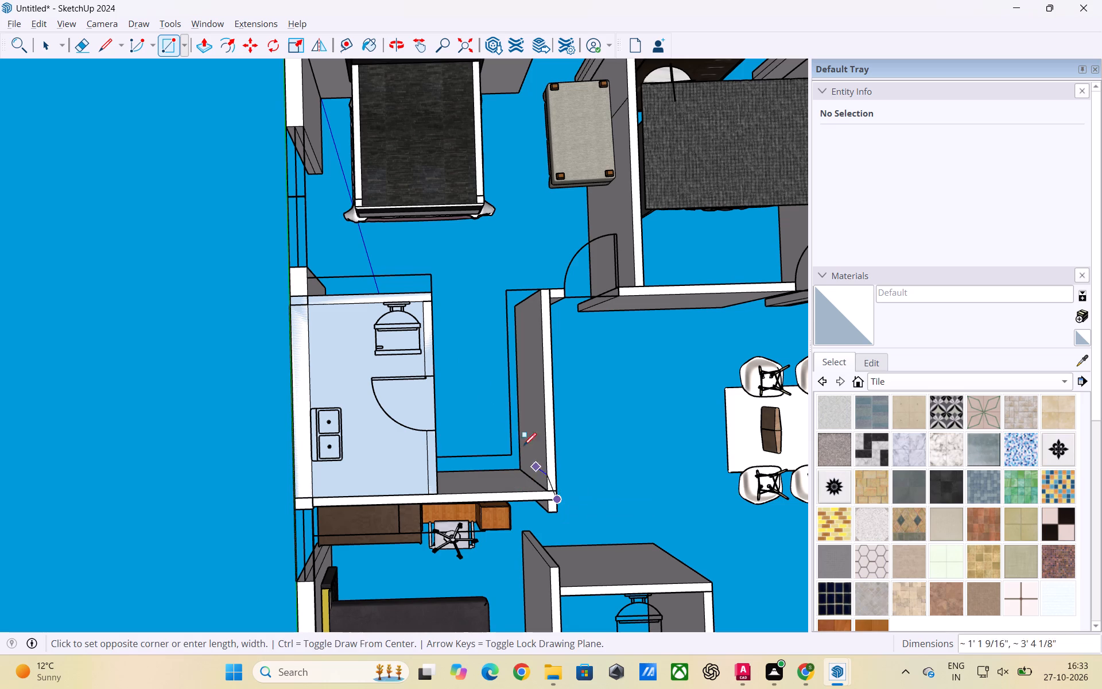
click(434, 295)
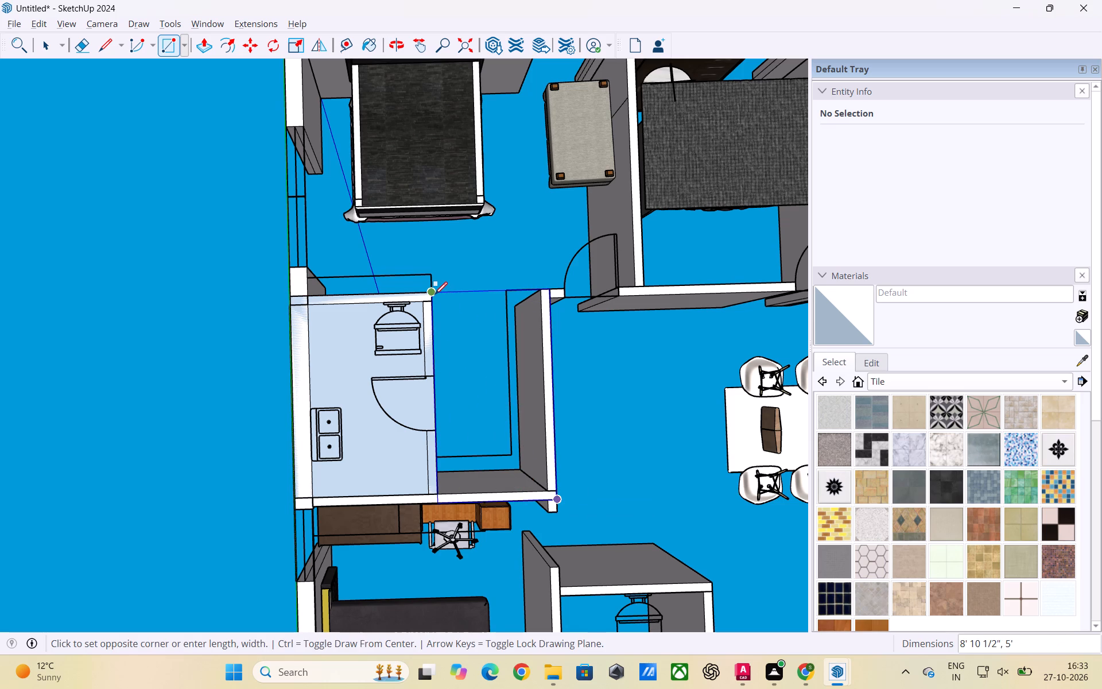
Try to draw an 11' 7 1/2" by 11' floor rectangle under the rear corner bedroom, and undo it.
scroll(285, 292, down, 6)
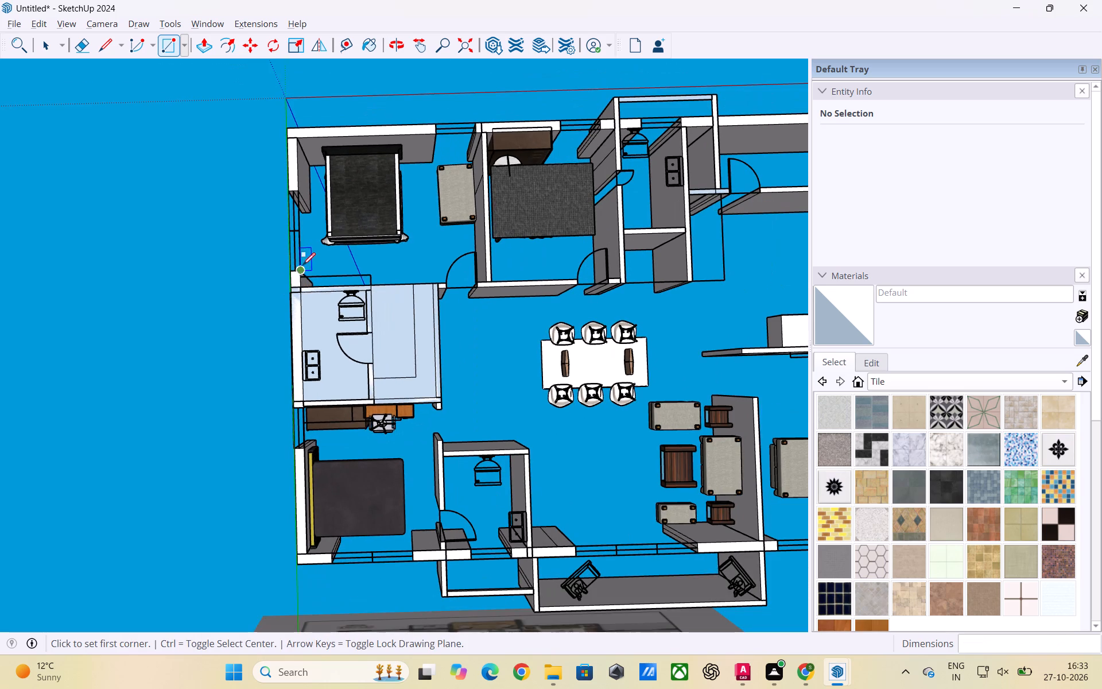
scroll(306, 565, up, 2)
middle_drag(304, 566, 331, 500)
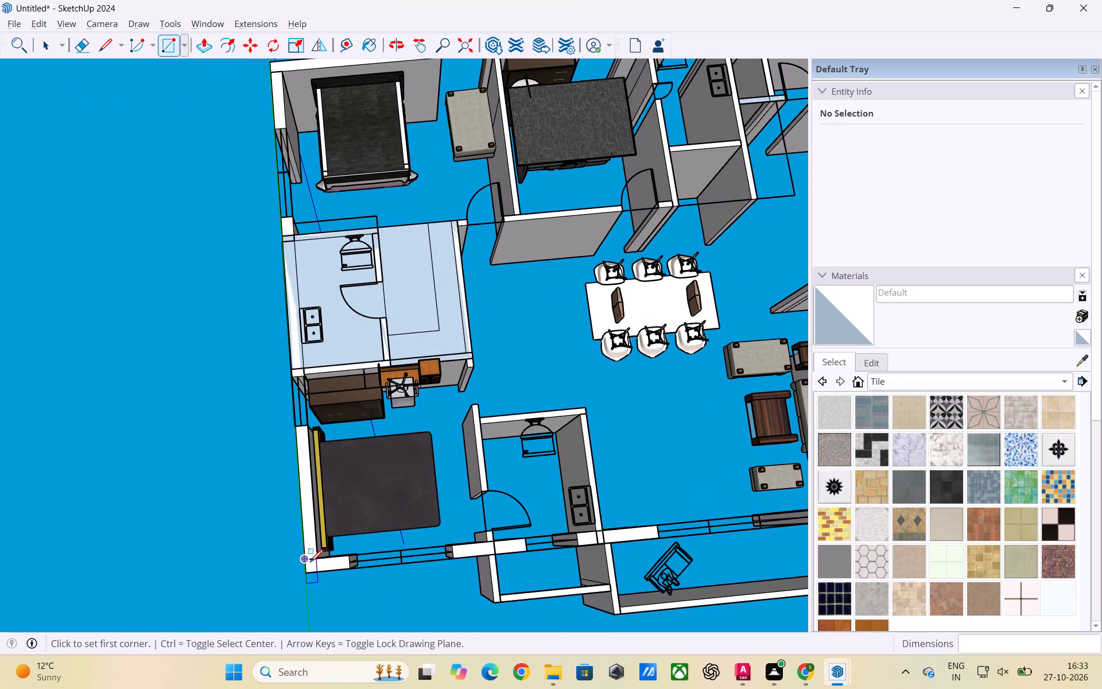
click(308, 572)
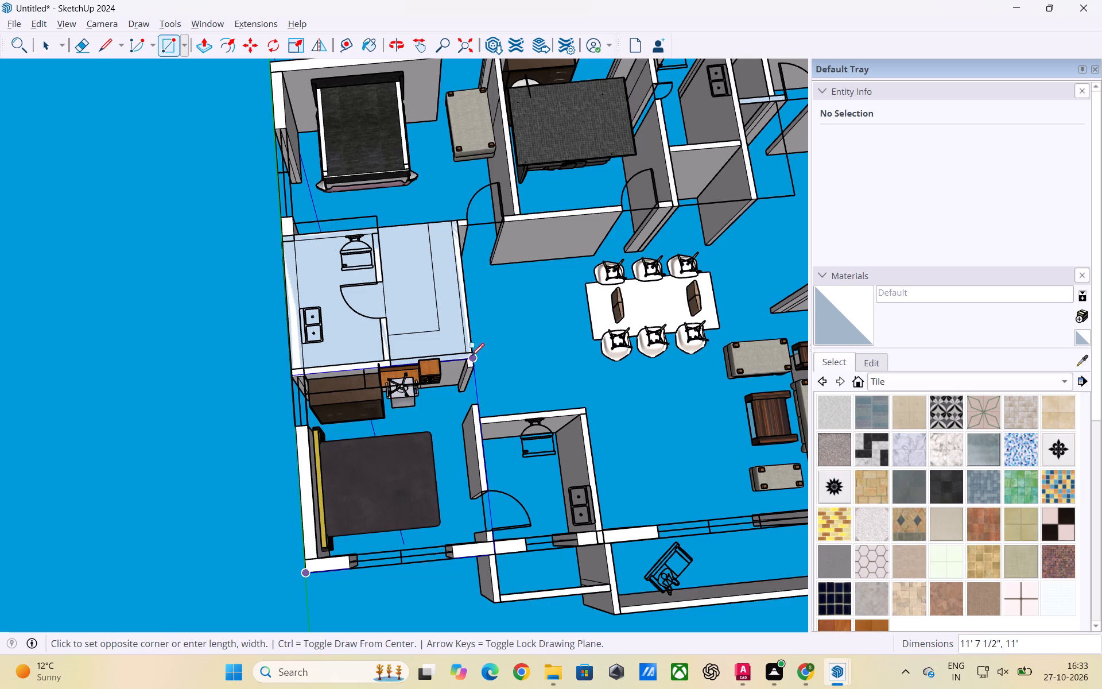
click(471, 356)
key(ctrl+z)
Draw a 6' 4 1/2" by 7' 7 1/2" floor rectangle under the bathroom beside the rear corner bedroom.
scroll(209, 363, down, 2)
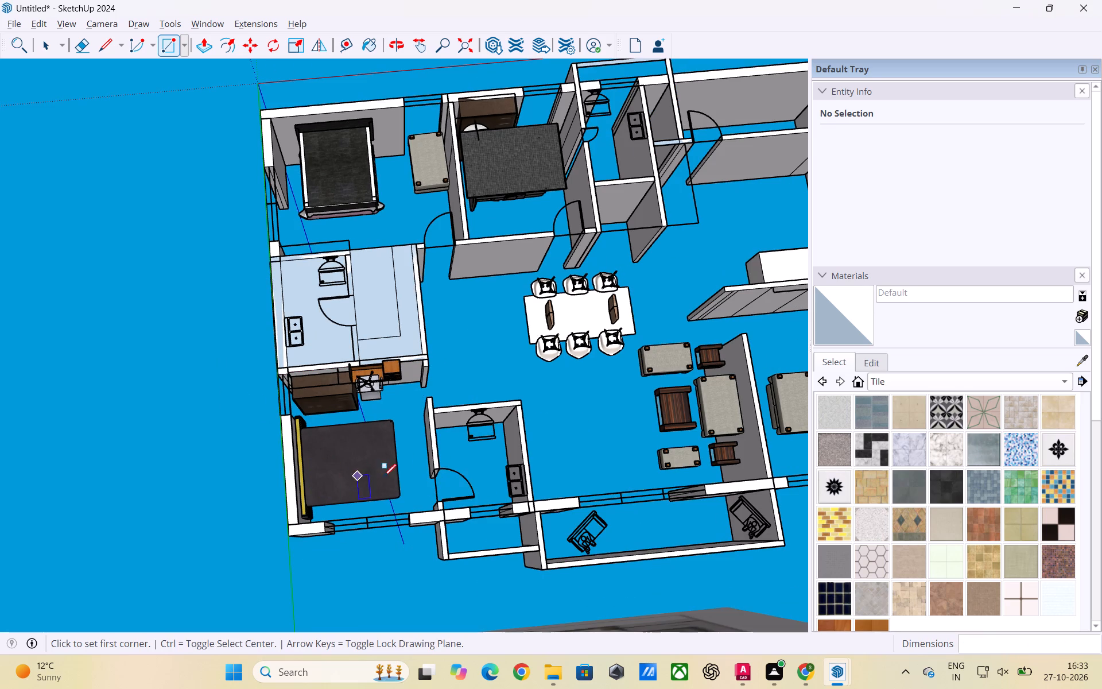
scroll(491, 460, up, 1)
middle_drag(504, 478, 433, 483)
scroll(498, 494, up, 1)
scroll(508, 458, down, 5)
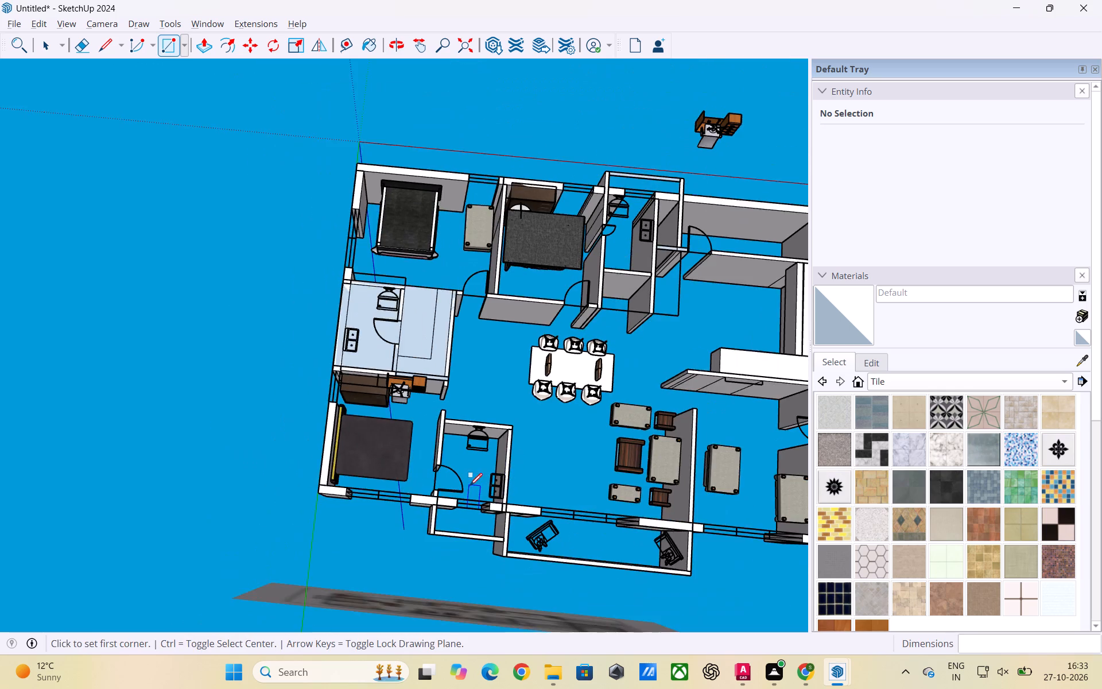
middle_drag(472, 486, 515, 475)
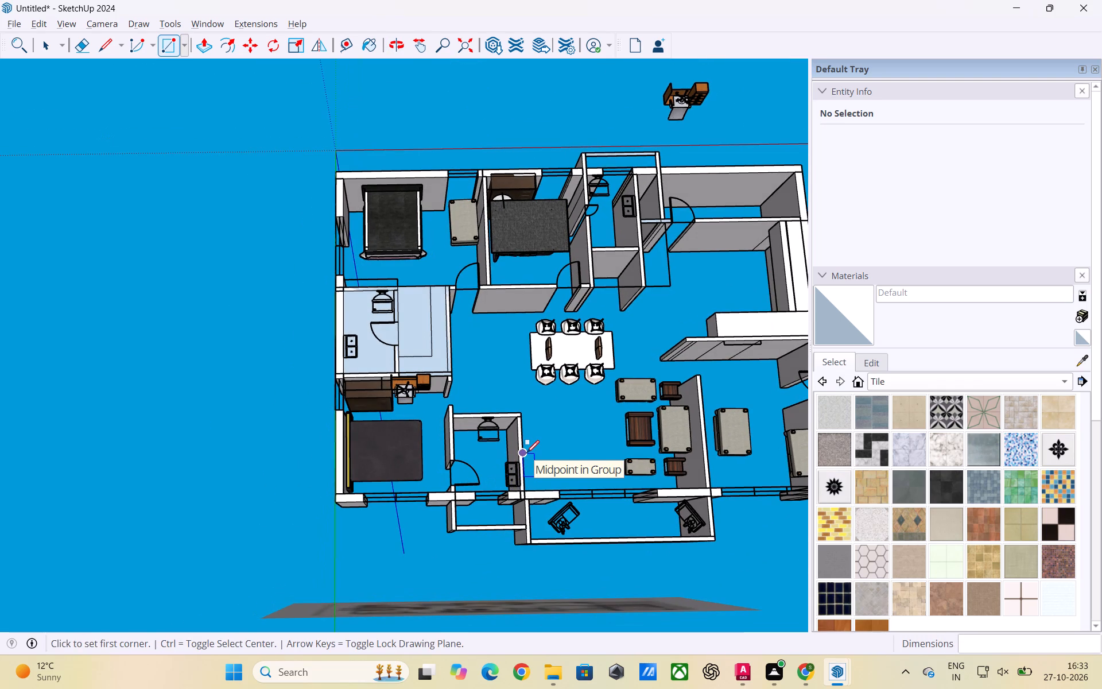
scroll(519, 436, down, 2)
scroll(440, 450, down, 3)
scroll(490, 384, up, 2)
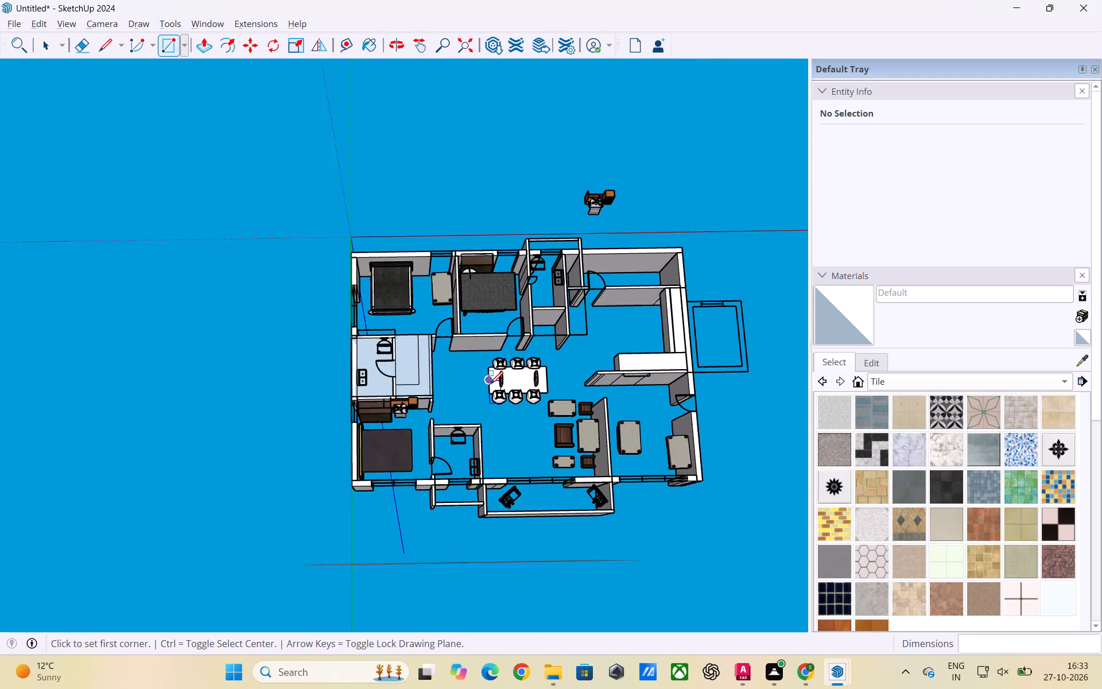
scroll(490, 384, up, 3)
scroll(502, 400, down, 2)
scroll(457, 452, up, 6)
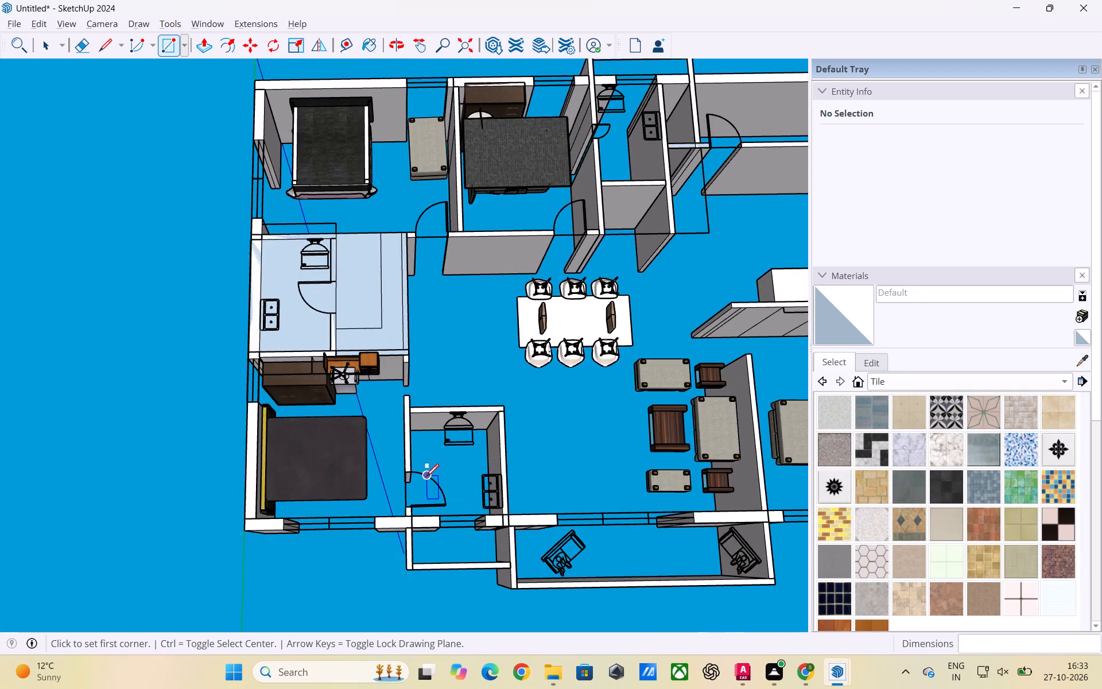
scroll(426, 477, up, 1)
click(529, 539)
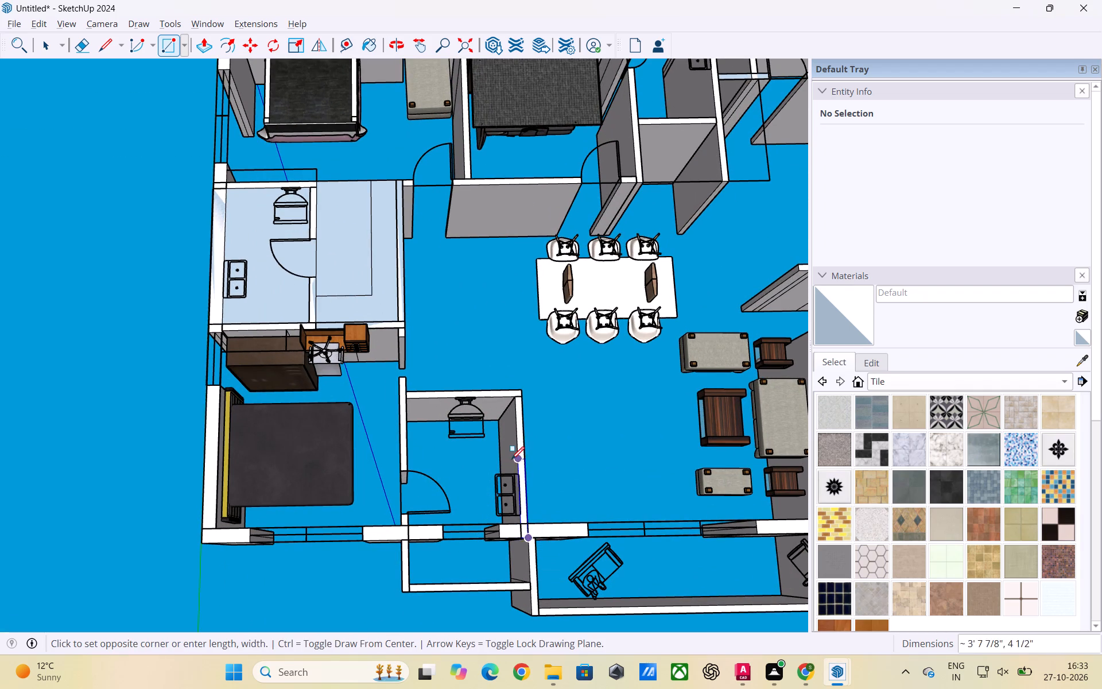
click(404, 398)
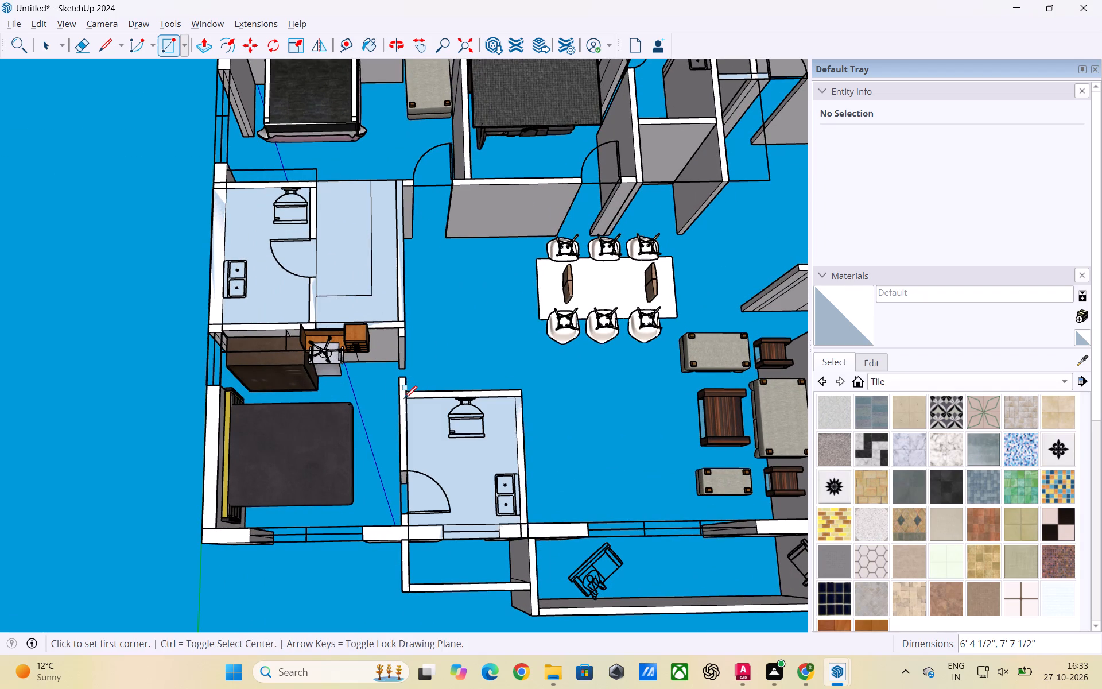
Draw a floor rectangle, about 5' 1 1/2" by 14' 1 7/16", under the narrow corner room behind the kitchen.
scroll(426, 460, down, 3)
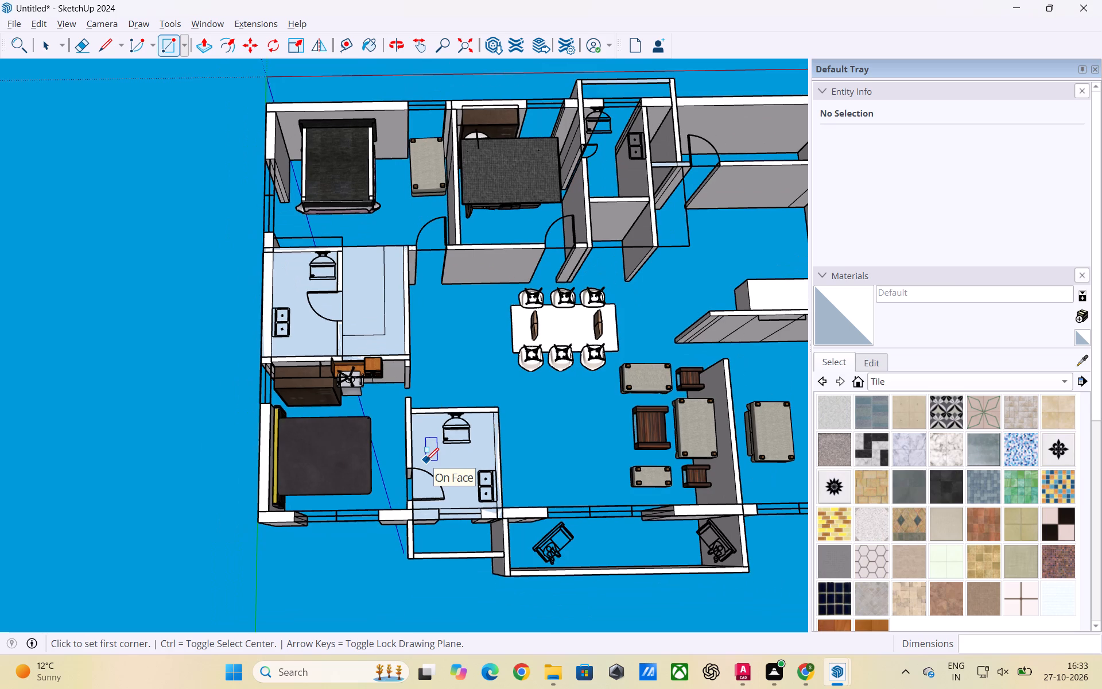
scroll(426, 460, down, 4)
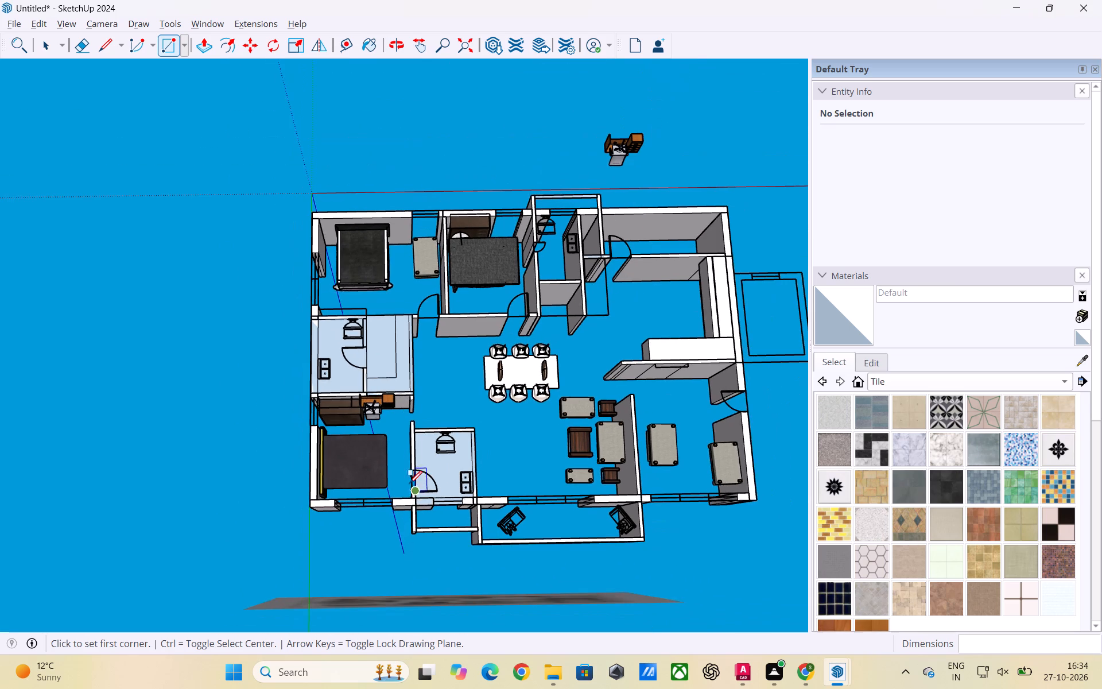
scroll(347, 474, down, 1)
scroll(309, 435, down, 2)
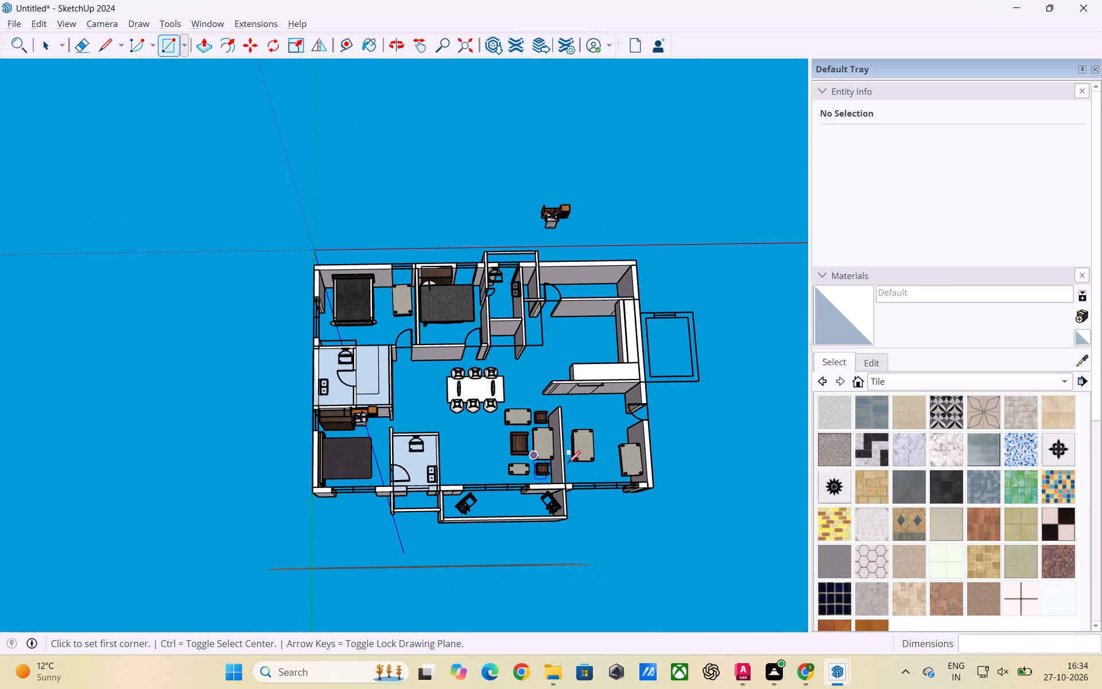
scroll(572, 301, up, 2)
middle_drag(580, 298, 582, 361)
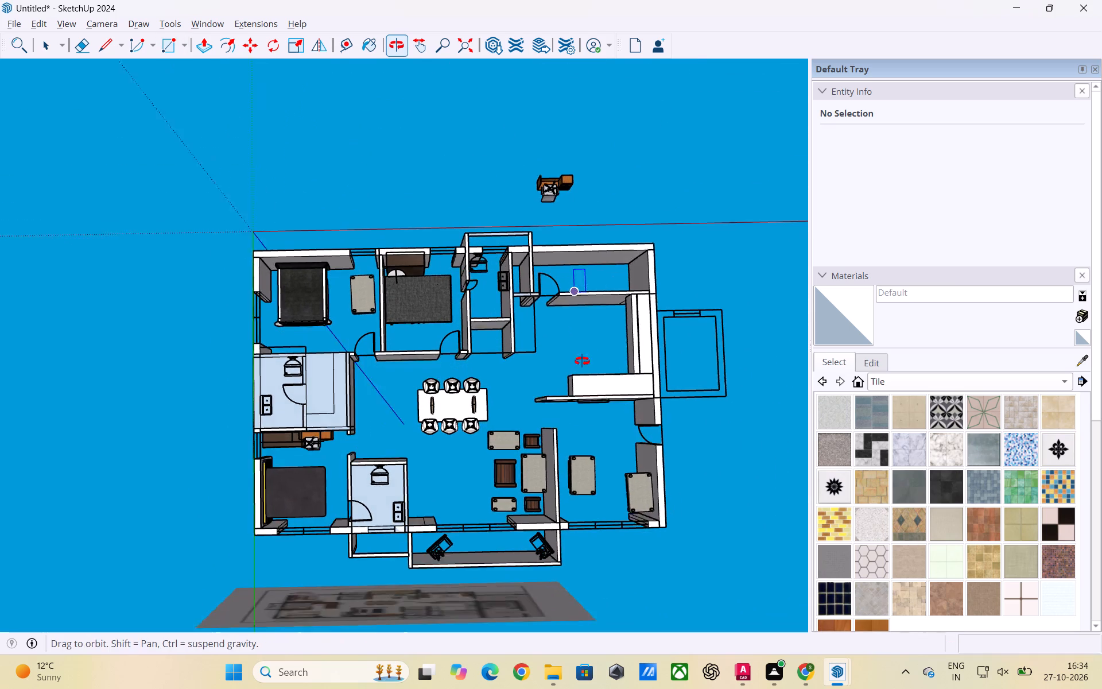
middle_drag(582, 361, 582, 377)
scroll(562, 285, up, 2)
scroll(267, 154, down, 2)
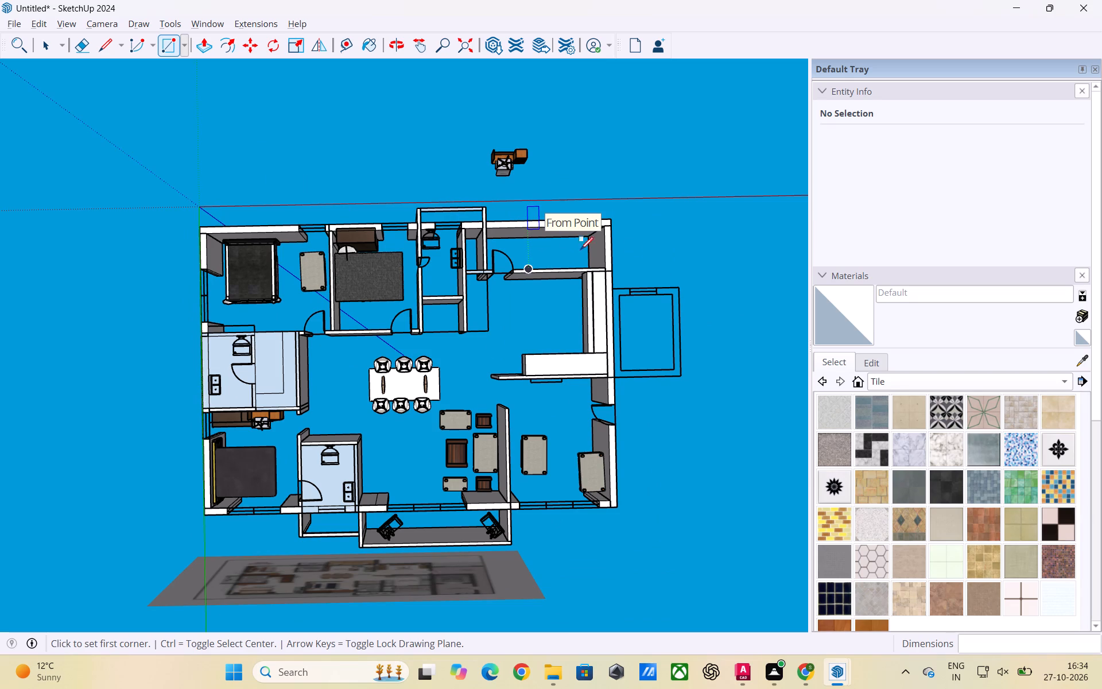
scroll(618, 239, up, 5)
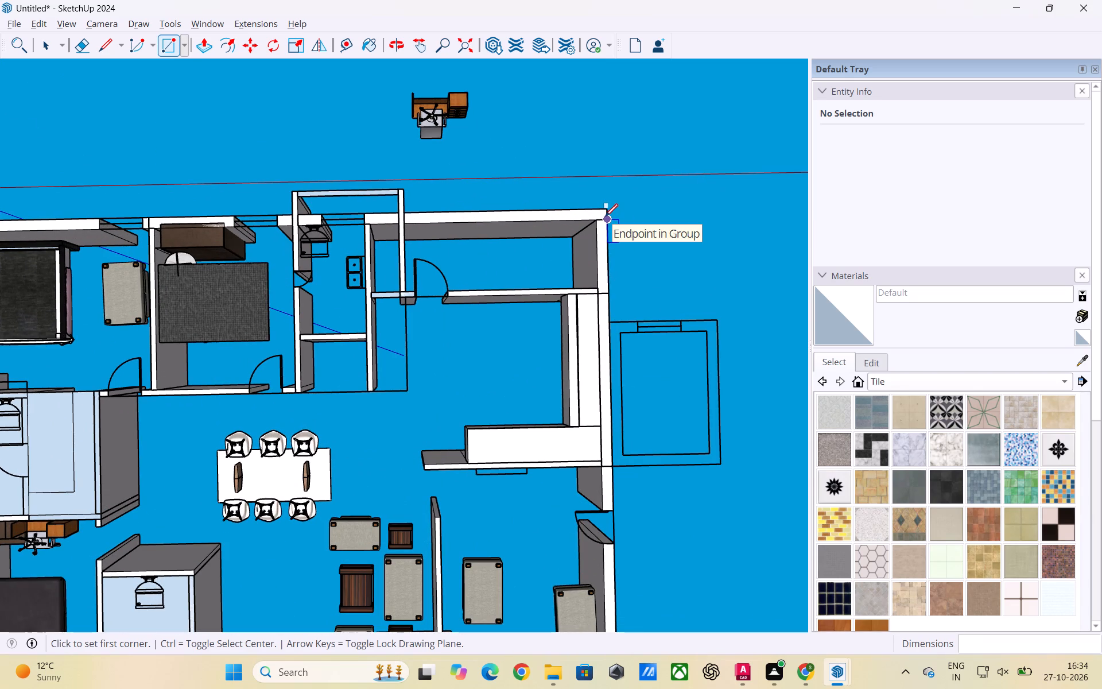
click(605, 216)
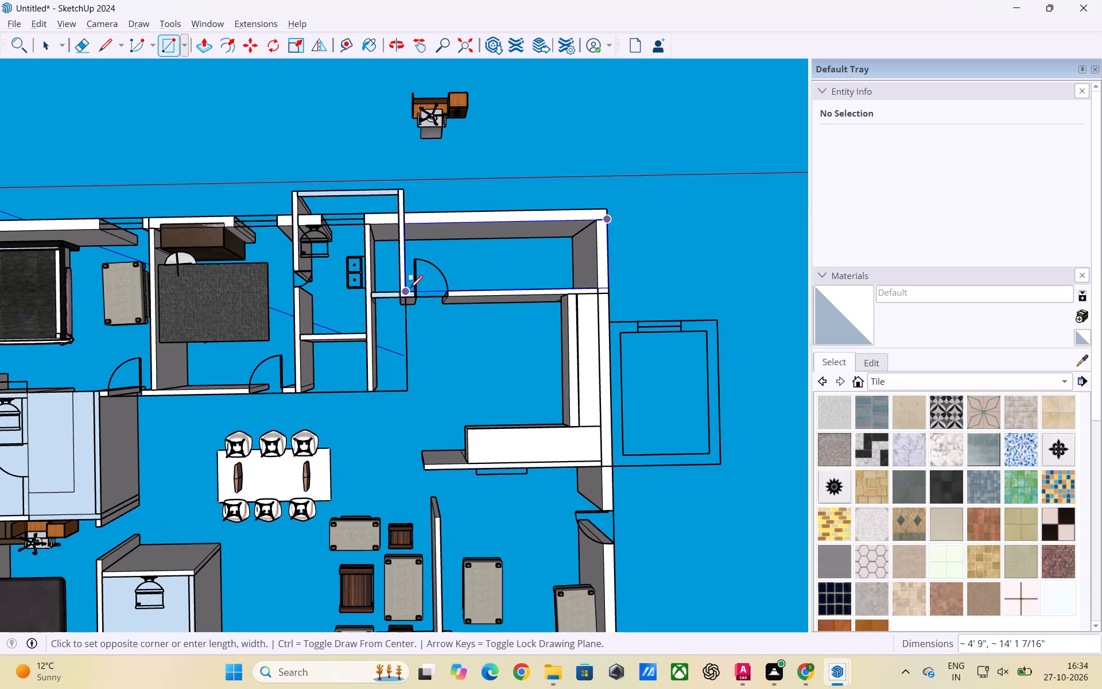
scroll(406, 294, up, 5)
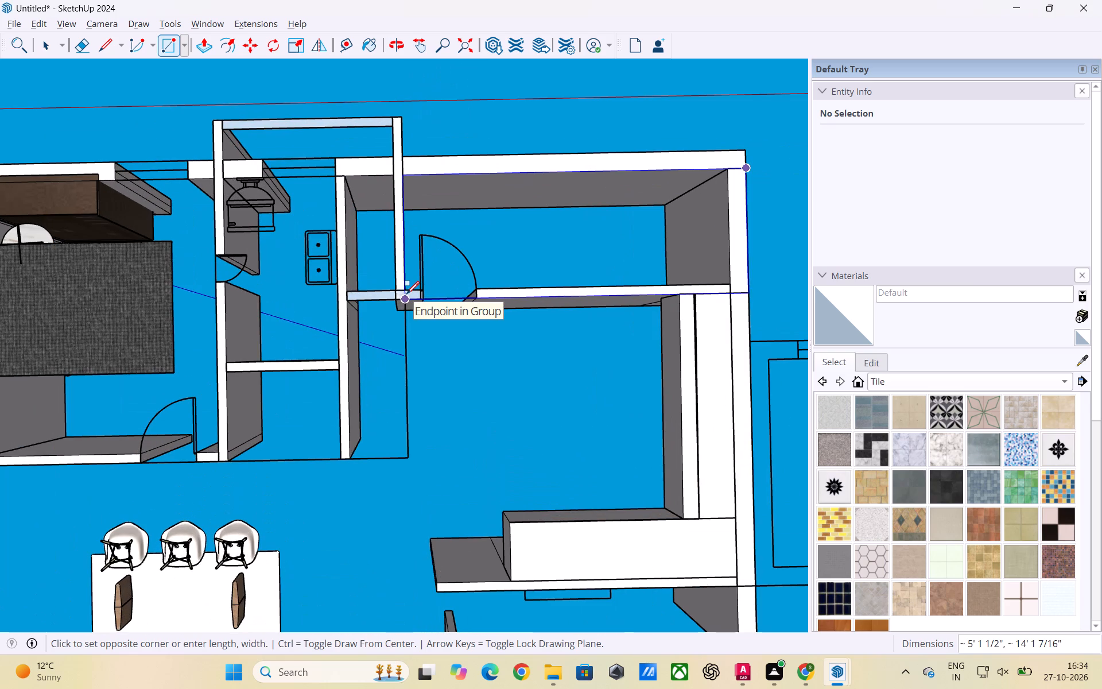
click(406, 294)
Draw a floor rectangle, about 8' 11/16" by 9' 7 1/16", under the kitchen between the L-shaped counter and the narrow room's wall.
scroll(529, 256, down, 5)
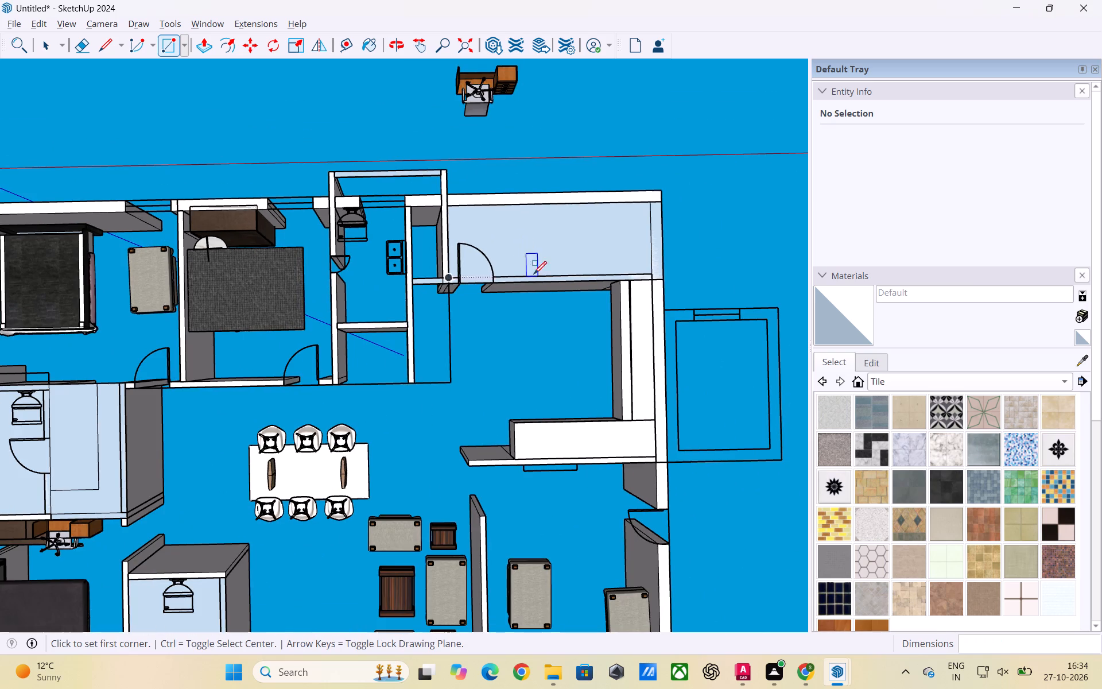
scroll(391, 274, down, 2)
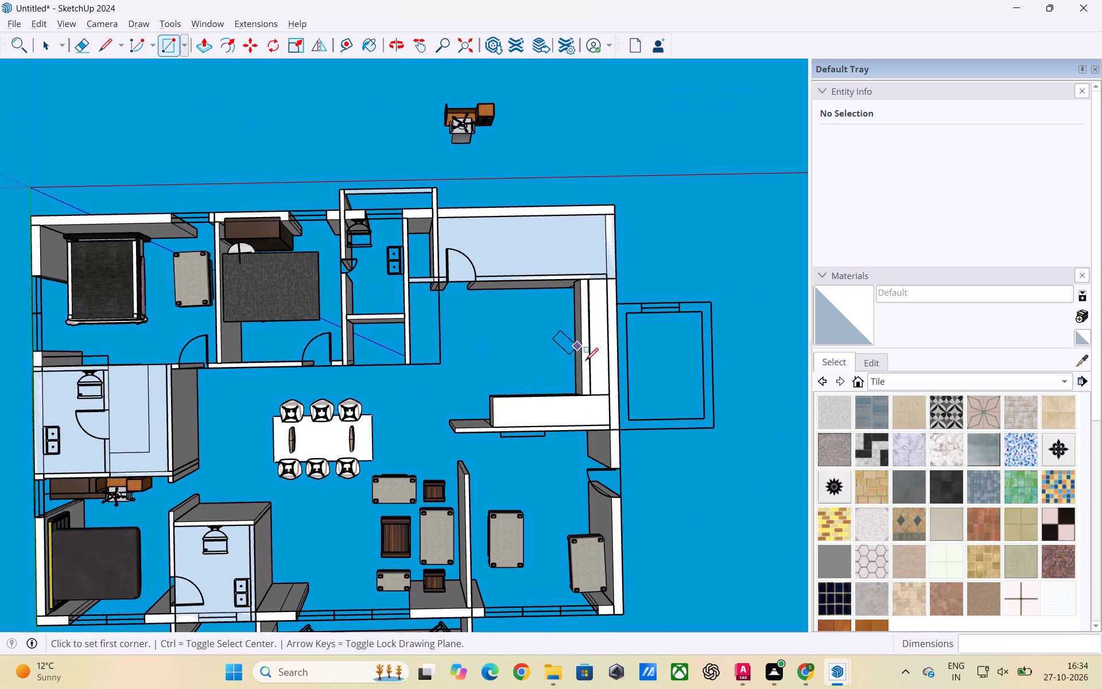
click(592, 394)
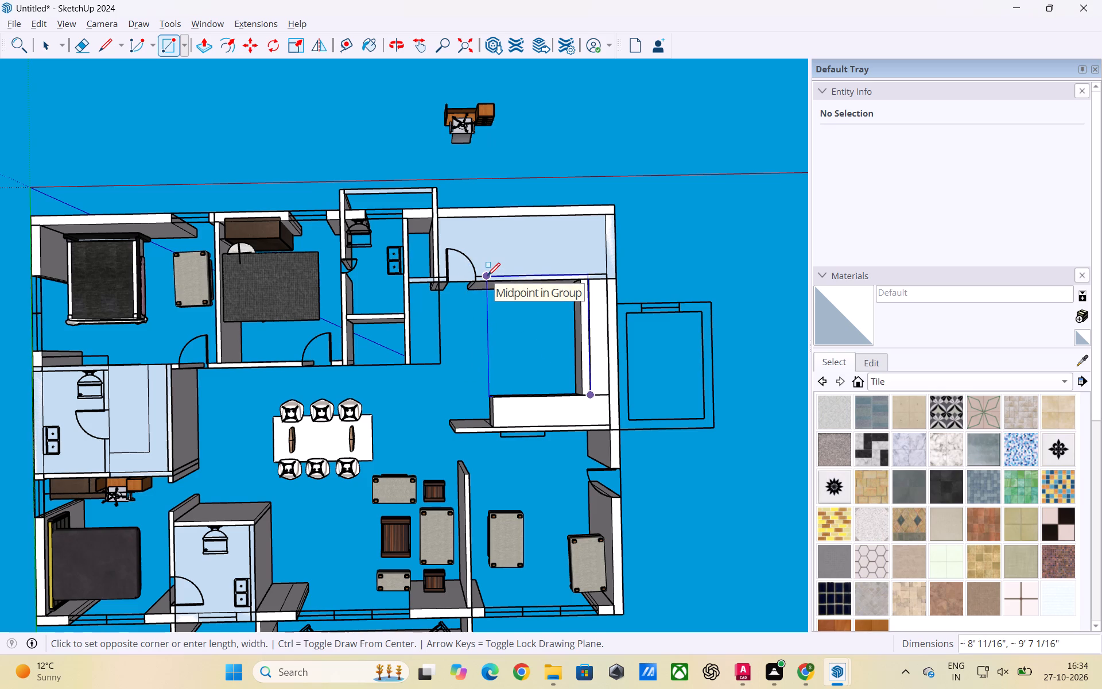
click(487, 276)
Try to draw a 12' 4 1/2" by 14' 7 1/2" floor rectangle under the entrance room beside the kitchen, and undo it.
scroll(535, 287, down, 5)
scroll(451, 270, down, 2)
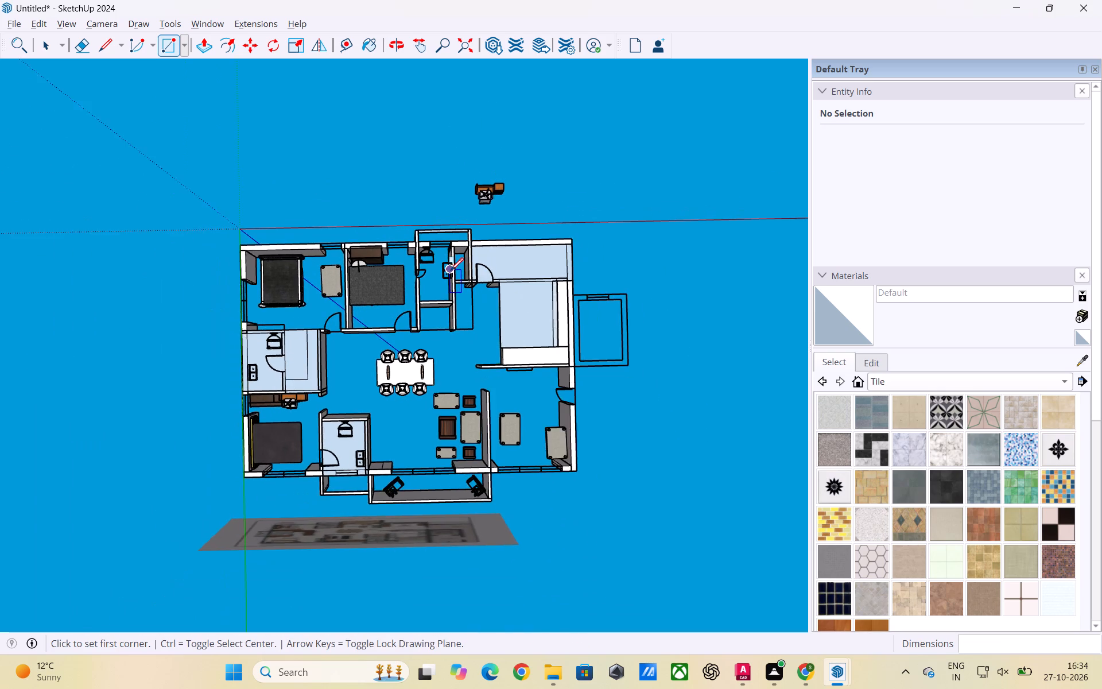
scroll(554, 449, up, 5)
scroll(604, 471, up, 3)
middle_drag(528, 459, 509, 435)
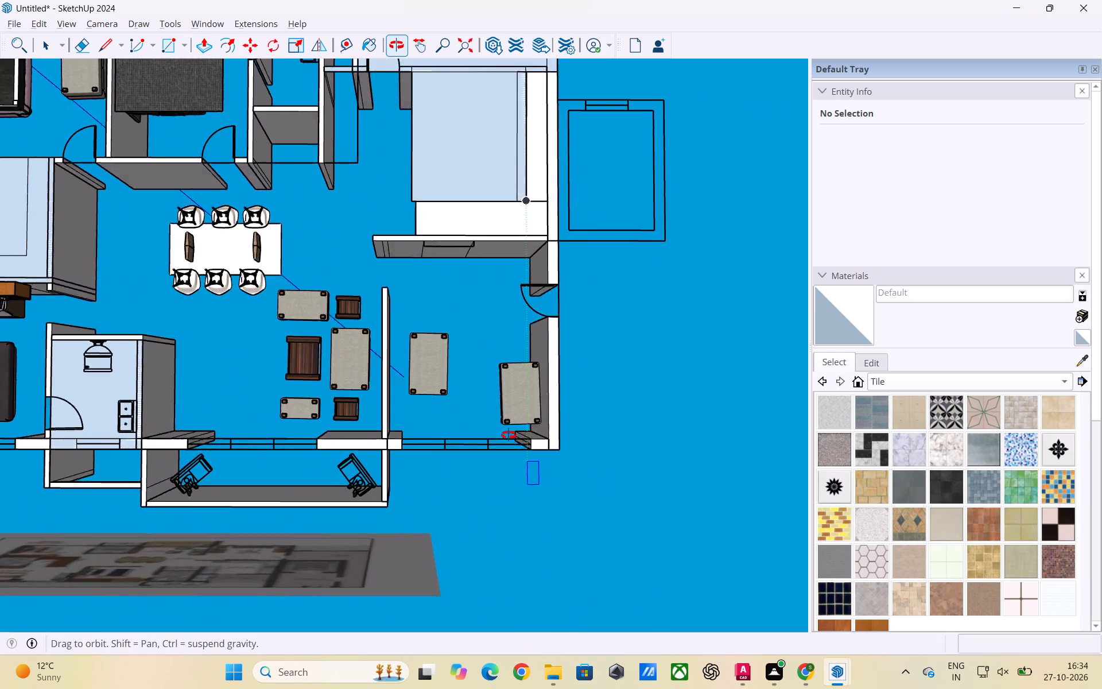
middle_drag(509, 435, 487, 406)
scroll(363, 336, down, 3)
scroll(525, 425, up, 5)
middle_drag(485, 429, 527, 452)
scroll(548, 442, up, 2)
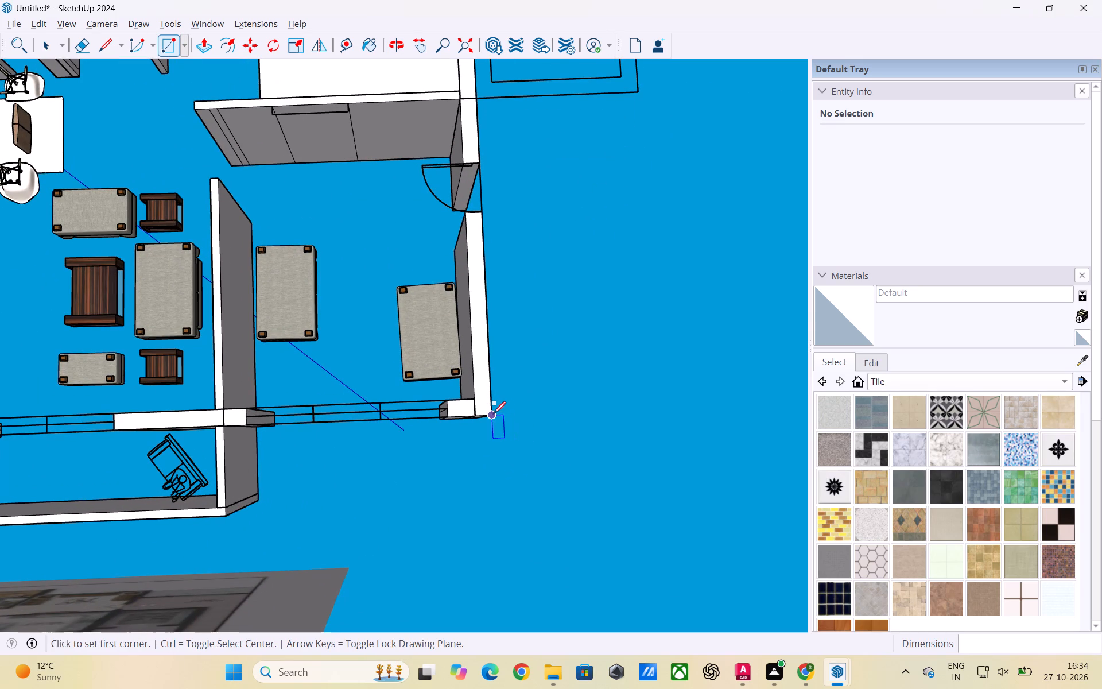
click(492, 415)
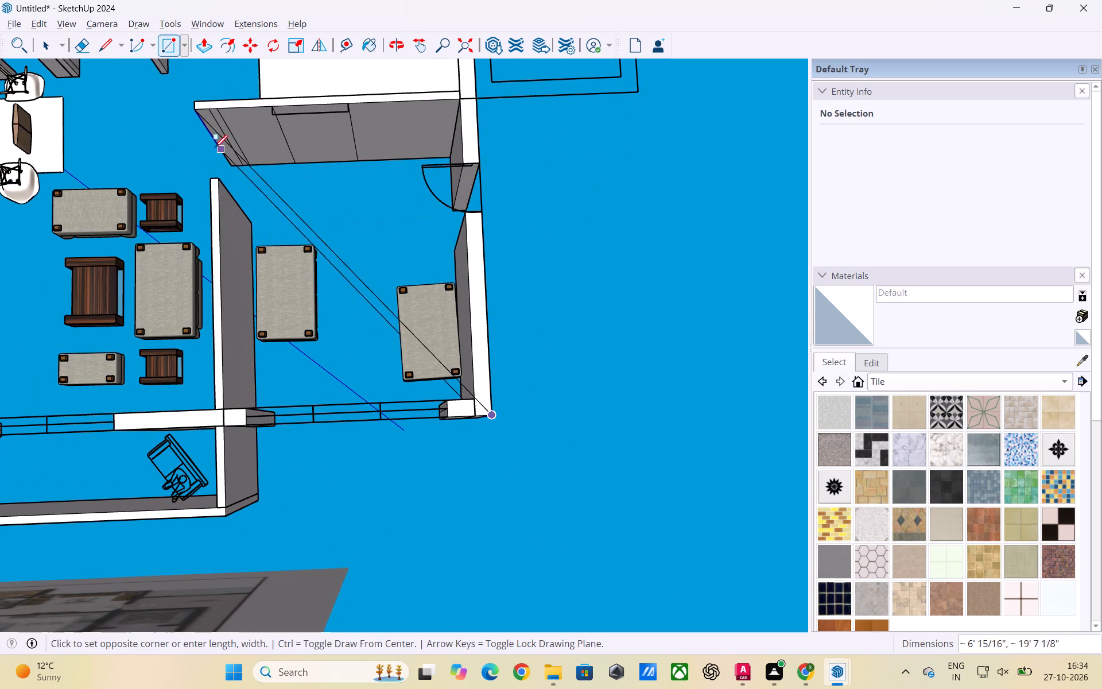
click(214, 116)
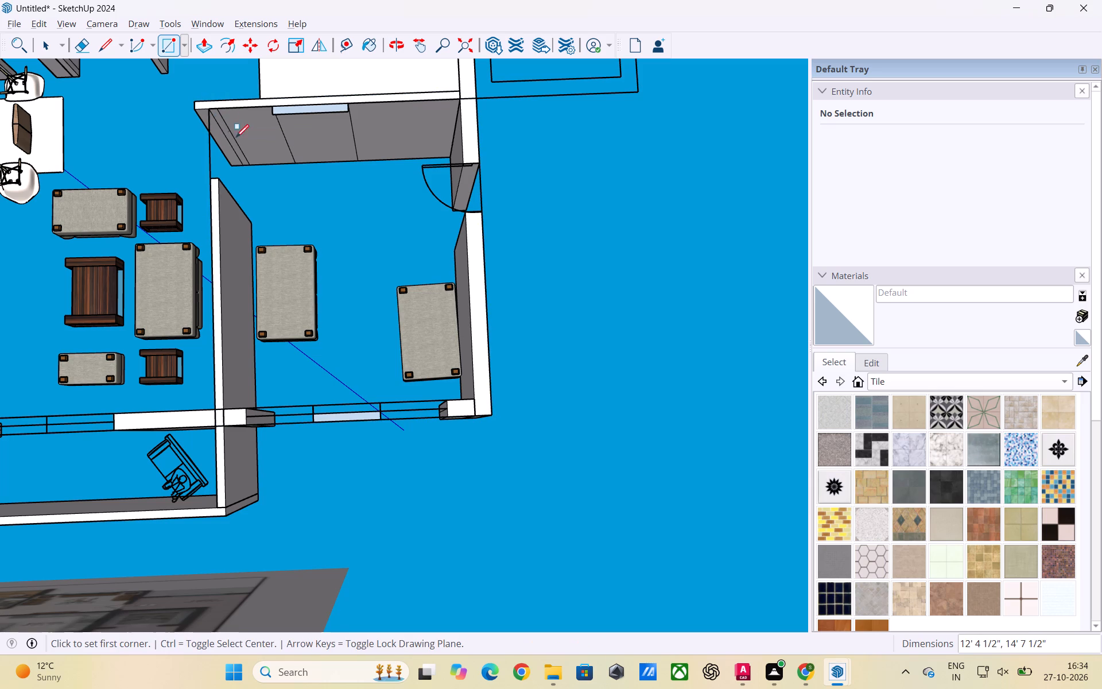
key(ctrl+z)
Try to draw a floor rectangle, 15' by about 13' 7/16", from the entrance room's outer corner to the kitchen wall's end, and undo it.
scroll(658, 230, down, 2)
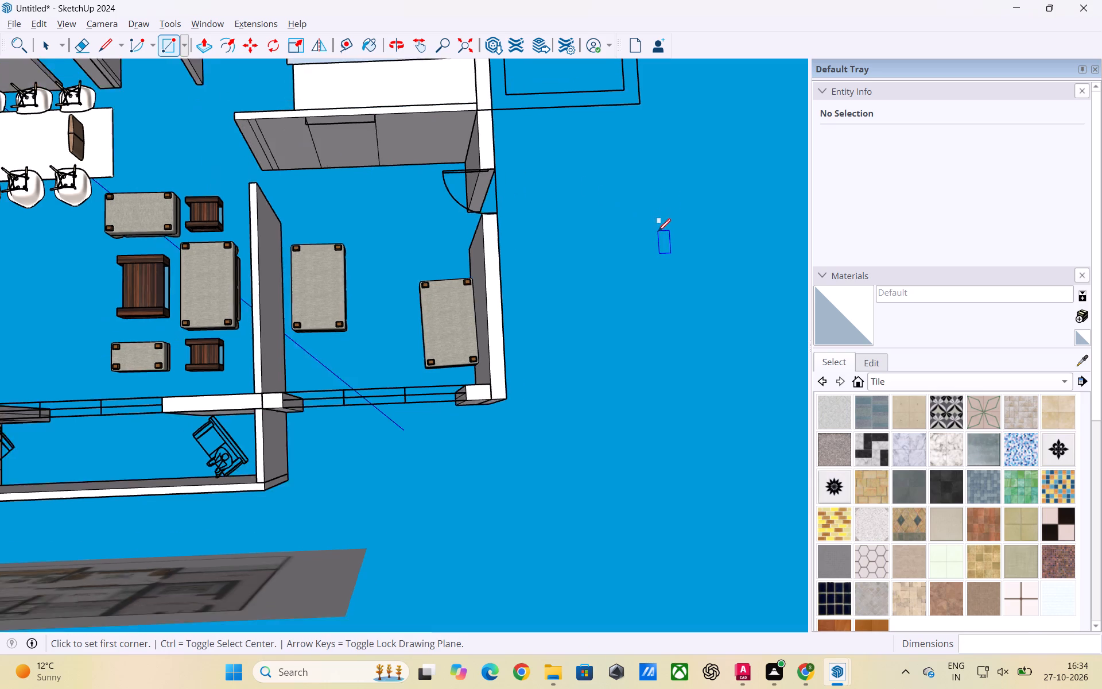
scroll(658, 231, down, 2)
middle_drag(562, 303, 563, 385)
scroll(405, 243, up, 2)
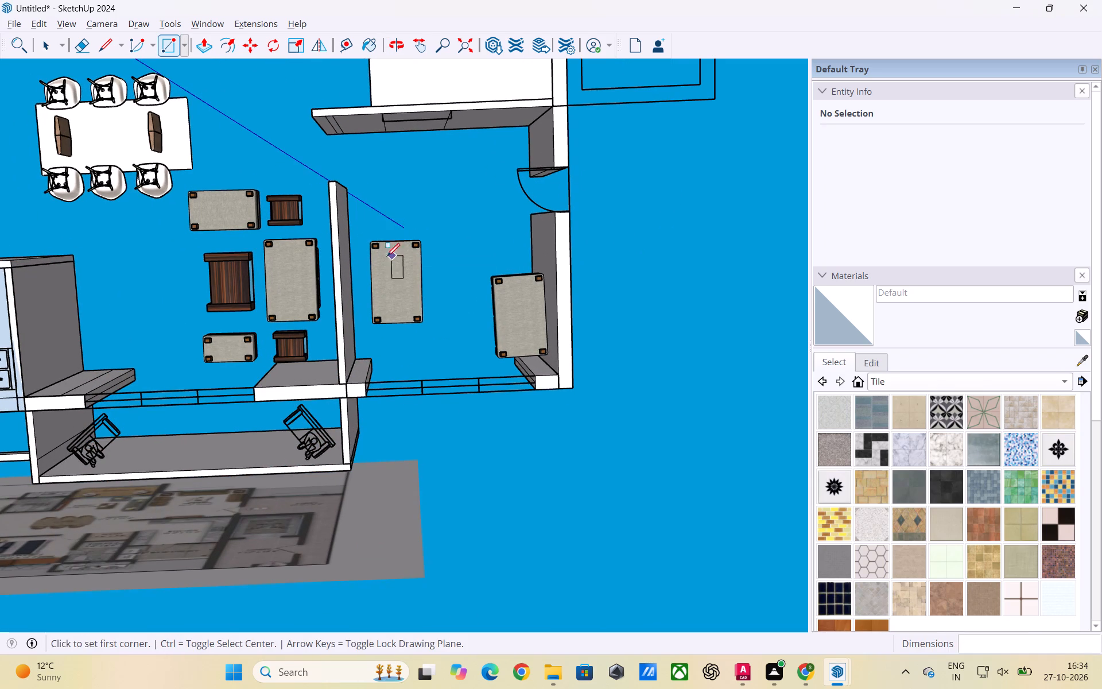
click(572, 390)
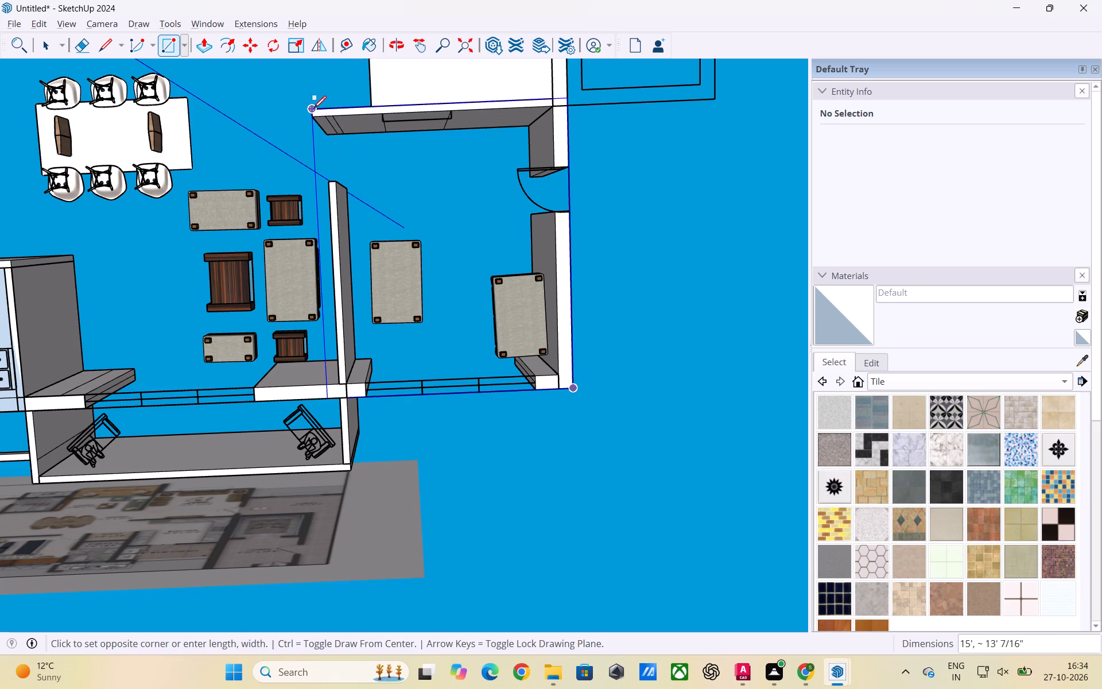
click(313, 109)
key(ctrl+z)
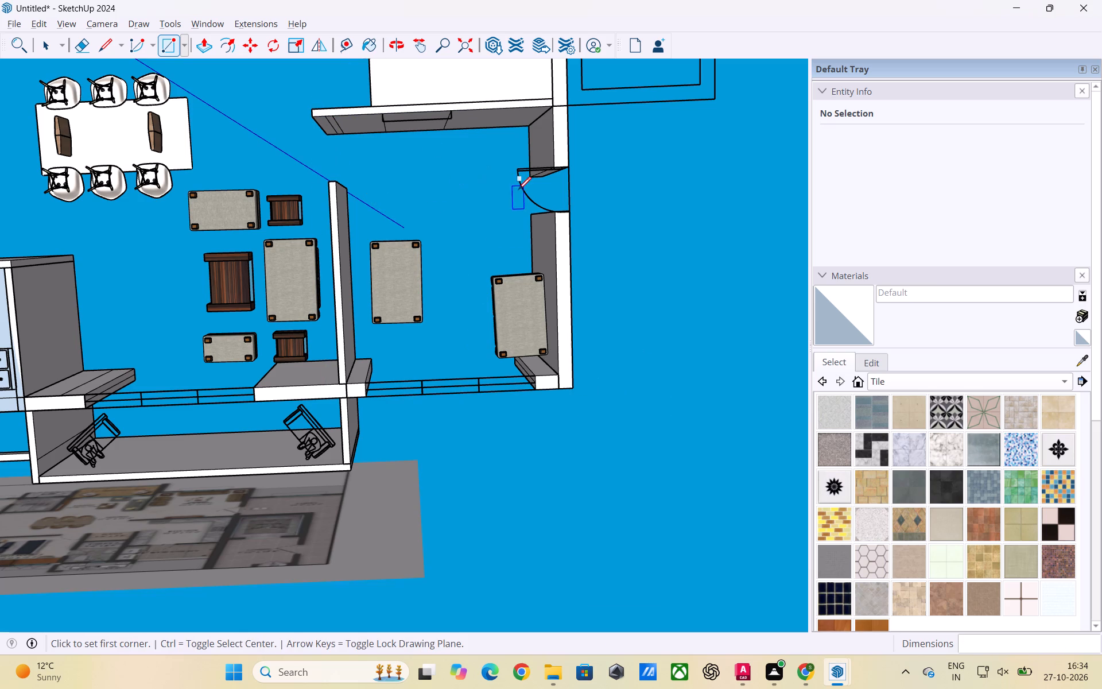
Examine the underside of the plan around the entrance, living and dining areas that still lack floor faces.
scroll(519, 312, down, 2)
scroll(506, 402, down, 2)
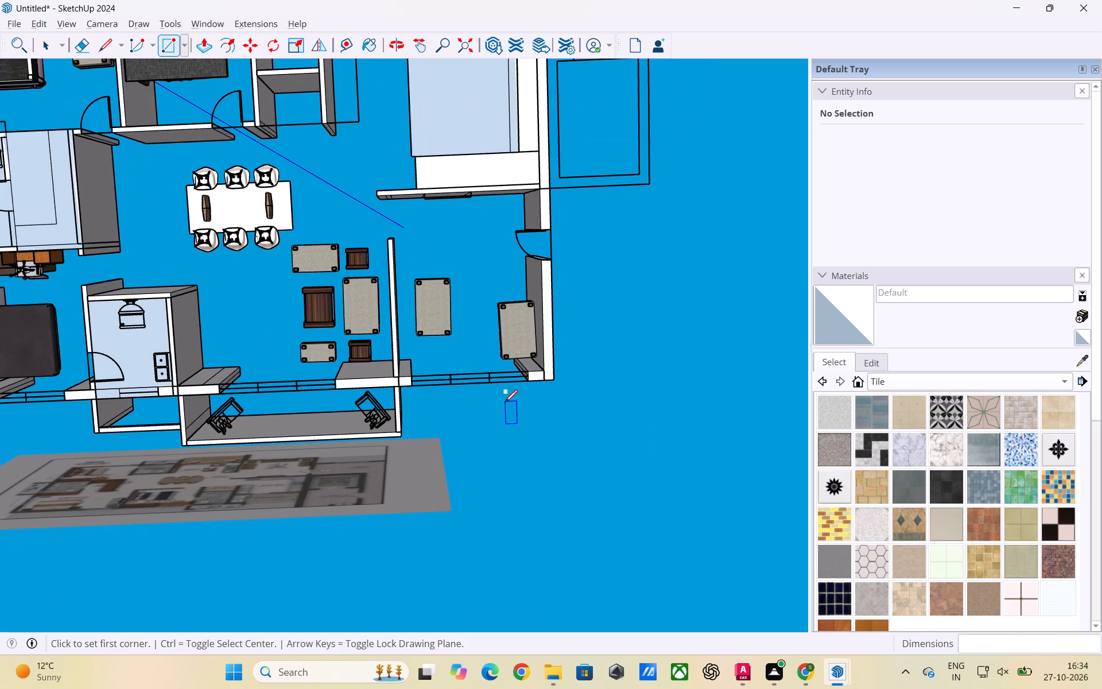
middle_drag(503, 404, 470, 404)
scroll(654, 300, down, 5)
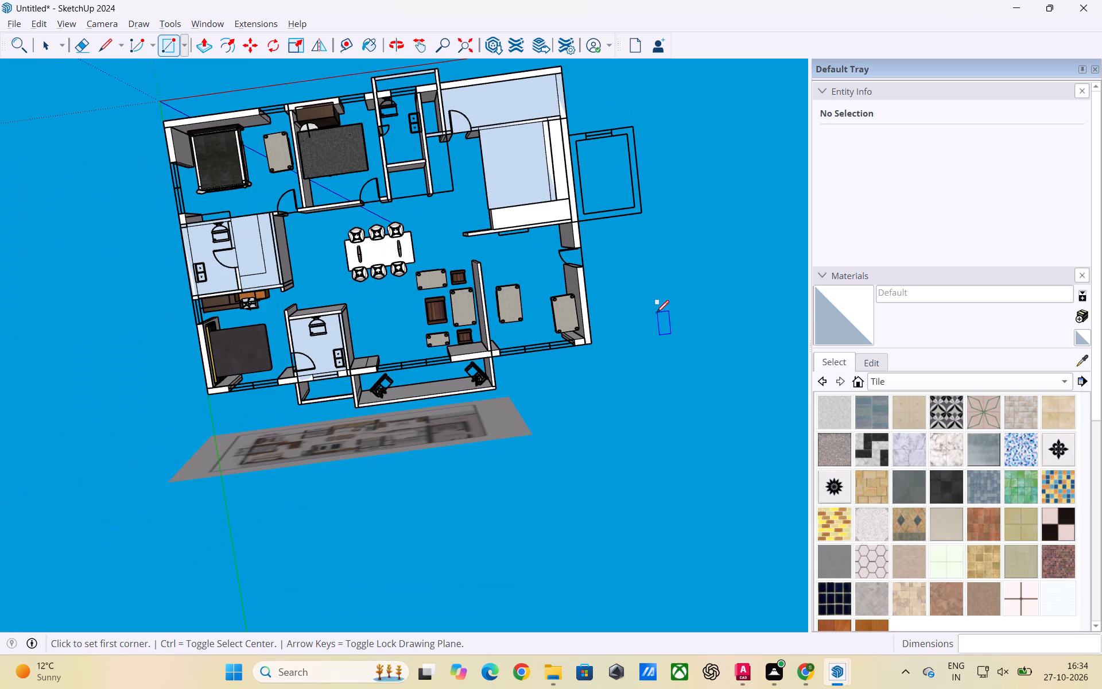
key(space)
scroll(627, 379, up, 3)
scroll(613, 375, down, 3)
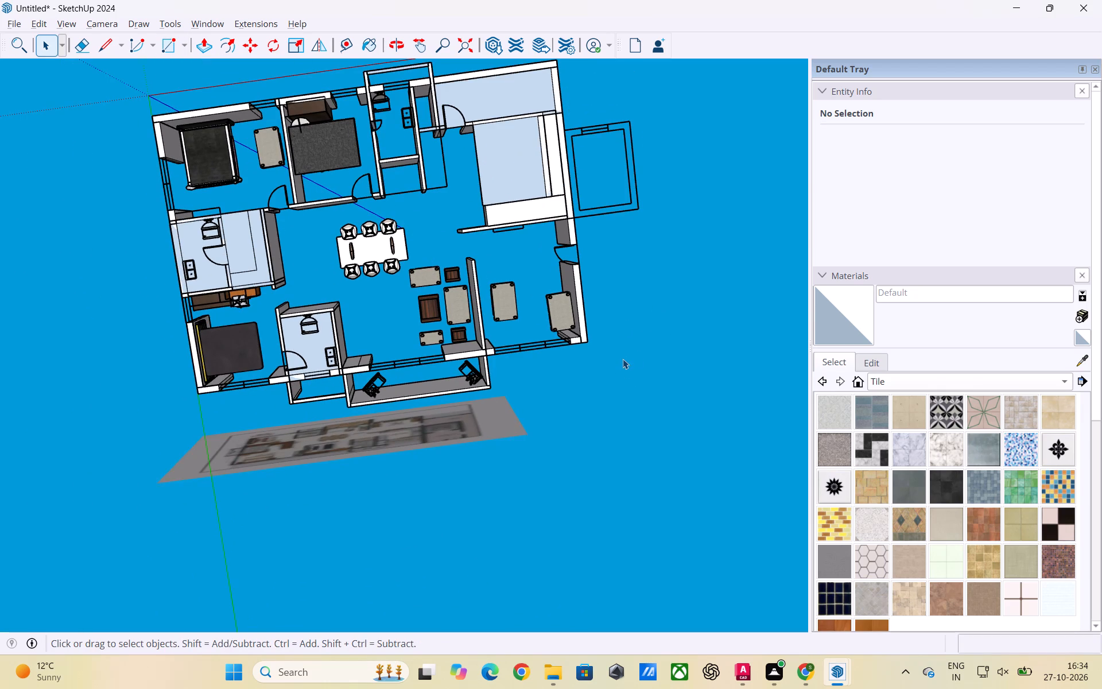
middle_drag(586, 396, 569, 281)
scroll(645, 322, down, 3)
middle_drag(665, 390, 641, 413)
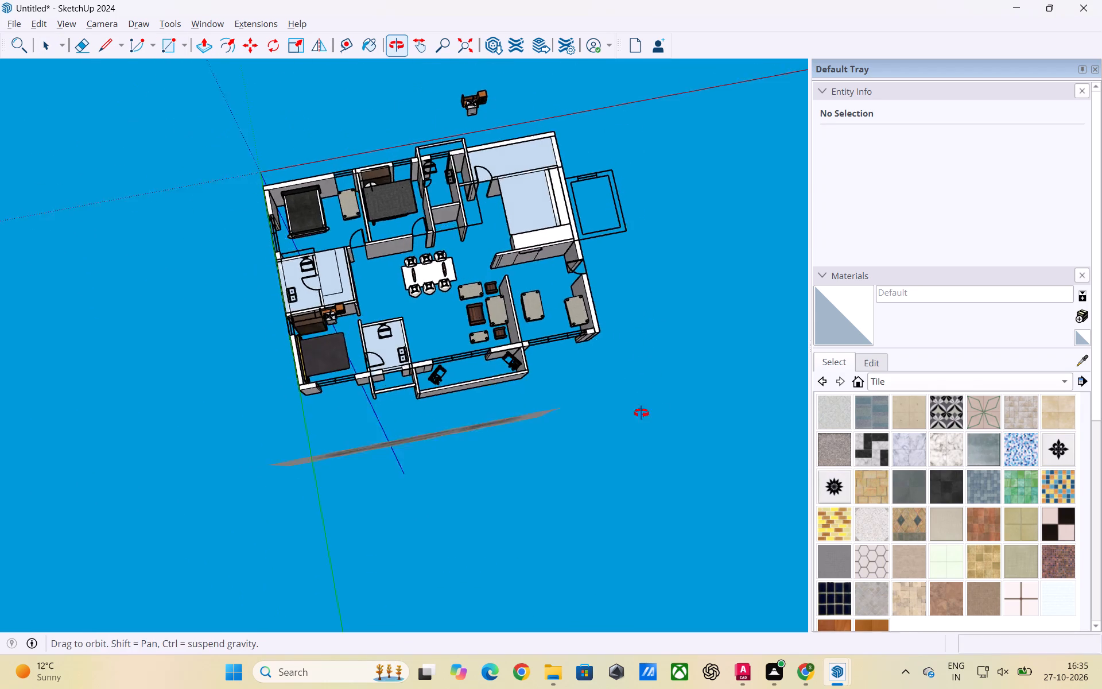
middle_drag(641, 413, 562, 437)
scroll(558, 335, up, 8)
scroll(325, 290, down, 3)
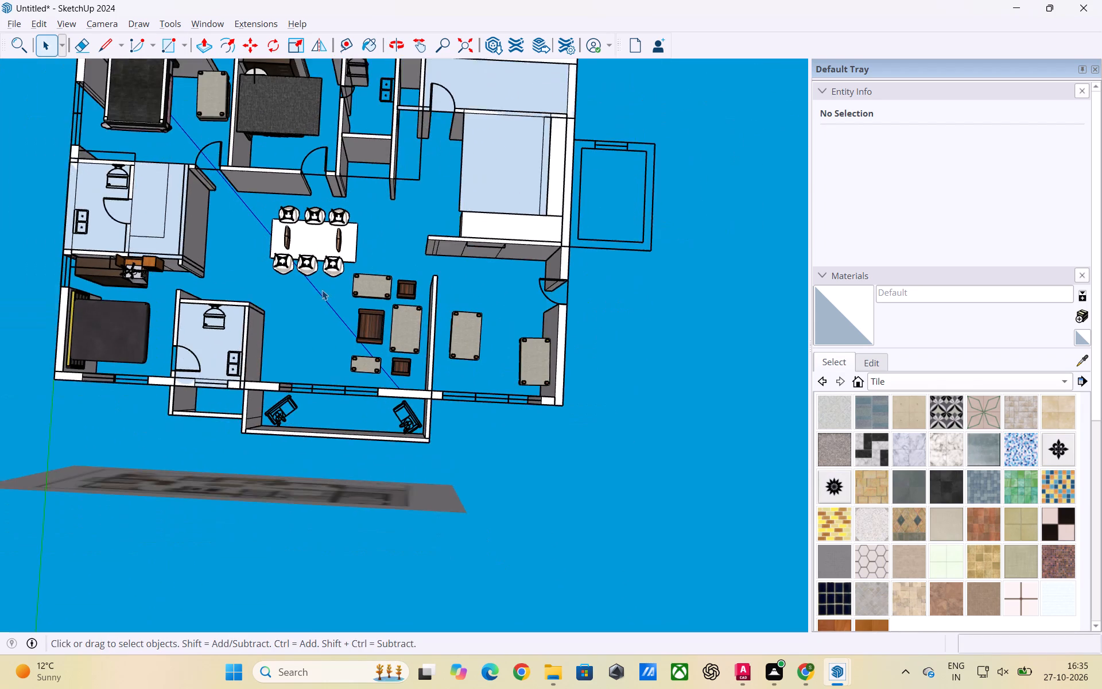
scroll(322, 290, down, 2)
scroll(488, 292, up, 4)
middle_drag(465, 279, 469, 351)
scroll(488, 282, down, 2)
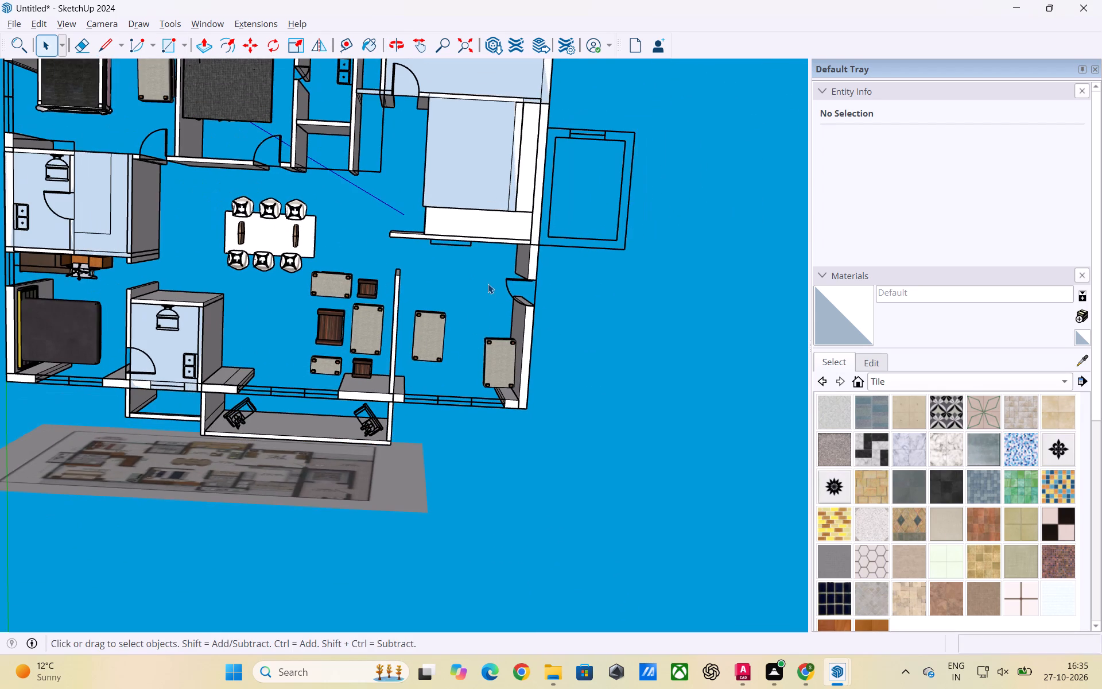
middle_drag(675, 289, 649, 282)
scroll(506, 300, up, 2)
scroll(627, 284, down, 3)
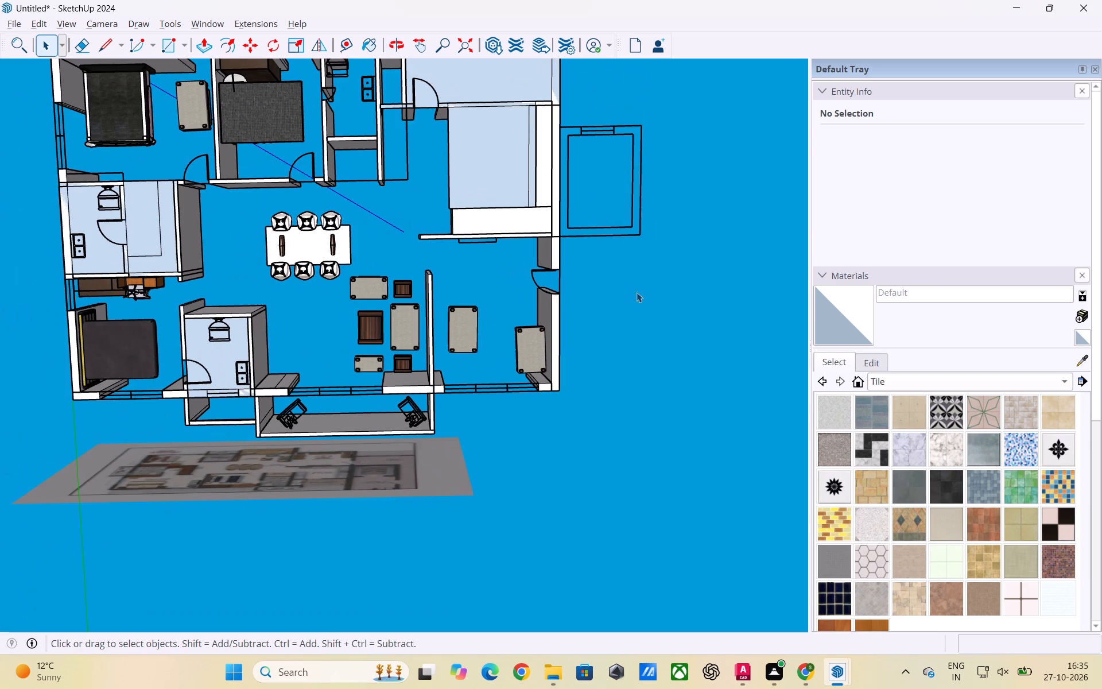
scroll(526, 296, up, 1)
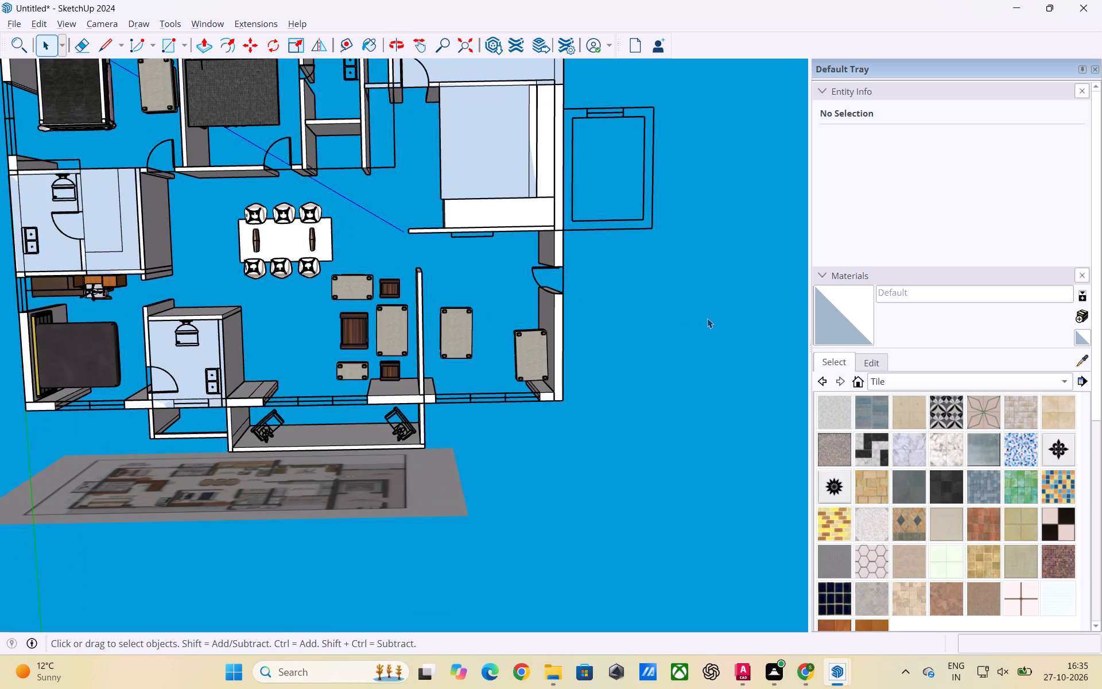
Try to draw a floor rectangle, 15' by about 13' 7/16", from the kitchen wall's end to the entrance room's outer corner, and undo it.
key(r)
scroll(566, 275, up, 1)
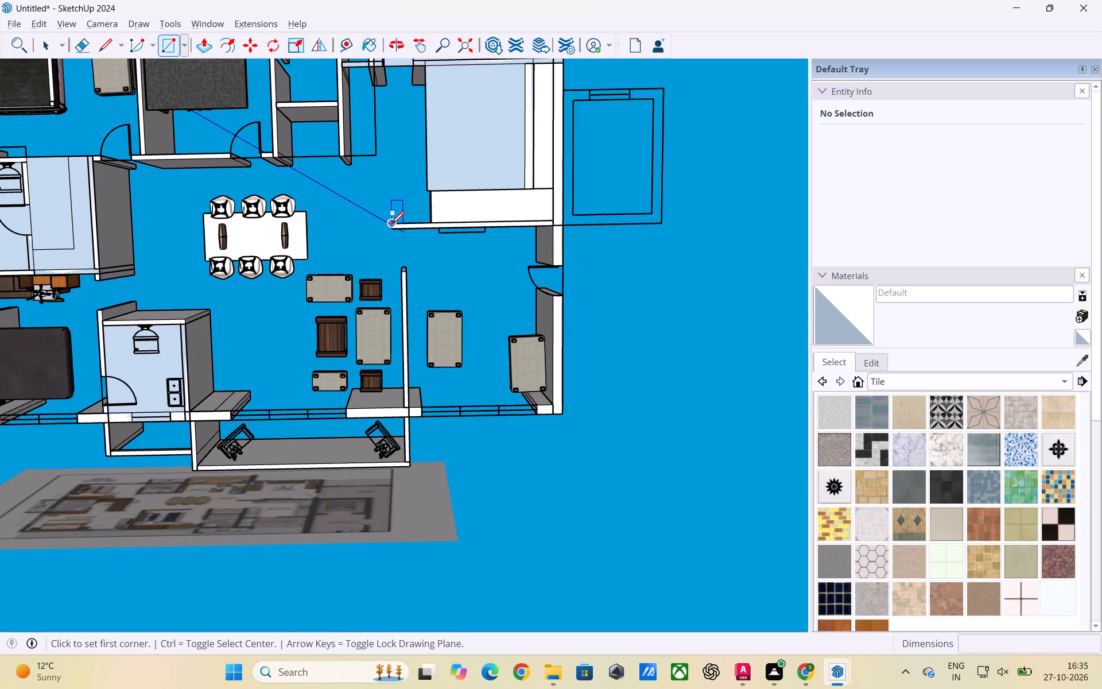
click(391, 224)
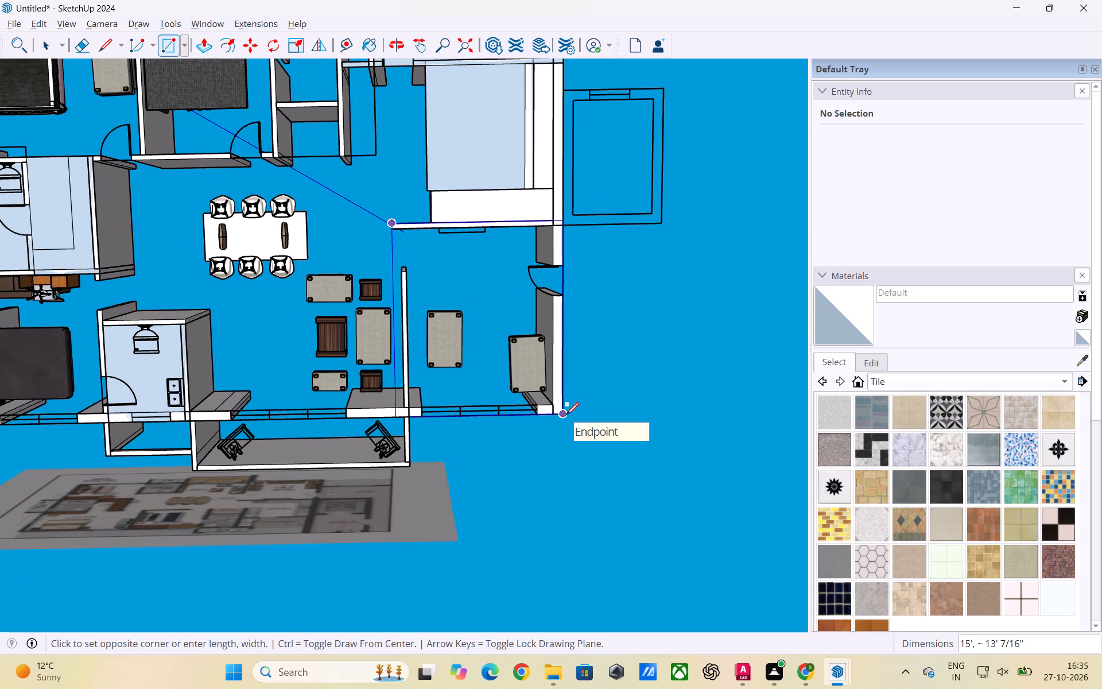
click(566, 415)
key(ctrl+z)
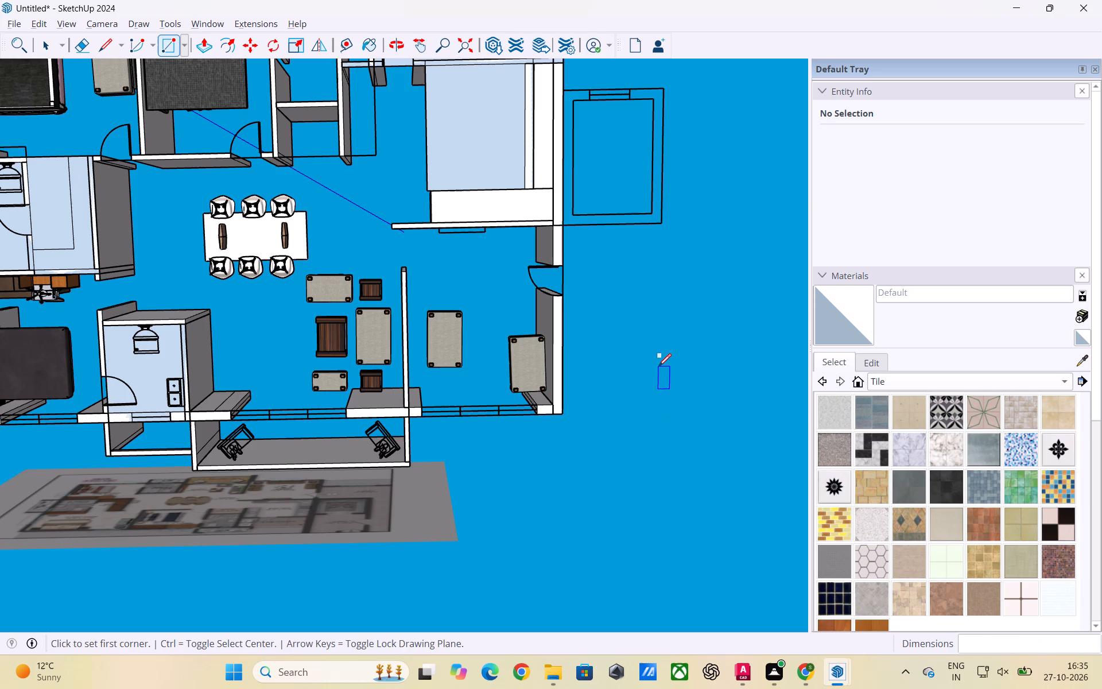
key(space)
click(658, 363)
Examine the underside of the whole plan for rooms that still lack floor faces.
scroll(667, 369, down, 2)
middle_drag(527, 388, 526, 330)
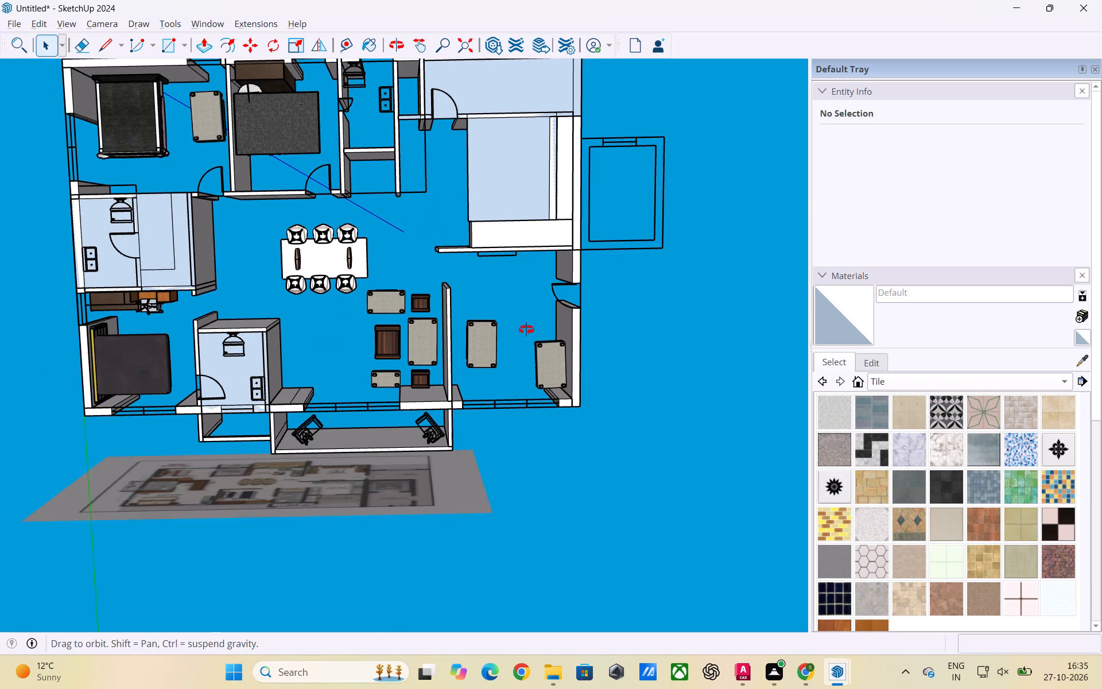
middle_drag(526, 330, 526, 285)
scroll(646, 326, down, 2)
middle_drag(565, 338, 565, 368)
scroll(684, 363, down, 2)
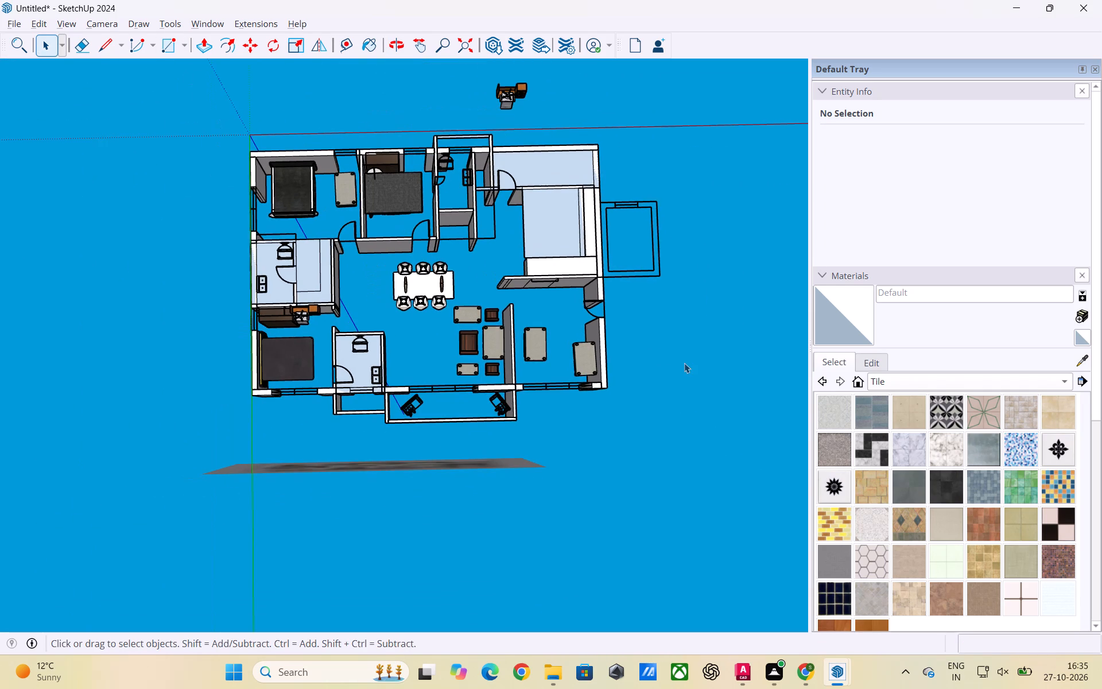
scroll(297, 356, up, 1)
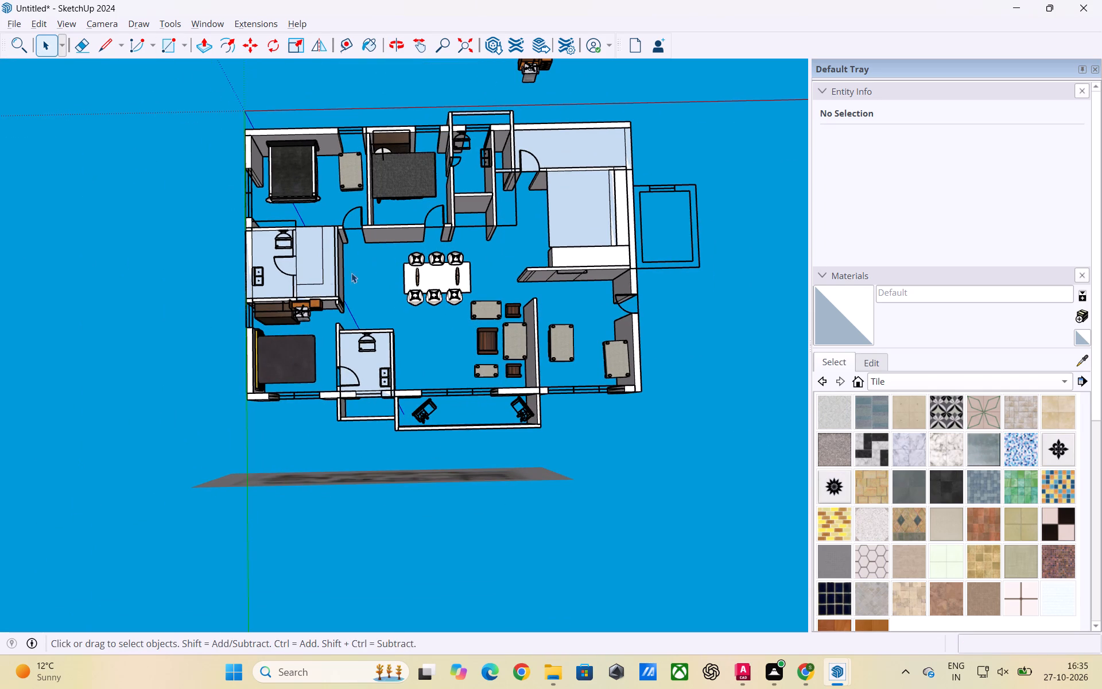
scroll(304, 291, up, 2)
middle_drag(312, 278, 313, 341)
scroll(395, 313, down, 5)
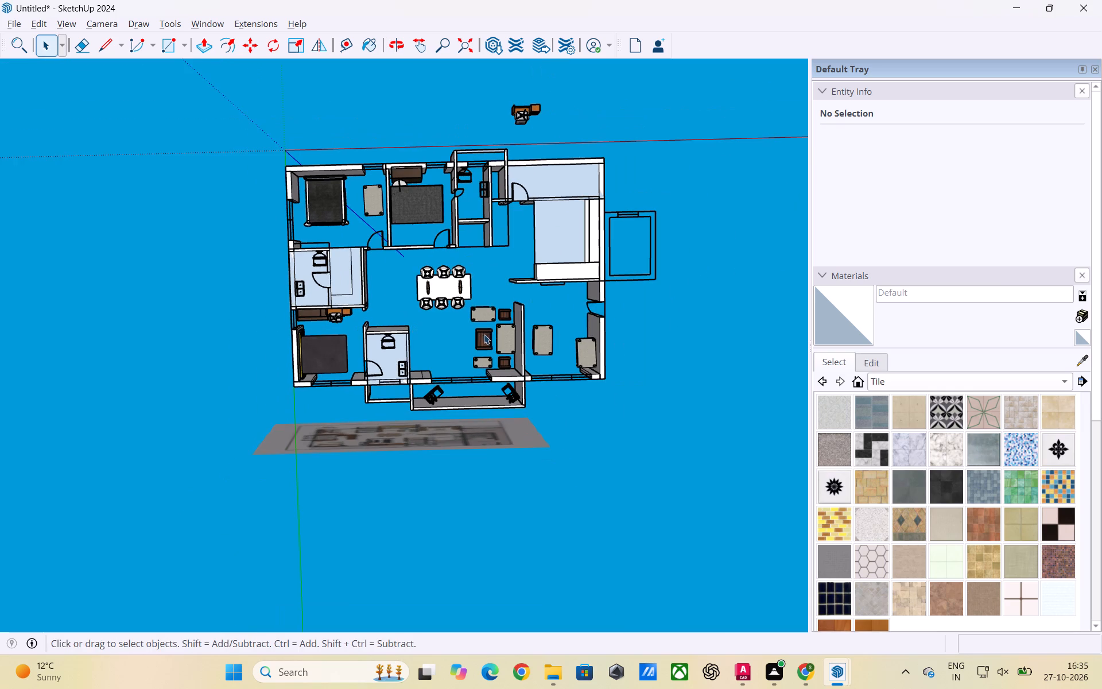
scroll(356, 199, up, 4)
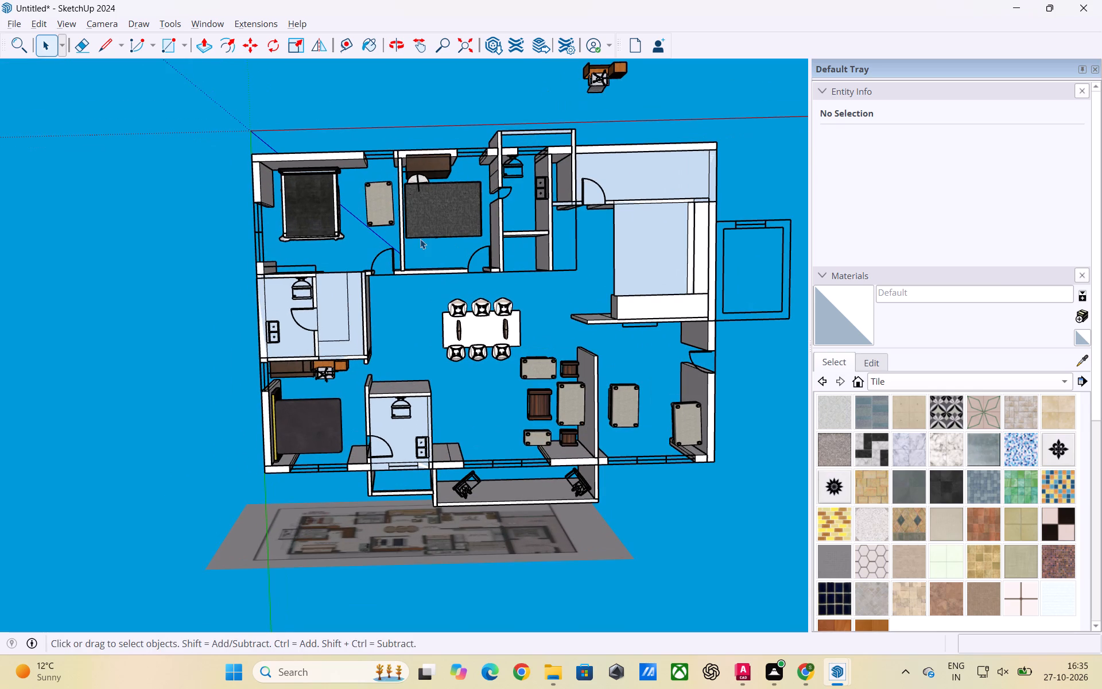
middle_drag(418, 245, 436, 219)
scroll(456, 207, down, 2)
middle_drag(456, 215, 459, 275)
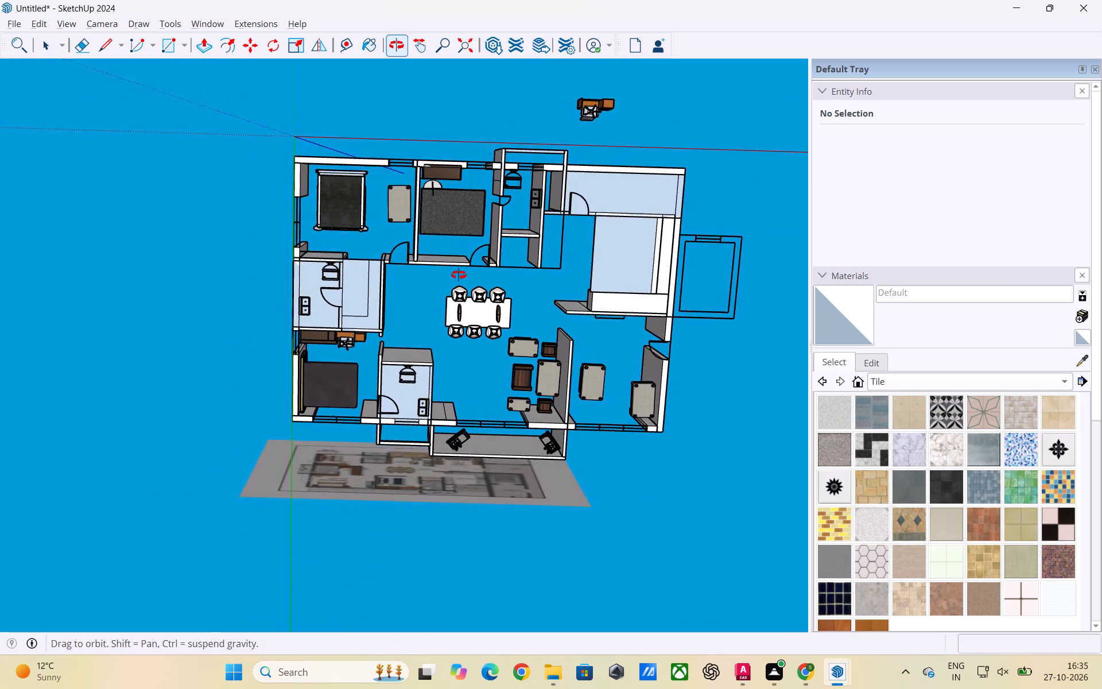
middle_drag(459, 275, 459, 284)
middle_drag(711, 165, 697, 156)
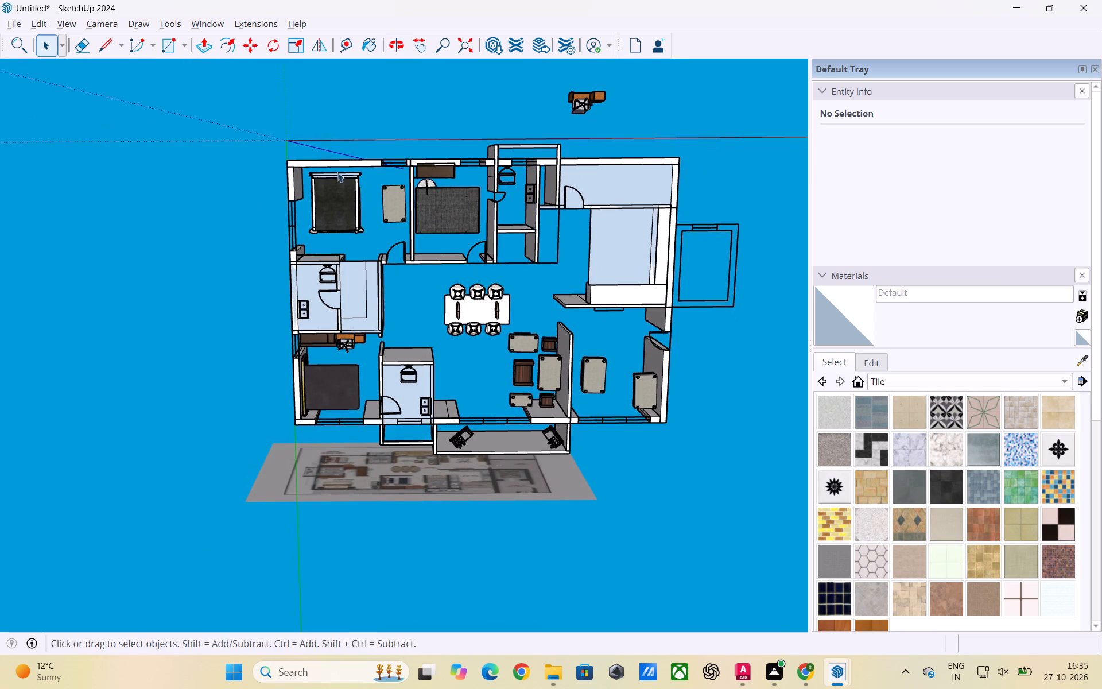
Draw an 11' 7 1/2" by 10' floor rectangle under the middle bedroom with the dark bed and desk.
scroll(337, 173, up, 2)
key(r)
scroll(480, 217, up, 2)
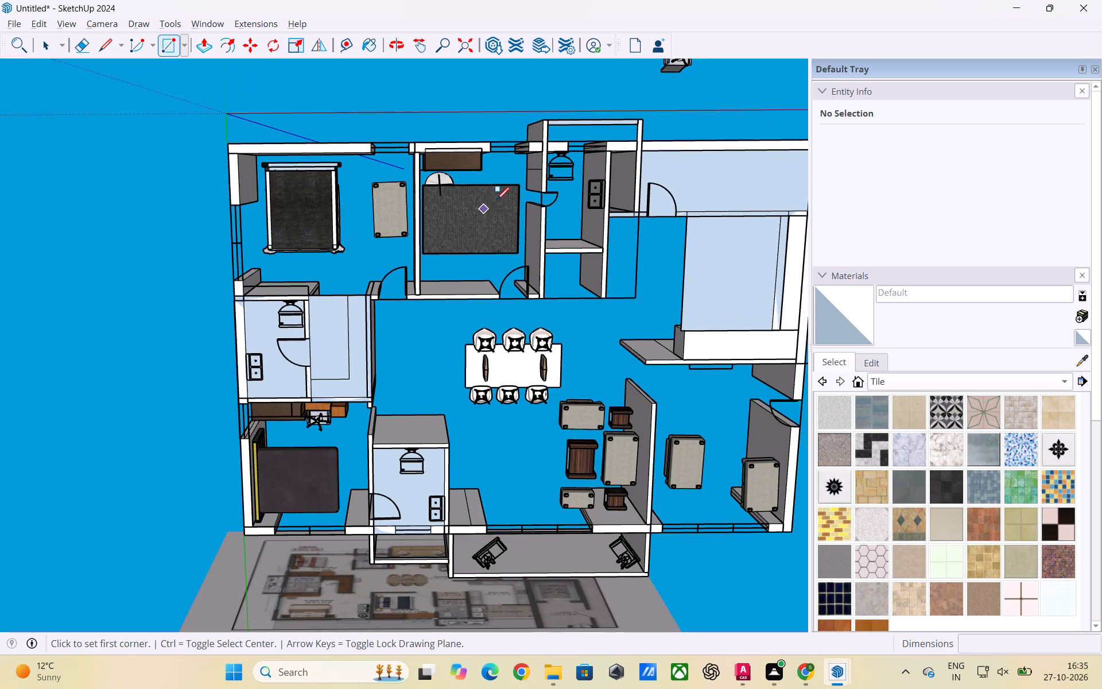
click(419, 154)
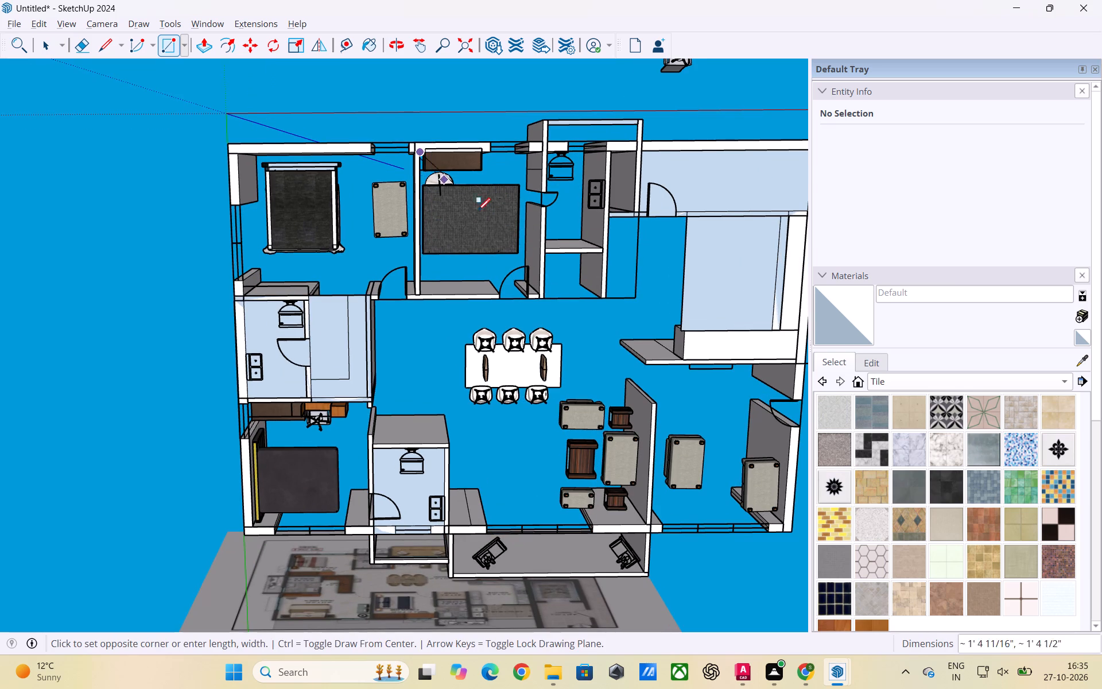
click(545, 300)
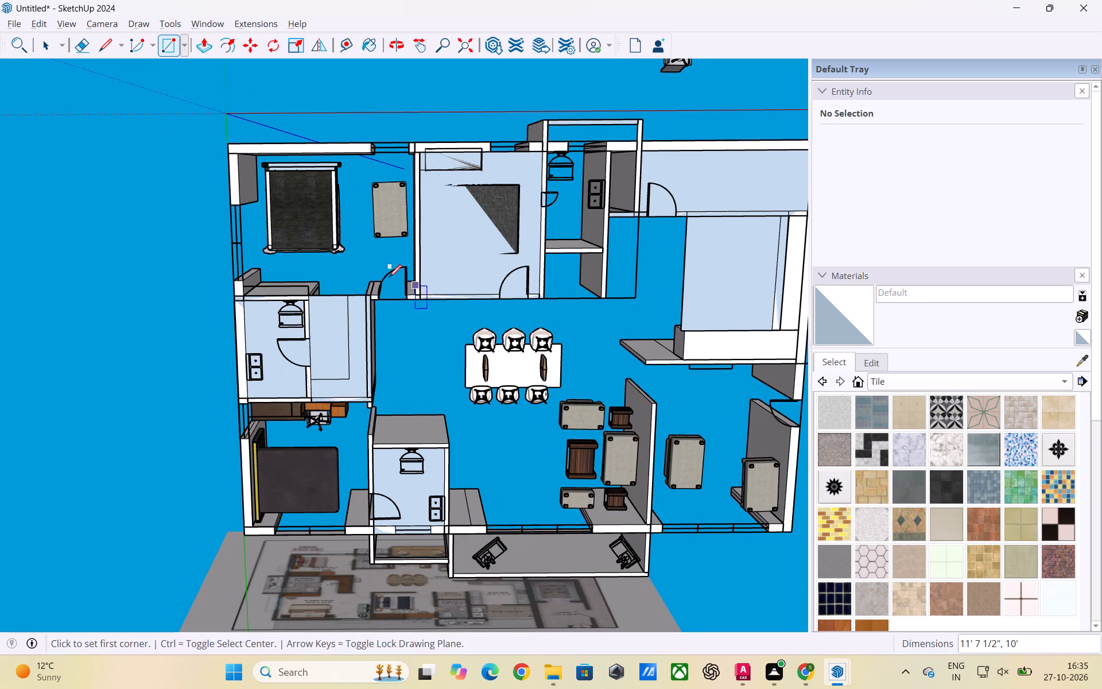
Draw a 7' 7" by 4' 7 1/2" floor rectangle under the bathroom beside the middle bedroom.
scroll(177, 226, down, 3)
scroll(489, 205, up, 2)
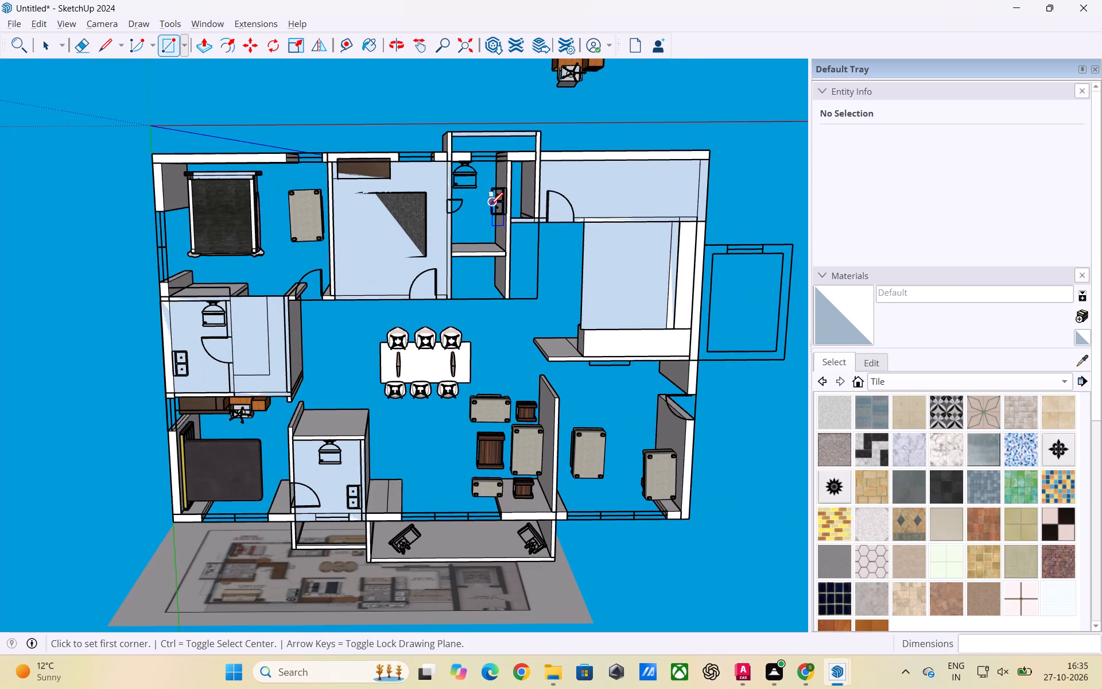
click(453, 163)
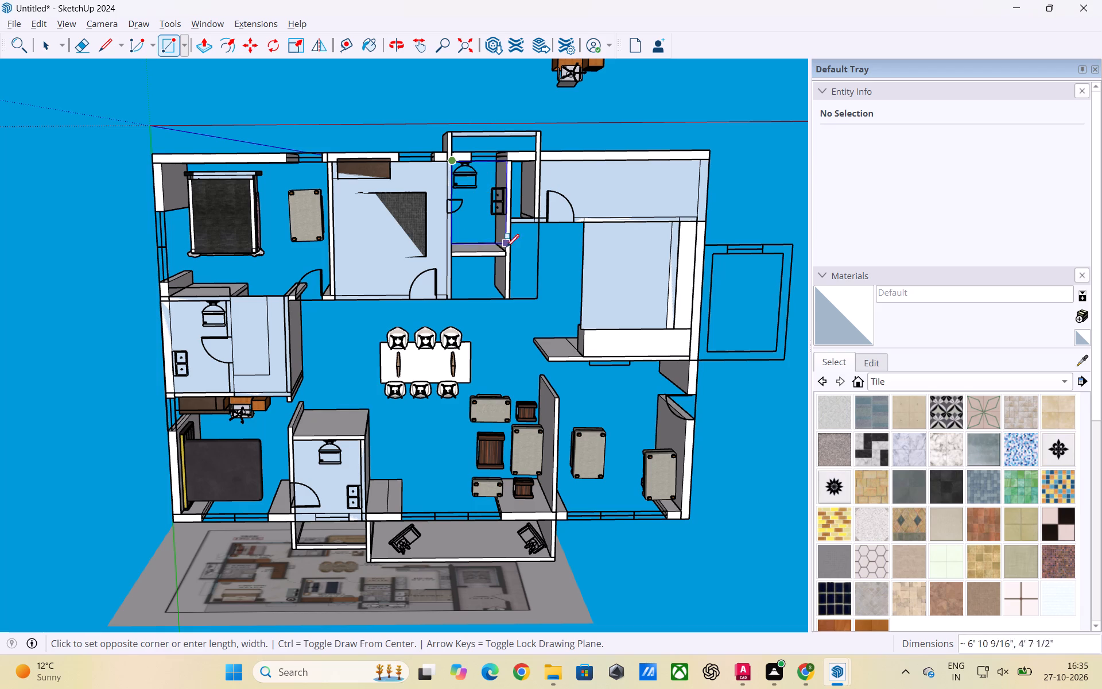
click(510, 253)
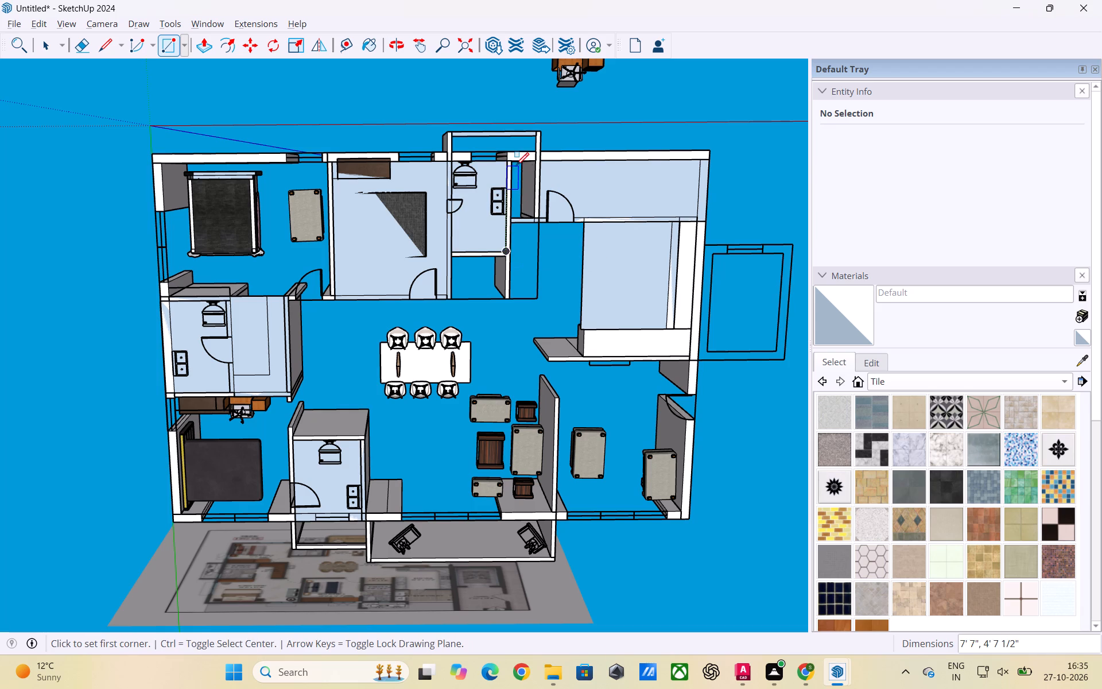
Draw a 4' 7 1/2" by 3' 8" floor rectangle under the small compartment adjoining that bathroom.
click(453, 258)
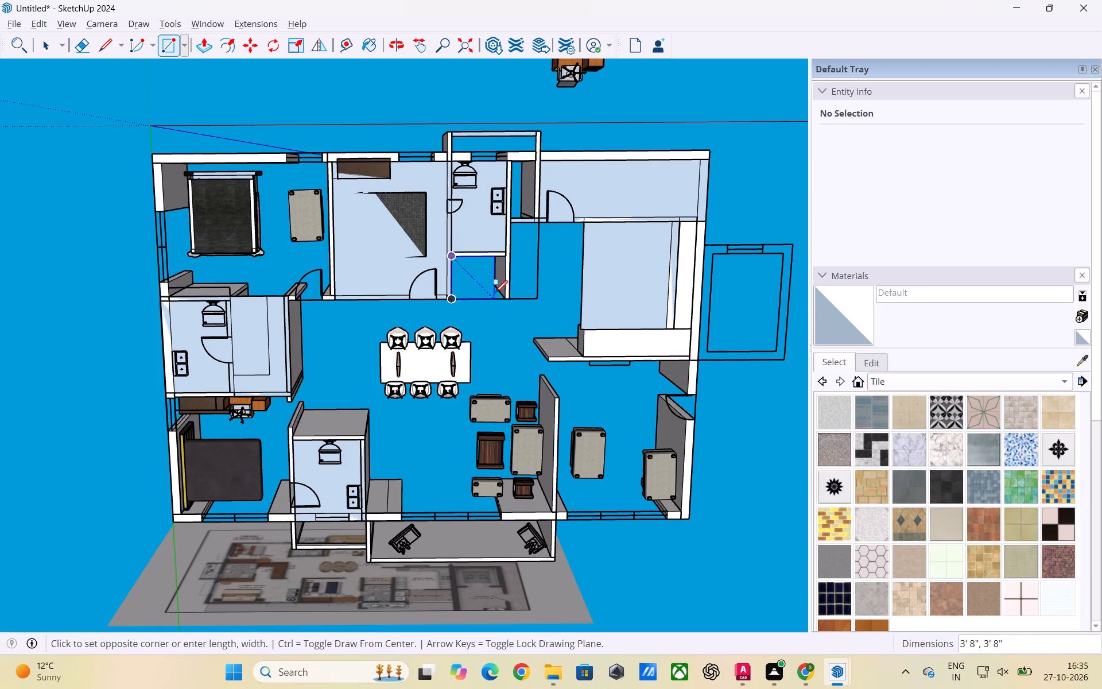
click(506, 299)
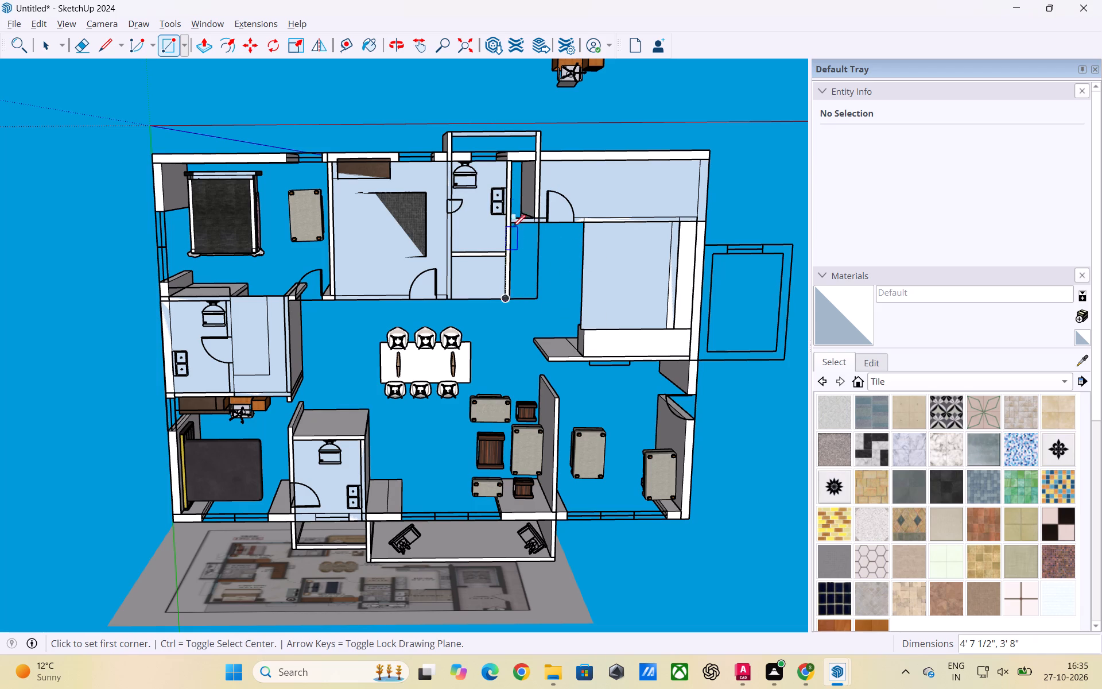
Draw a floor rectangle, about 6' 6" by 2' 4 5/8", under the strip between the bathroom block and the kitchen.
click(511, 224)
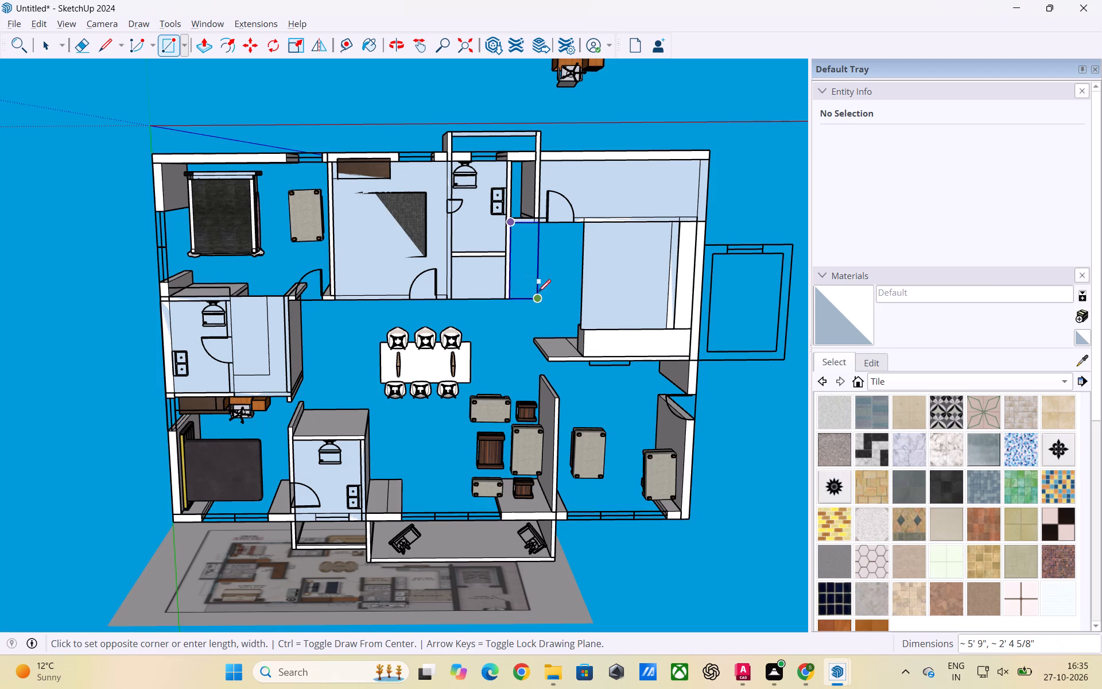
click(538, 296)
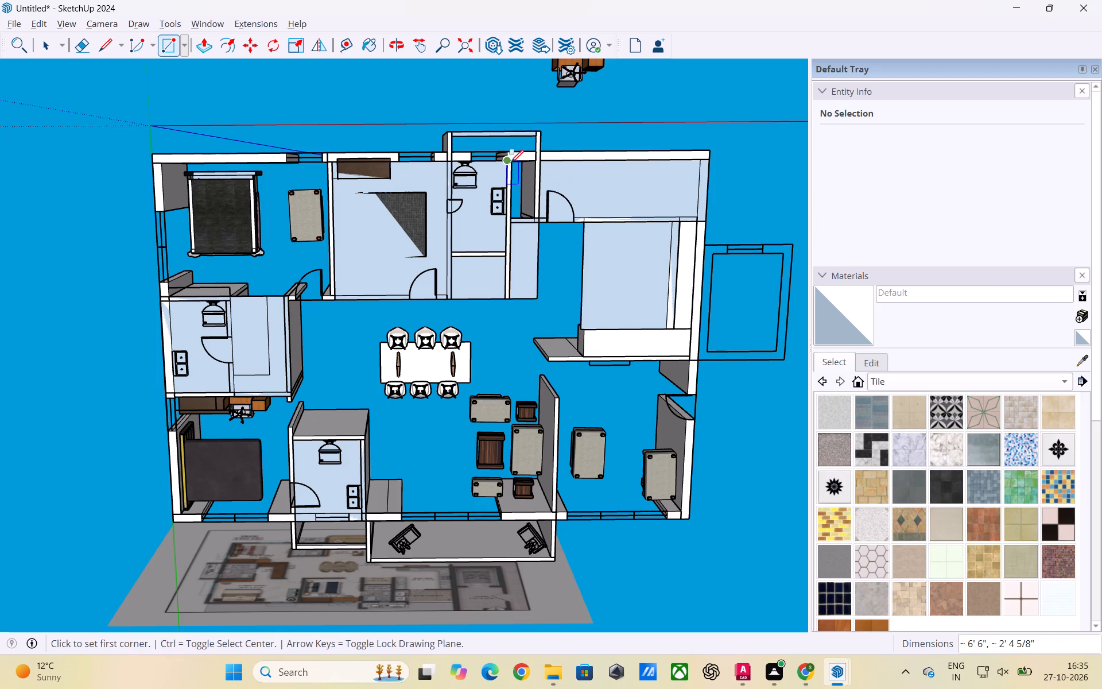
Draw a floor rectangle filling the narrow space between the bathroom and the room with the door behind the kitchen.
scroll(514, 167, up, 6)
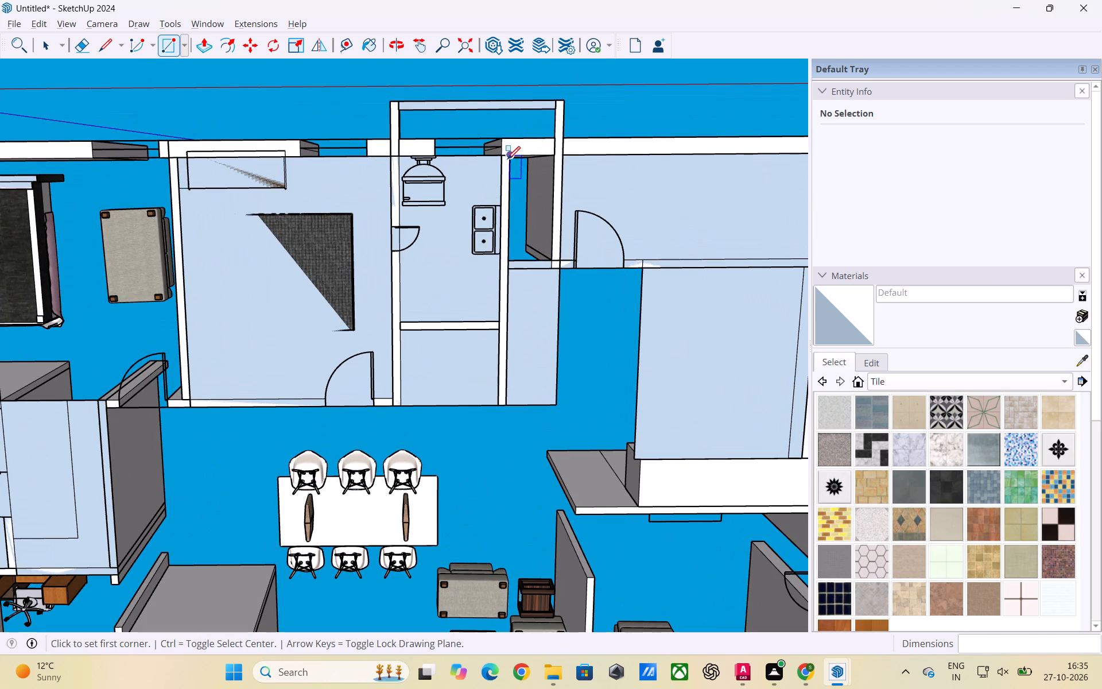
click(511, 158)
click(554, 257)
Draw a floor rectangle under the corner bedroom, from its outer corner to the wall shared with the middle bedroom.
scroll(512, 190, down, 3)
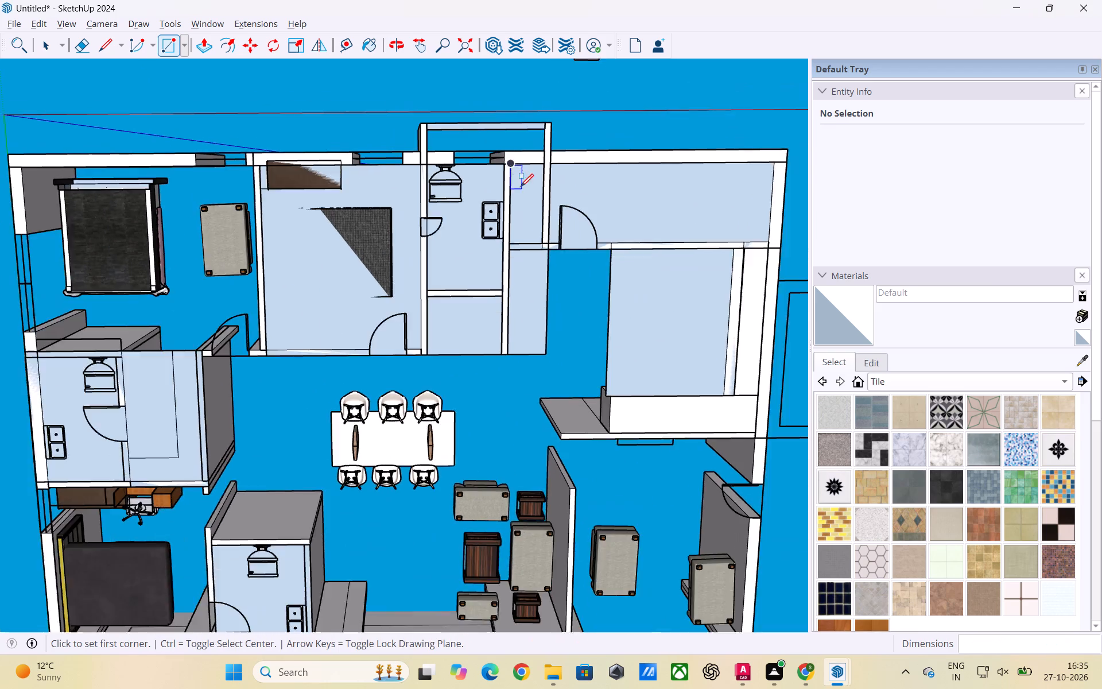
scroll(521, 187, down, 3)
scroll(586, 219, down, 4)
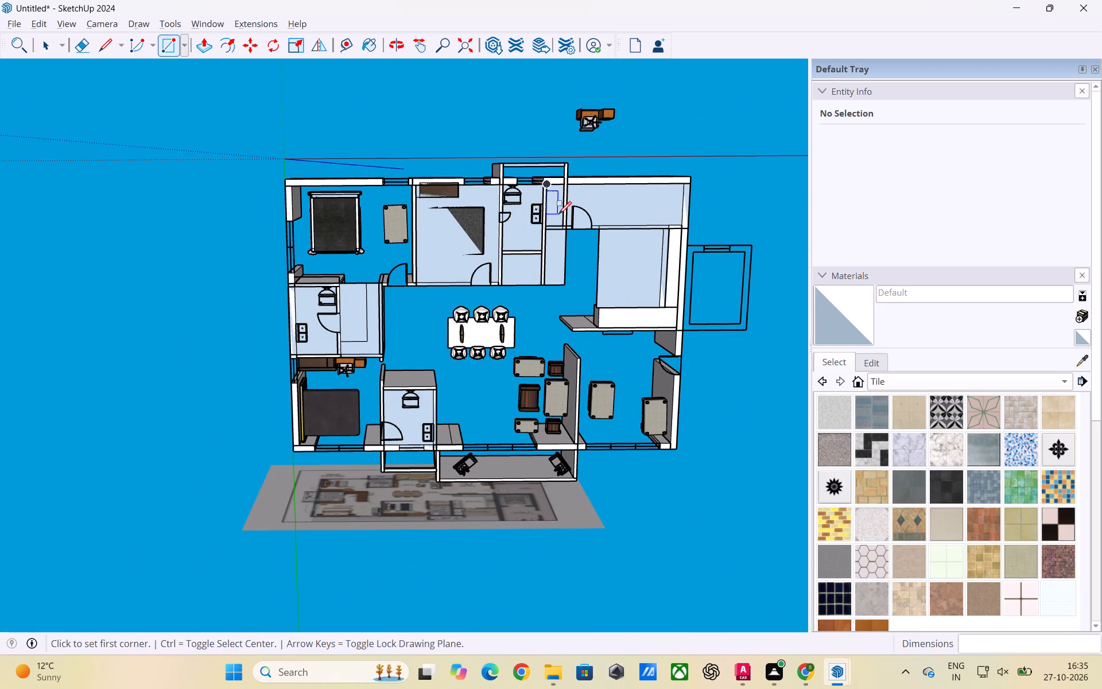
scroll(328, 416, up, 2)
scroll(424, 350, down, 1)
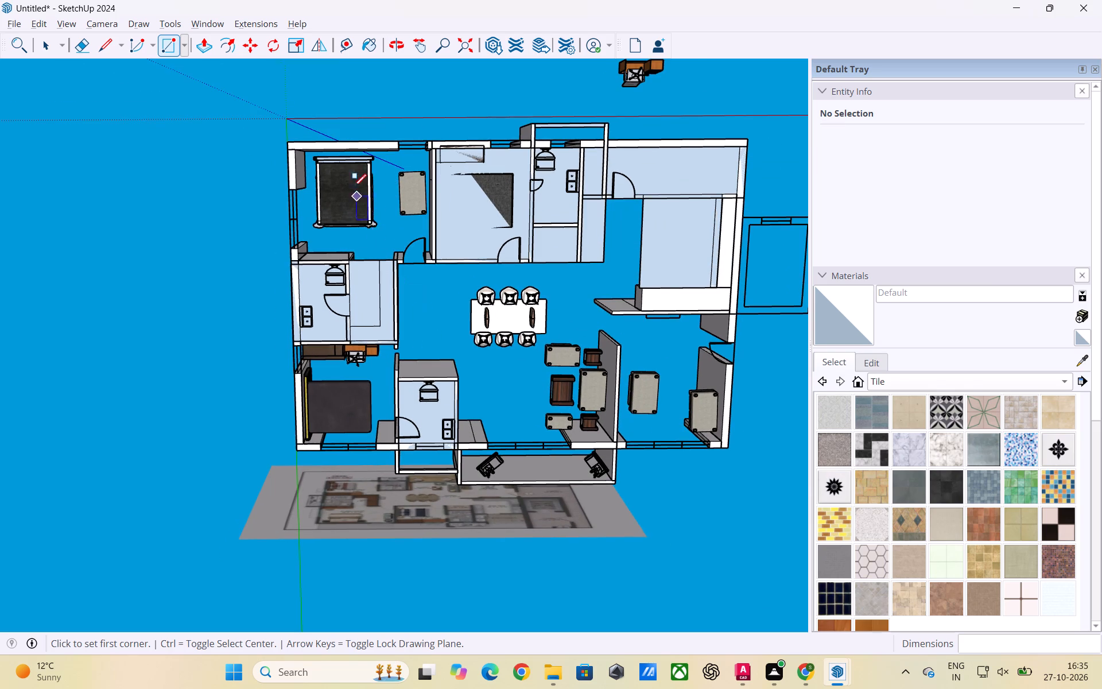
scroll(337, 147, up, 2)
click(288, 148)
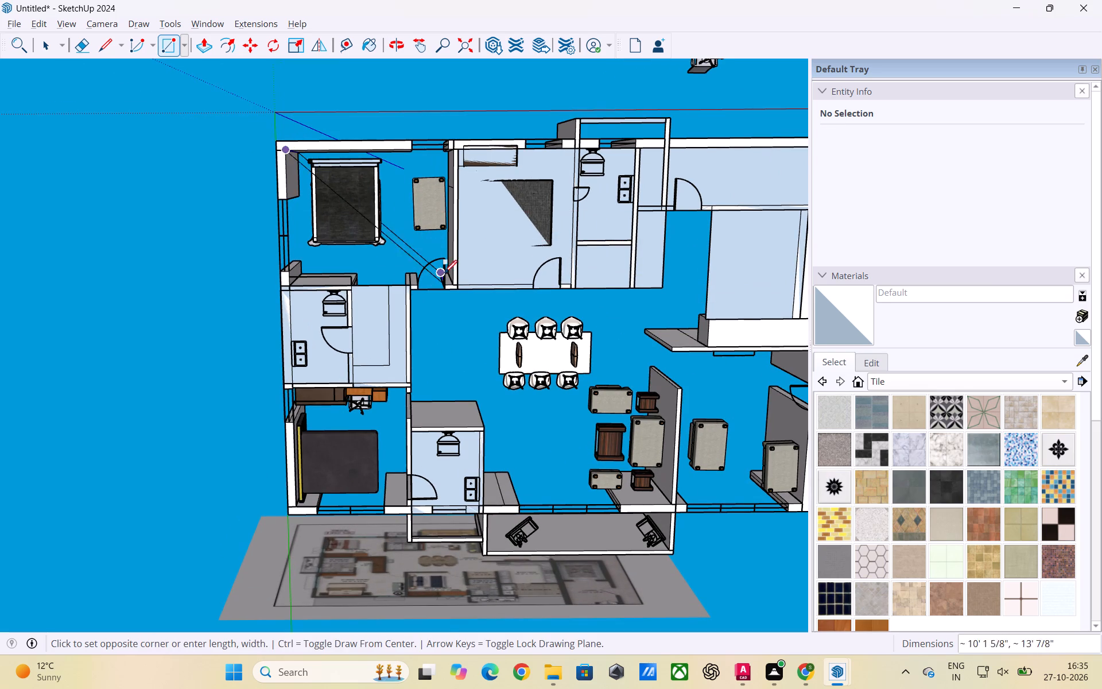
click(453, 287)
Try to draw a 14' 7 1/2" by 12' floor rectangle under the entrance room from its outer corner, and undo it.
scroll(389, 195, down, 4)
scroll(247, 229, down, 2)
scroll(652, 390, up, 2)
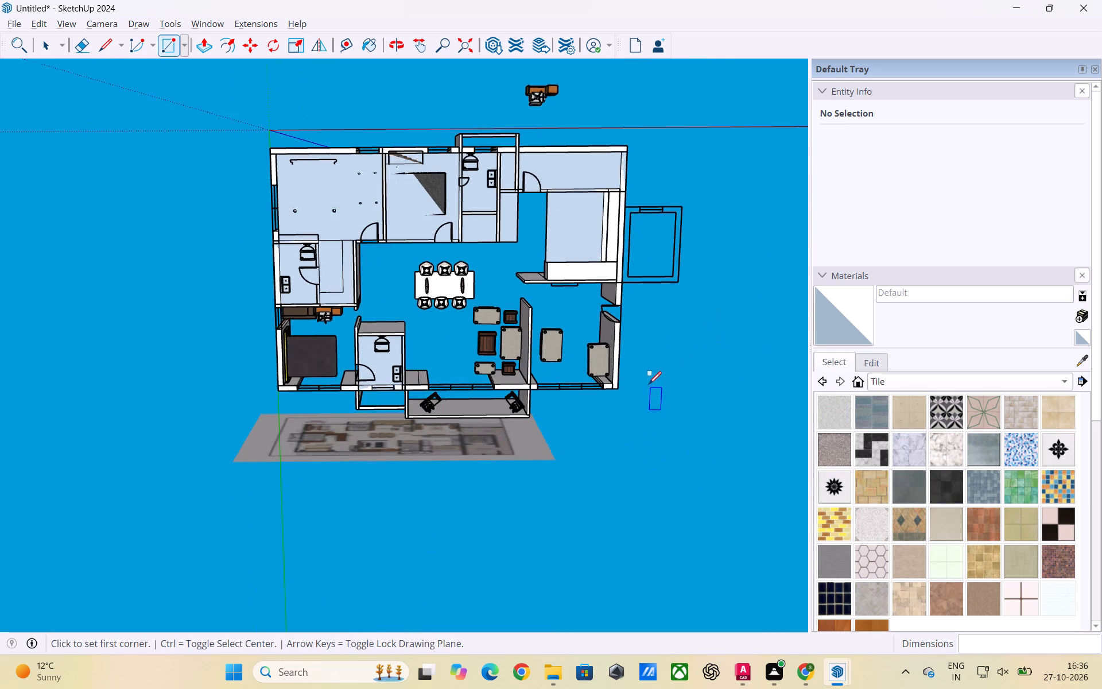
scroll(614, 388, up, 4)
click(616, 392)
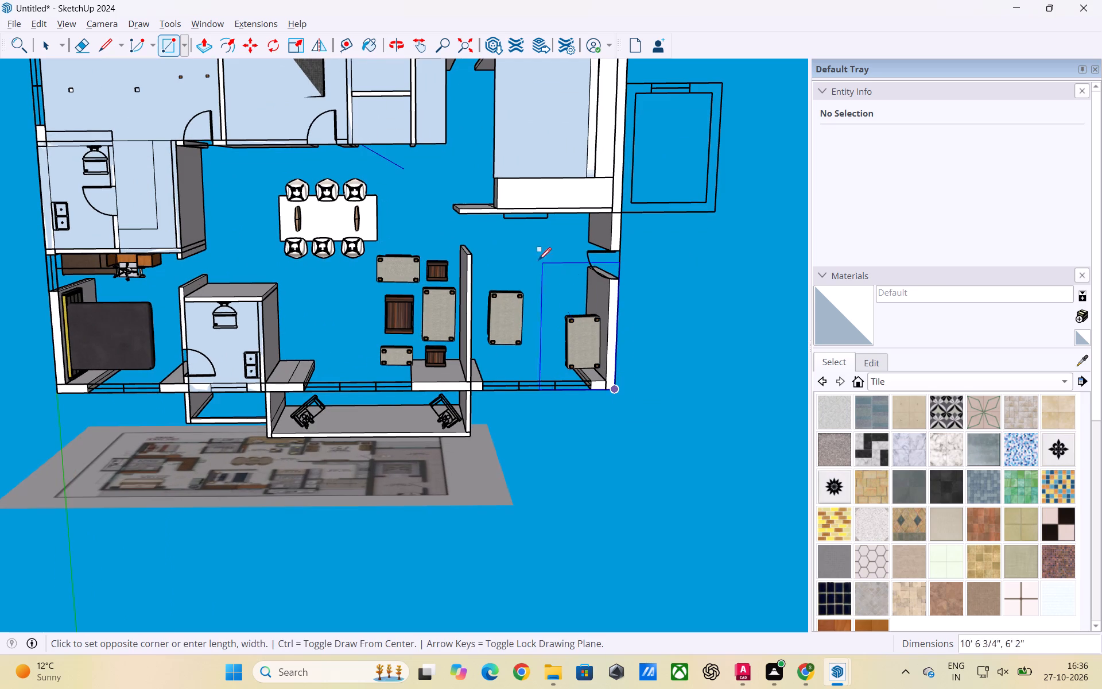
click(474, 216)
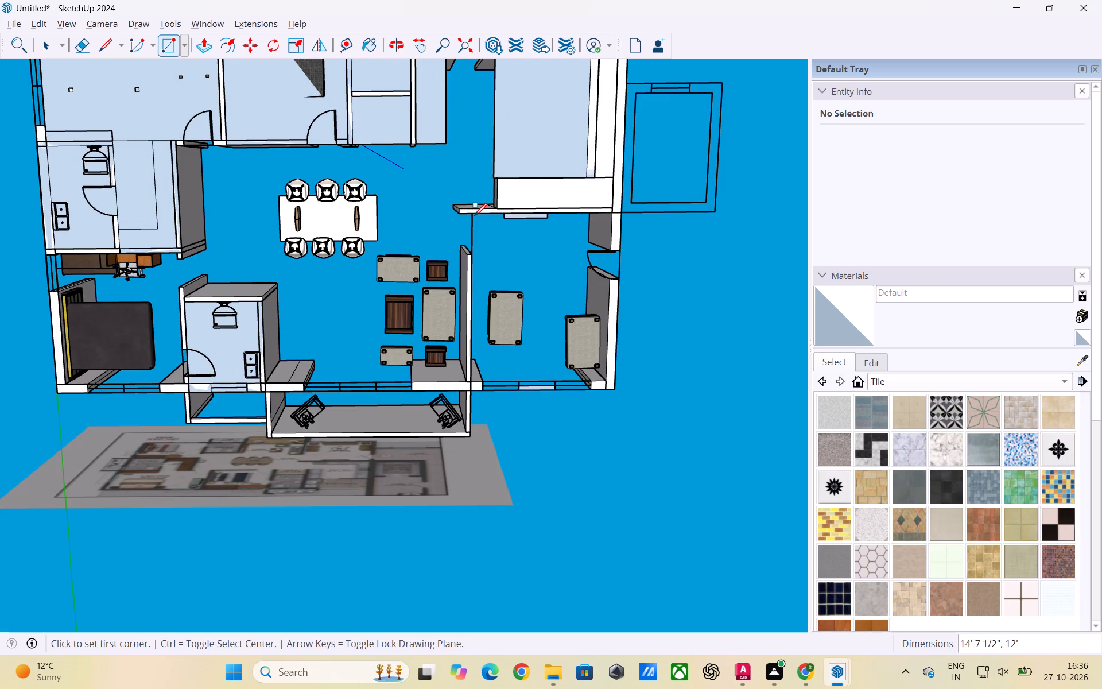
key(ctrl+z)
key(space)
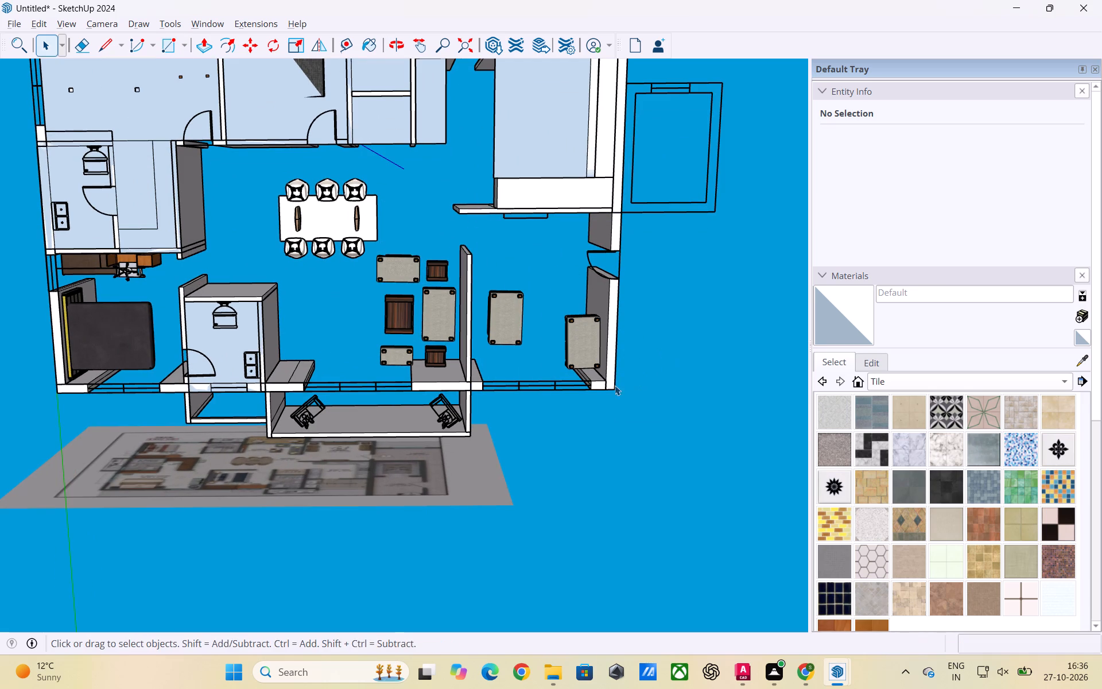
Examine the underside of the plan around the remaining open areas and the balcony.
scroll(611, 377, down, 3)
middle_drag(584, 397, 580, 276)
scroll(591, 330, up, 2)
scroll(724, 270, down, 5)
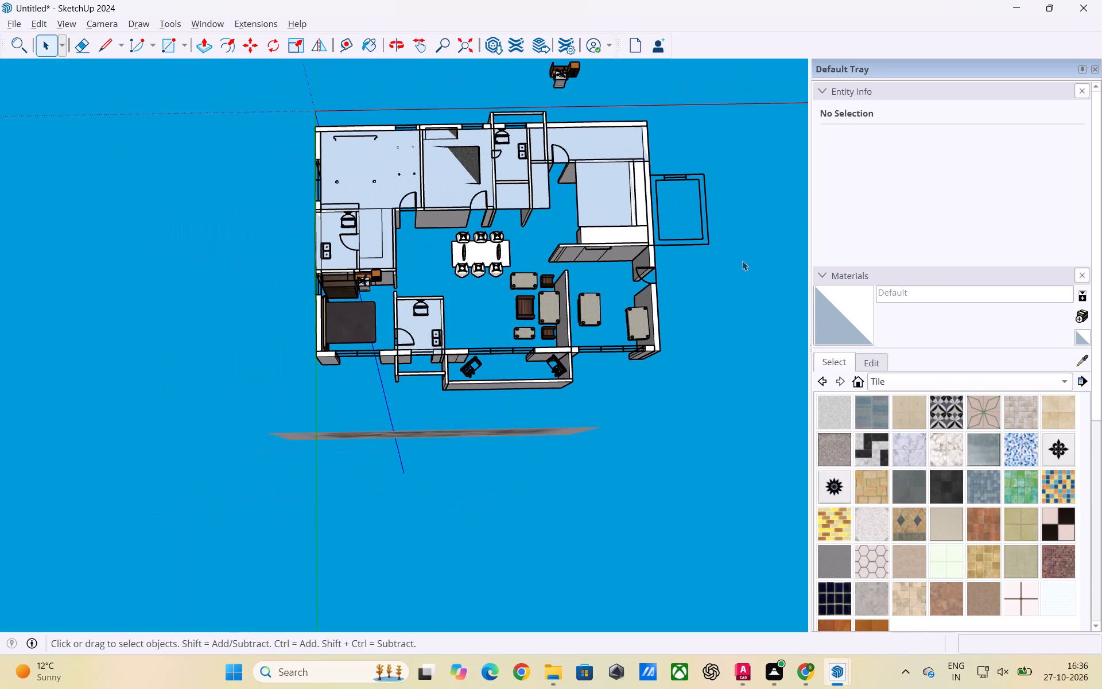
scroll(487, 352, down, 4)
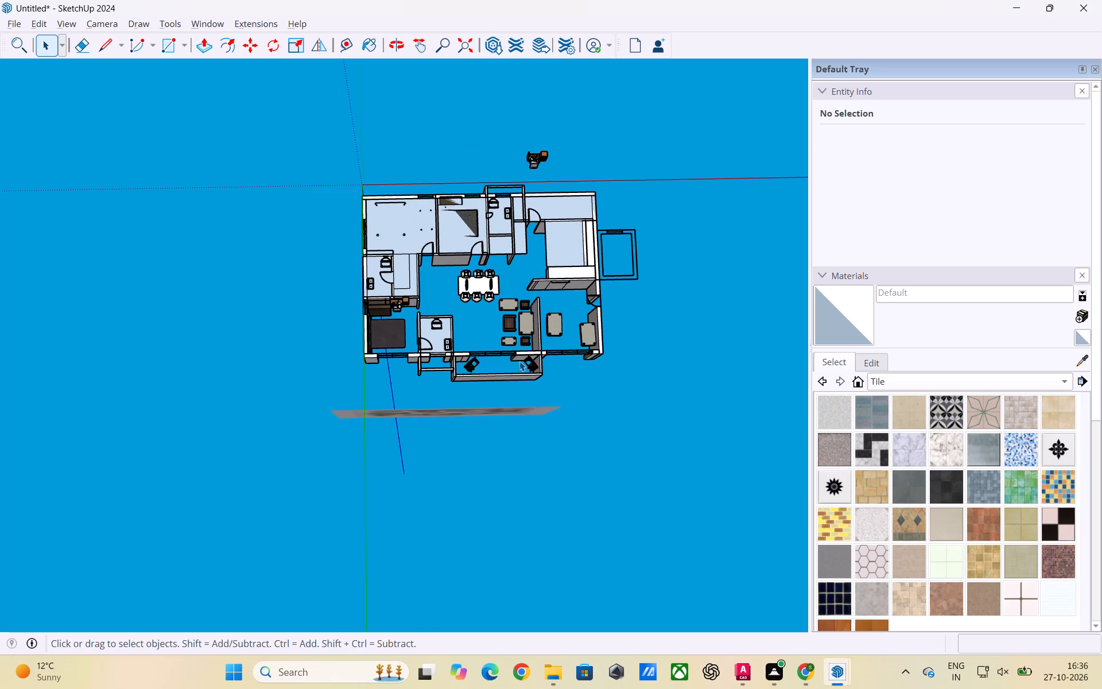
scroll(551, 413, up, 2)
scroll(386, 397, down, 4)
middle_drag(419, 383, 426, 431)
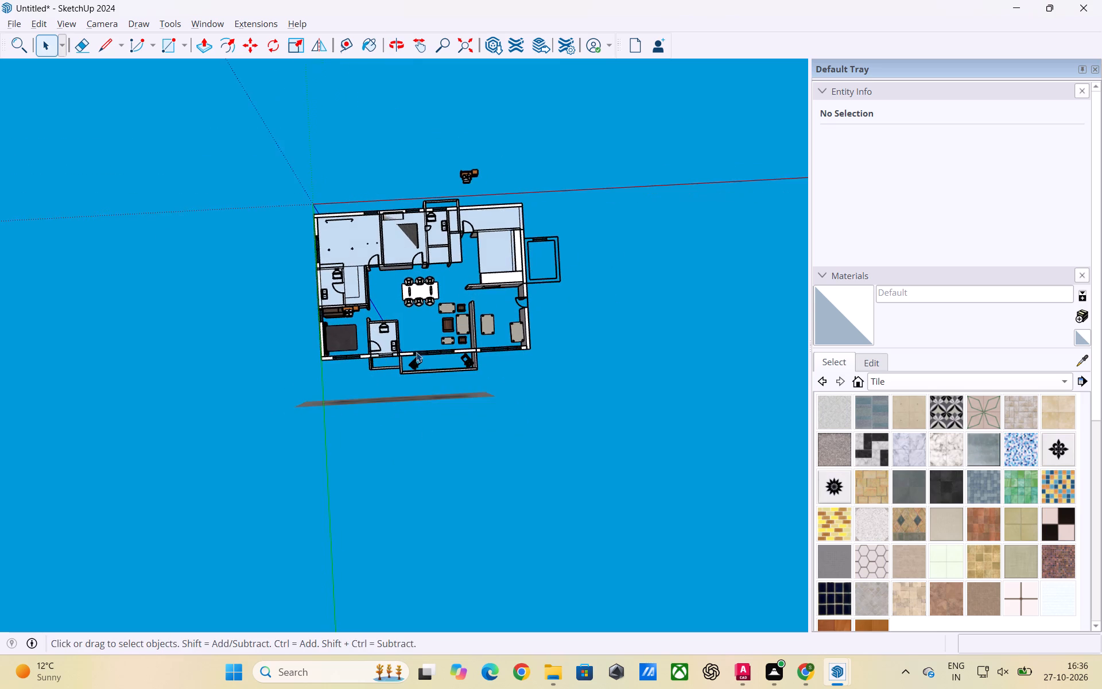
Draw a floor rectangle under the long balcony with the two chairs, from its outer corner to the house wall.
scroll(417, 352, up, 3)
middle_drag(482, 403, 483, 419)
scroll(447, 379, up, 12)
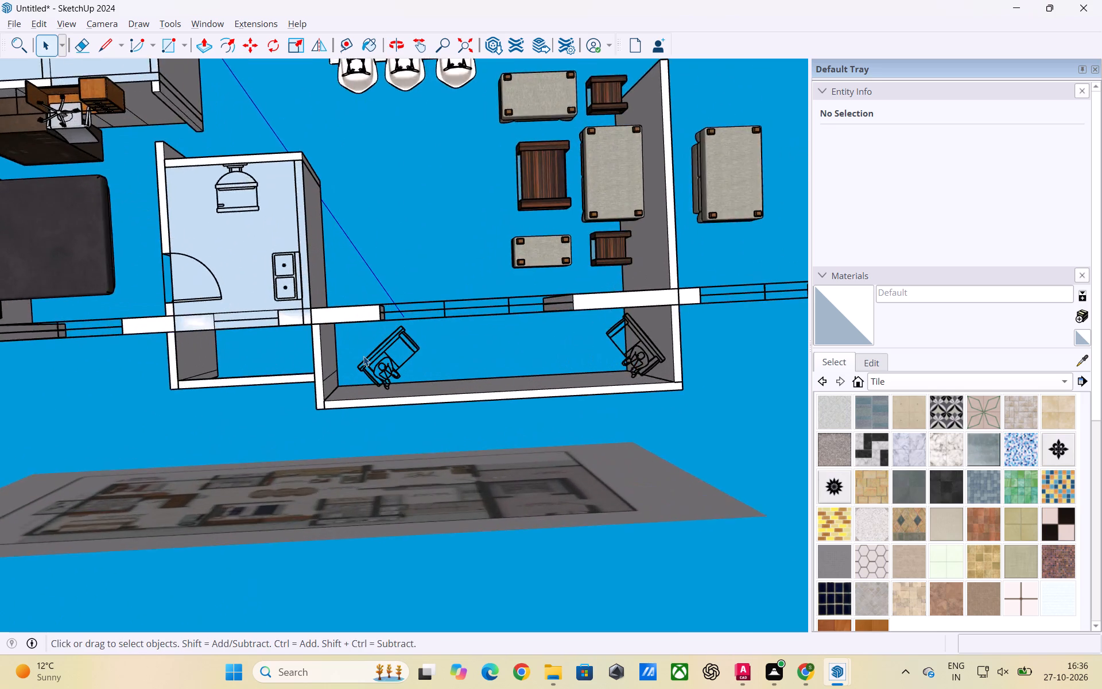
scroll(363, 356, up, 2)
key(r)
scroll(354, 384, up, 2)
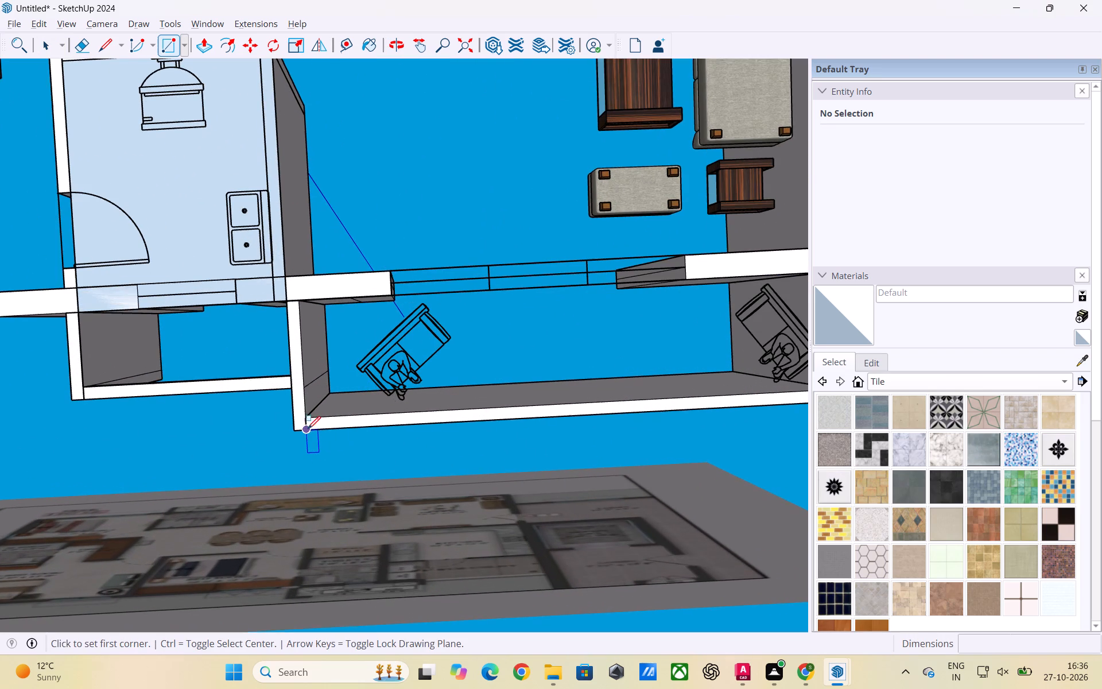
click(296, 433)
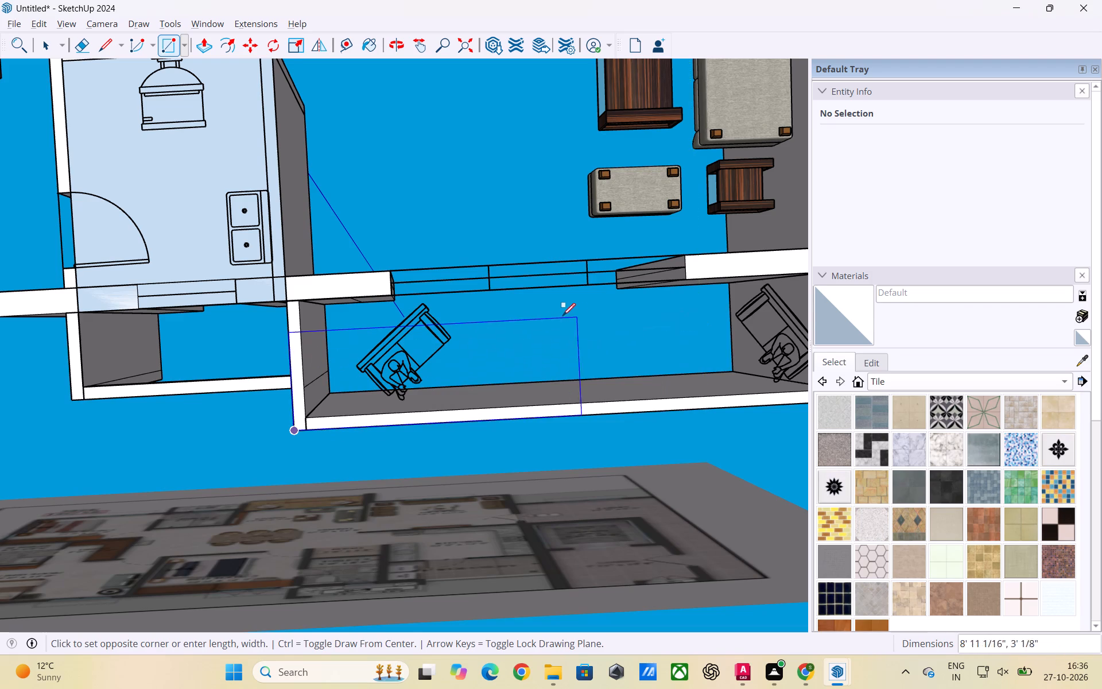
scroll(562, 316, down, 1)
scroll(451, 312, down, 2)
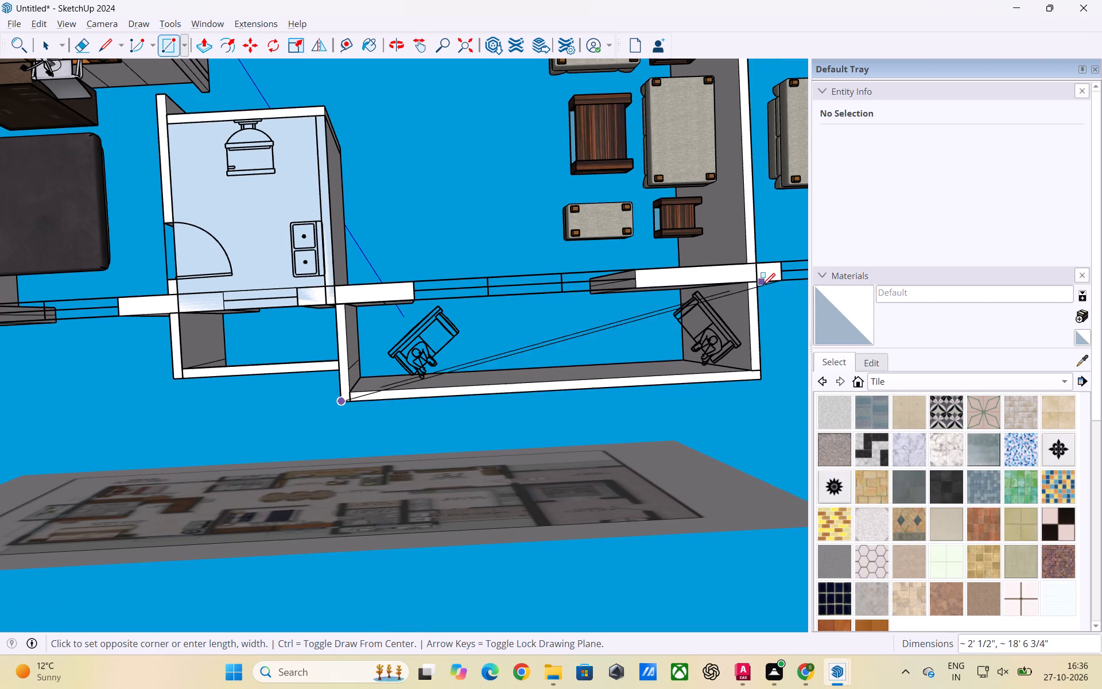
click(758, 285)
Draw a floor rectangle under the small utility balcony beside the long one, from the house wall to its outer wall.
scroll(803, 349, down, 2)
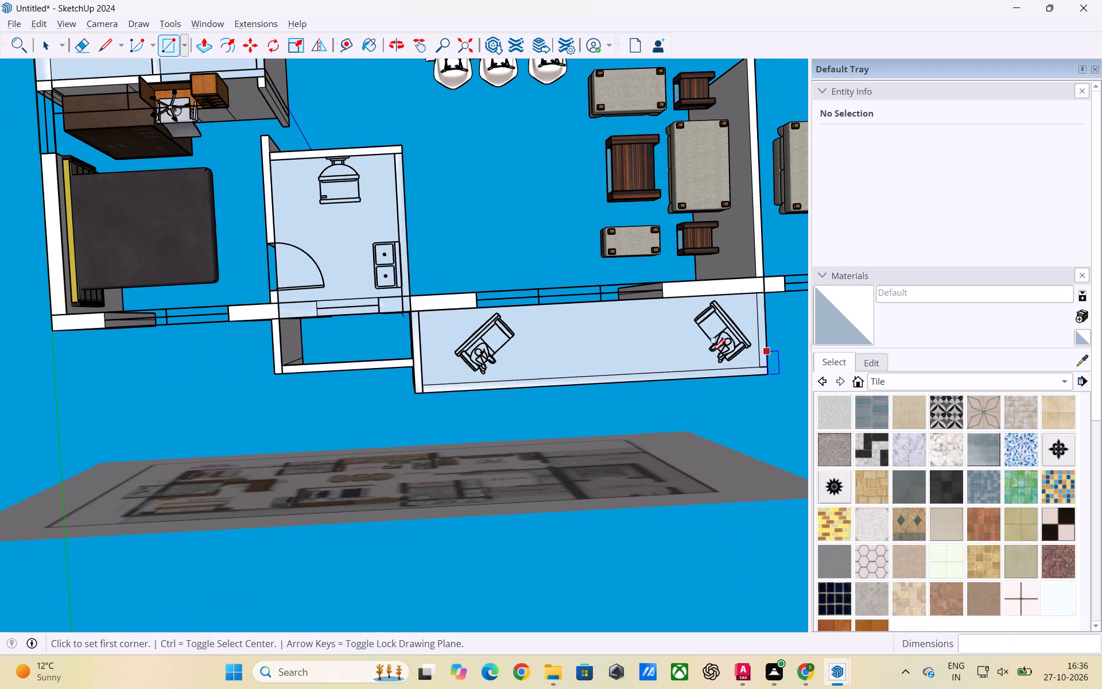
click(271, 319)
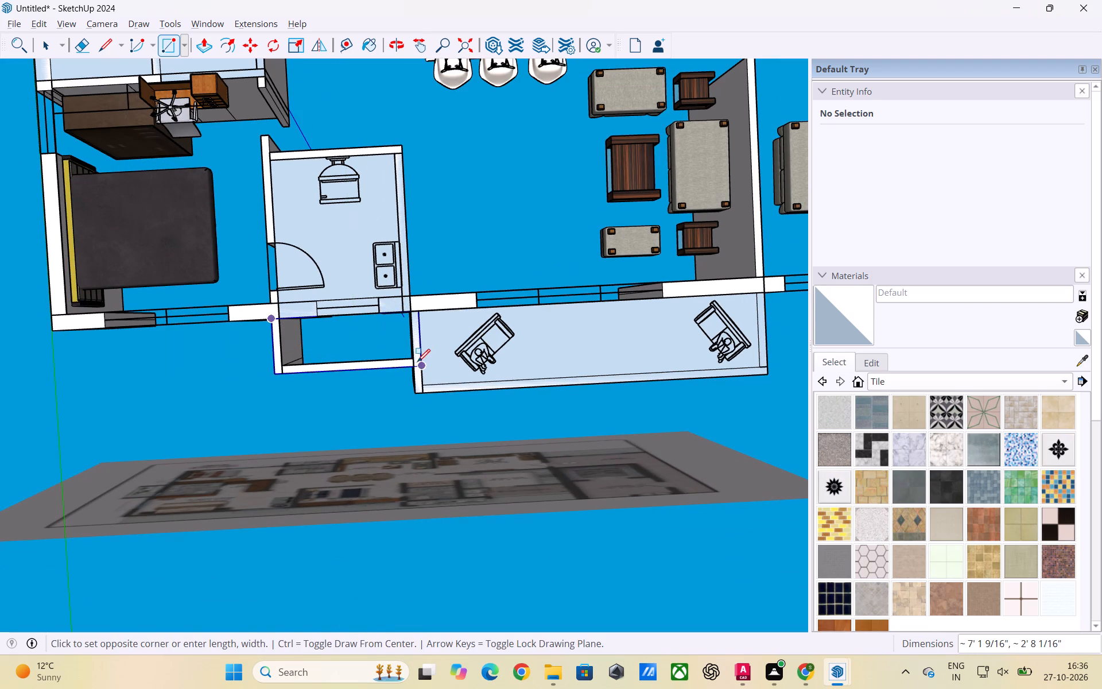
click(413, 363)
Draw a floor rectangle about 10' 3" by 7' 10" under the bed area of the bedroom next to the small bathroom.
scroll(476, 389, down, 2)
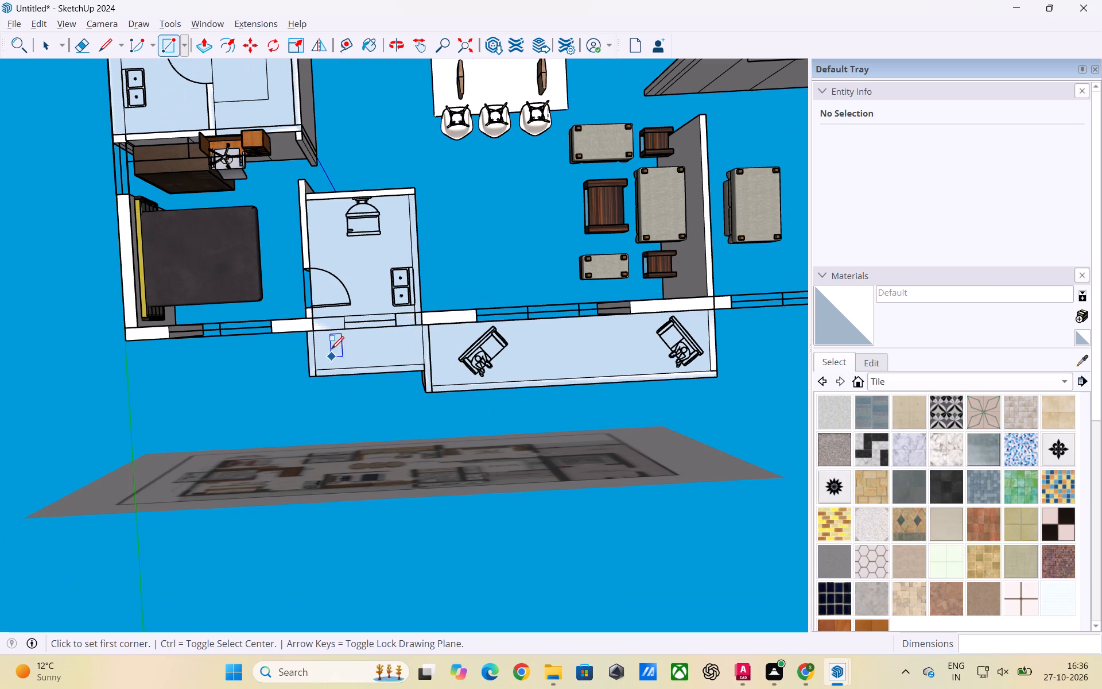
scroll(510, 394, down, 2)
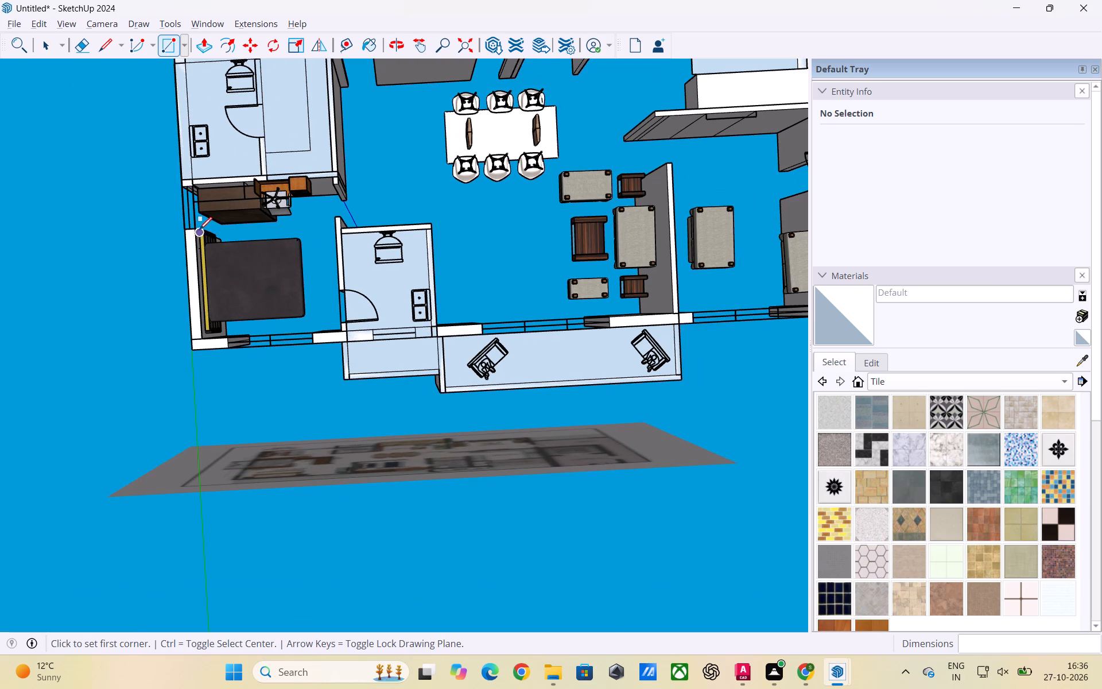
scroll(193, 232, up, 6)
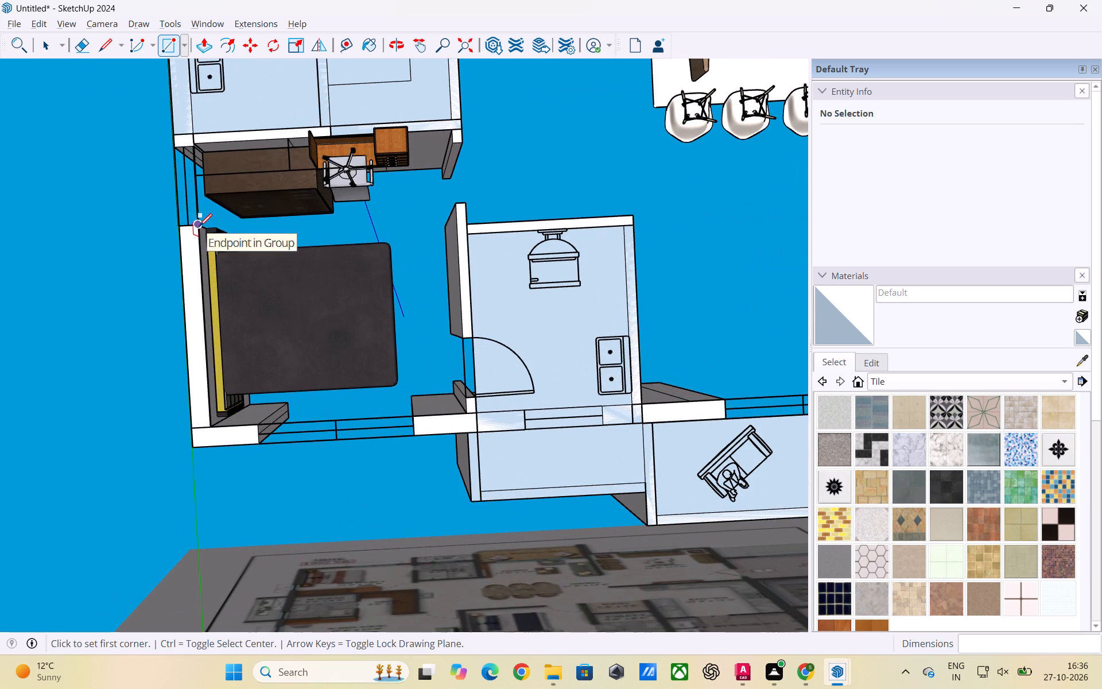
click(199, 226)
click(474, 413)
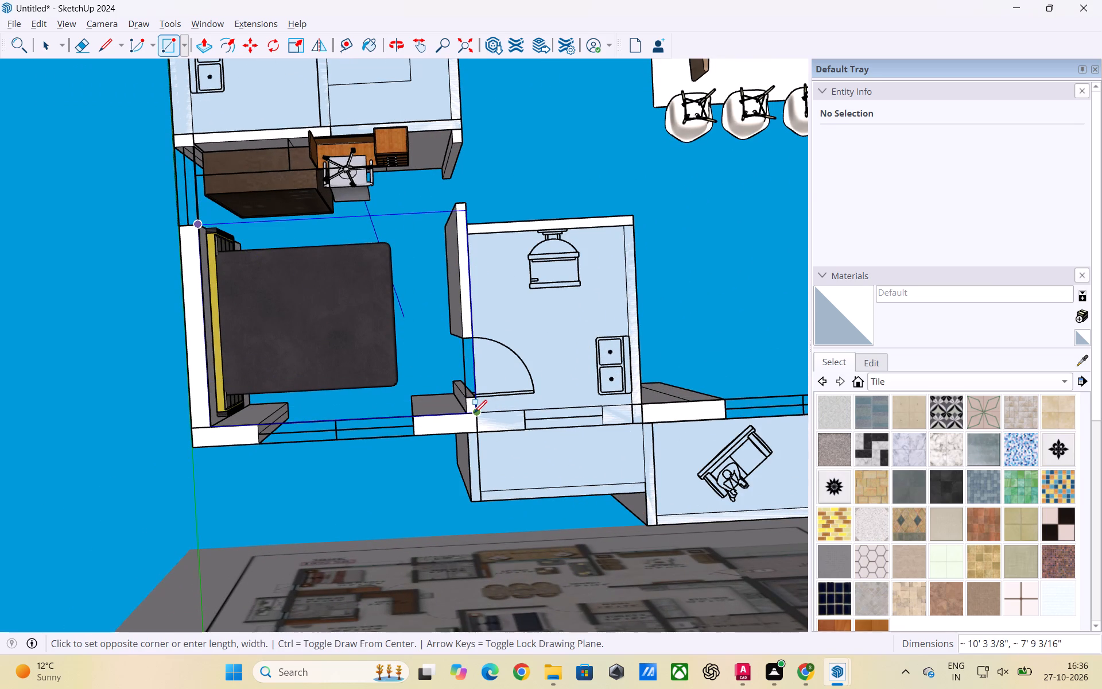
Fill the remaining strip of that bedroom, between the bed-area floor and the bathroom wall, with a floor rectangle about 10' 3" by 3' 1".
scroll(408, 331, down, 5)
scroll(269, 239, up, 3)
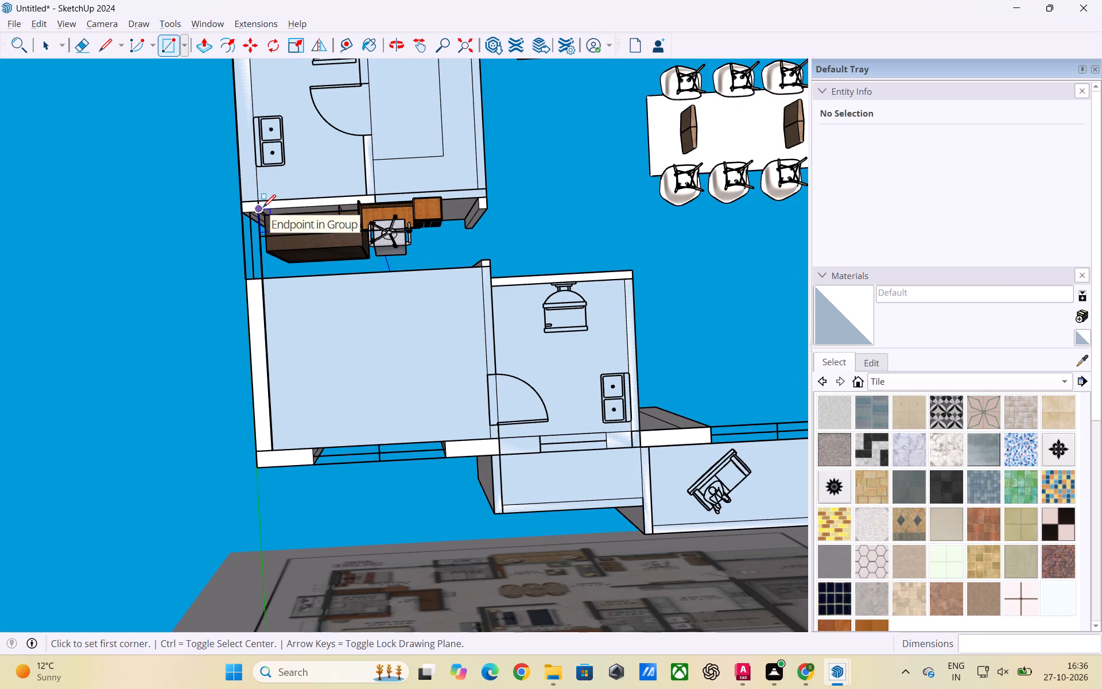
click(263, 207)
click(492, 266)
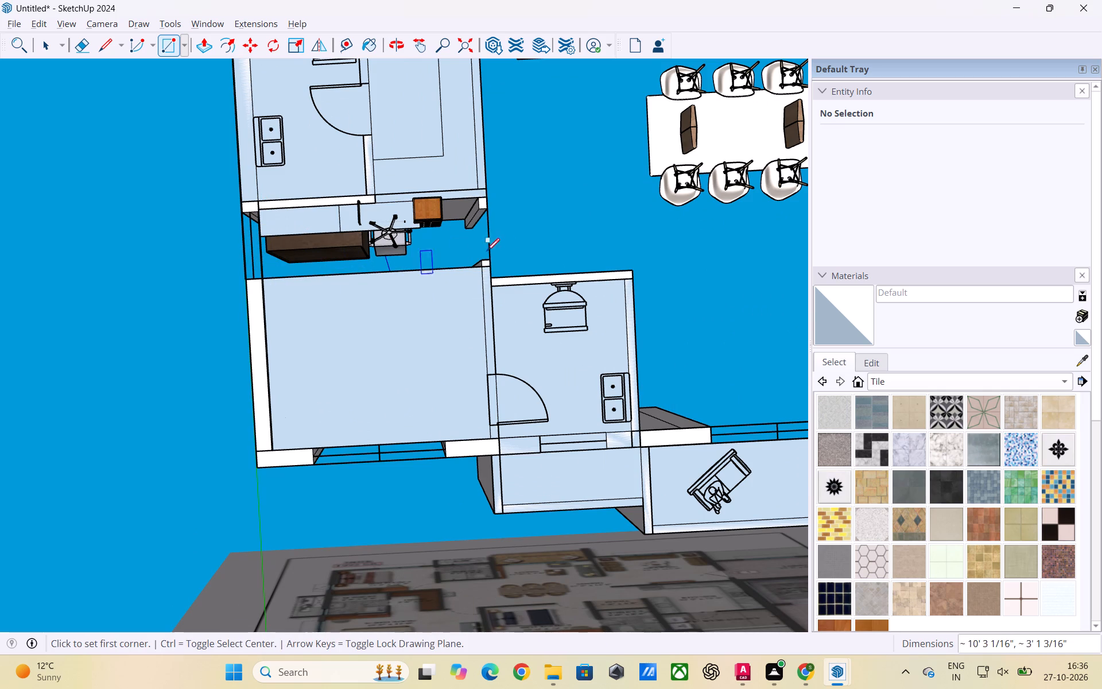
click(490, 199)
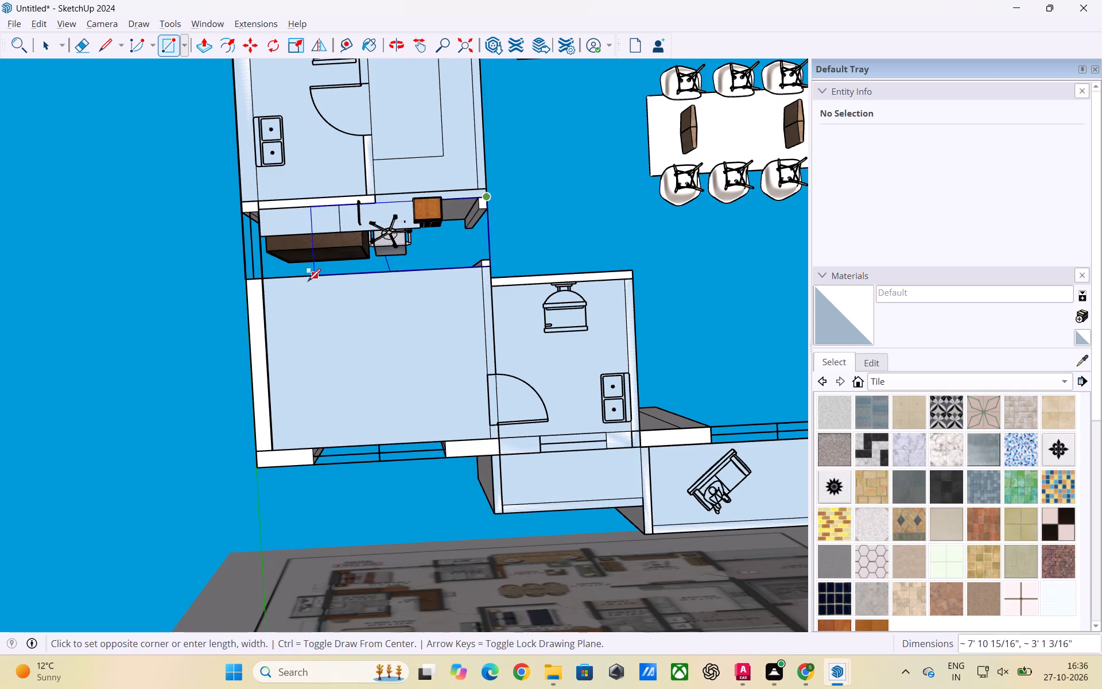
click(262, 281)
Examine the underside of the plan around the open living, dining and entrance areas to locate the unfloored spaces.
scroll(257, 277, down, 2)
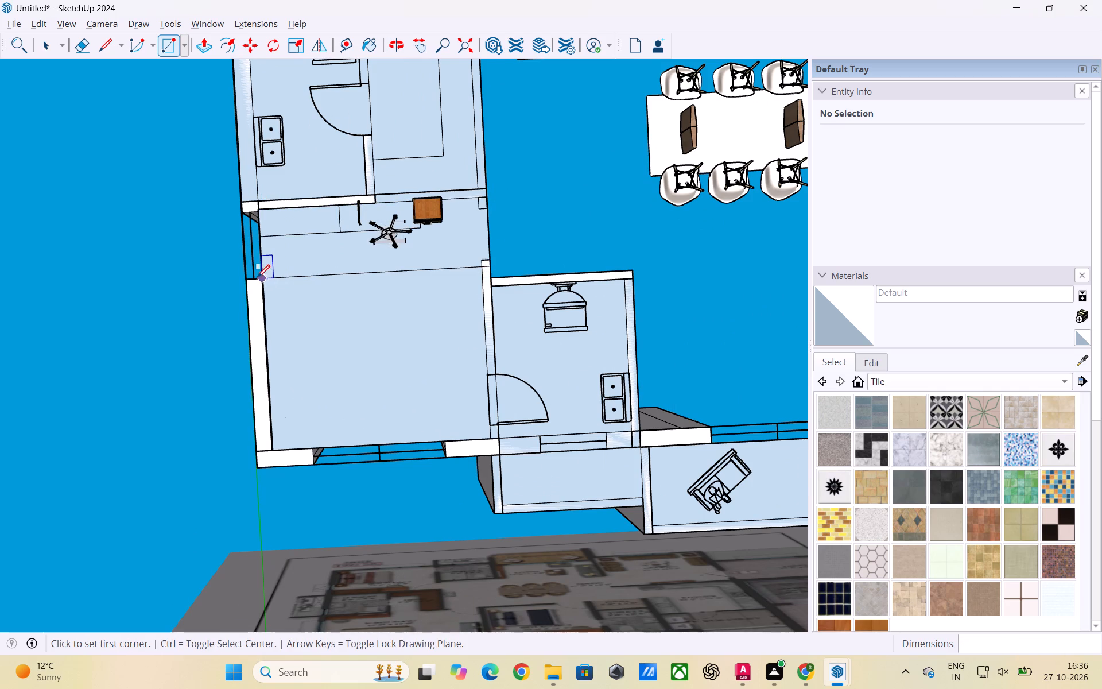
scroll(241, 272, down, 5)
scroll(179, 327, down, 2)
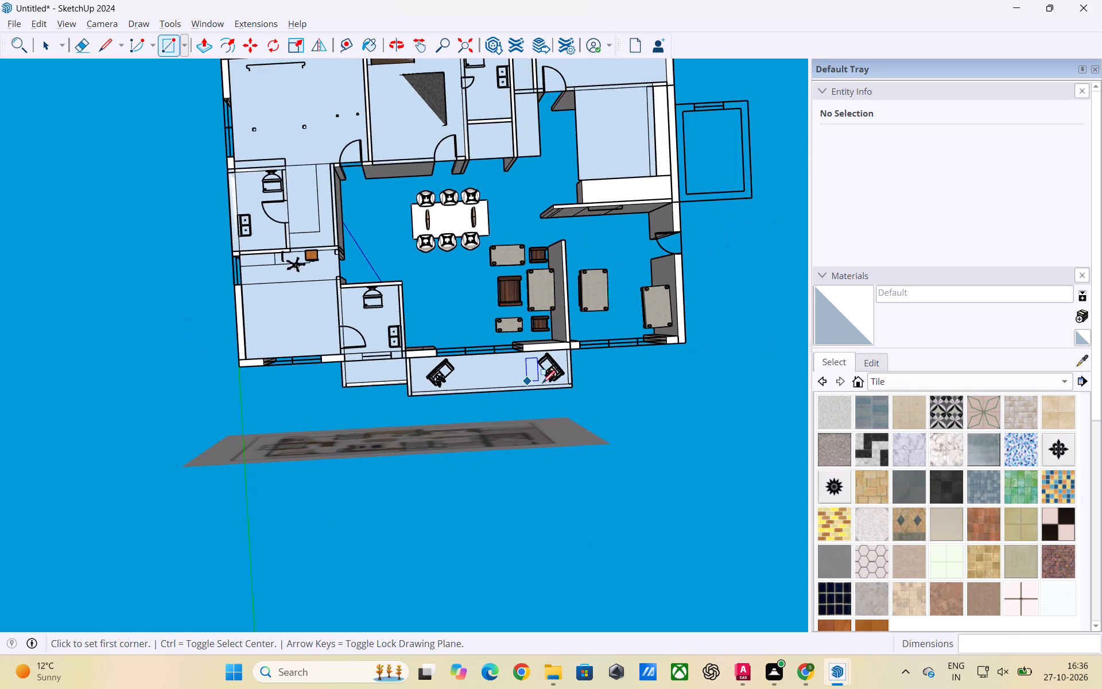
middle_drag(555, 393, 651, 383)
scroll(517, 356, up, 2)
middle_drag(467, 376, 517, 381)
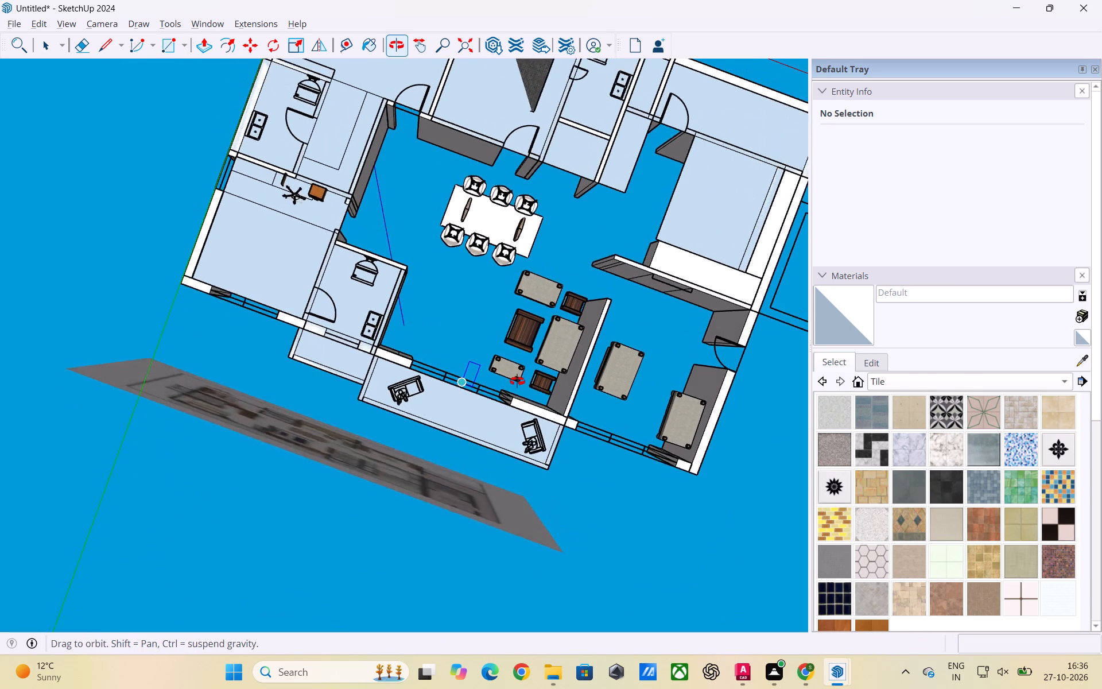
middle_drag(517, 381, 466, 323)
scroll(437, 397, down, 2)
scroll(375, 458, up, 1)
middle_drag(378, 458, 540, 443)
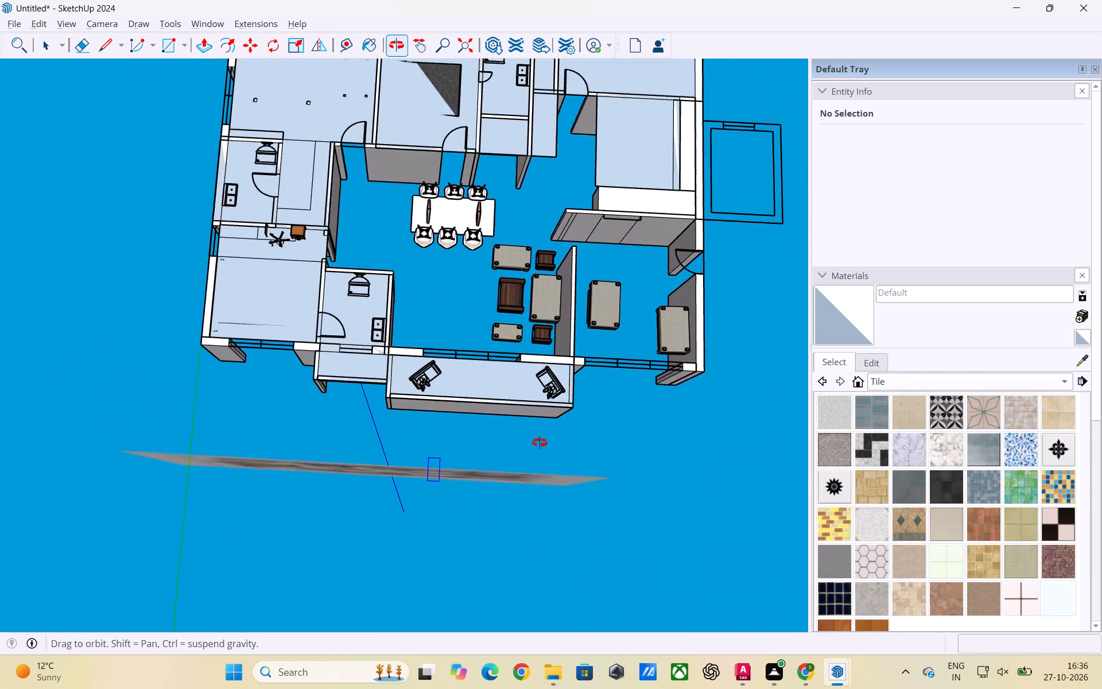
middle_drag(540, 443, 546, 440)
scroll(581, 344, up, 2)
scroll(251, 336, down, 3)
scroll(578, 275, up, 4)
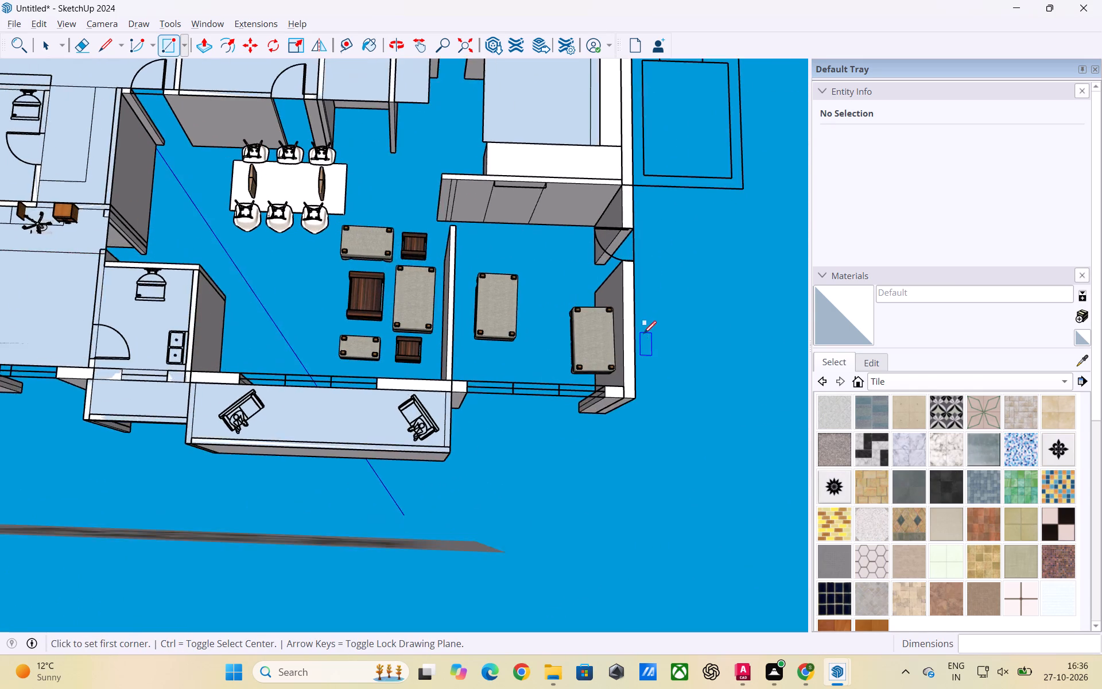
middle_drag(643, 334, 651, 388)
scroll(768, 359, down, 5)
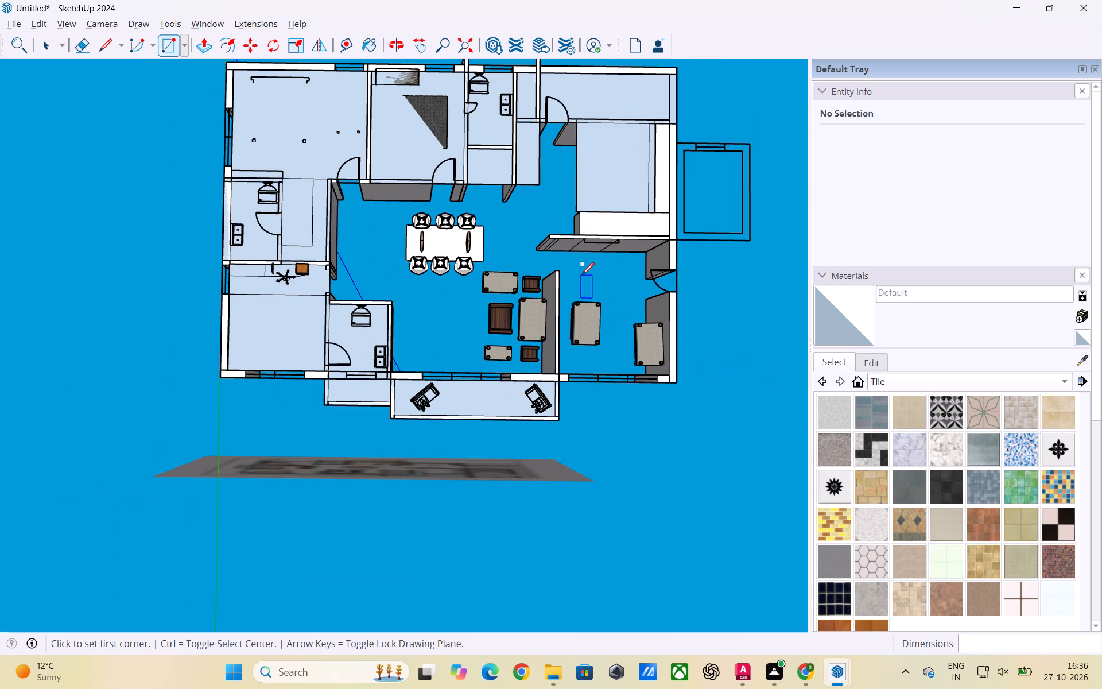
scroll(418, 324, up, 2)
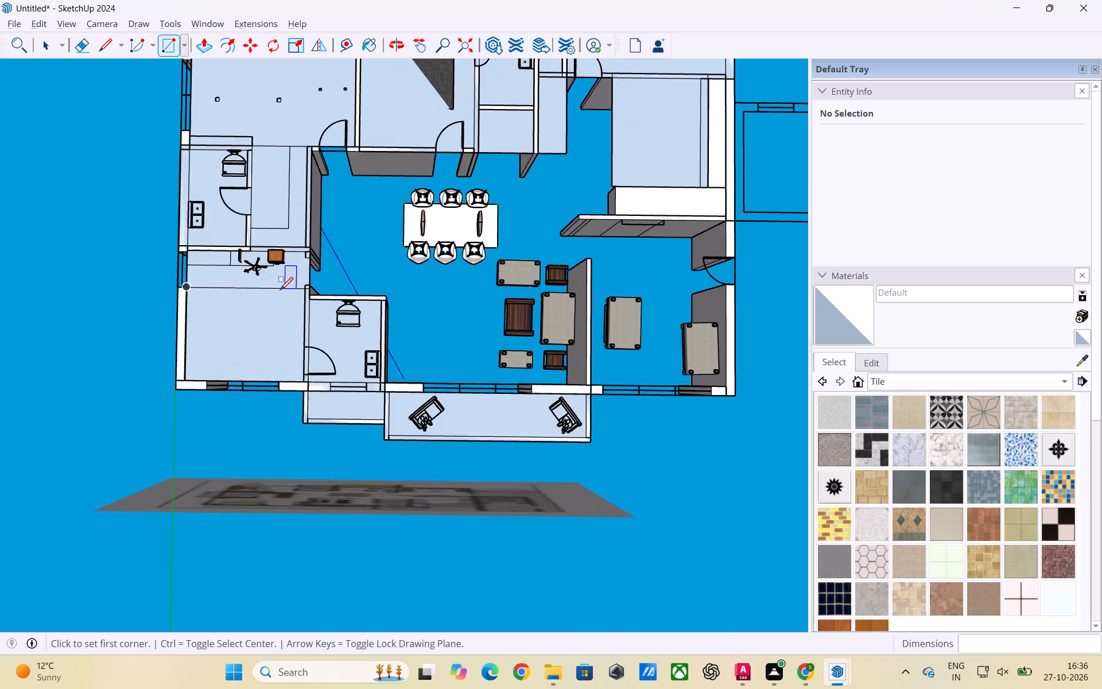
scroll(279, 289, down, 5)
scroll(417, 323, up, 4)
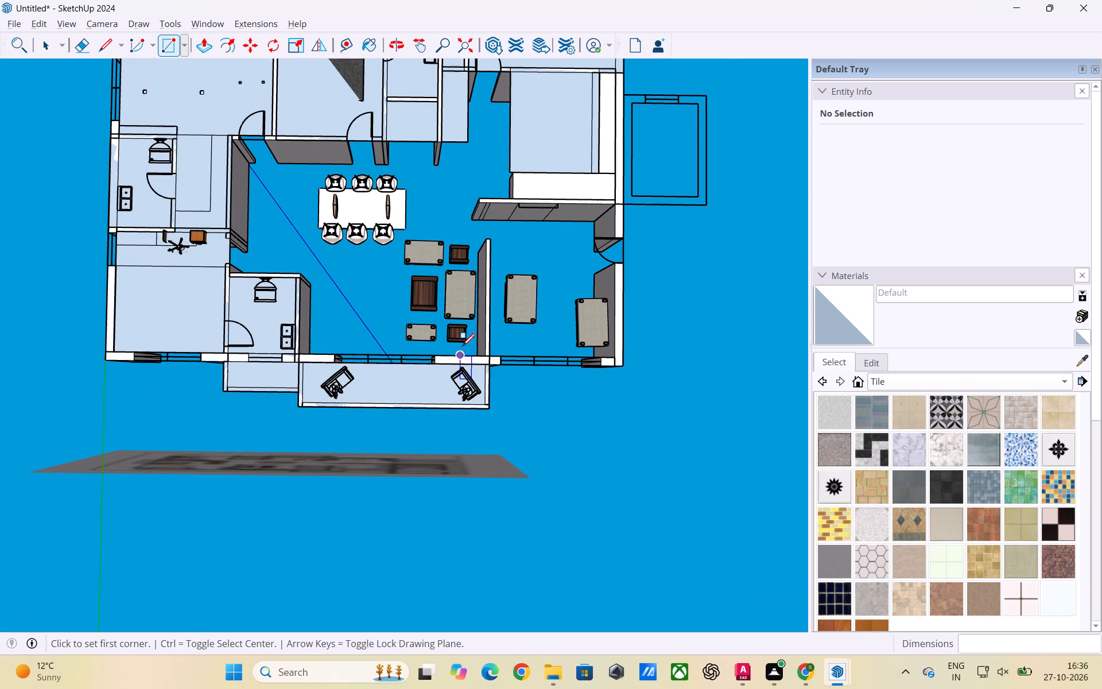
scroll(373, 274, down, 2)
middle_drag(375, 283, 377, 297)
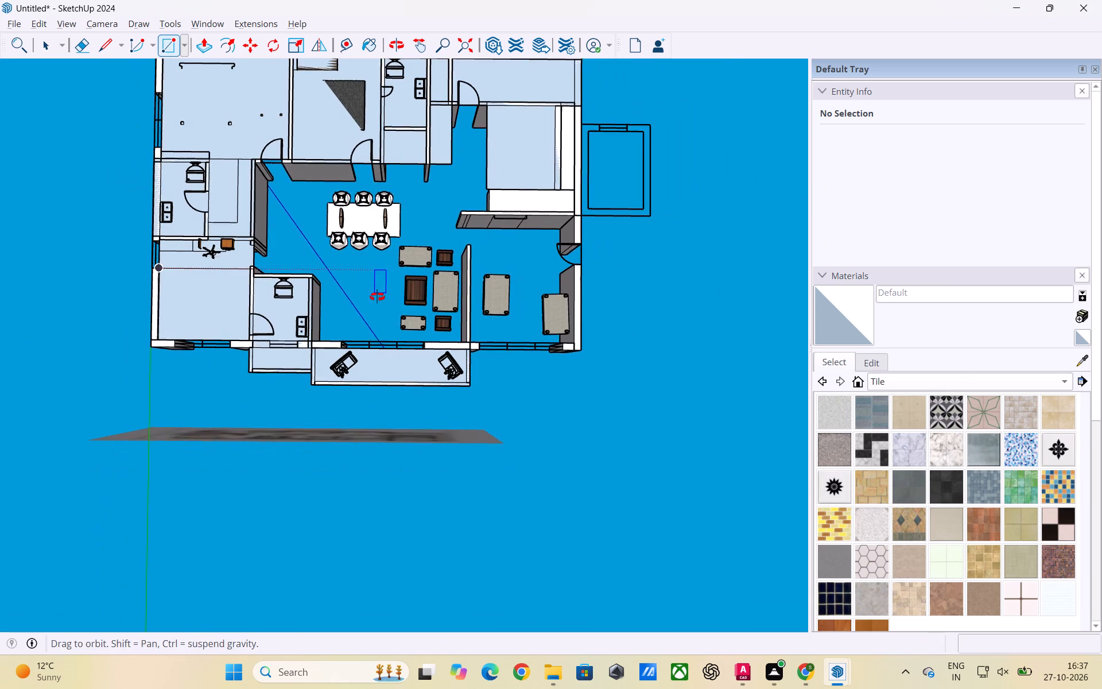
middle_drag(377, 297, 379, 305)
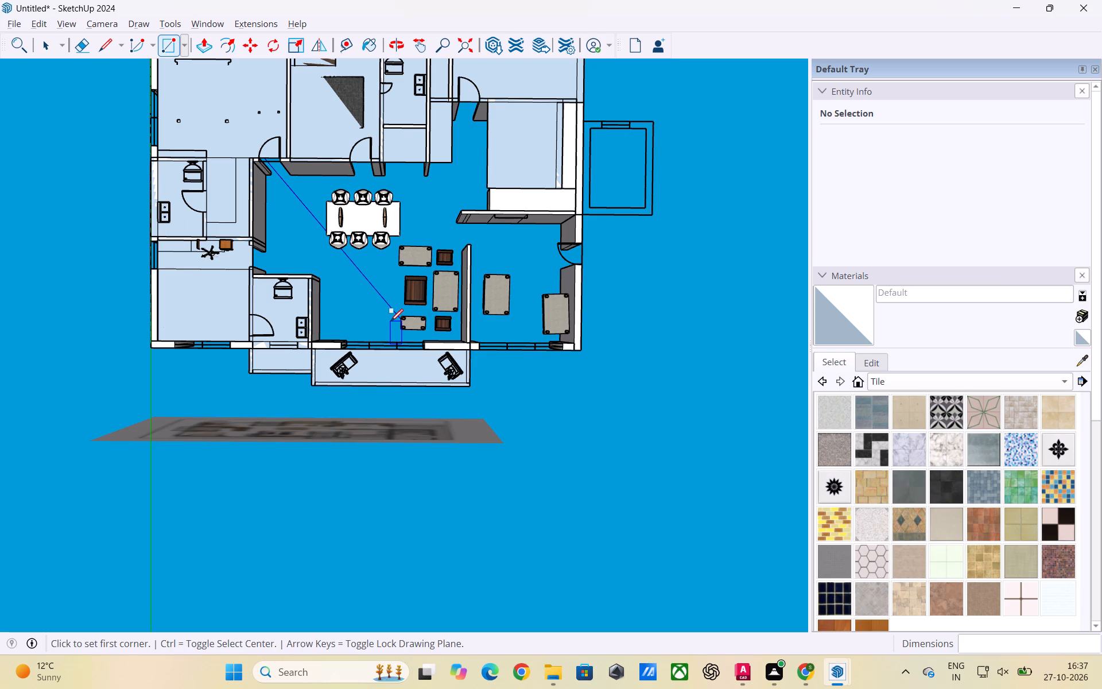
scroll(592, 352, up, 1)
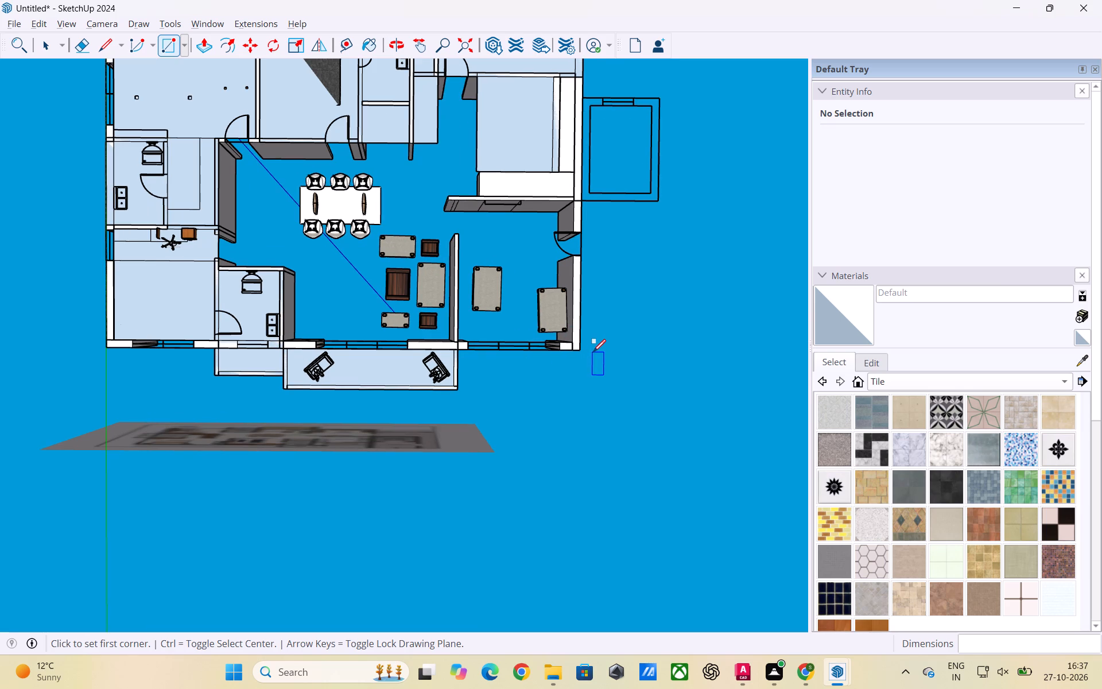
scroll(627, 353, up, 2)
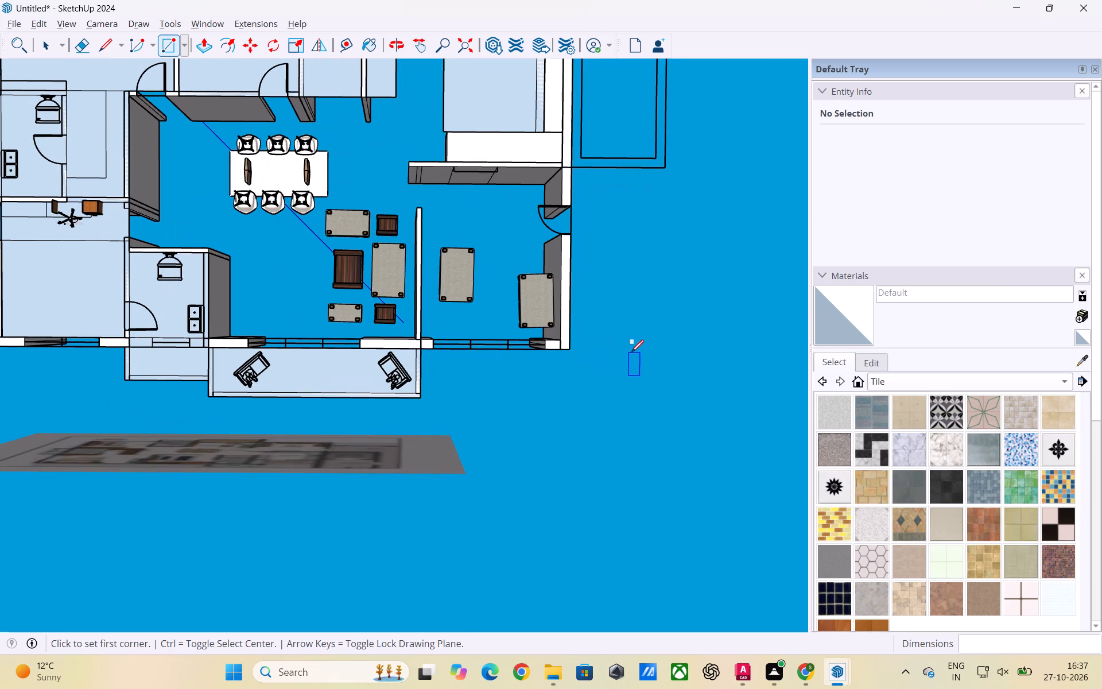
scroll(671, 343, down, 2)
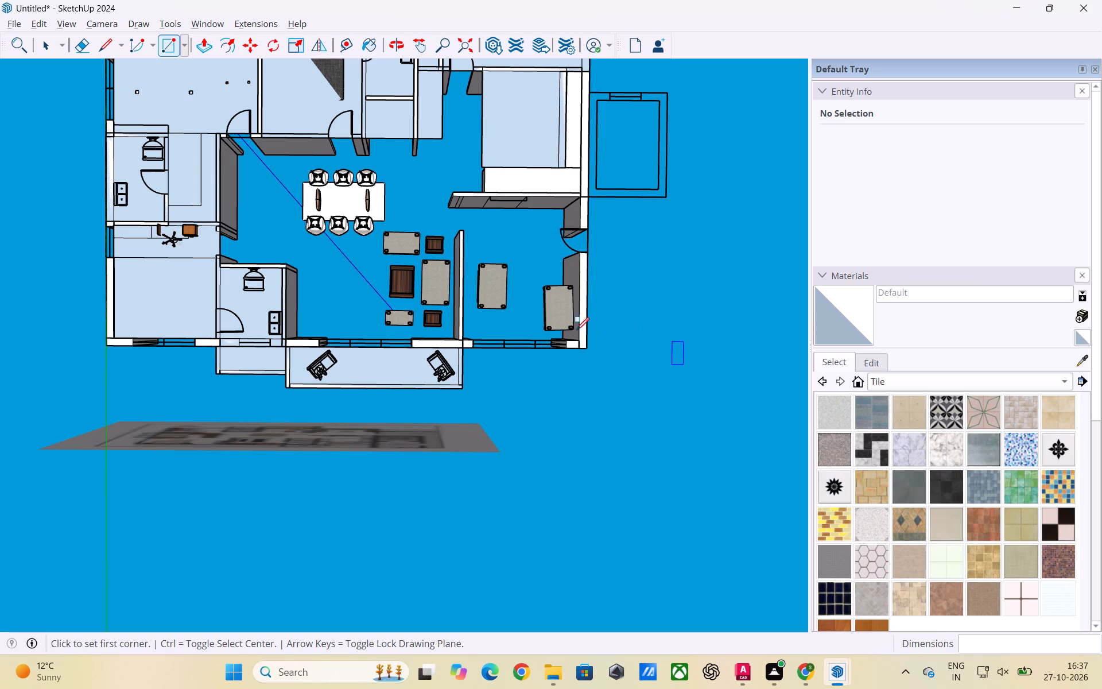
scroll(518, 291, up, 1)
scroll(541, 290, down, 2)
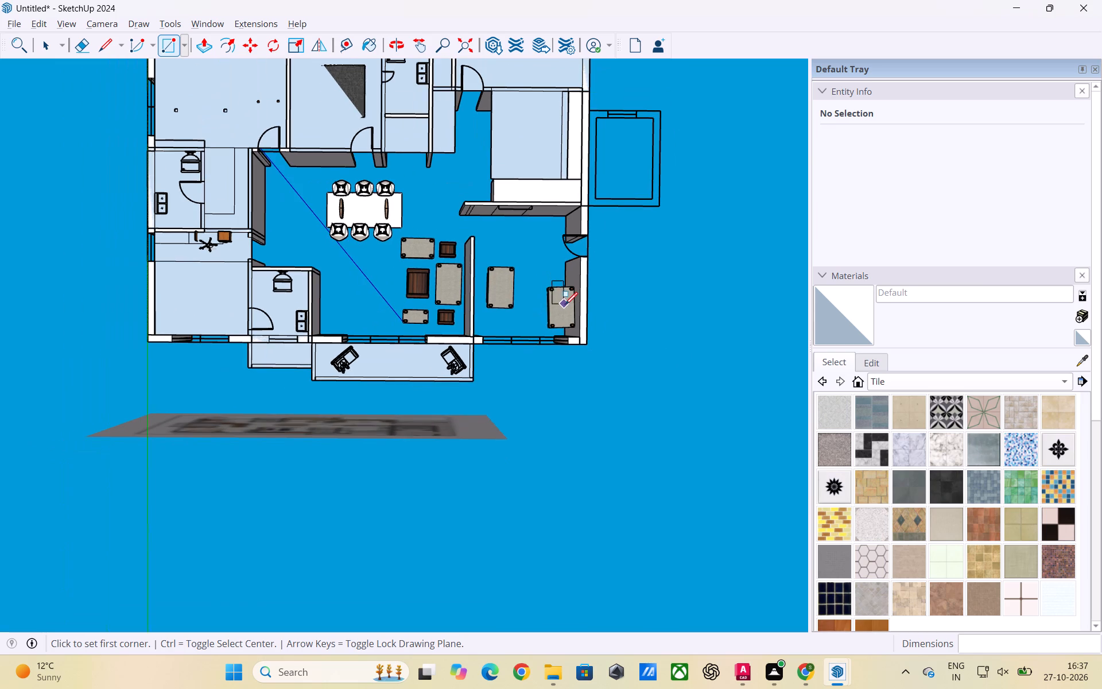
scroll(484, 330, up, 4)
middle_drag(491, 335, 458, 318)
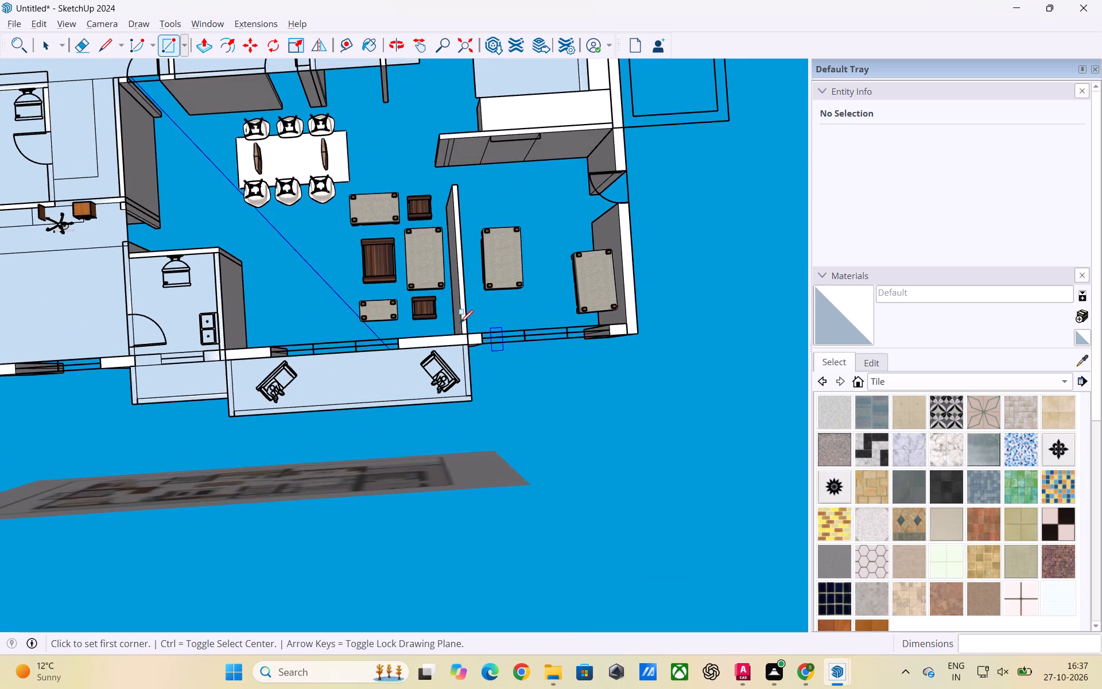
scroll(638, 343, down, 5)
middle_drag(573, 431, 619, 436)
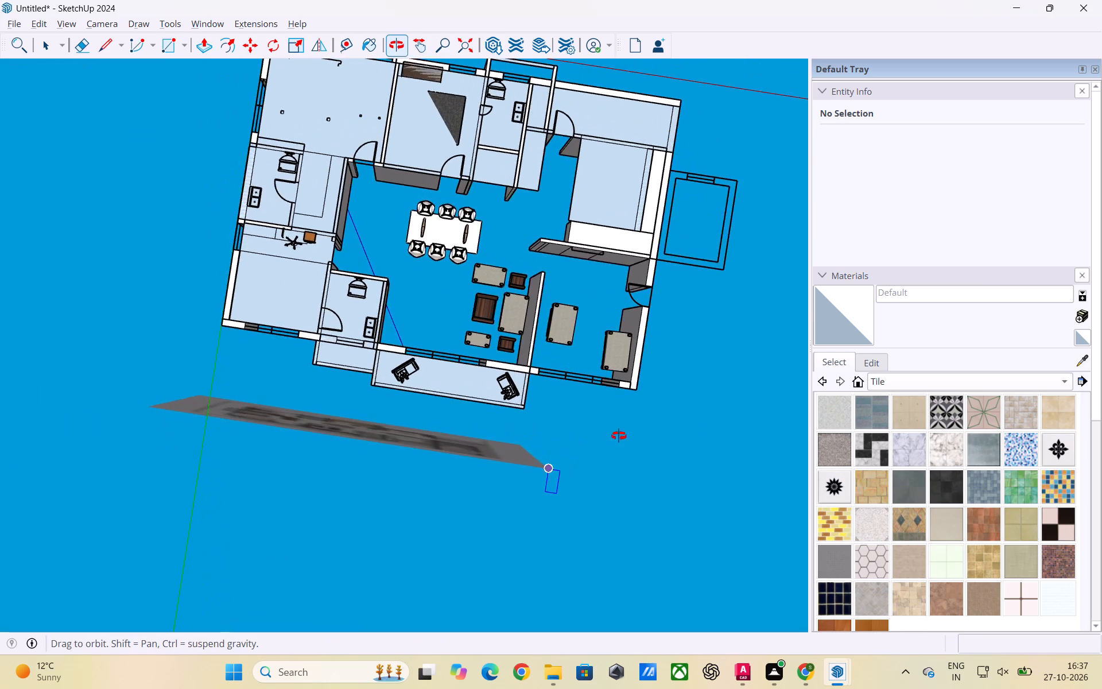
middle_drag(619, 436, 681, 398)
Draw a 13' 10 1/2" by 11' 7 1/2" floor rectangle under the entrance room, from the kitchen-side wall corner to the partition's balcony-side end.
scroll(587, 315, up, 2)
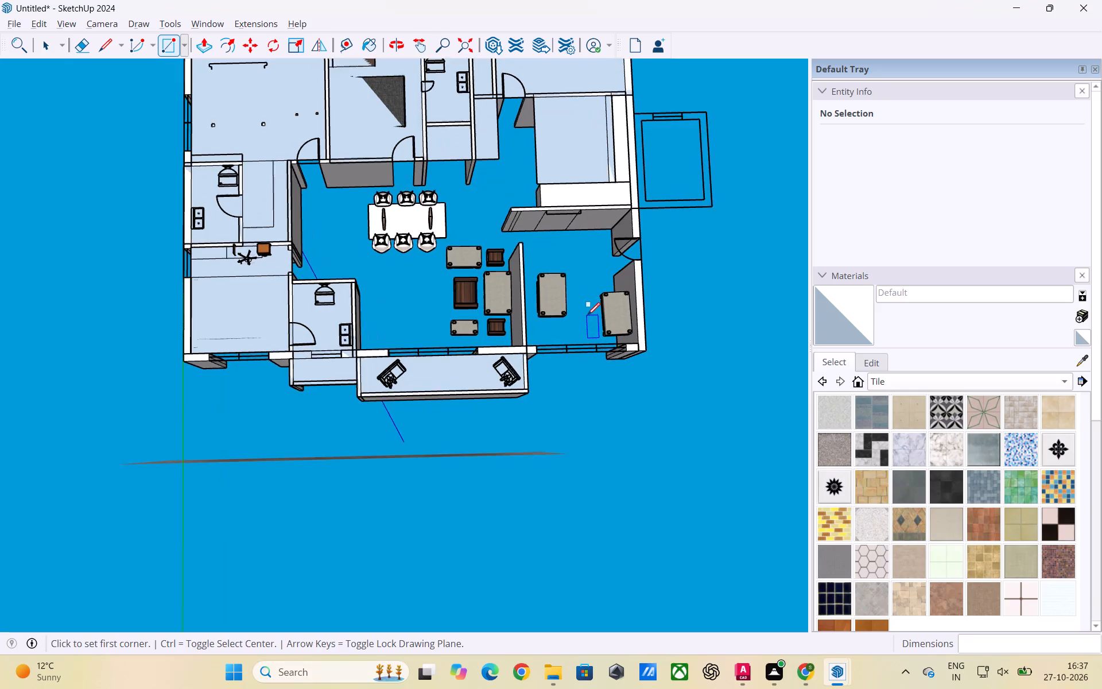
scroll(587, 315, up, 1)
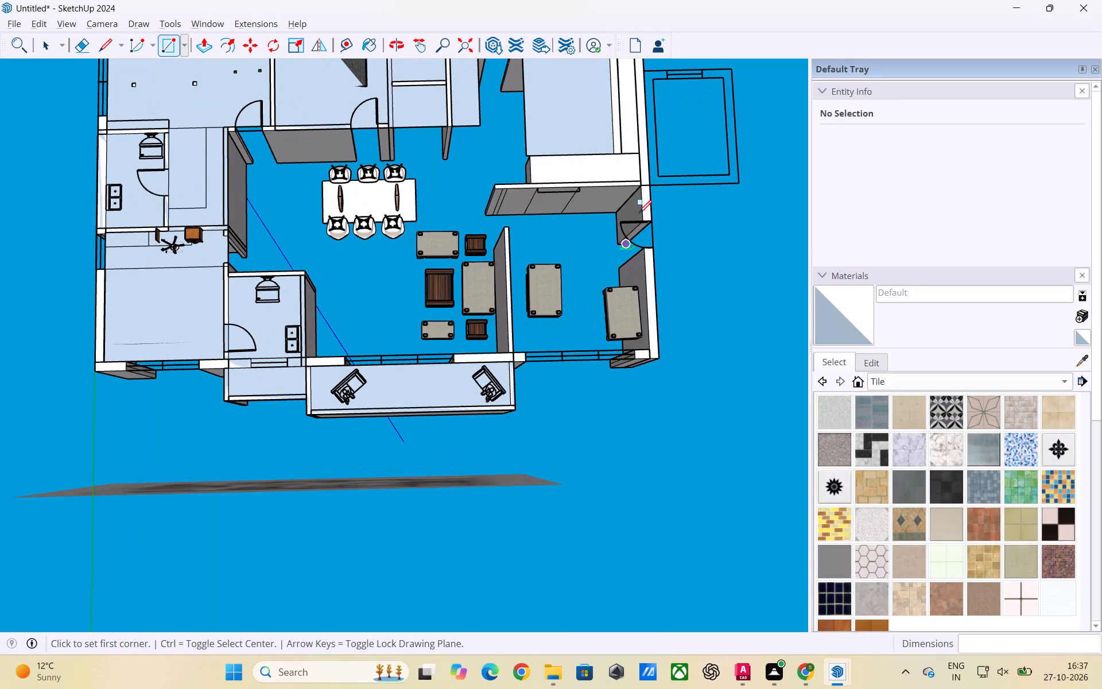
click(641, 185)
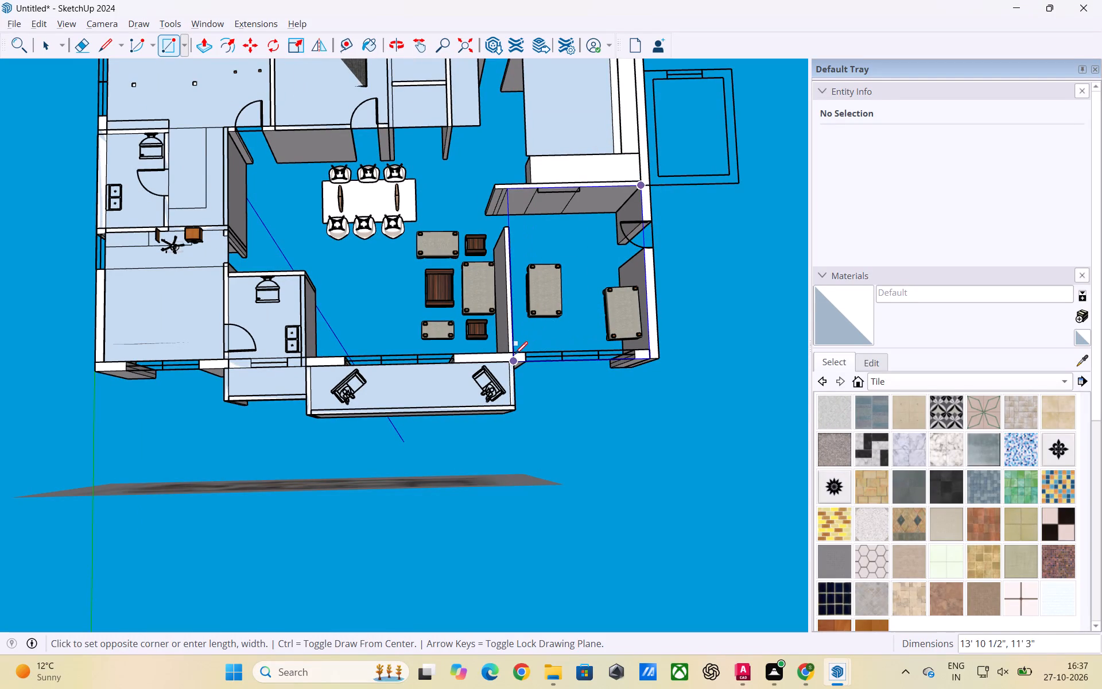
scroll(512, 350, up, 3)
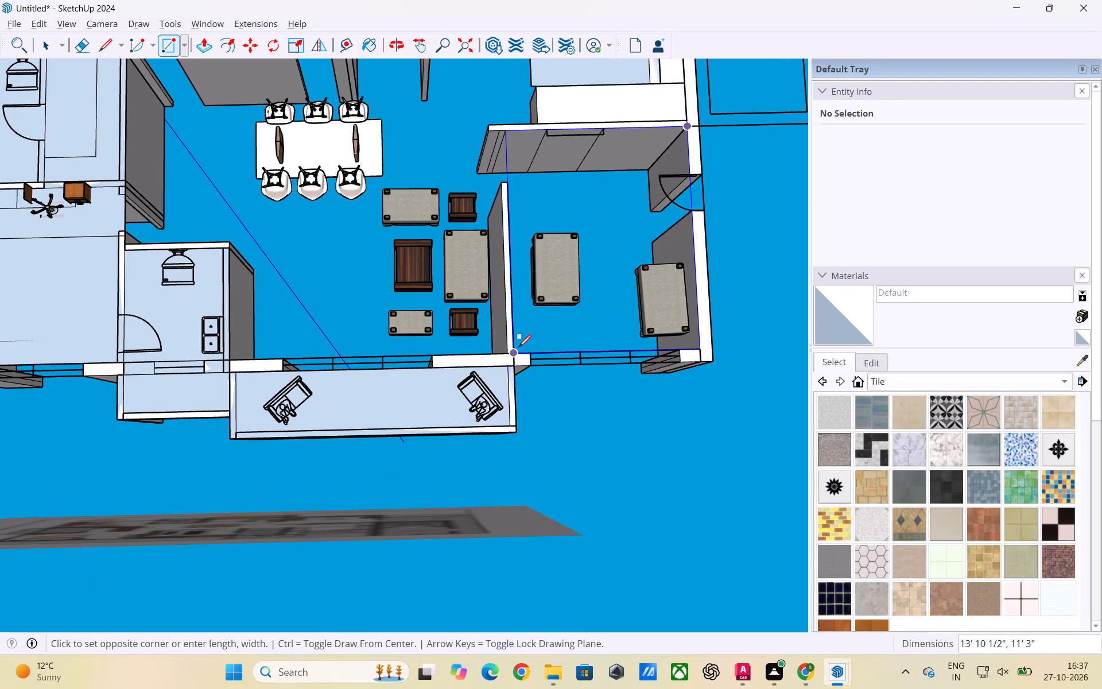
click(510, 354)
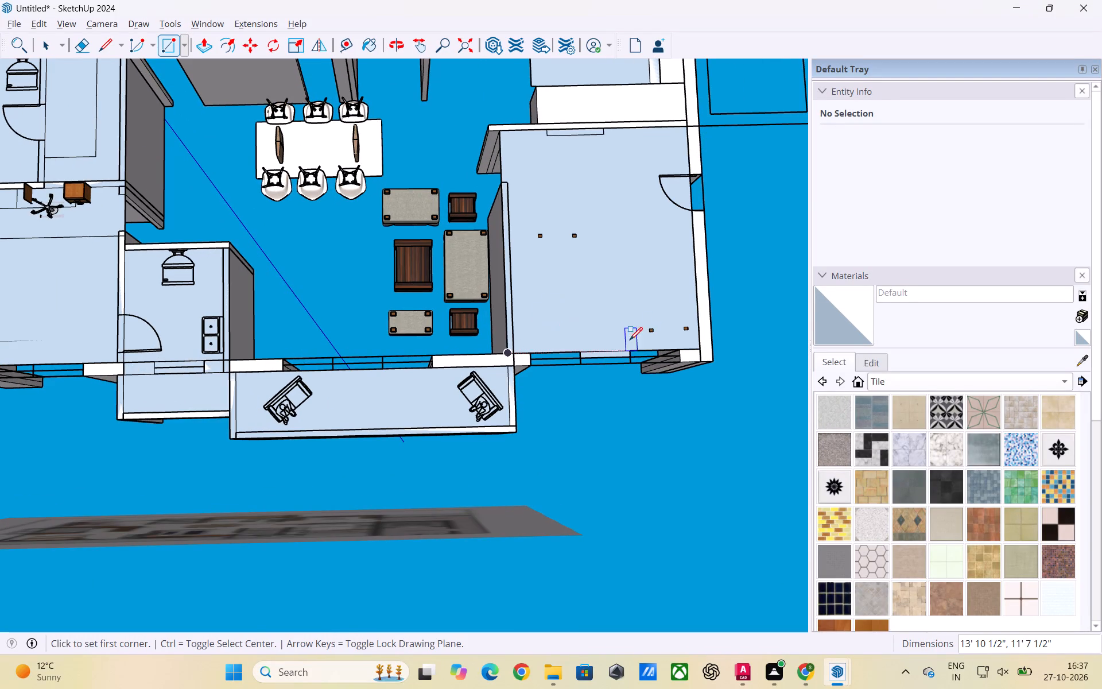
Draw a 16' 9" by 6' 10 1/2" floor rectangle under the living area, between the entrance partition and the small balcony-side bathroom.
scroll(635, 338, down, 3)
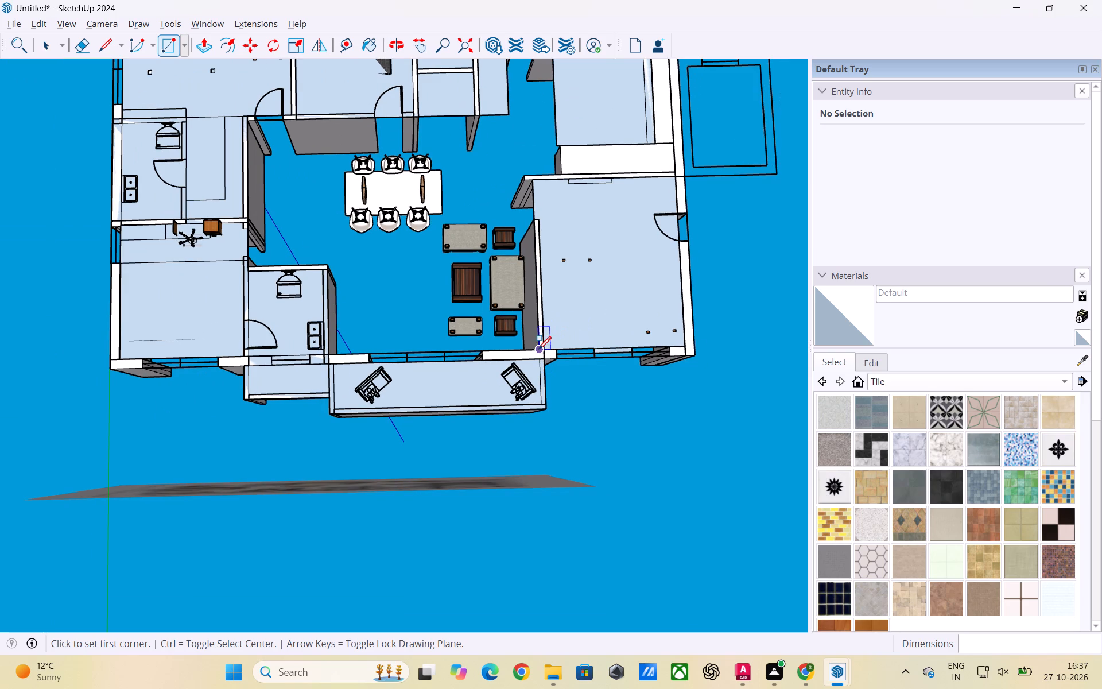
click(538, 349)
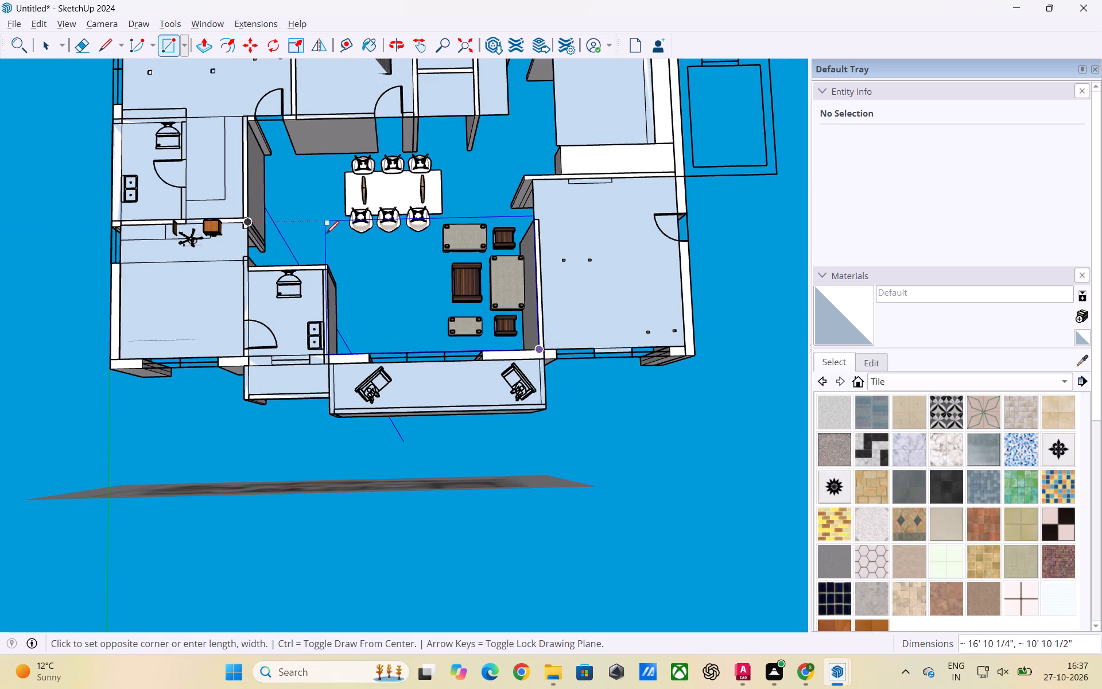
click(324, 269)
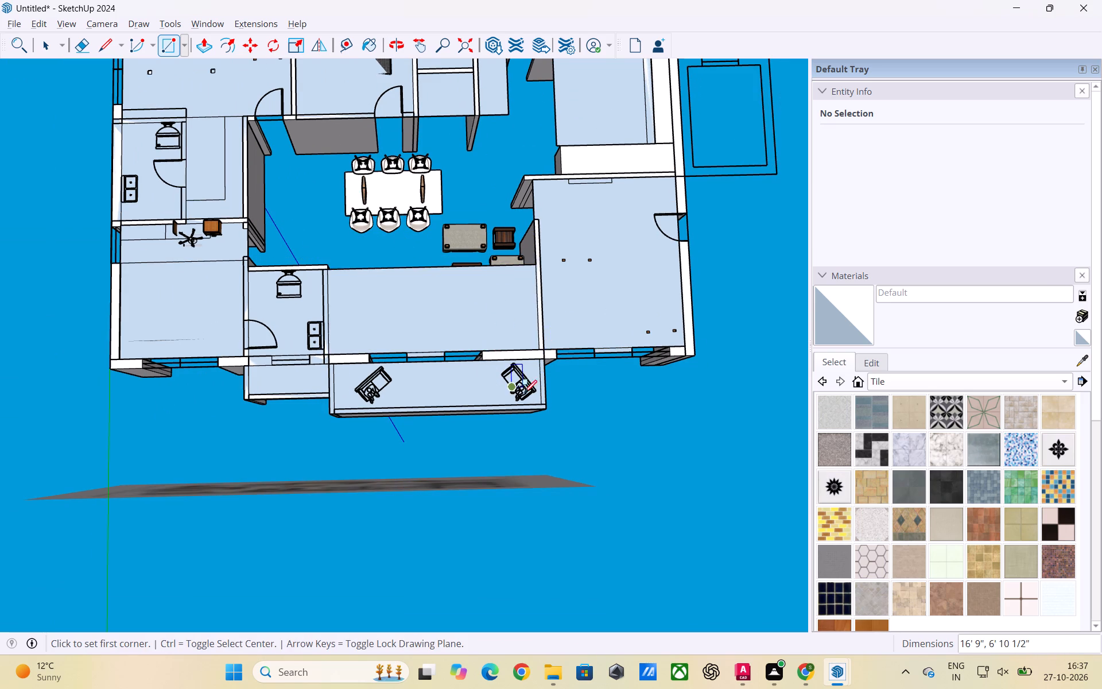
Draw a floor rectangle under the dining area, from the bedroom-side wall corner to the living-area floor's edge at the entrance partition.
scroll(532, 397, down, 2)
scroll(310, 185, up, 2)
scroll(310, 185, down, 1)
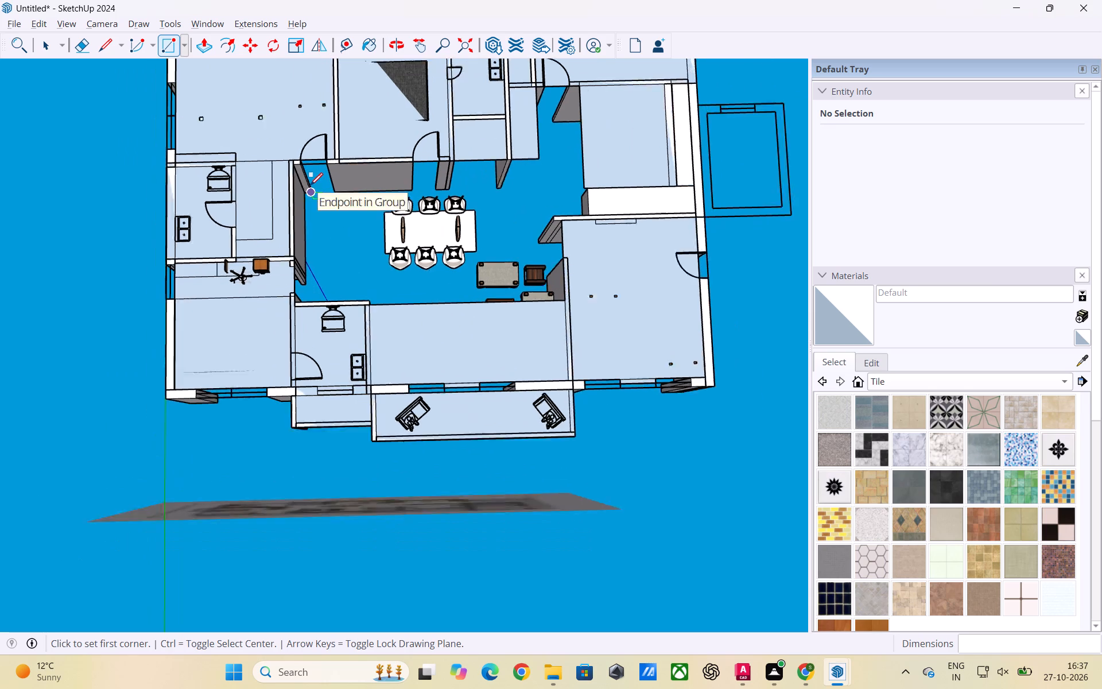
scroll(310, 185, down, 1)
scroll(296, 165, up, 7)
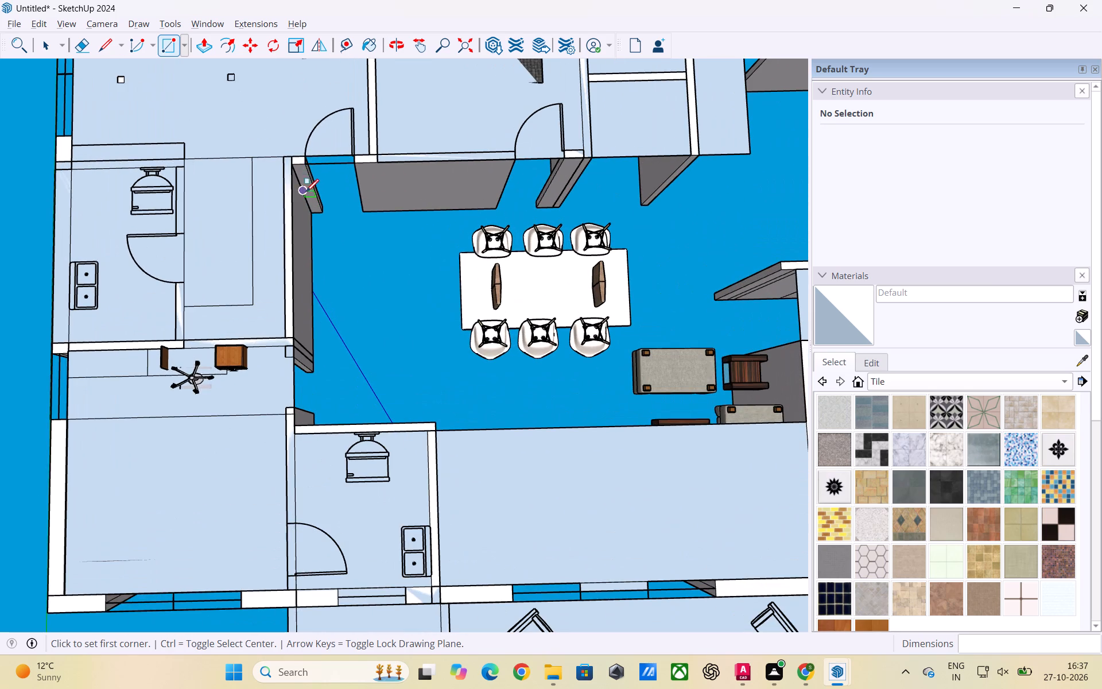
click(292, 165)
scroll(238, 207, down, 4)
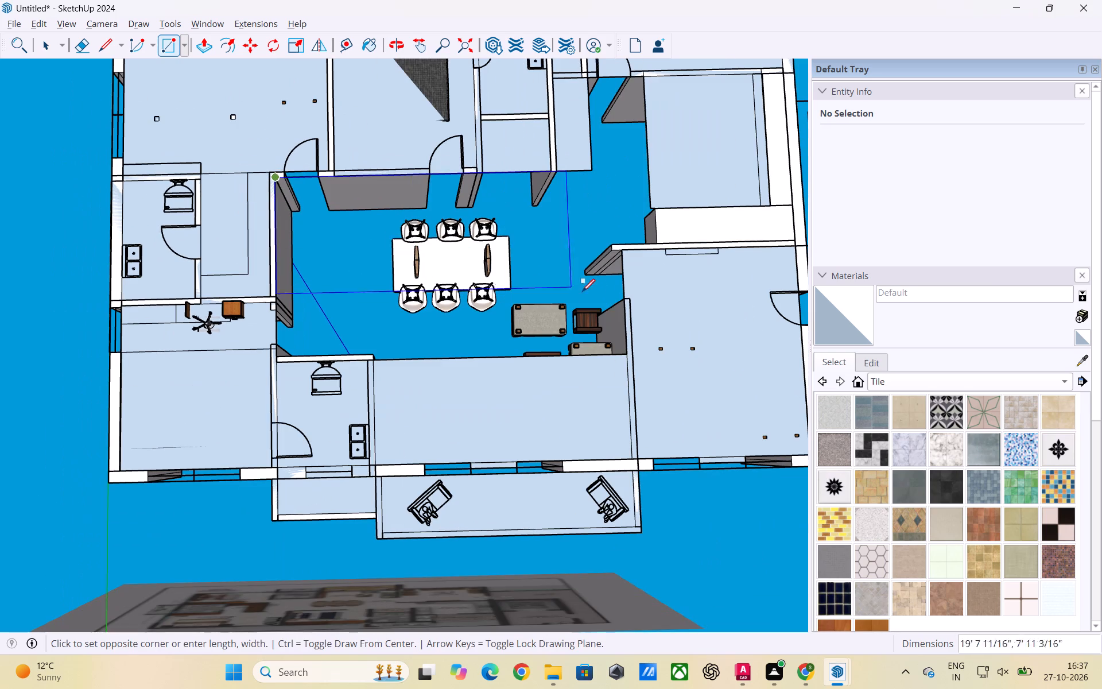
click(627, 353)
Draw a floor rectangle about 6' 6" by 3' 9 3/4" under the passage beside the kitchen, down to the dining floor's edge level.
scroll(355, 360, down, 3)
scroll(533, 142, up, 5)
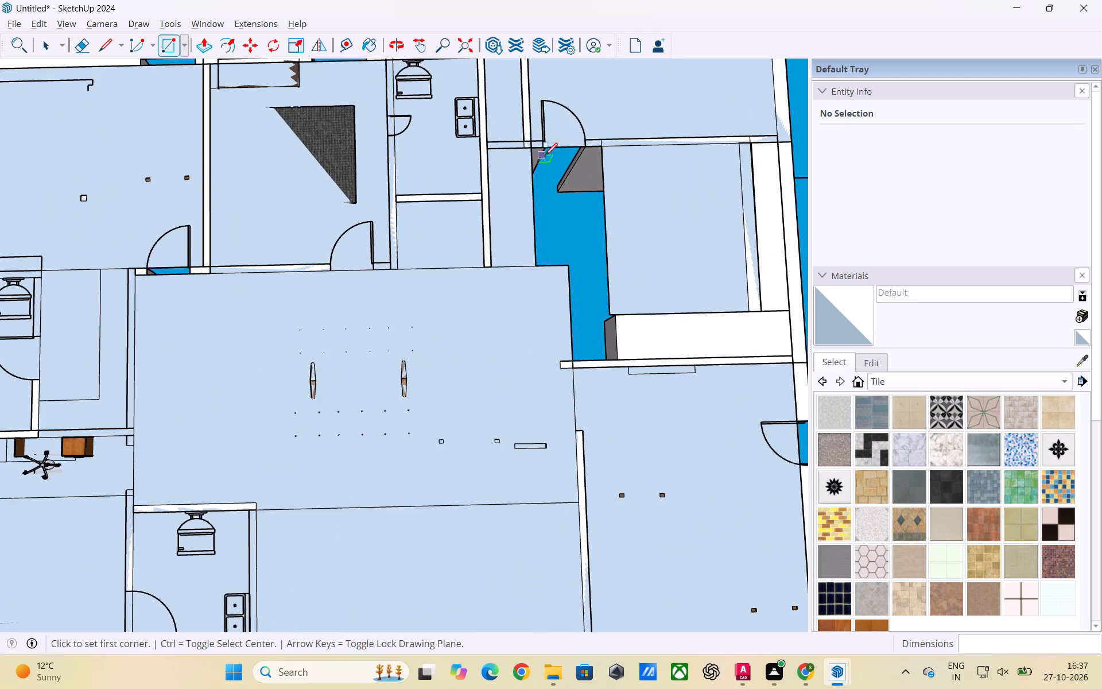
click(536, 148)
click(605, 262)
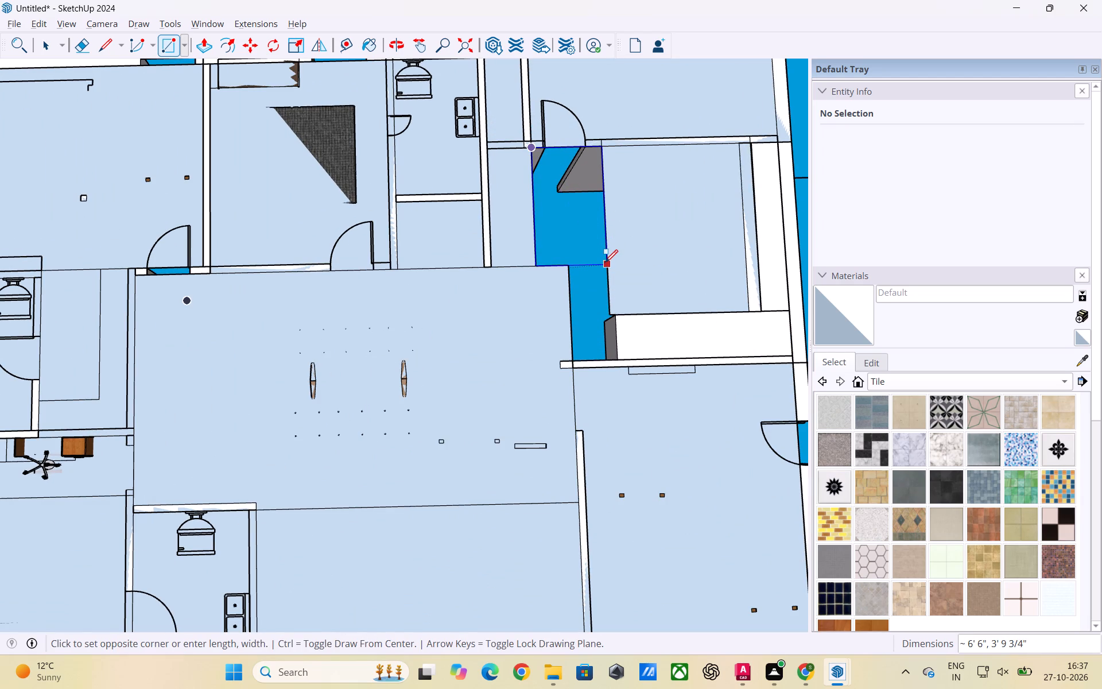
Fill the remaining gap between the dining floor and the kitchen counter with a floor rectangle about 5' 1 1/2" by 2' 4 1/2".
click(569, 267)
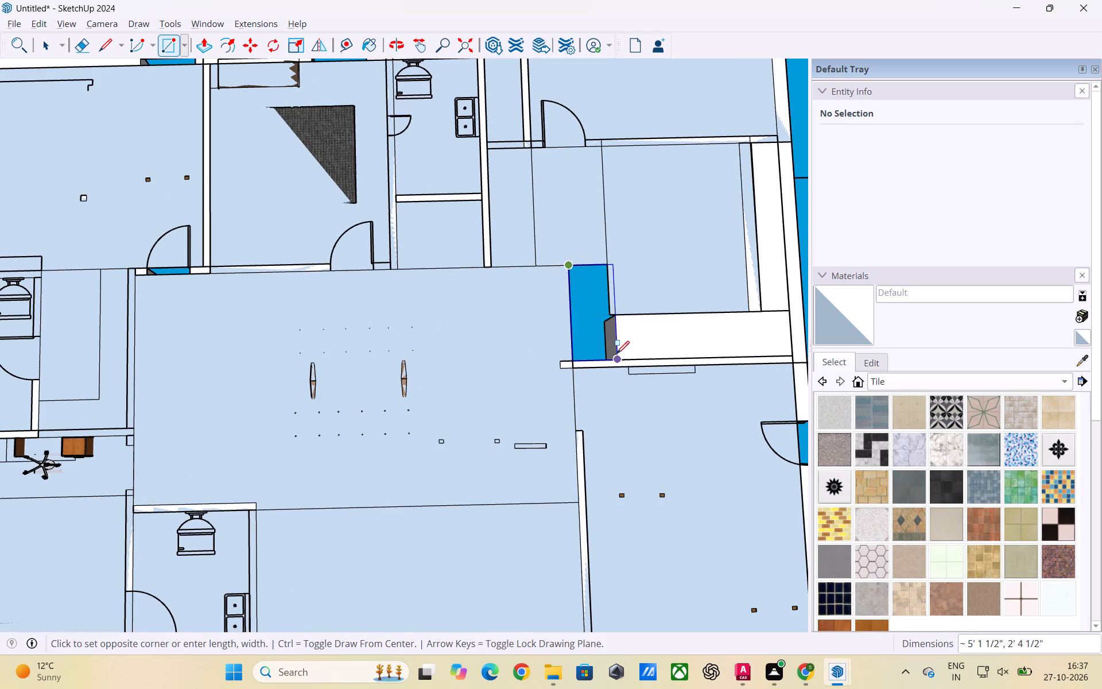
click(616, 354)
Examine the whole underside of the house plan to check that the rooms and balconies have floor faces.
scroll(510, 288, down, 5)
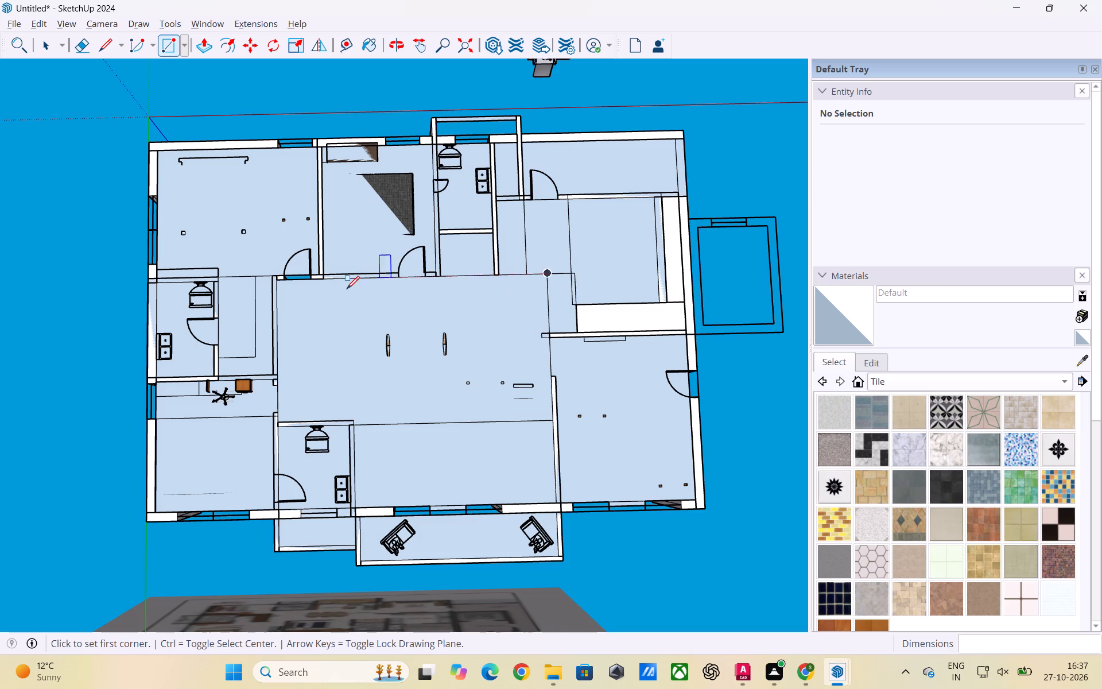
scroll(343, 286, down, 2)
key(space)
scroll(708, 390, up, 2)
scroll(574, 386, down, 3)
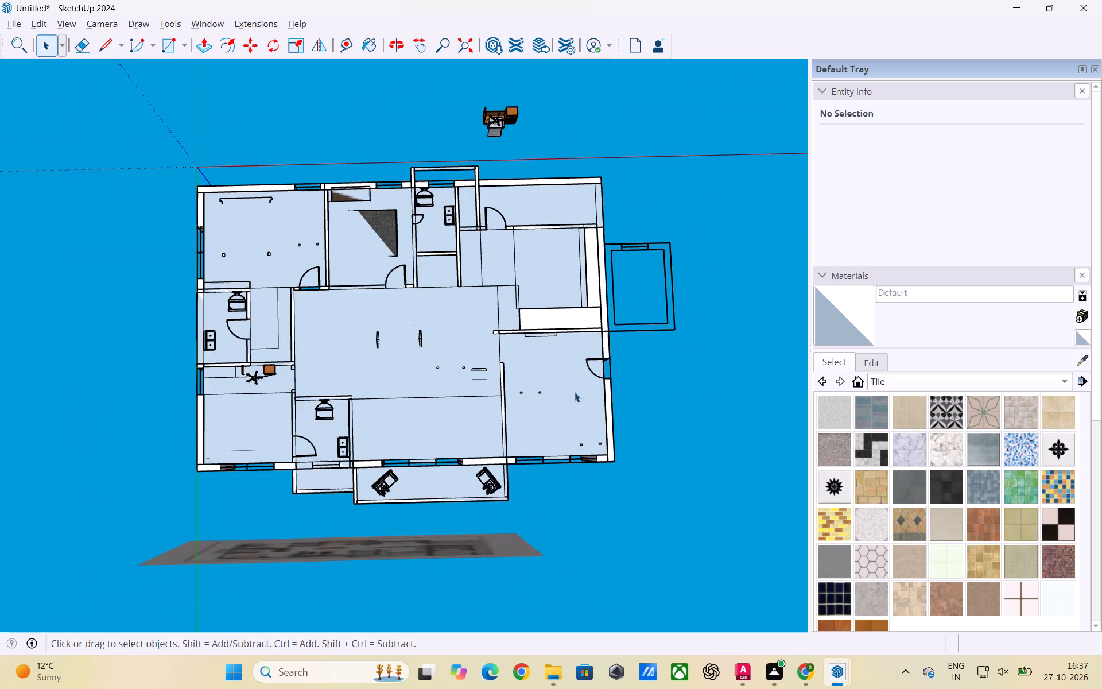
middle_drag(558, 411, 608, 209)
scroll(576, 420, up, 2)
scroll(726, 303, down, 6)
middle_drag(616, 319, 619, 391)
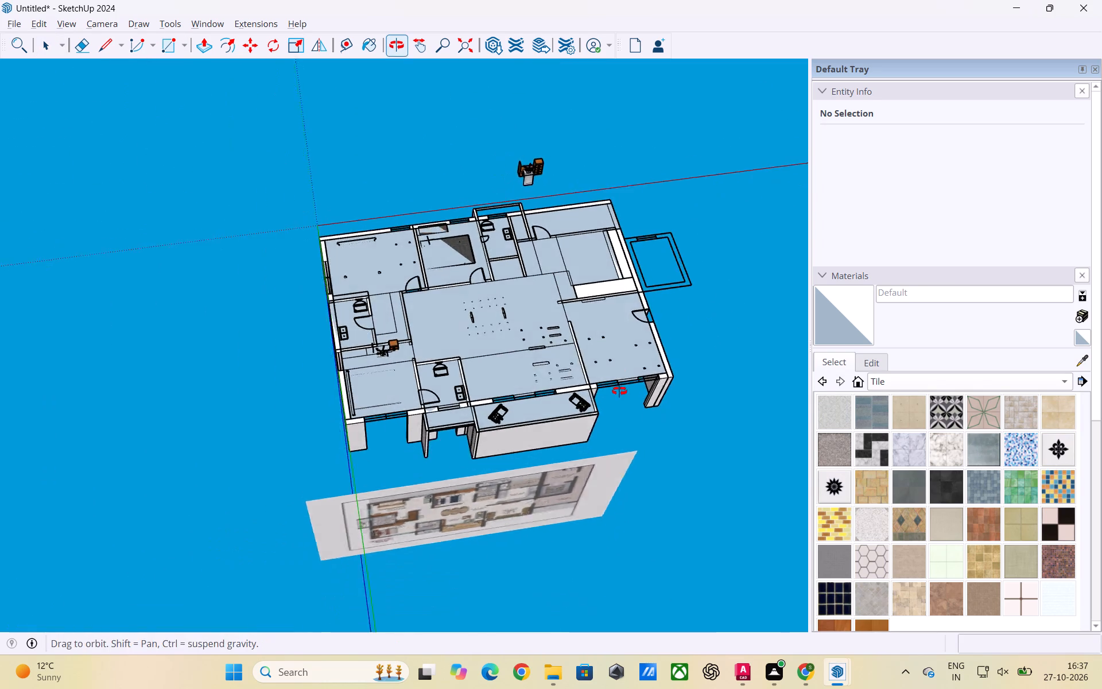
middle_drag(619, 391, 615, 421)
scroll(440, 268, up, 2)
middle_drag(638, 320, 588, 365)
scroll(495, 369, down, 1)
scroll(463, 267, down, 5)
middle_drag(460, 296, 474, 340)
scroll(566, 318, down, 2)
scroll(528, 223, up, 2)
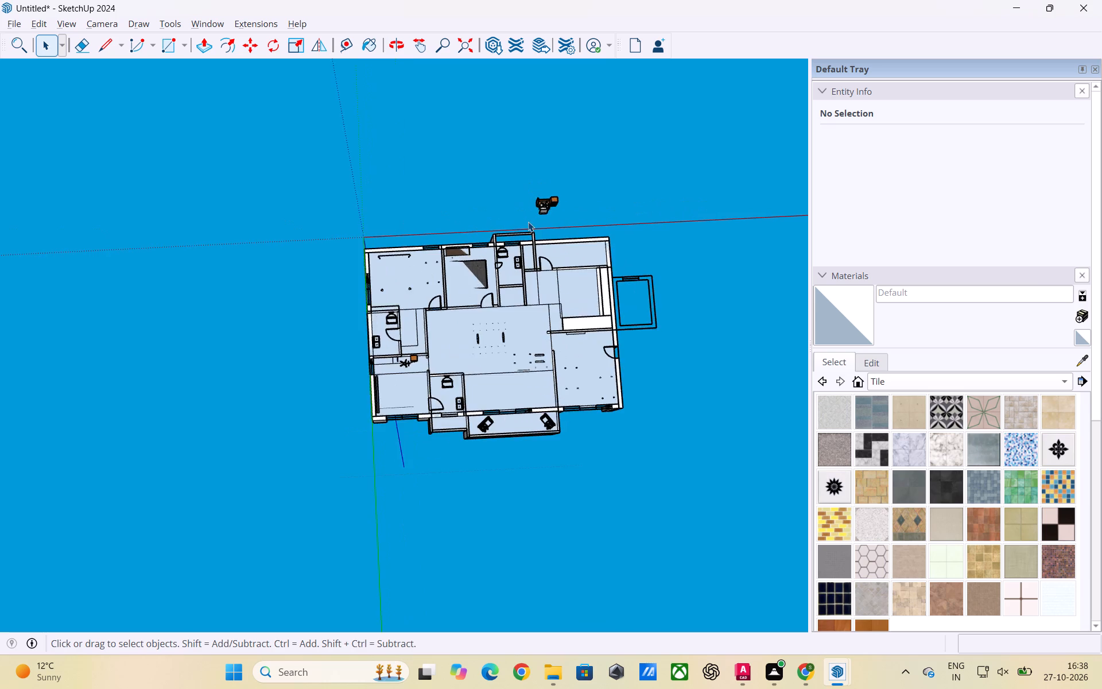
scroll(528, 222, up, 3)
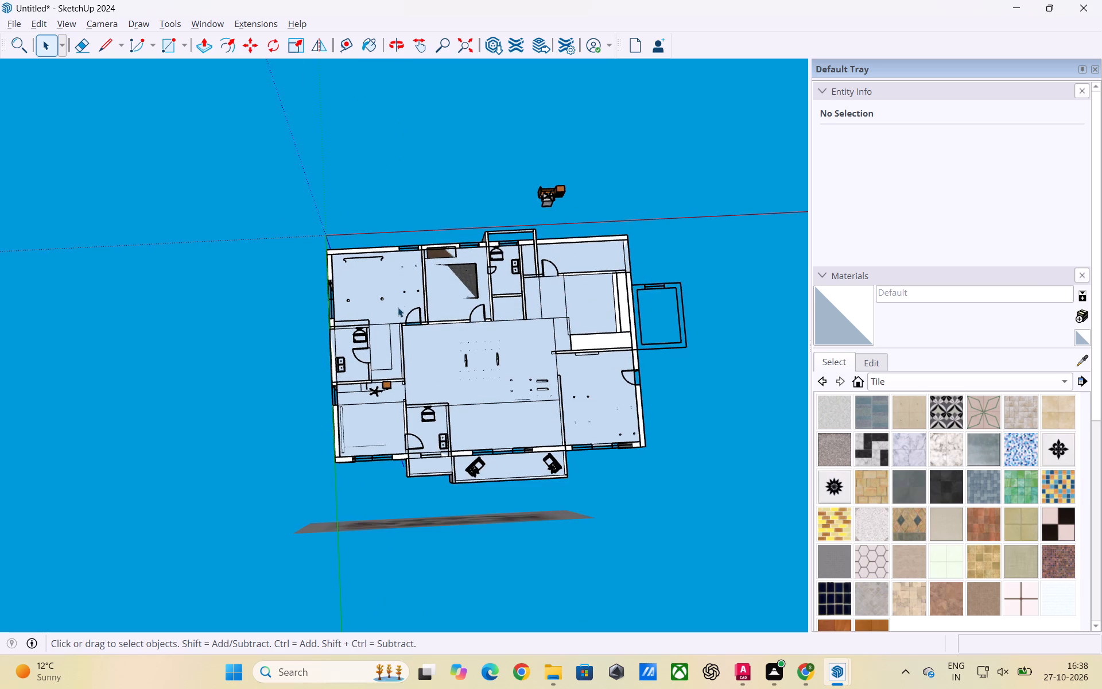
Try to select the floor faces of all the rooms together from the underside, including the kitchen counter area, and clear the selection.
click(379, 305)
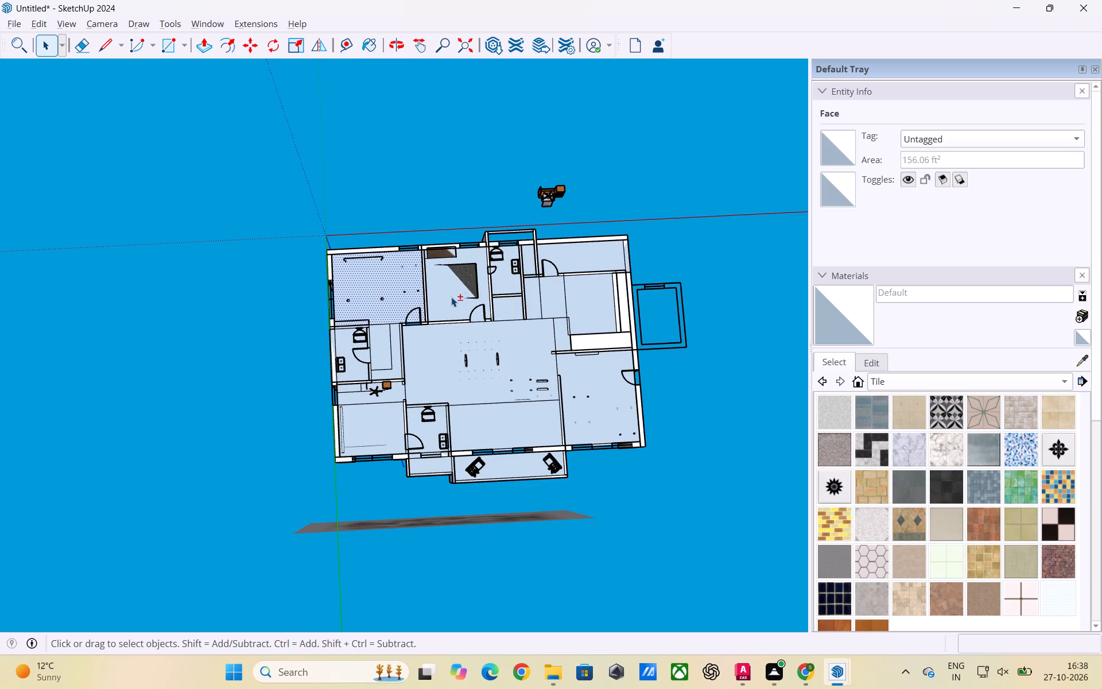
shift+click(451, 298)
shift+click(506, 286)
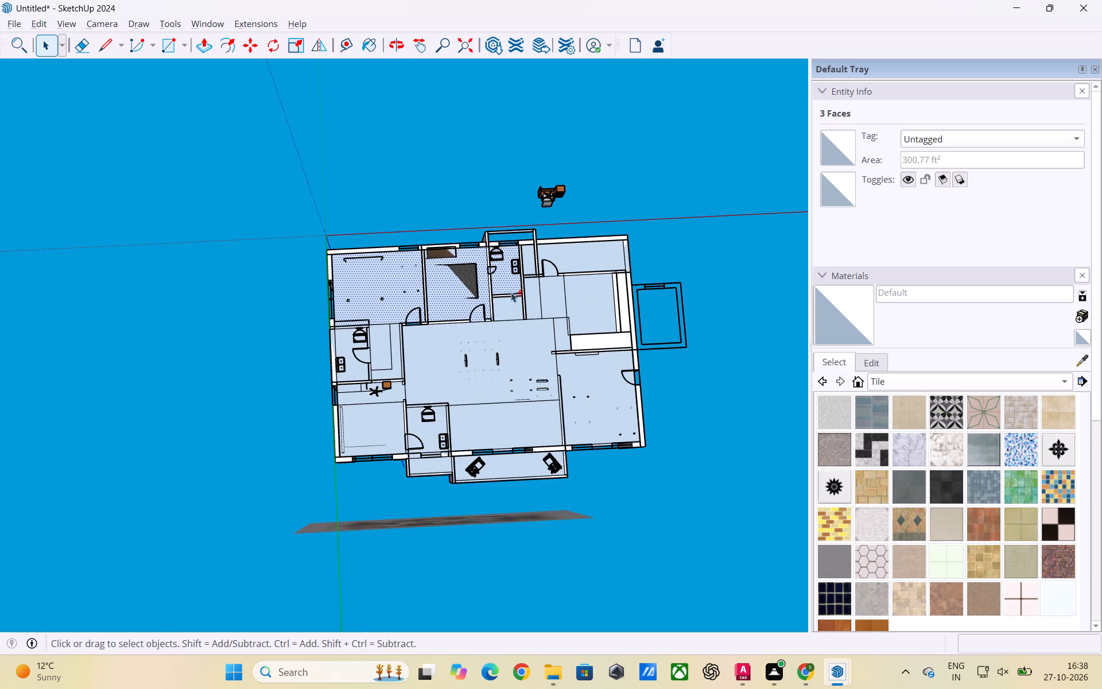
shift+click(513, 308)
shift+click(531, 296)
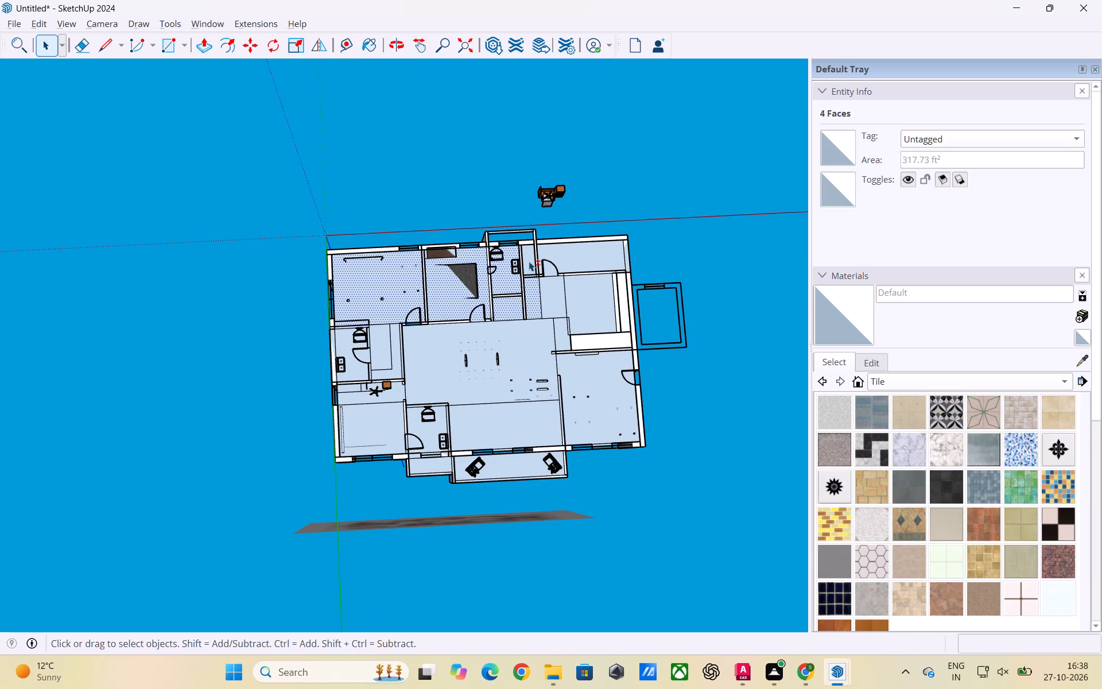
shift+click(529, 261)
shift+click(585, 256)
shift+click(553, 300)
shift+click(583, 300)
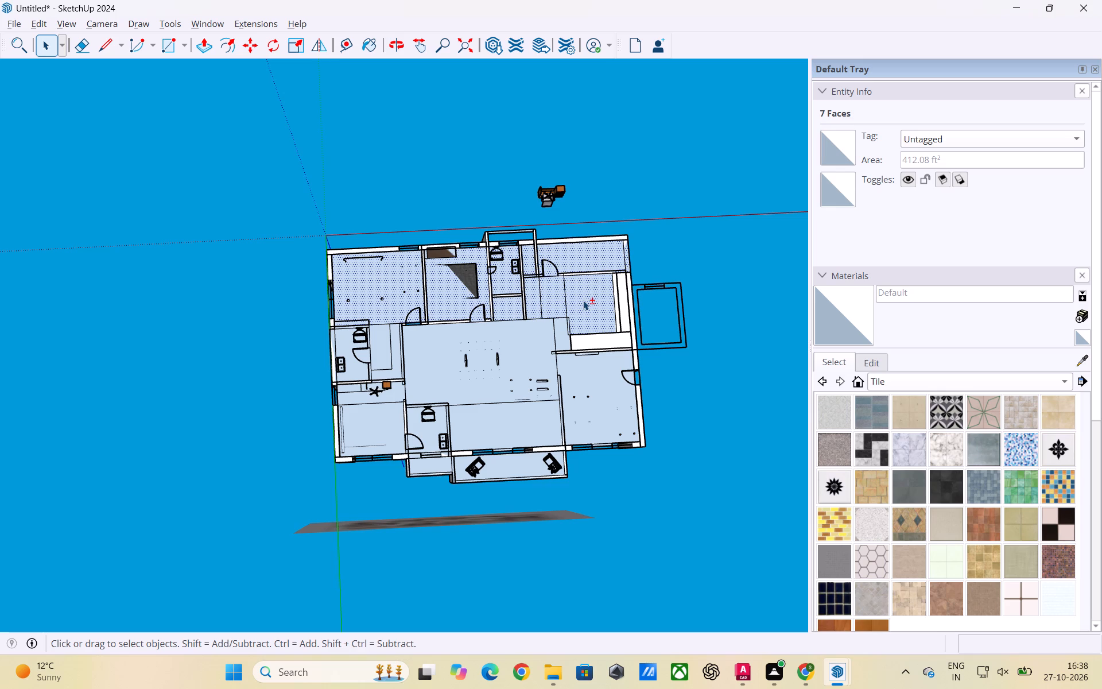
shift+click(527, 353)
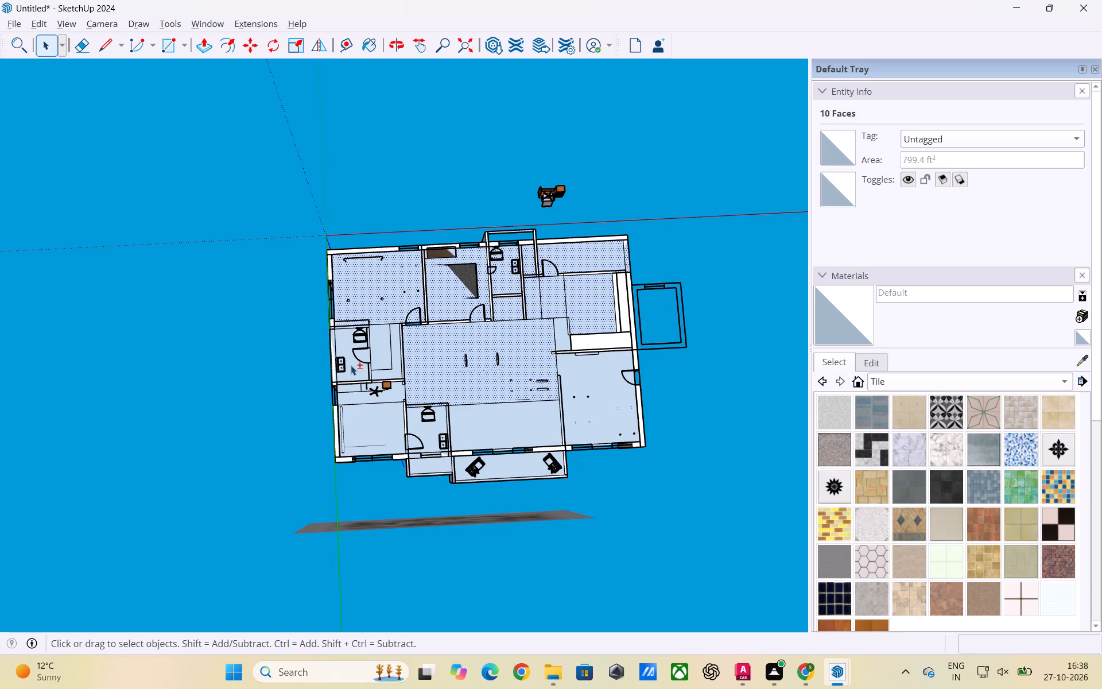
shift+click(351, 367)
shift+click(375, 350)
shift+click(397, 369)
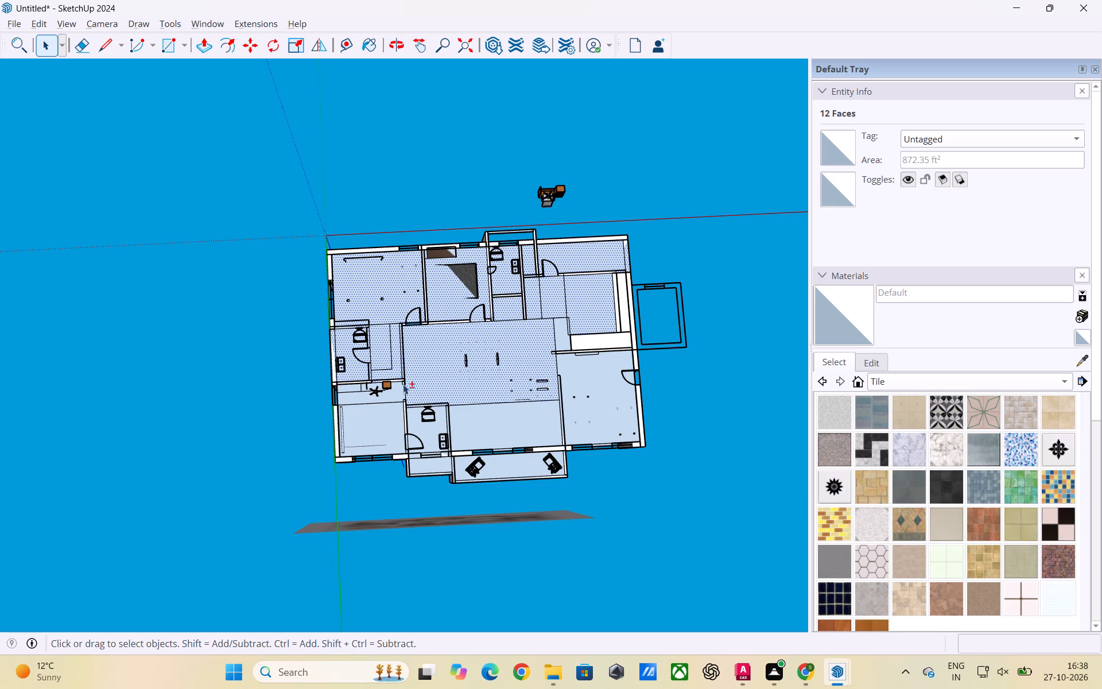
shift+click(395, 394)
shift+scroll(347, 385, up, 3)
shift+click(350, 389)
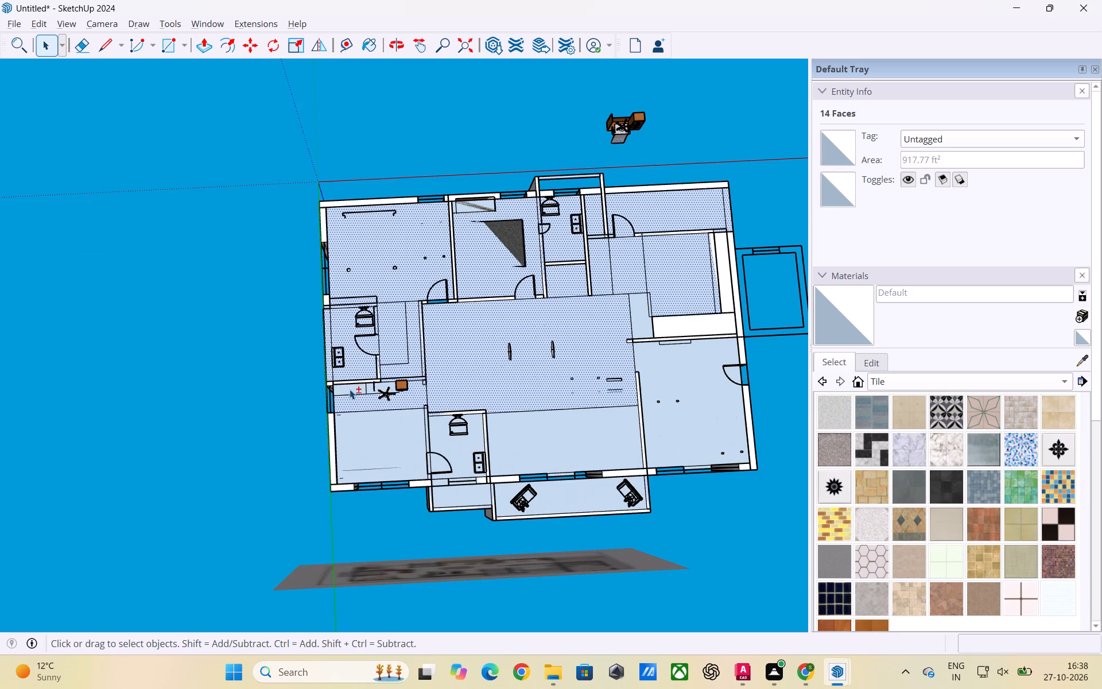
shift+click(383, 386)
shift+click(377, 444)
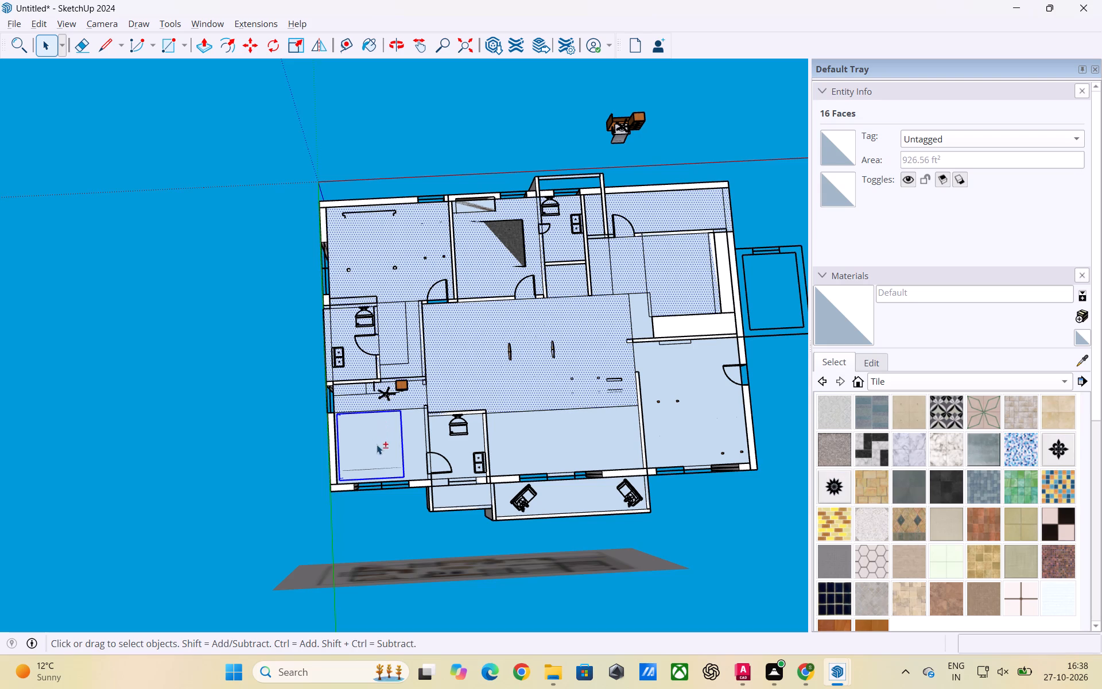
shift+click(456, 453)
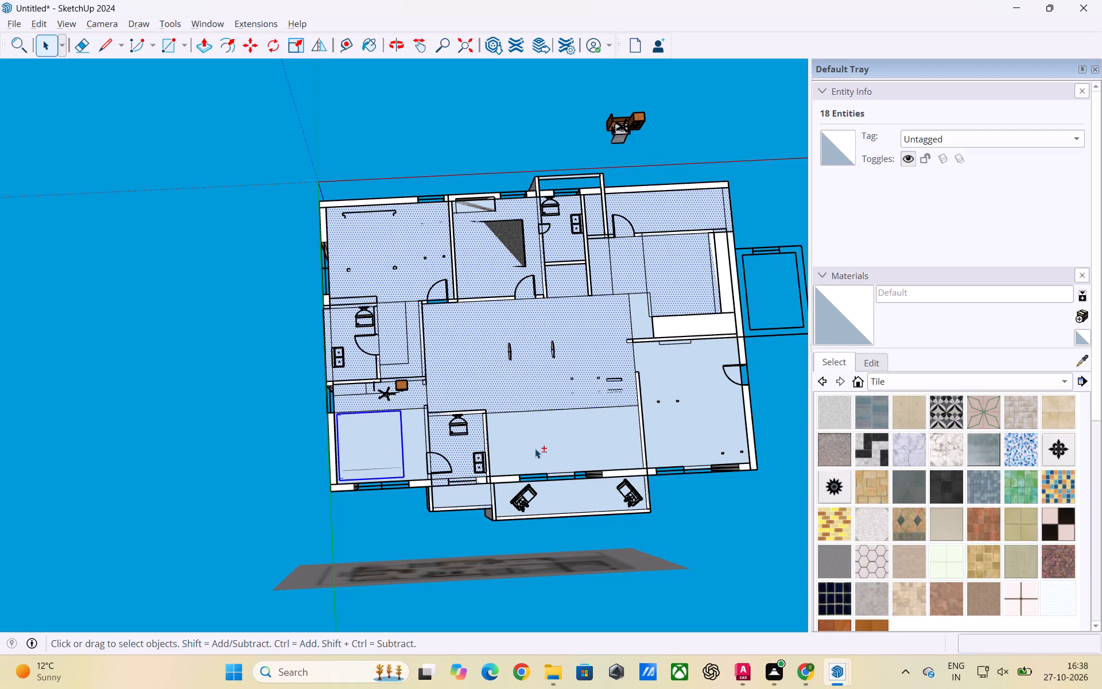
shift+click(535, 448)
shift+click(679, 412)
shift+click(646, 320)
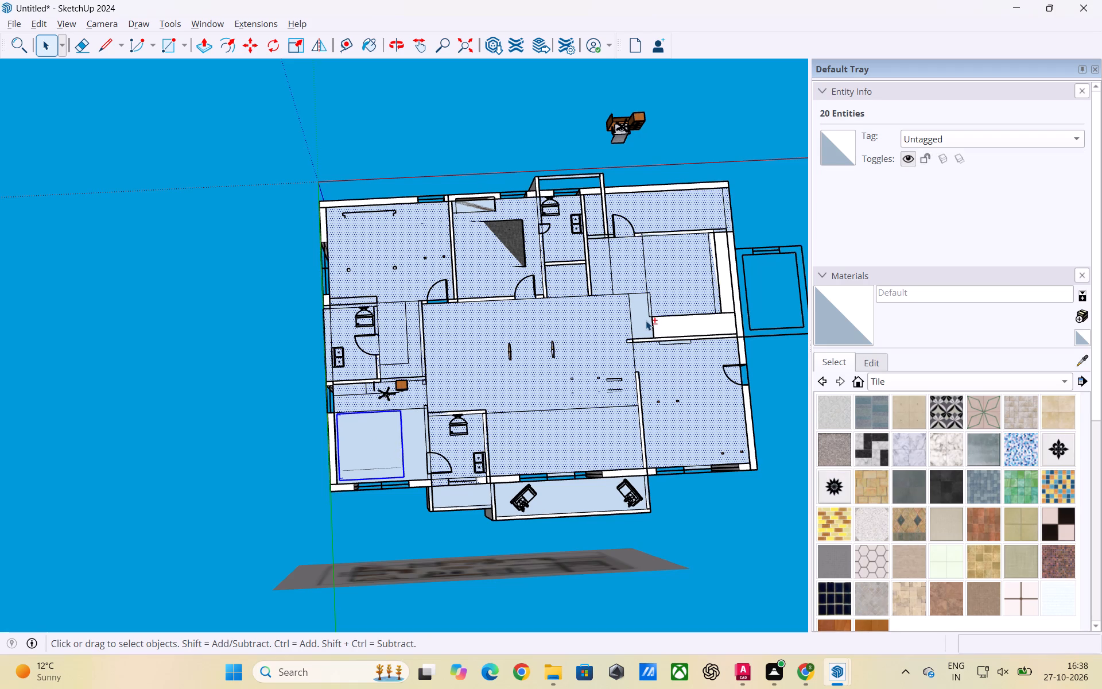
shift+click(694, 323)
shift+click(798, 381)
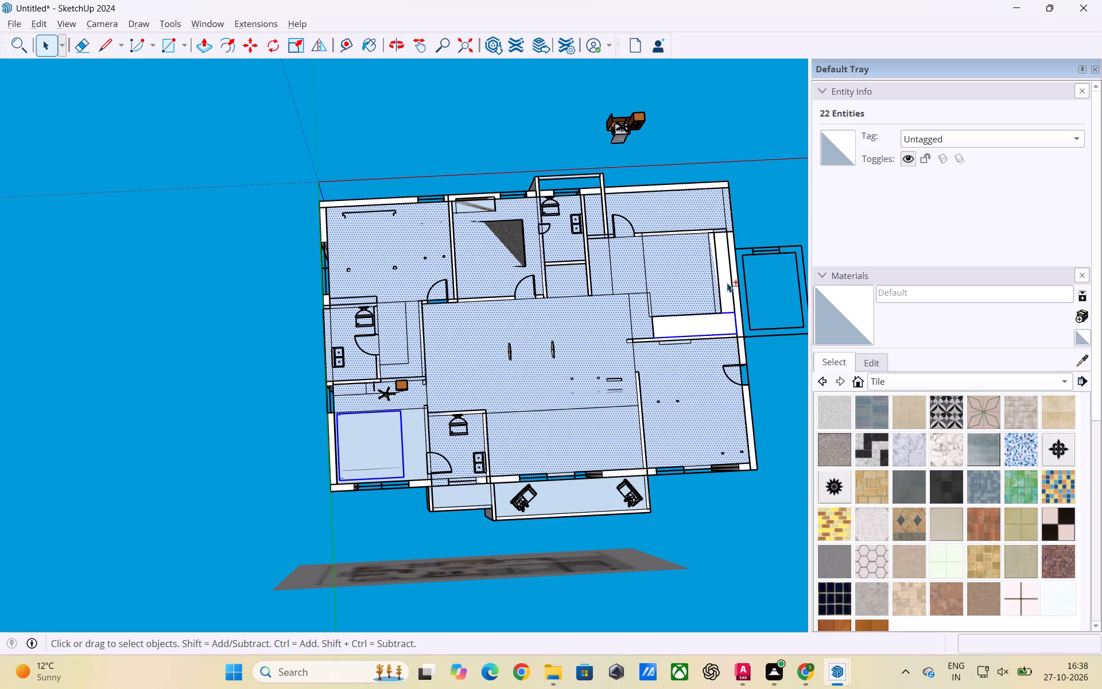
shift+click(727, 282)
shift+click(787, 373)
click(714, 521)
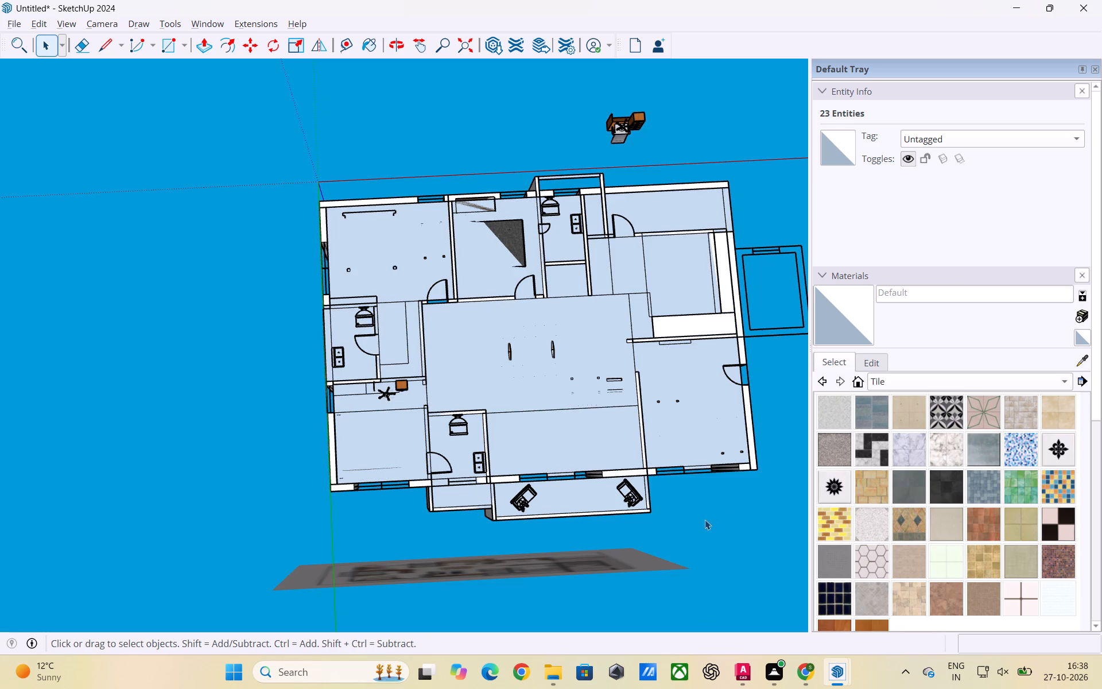
Examine the underside of the plan from several angles, checking the floors around the balconies, bathrooms, bedrooms and living area.
scroll(689, 514, down, 4)
middle_drag(692, 517, 654, 528)
scroll(578, 435, up, 2)
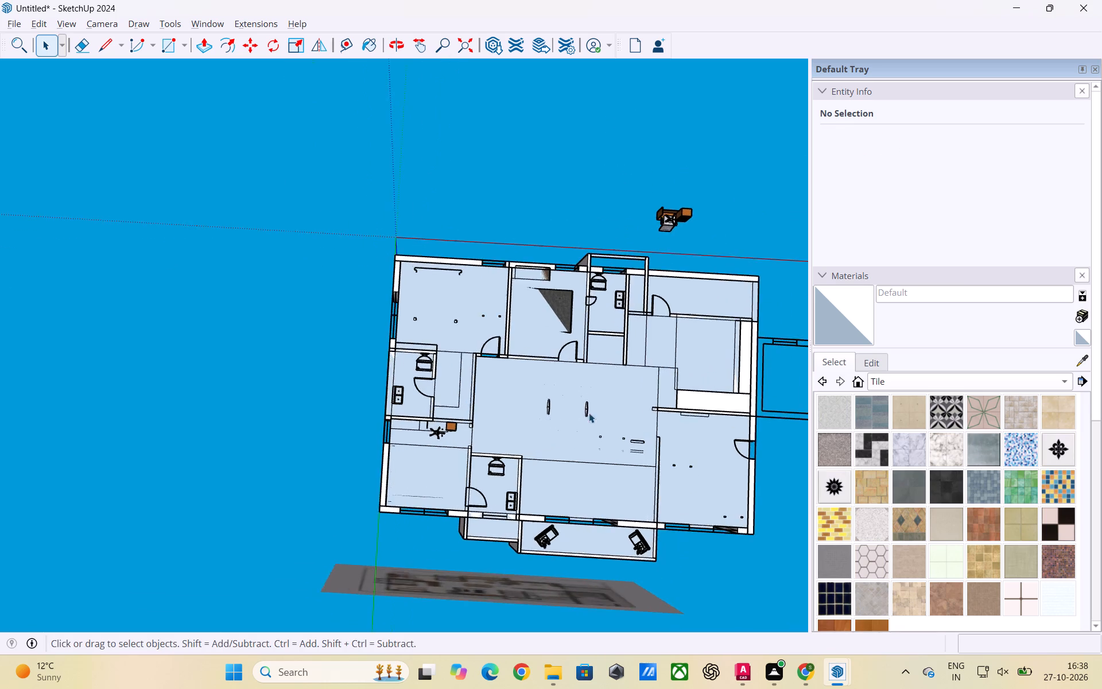
scroll(589, 413, up, 1)
scroll(375, 264, down, 6)
middle_drag(439, 364, 453, 442)
scroll(467, 378, up, 4)
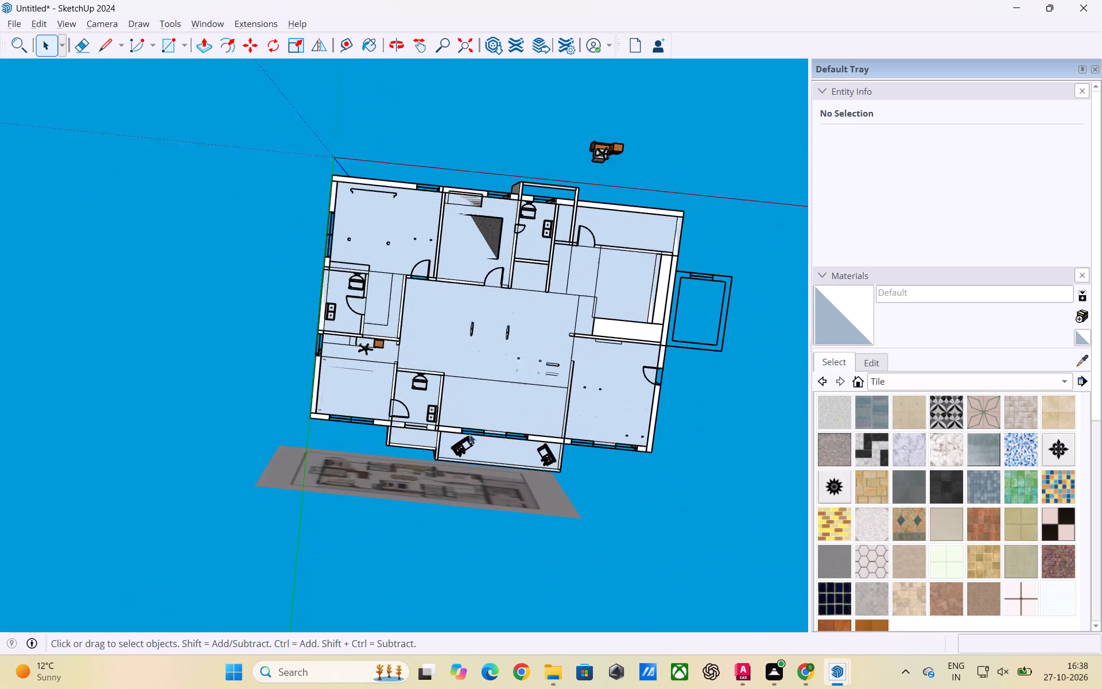
scroll(469, 434, up, 5)
middle_drag(445, 502, 509, 444)
scroll(430, 467, up, 2)
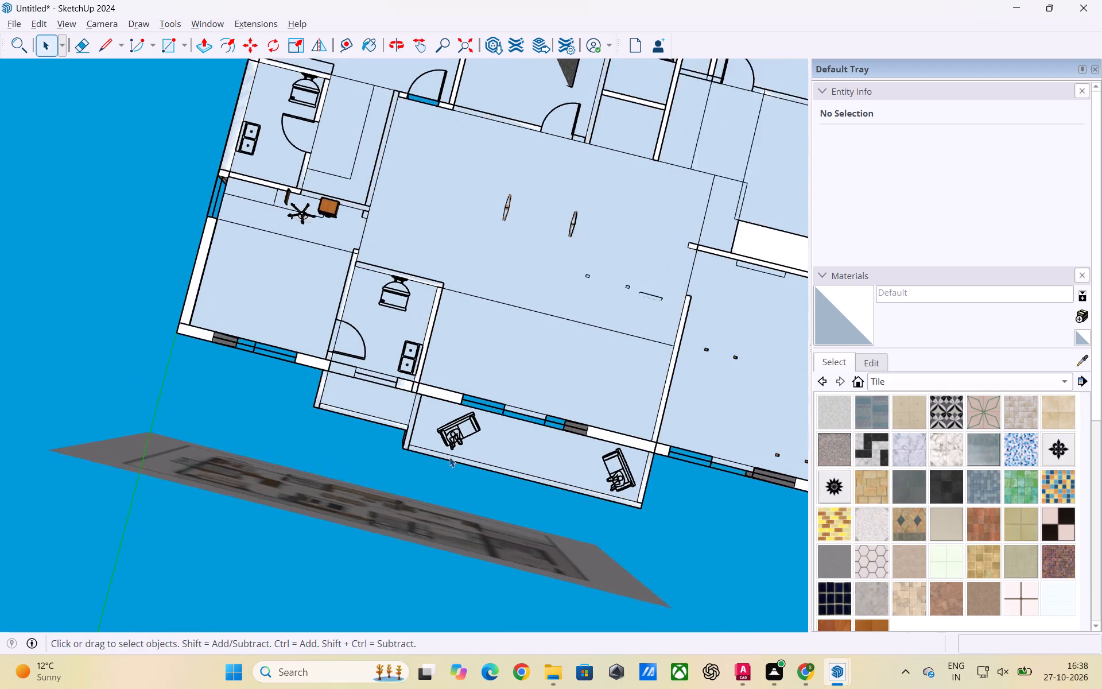
scroll(449, 457, up, 3)
scroll(502, 421, down, 2)
middle_drag(412, 417, 504, 429)
scroll(447, 402, down, 3)
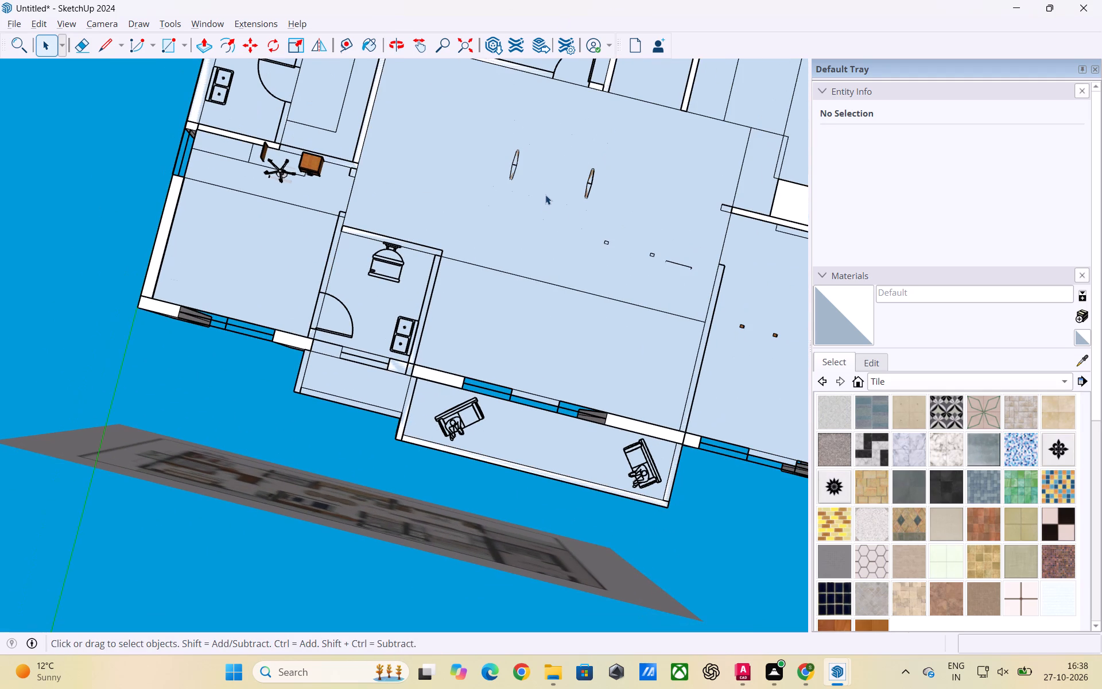
scroll(429, 288, up, 2)
scroll(396, 283, down, 2)
middle_drag(366, 316, 526, 328)
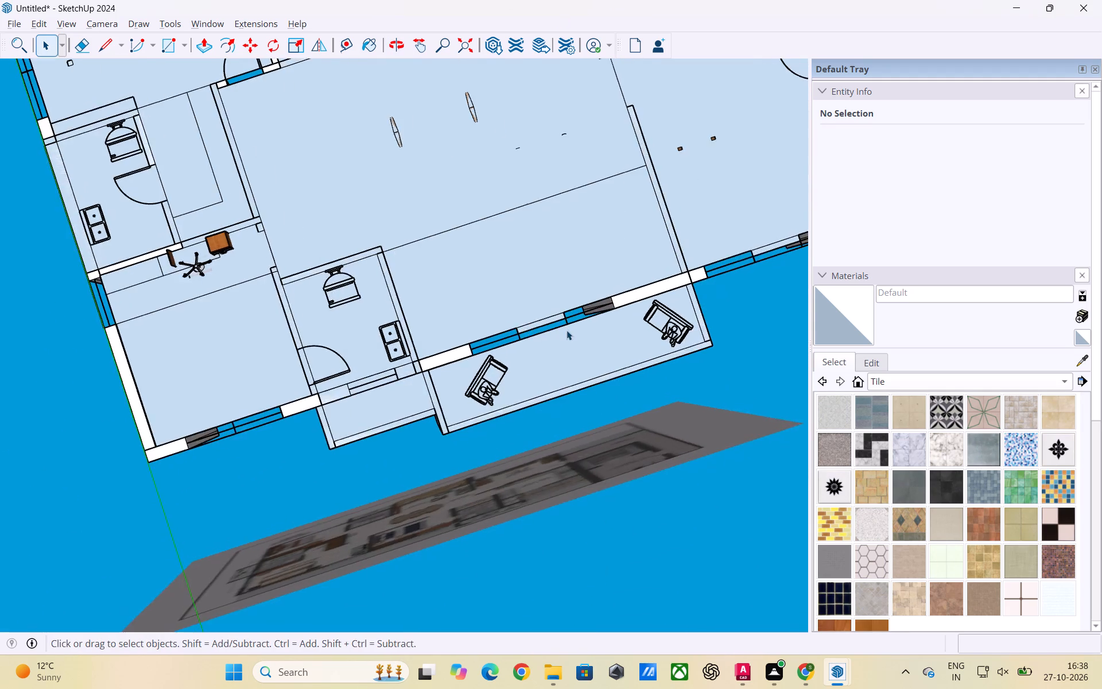
scroll(568, 330, down, 6)
middle_drag(603, 343, 564, 307)
scroll(567, 253, down, 1)
scroll(567, 250, up, 3)
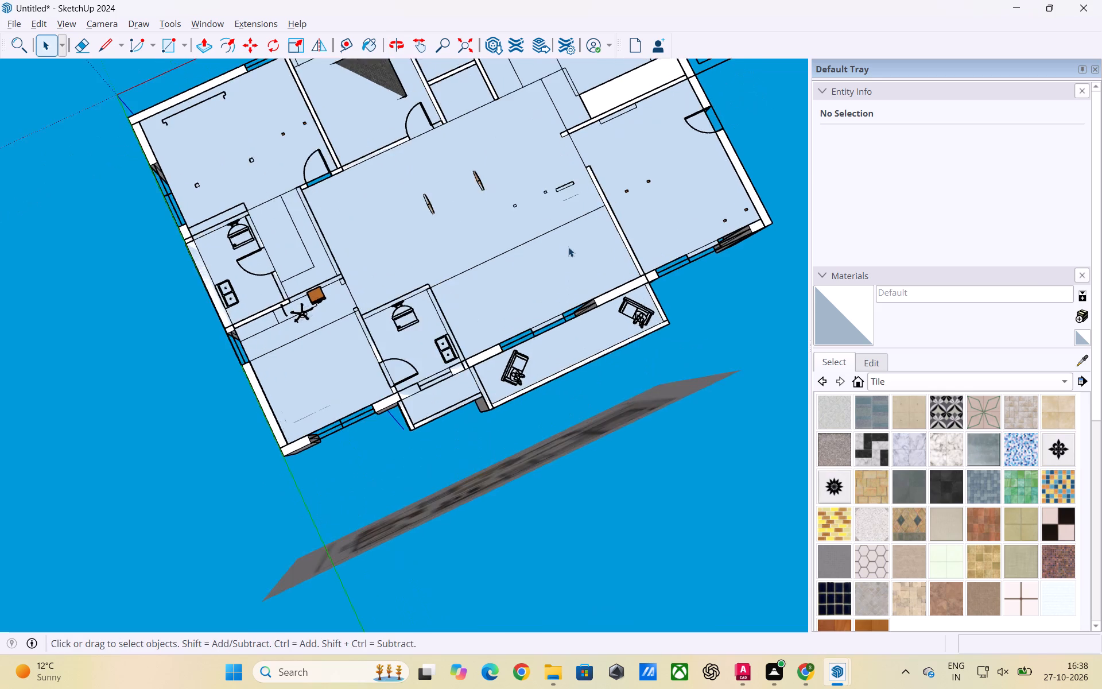
scroll(571, 249, up, 2)
scroll(579, 246, down, 7)
middle_drag(642, 444, 560, 460)
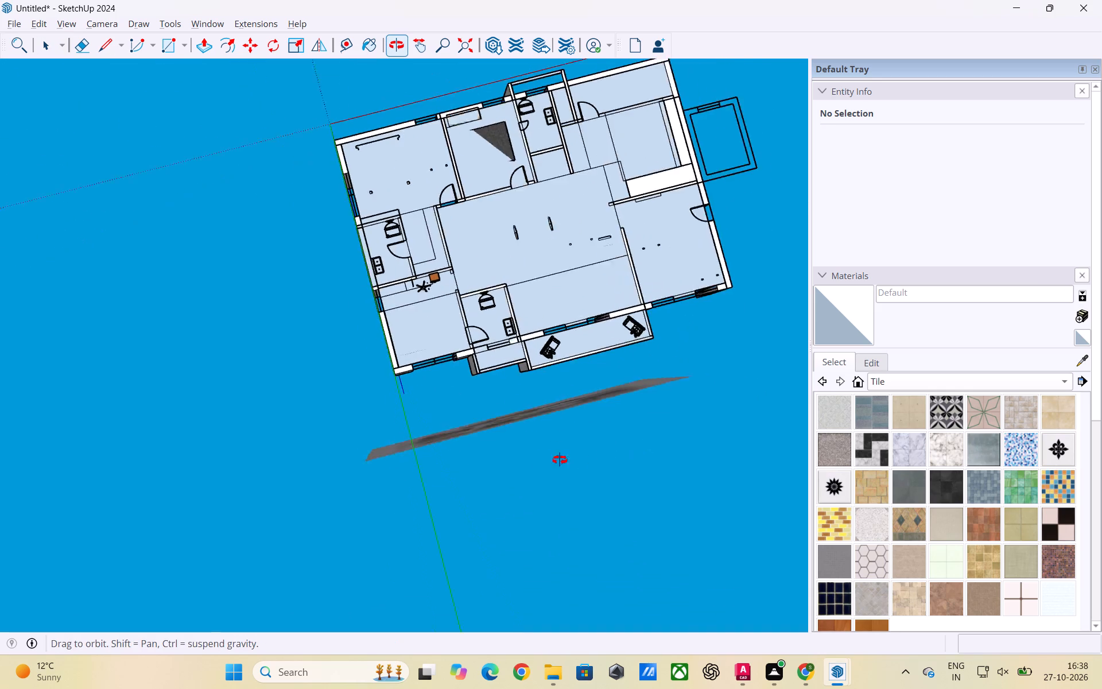
middle_drag(560, 460, 490, 452)
scroll(523, 224, up, 2)
scroll(286, 231, down, 5)
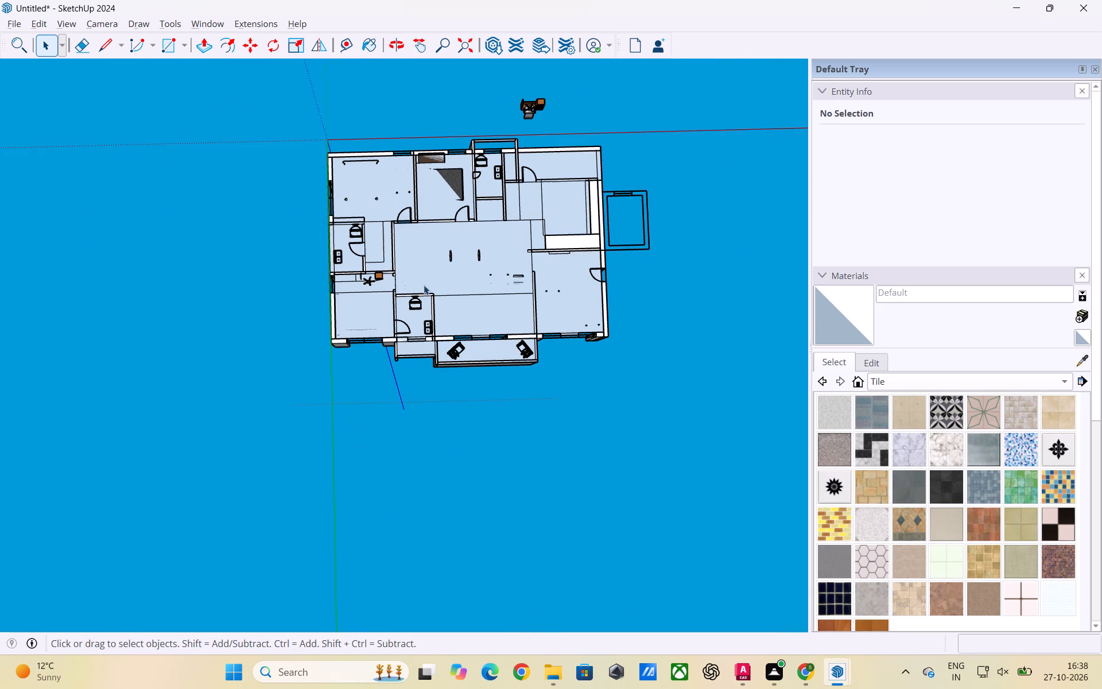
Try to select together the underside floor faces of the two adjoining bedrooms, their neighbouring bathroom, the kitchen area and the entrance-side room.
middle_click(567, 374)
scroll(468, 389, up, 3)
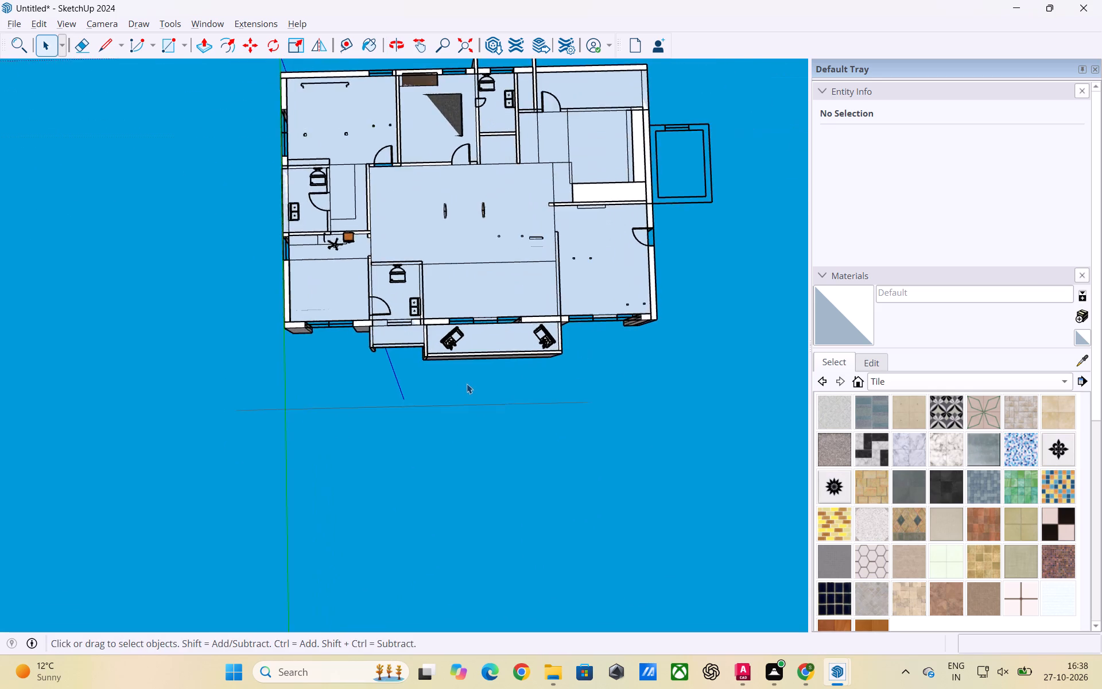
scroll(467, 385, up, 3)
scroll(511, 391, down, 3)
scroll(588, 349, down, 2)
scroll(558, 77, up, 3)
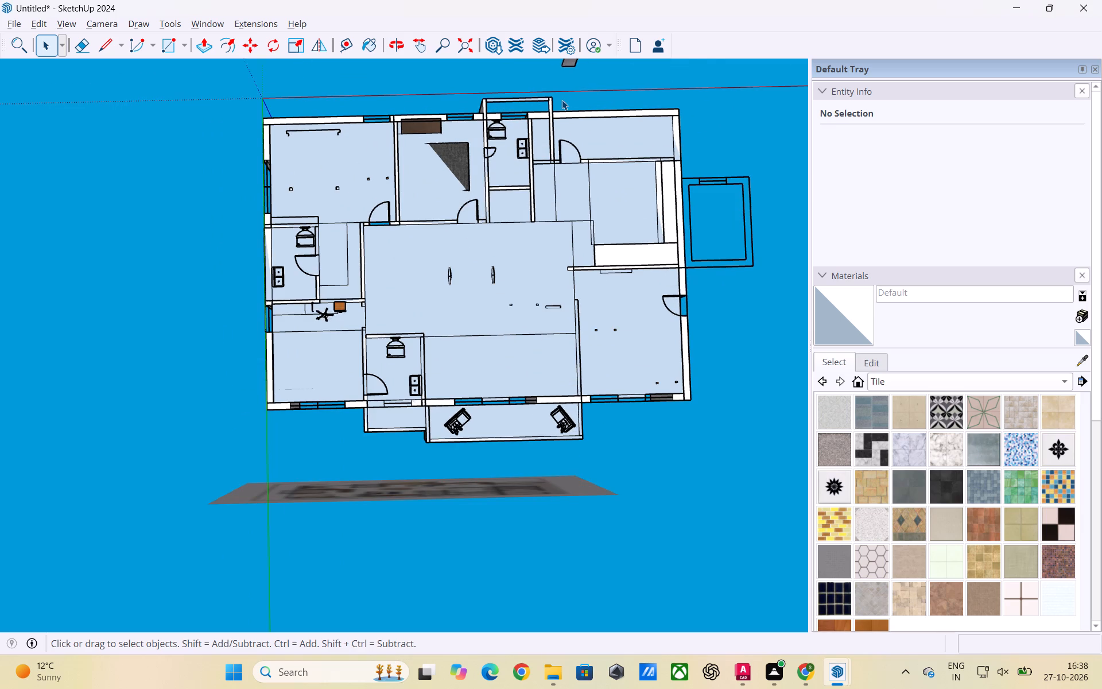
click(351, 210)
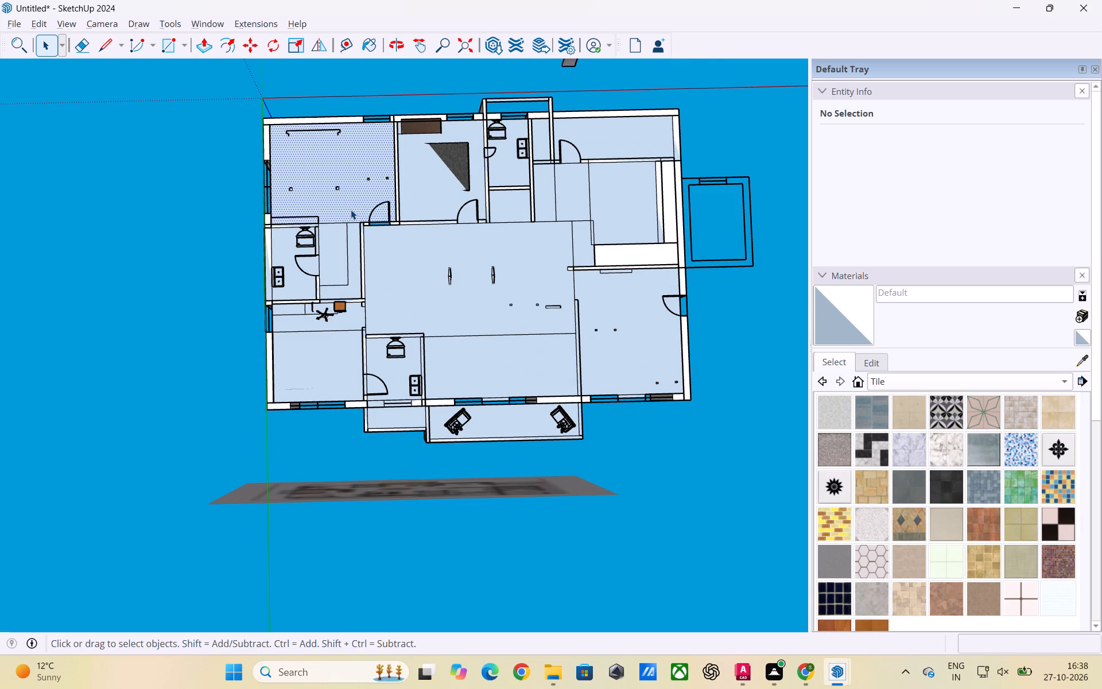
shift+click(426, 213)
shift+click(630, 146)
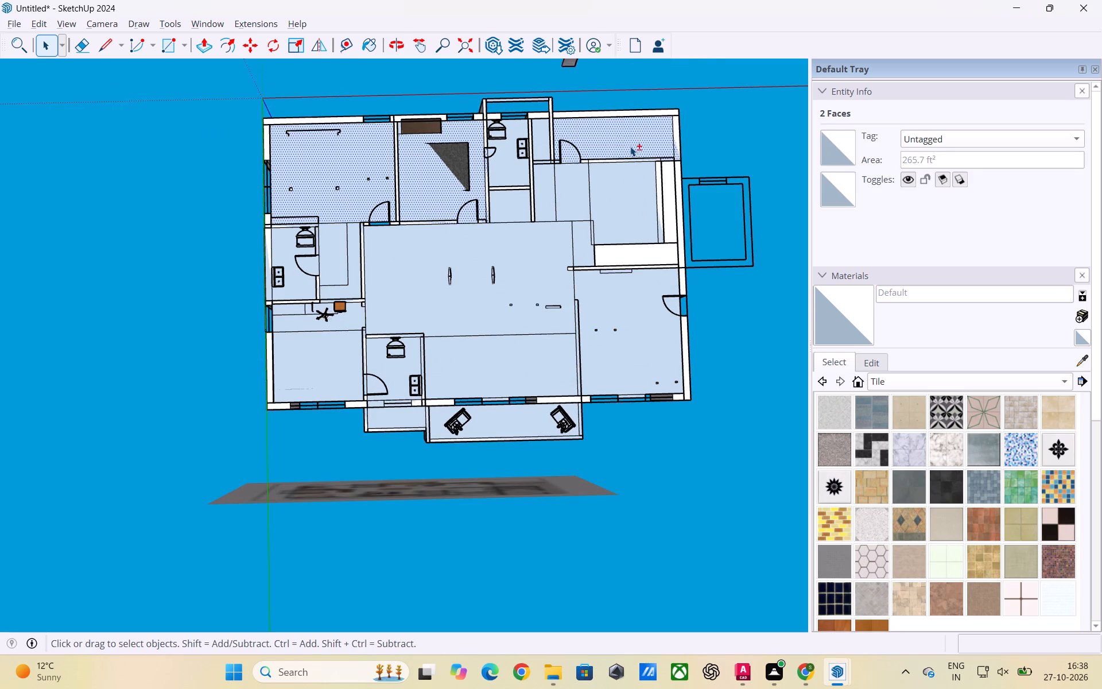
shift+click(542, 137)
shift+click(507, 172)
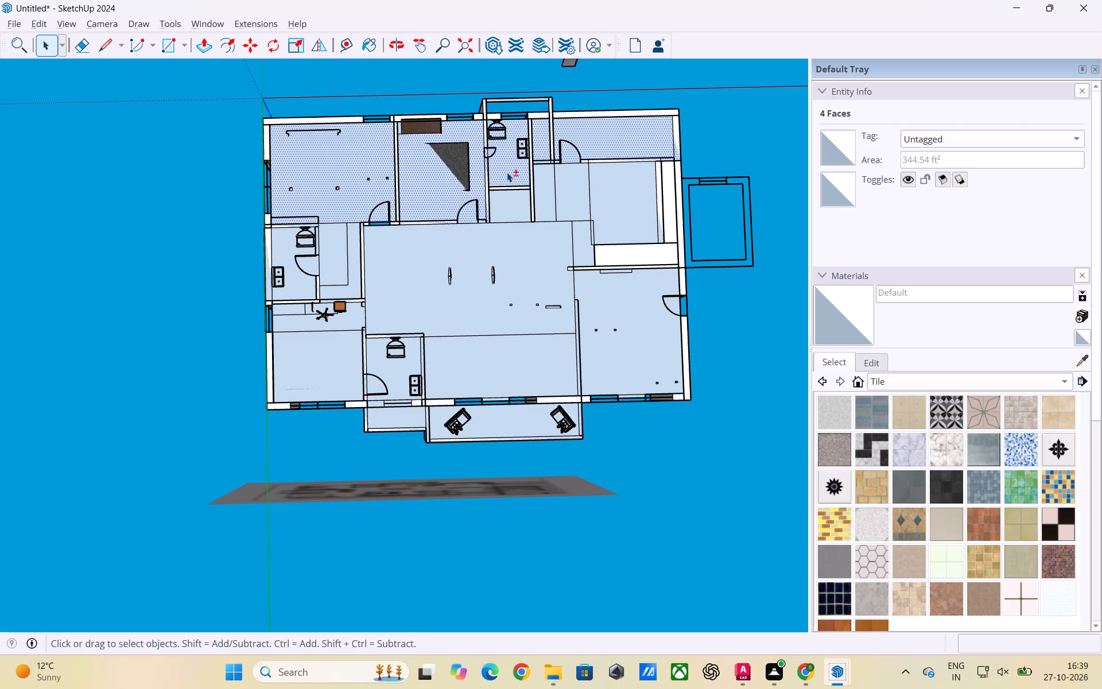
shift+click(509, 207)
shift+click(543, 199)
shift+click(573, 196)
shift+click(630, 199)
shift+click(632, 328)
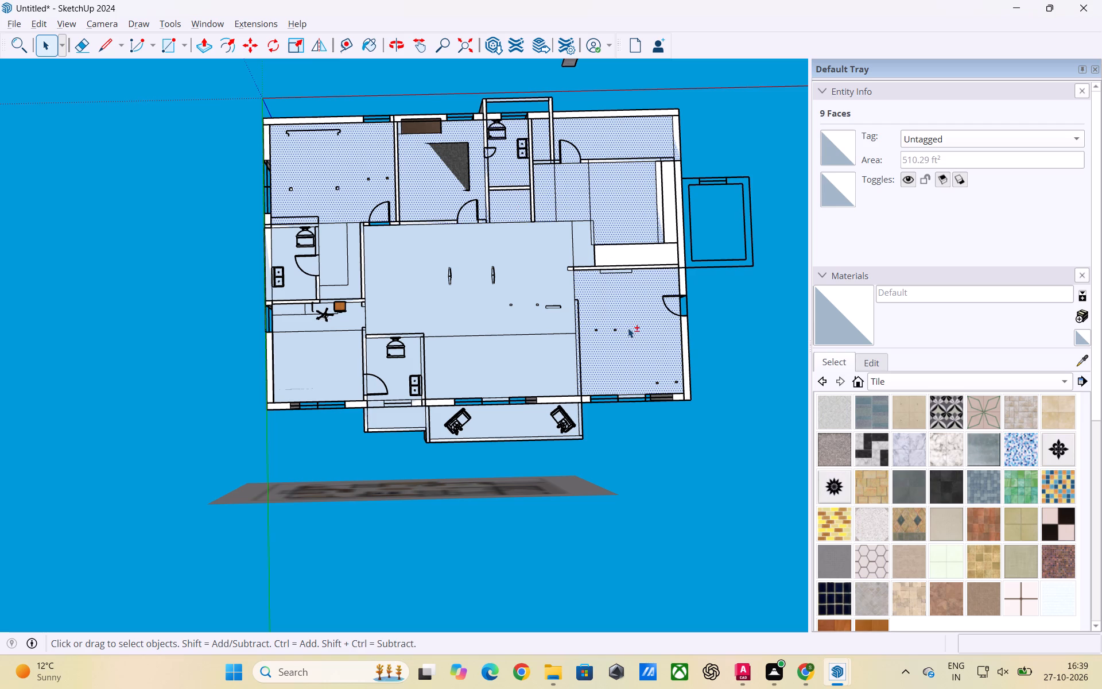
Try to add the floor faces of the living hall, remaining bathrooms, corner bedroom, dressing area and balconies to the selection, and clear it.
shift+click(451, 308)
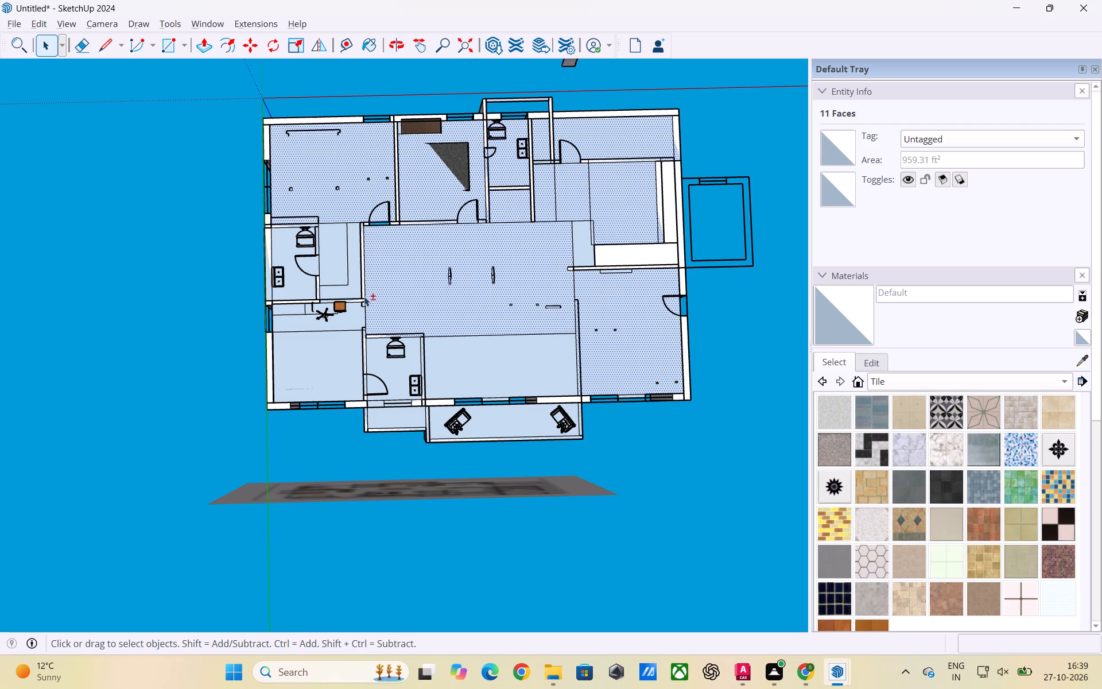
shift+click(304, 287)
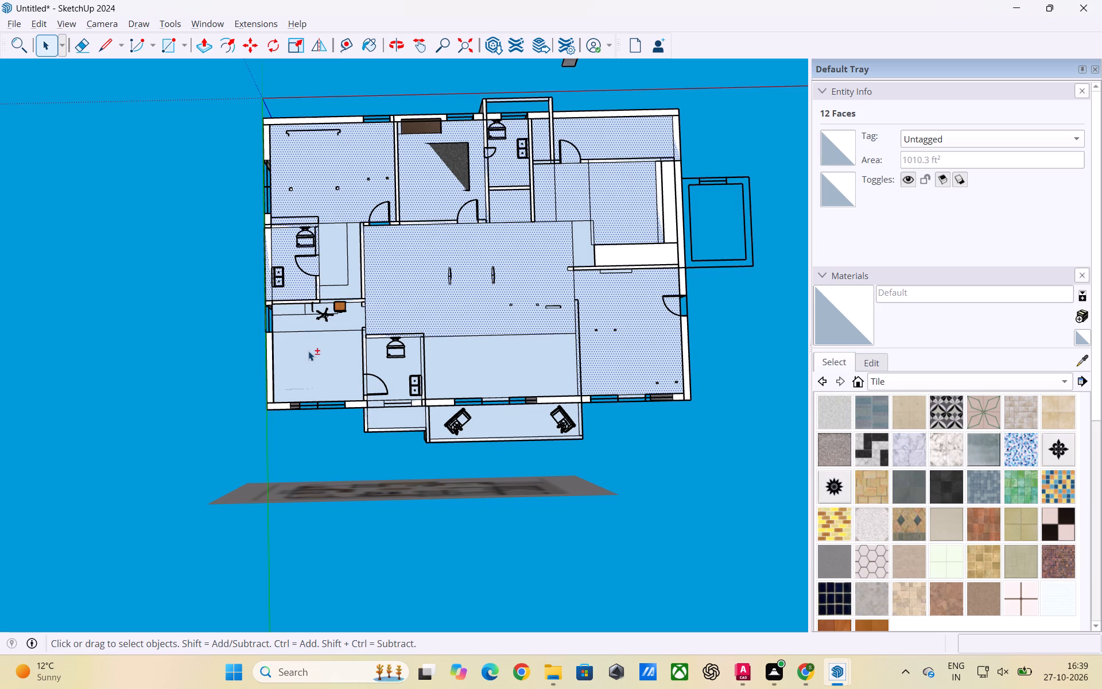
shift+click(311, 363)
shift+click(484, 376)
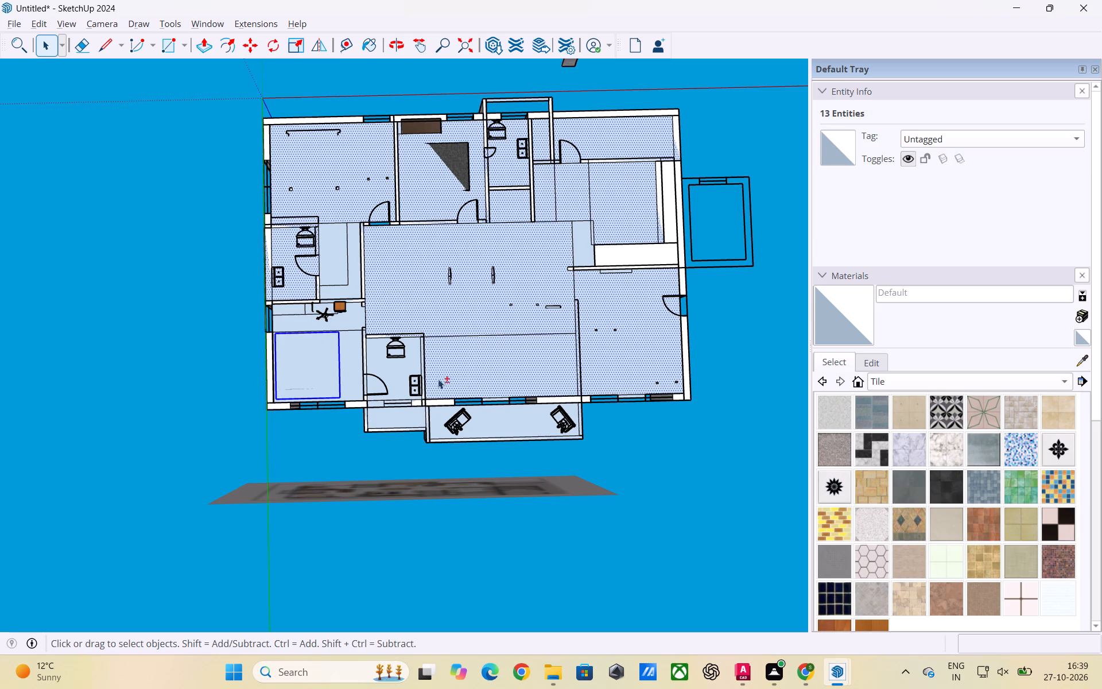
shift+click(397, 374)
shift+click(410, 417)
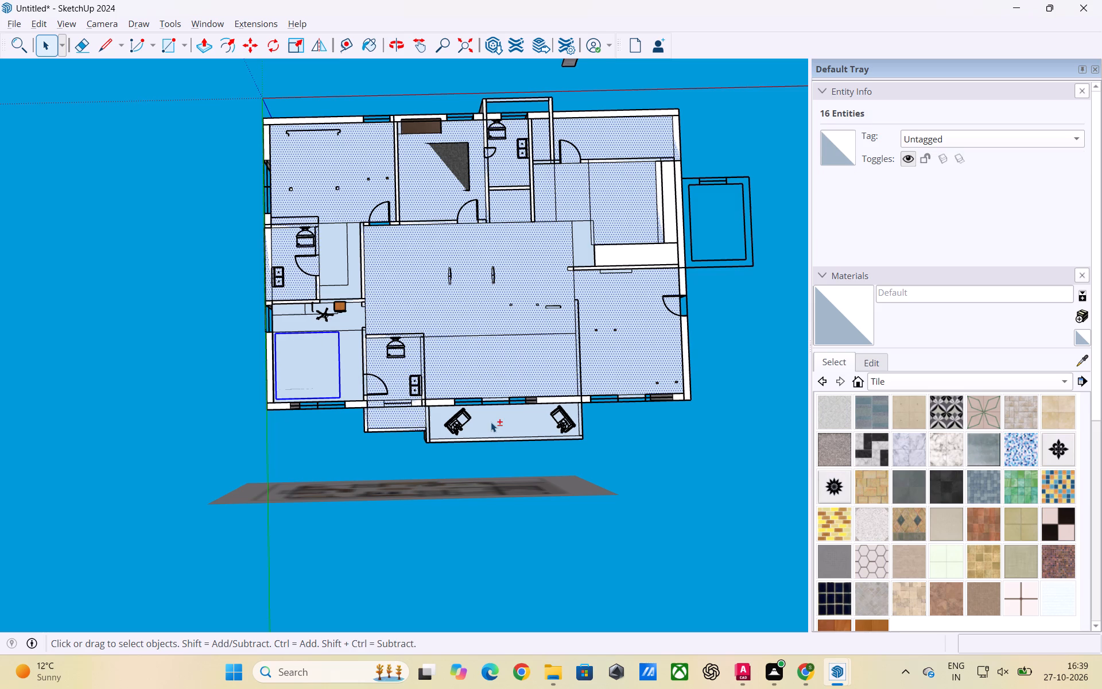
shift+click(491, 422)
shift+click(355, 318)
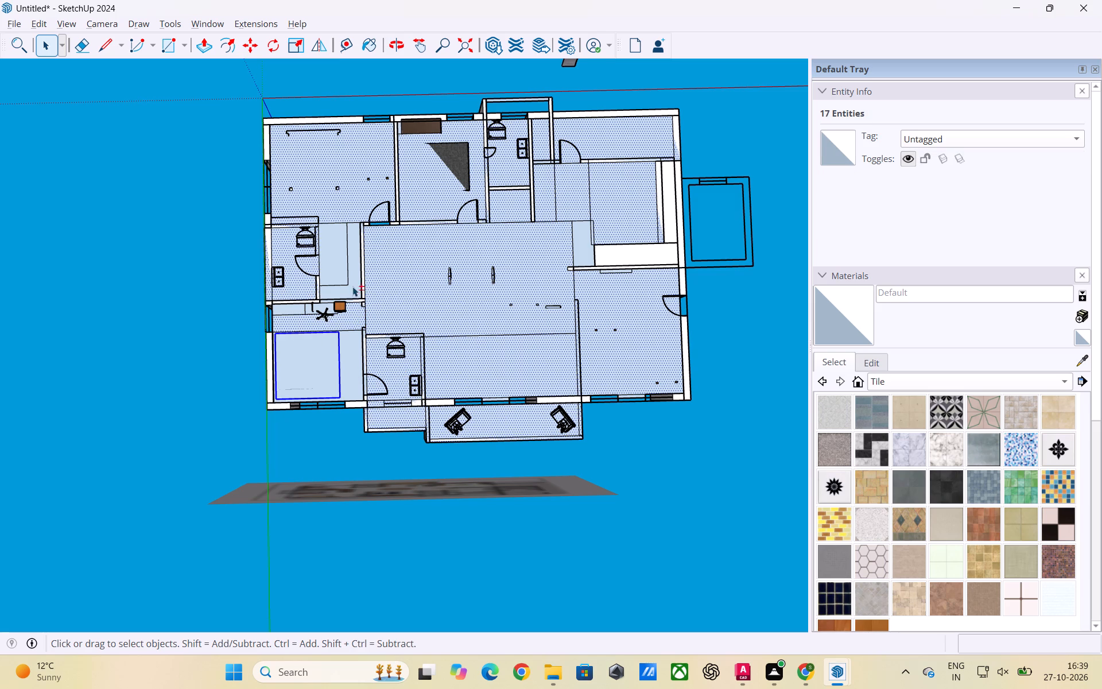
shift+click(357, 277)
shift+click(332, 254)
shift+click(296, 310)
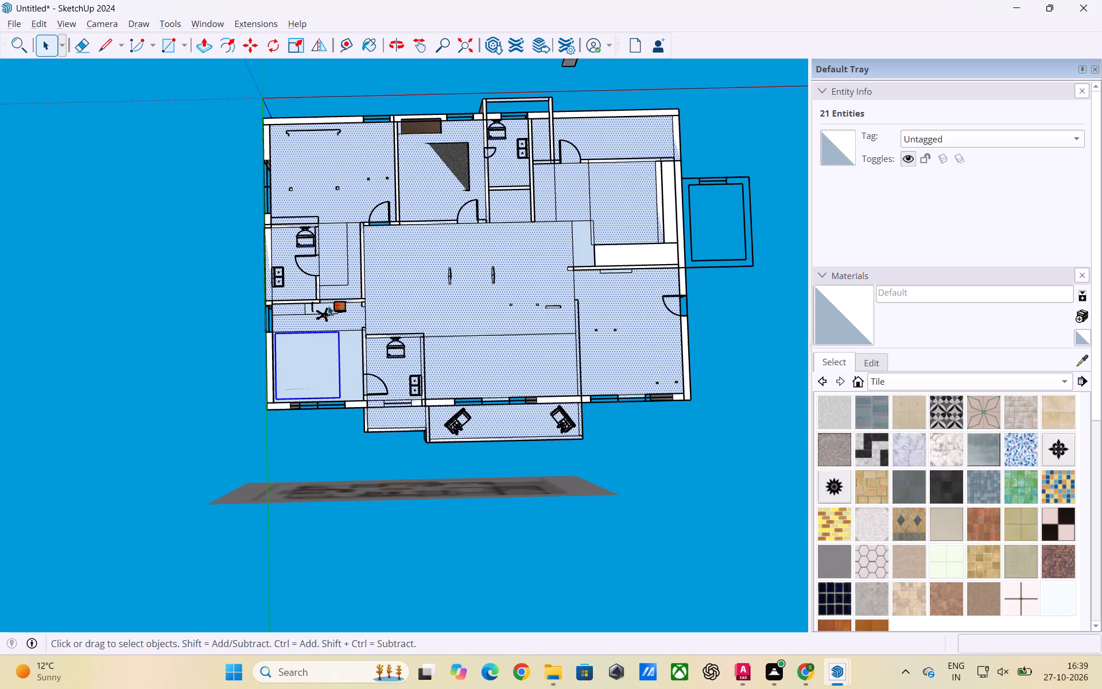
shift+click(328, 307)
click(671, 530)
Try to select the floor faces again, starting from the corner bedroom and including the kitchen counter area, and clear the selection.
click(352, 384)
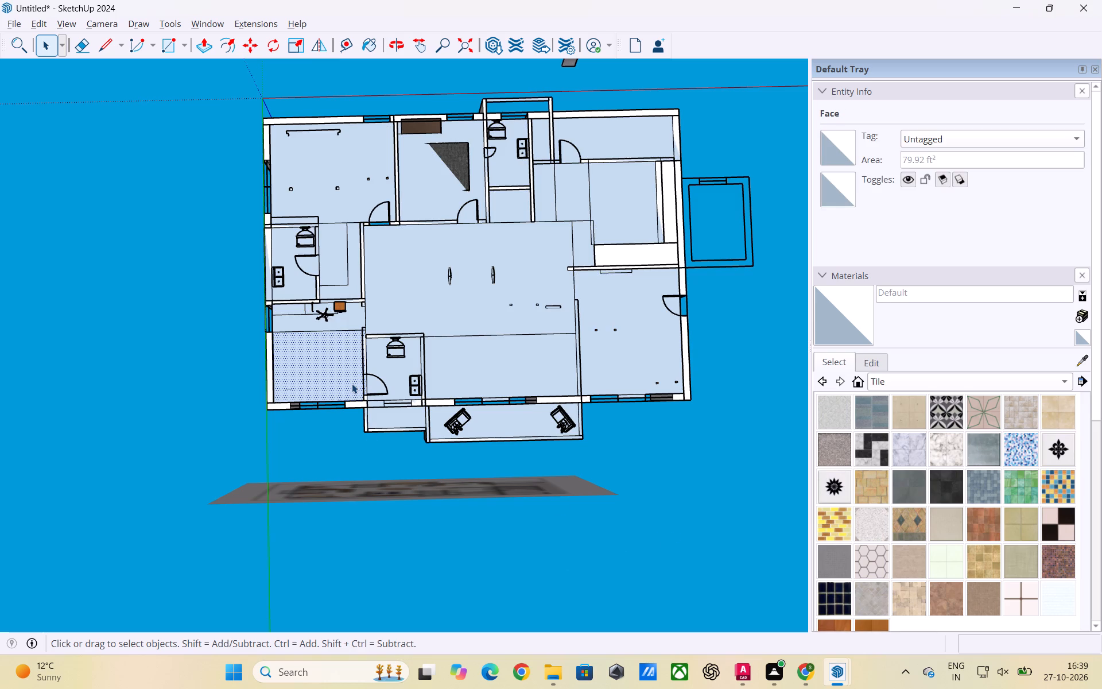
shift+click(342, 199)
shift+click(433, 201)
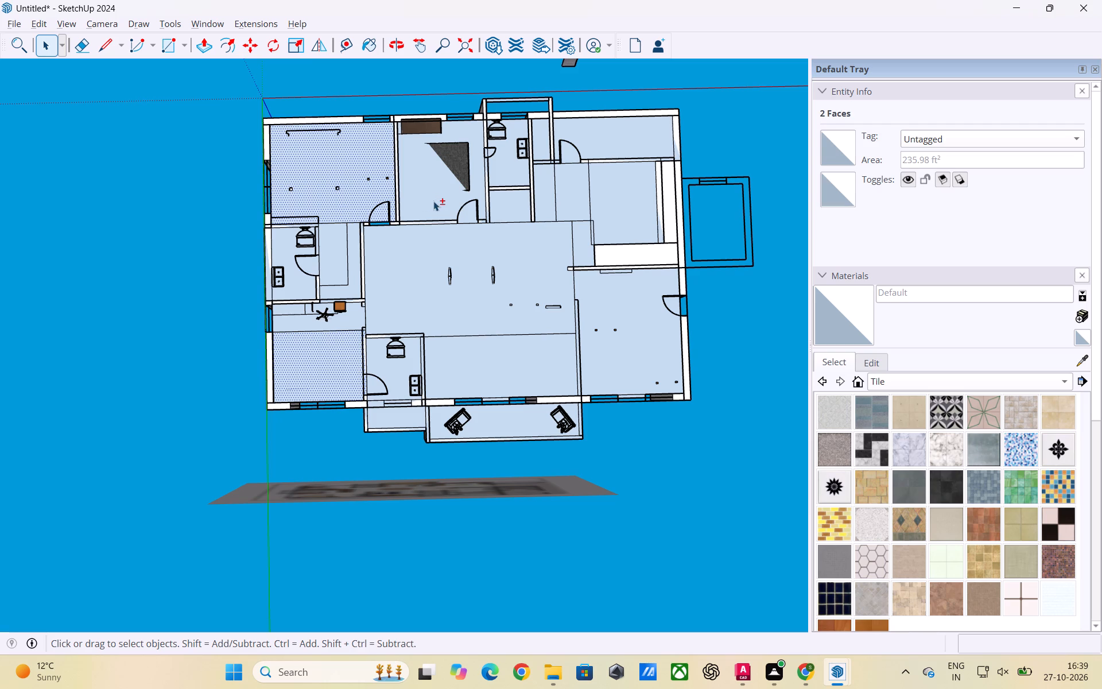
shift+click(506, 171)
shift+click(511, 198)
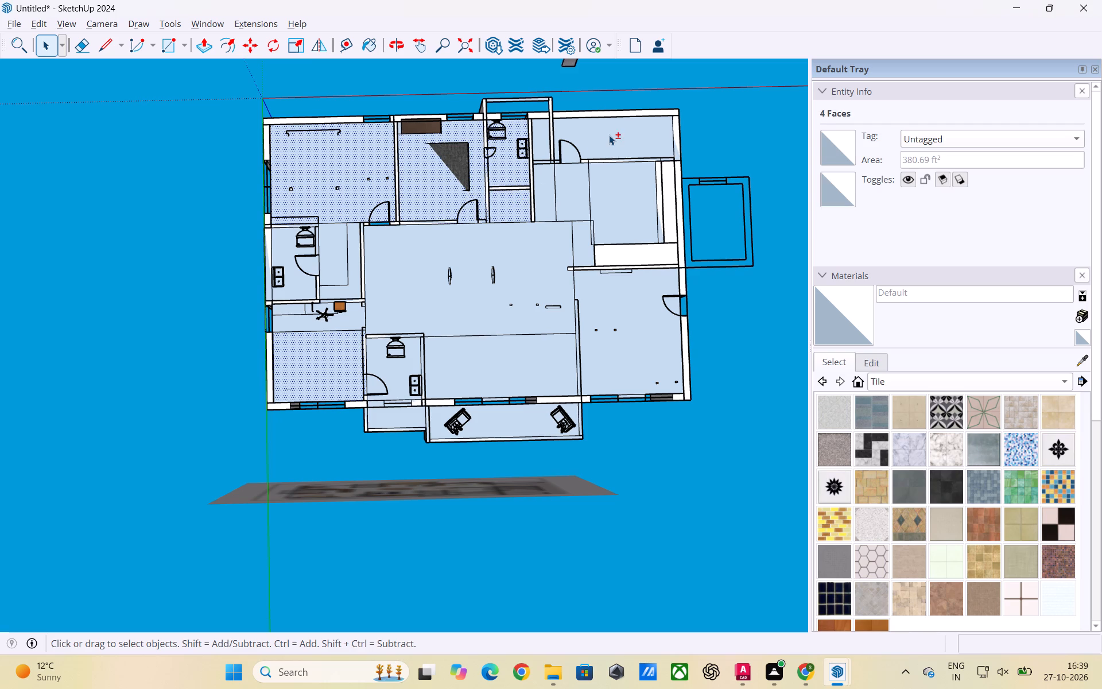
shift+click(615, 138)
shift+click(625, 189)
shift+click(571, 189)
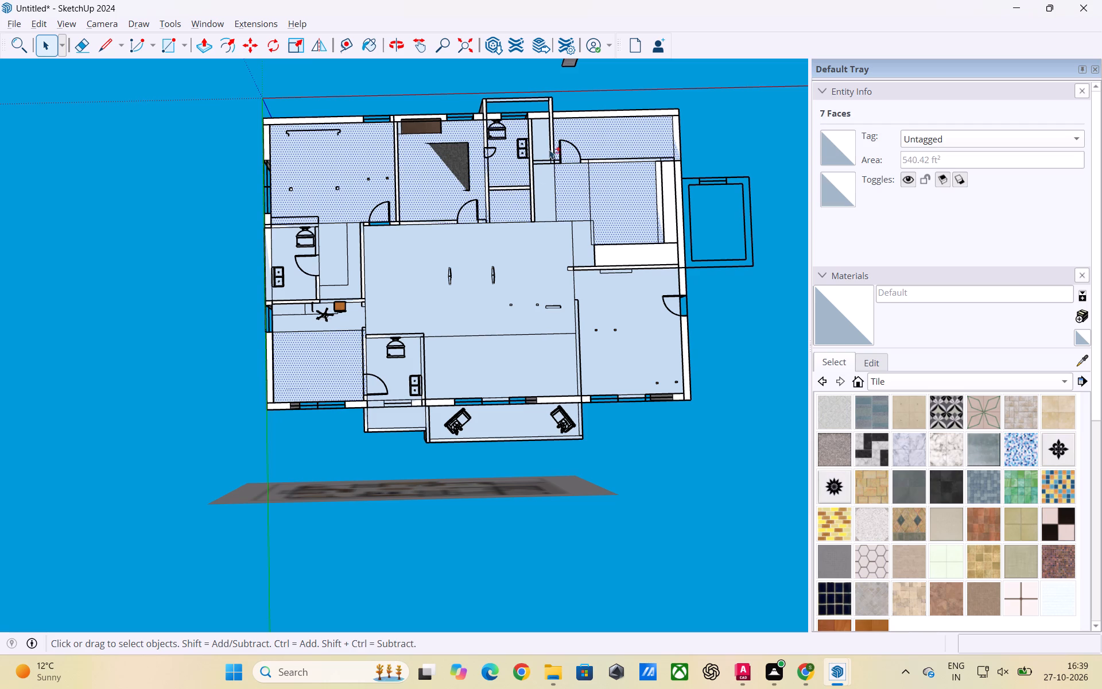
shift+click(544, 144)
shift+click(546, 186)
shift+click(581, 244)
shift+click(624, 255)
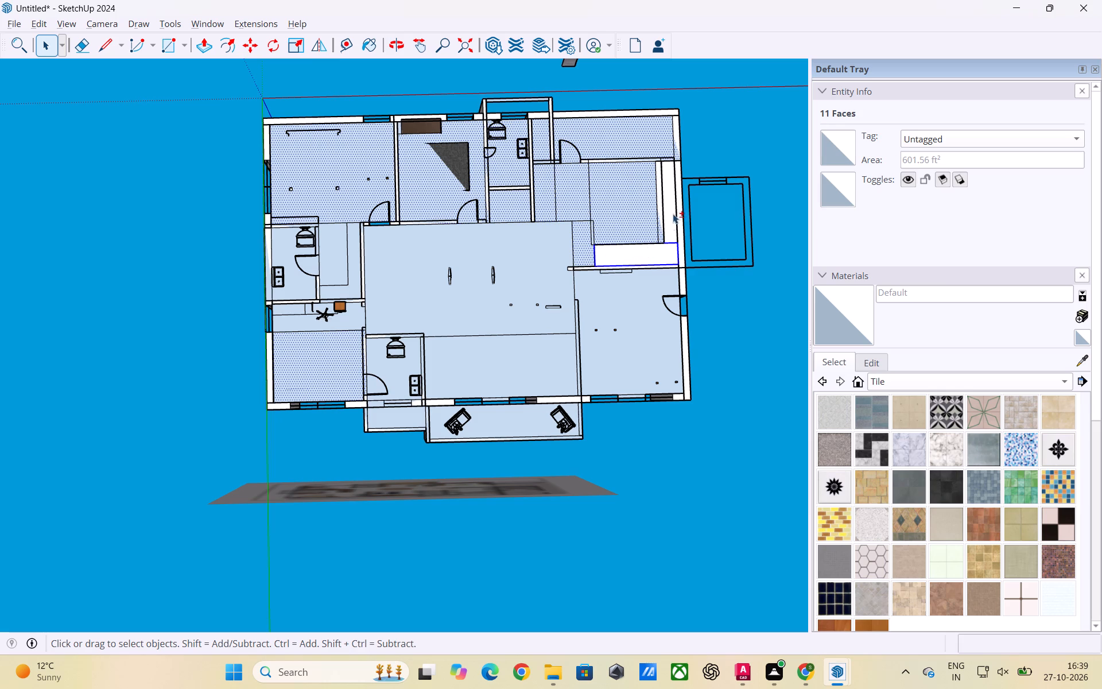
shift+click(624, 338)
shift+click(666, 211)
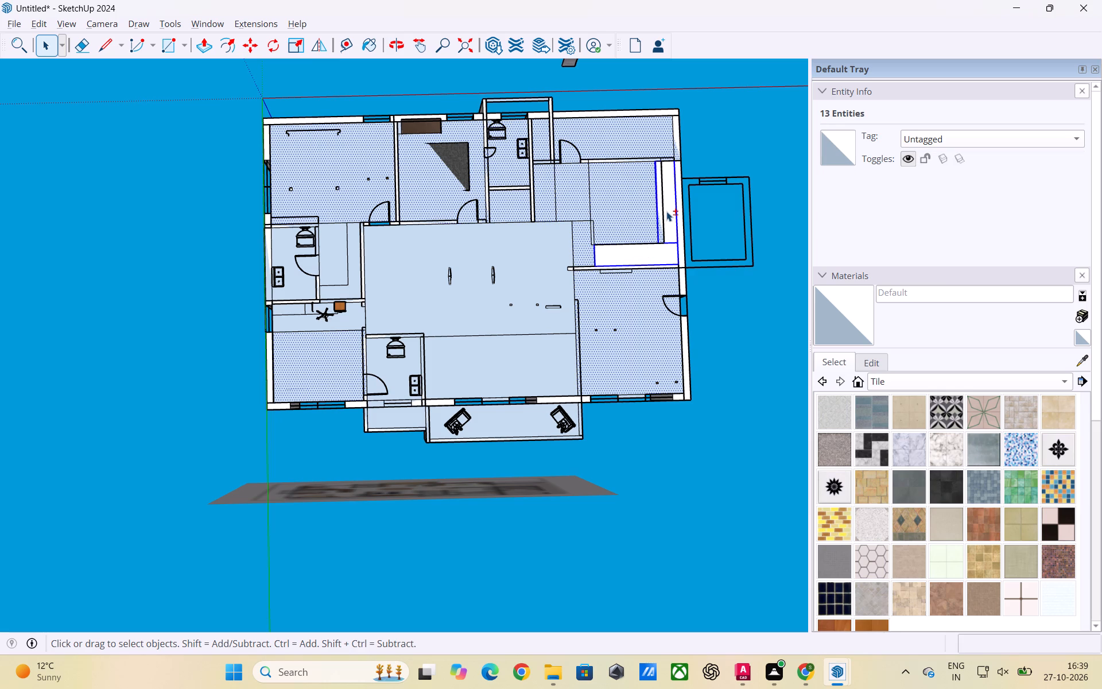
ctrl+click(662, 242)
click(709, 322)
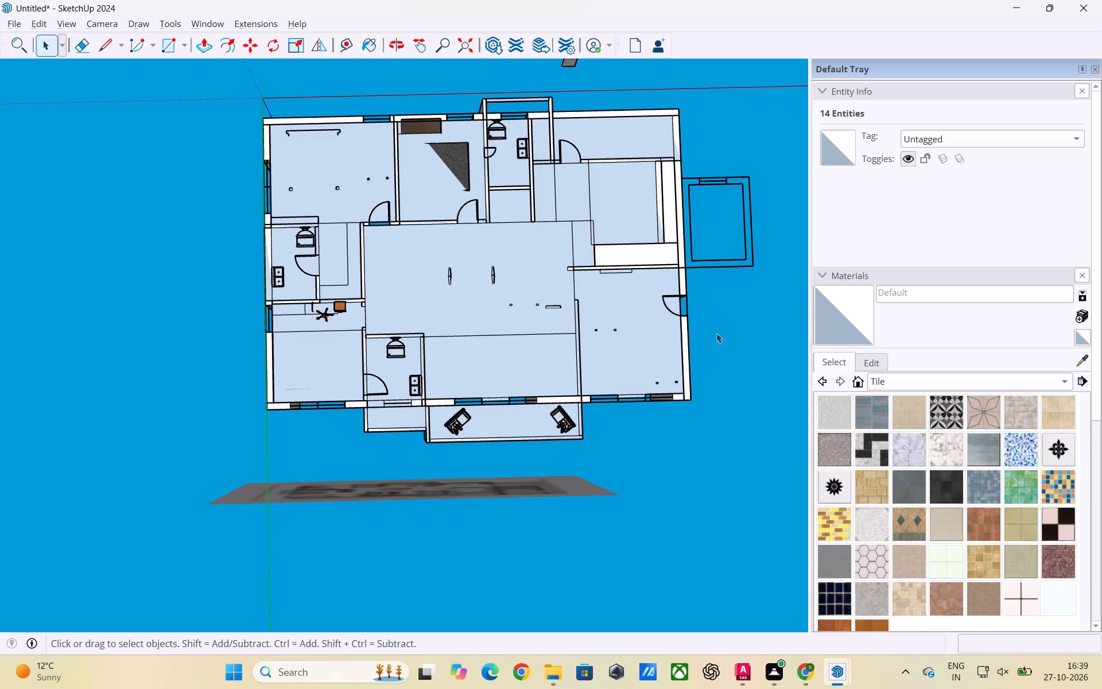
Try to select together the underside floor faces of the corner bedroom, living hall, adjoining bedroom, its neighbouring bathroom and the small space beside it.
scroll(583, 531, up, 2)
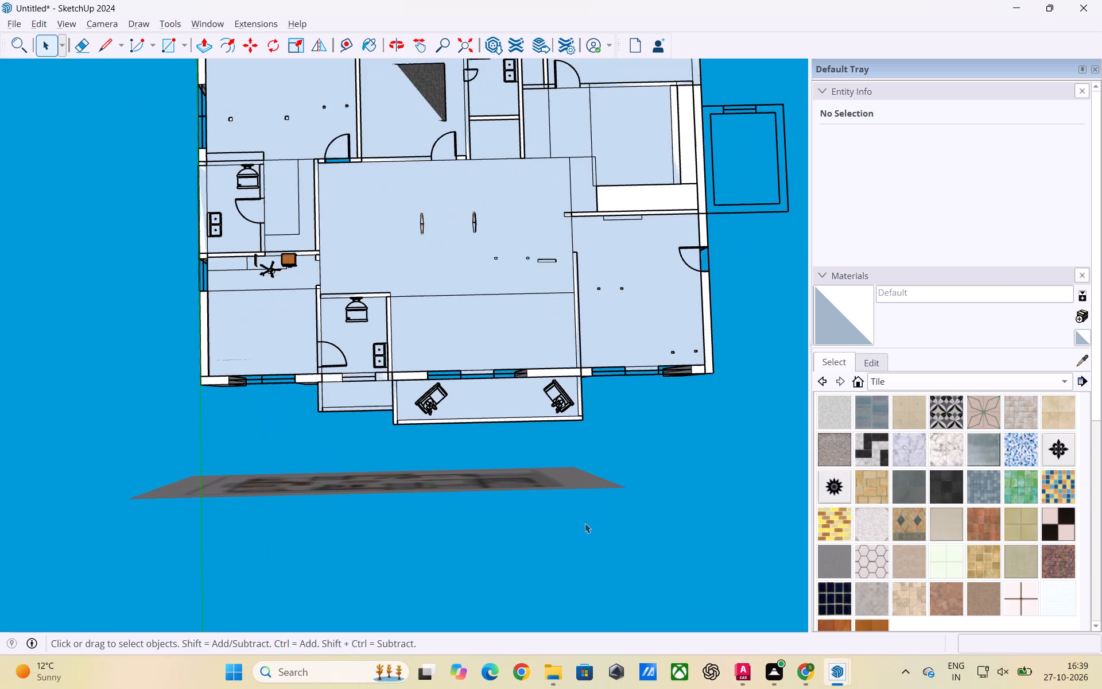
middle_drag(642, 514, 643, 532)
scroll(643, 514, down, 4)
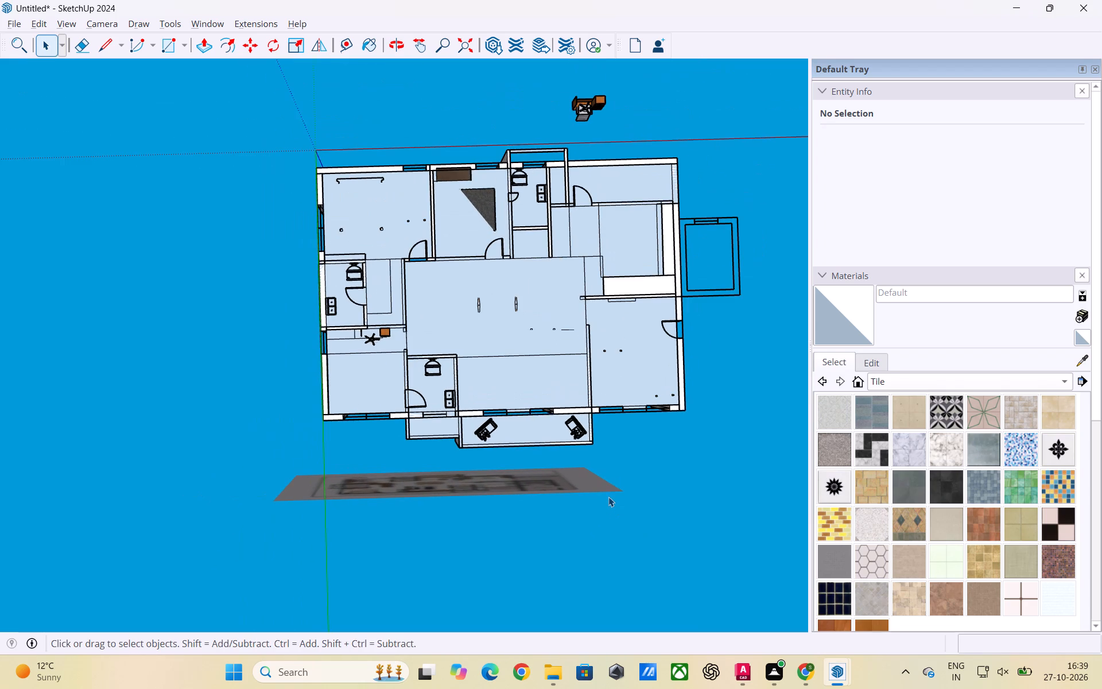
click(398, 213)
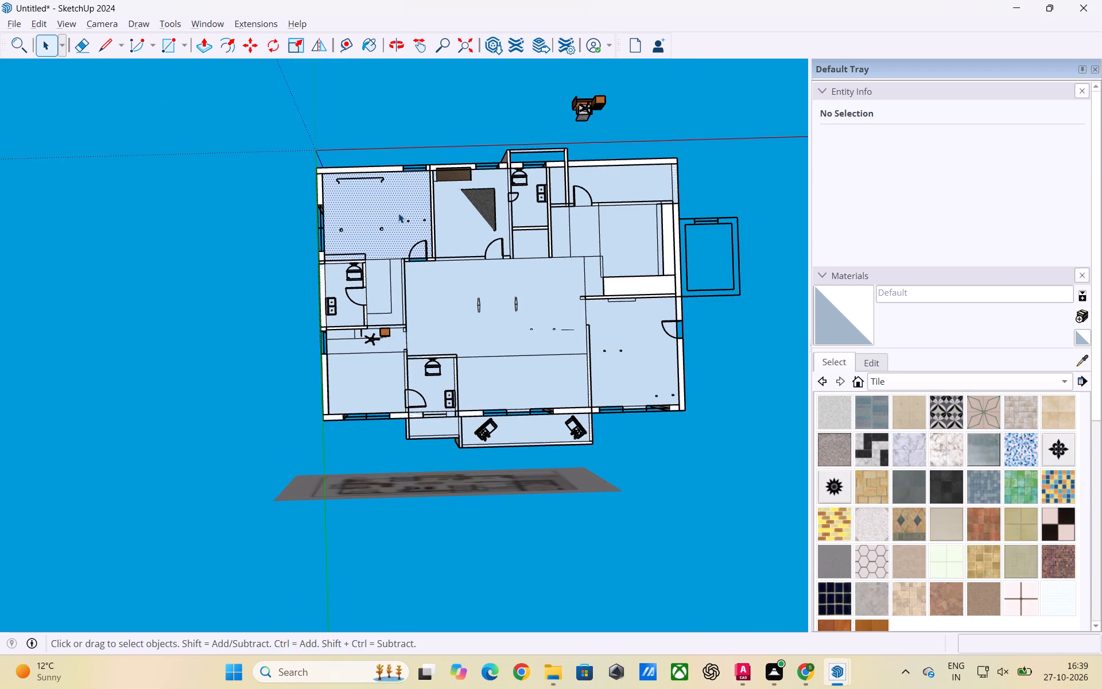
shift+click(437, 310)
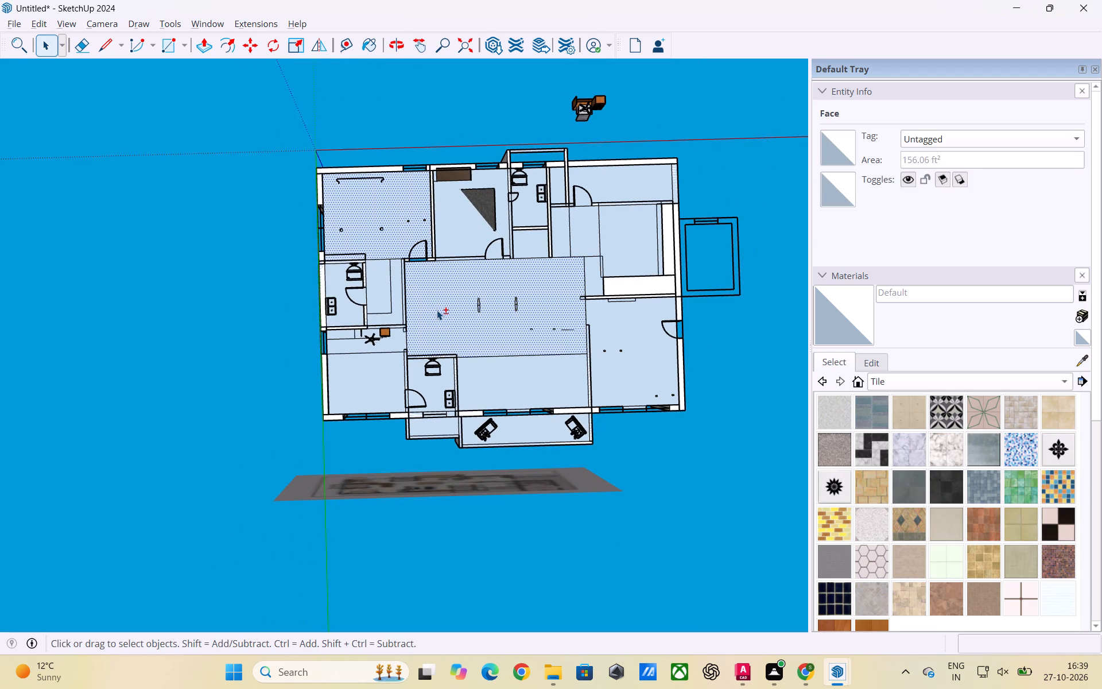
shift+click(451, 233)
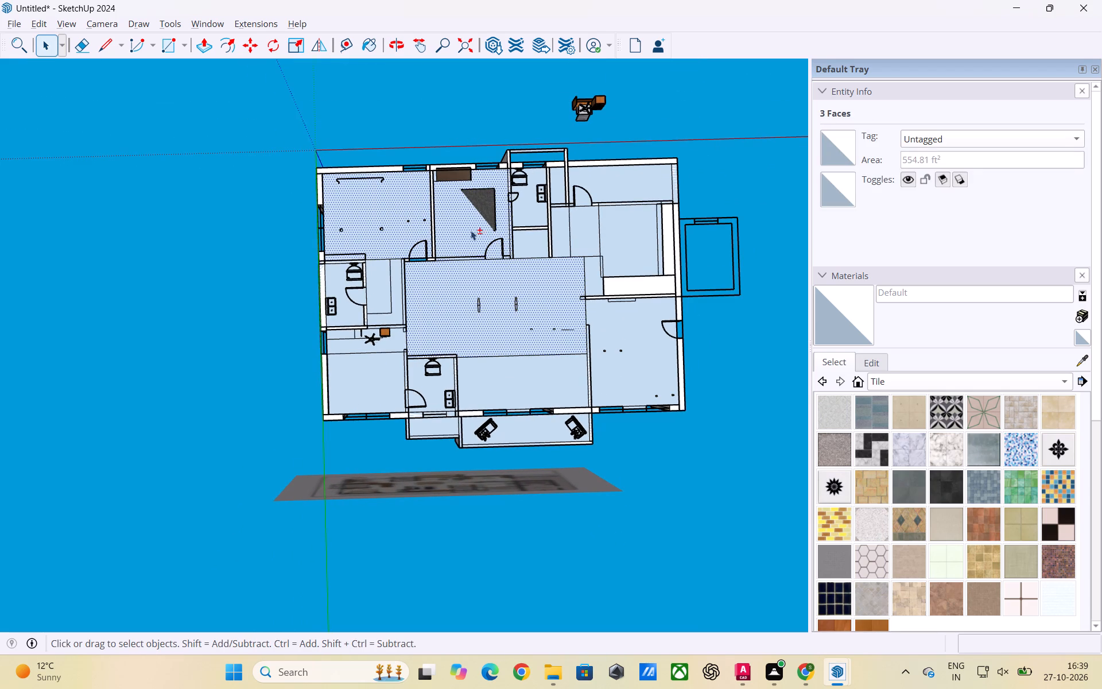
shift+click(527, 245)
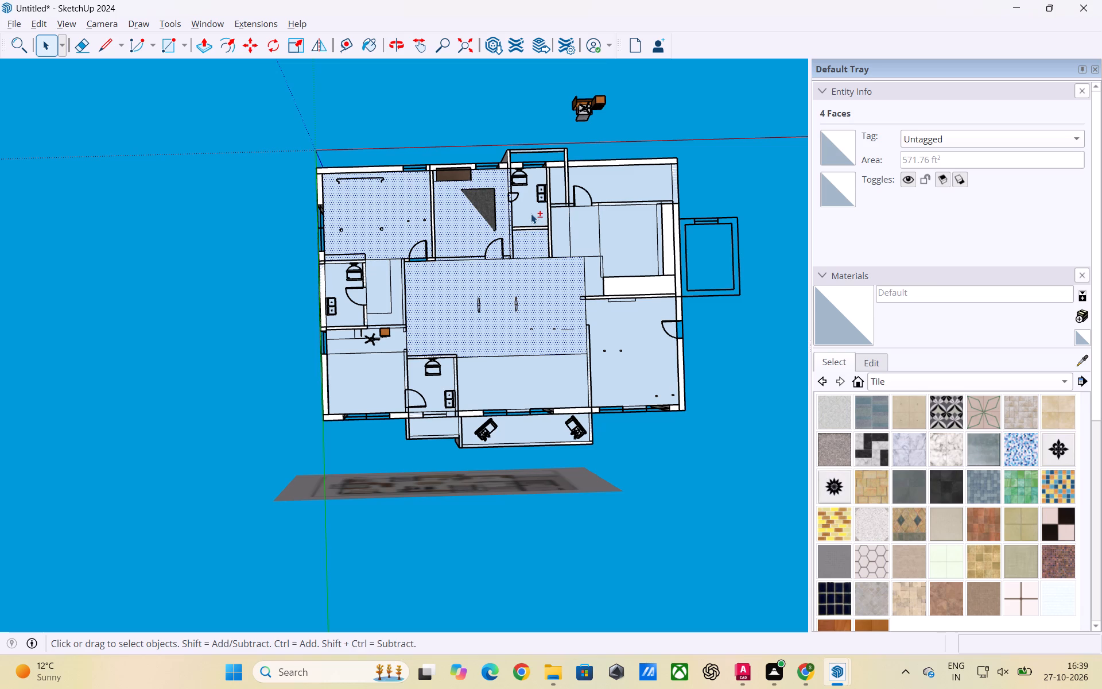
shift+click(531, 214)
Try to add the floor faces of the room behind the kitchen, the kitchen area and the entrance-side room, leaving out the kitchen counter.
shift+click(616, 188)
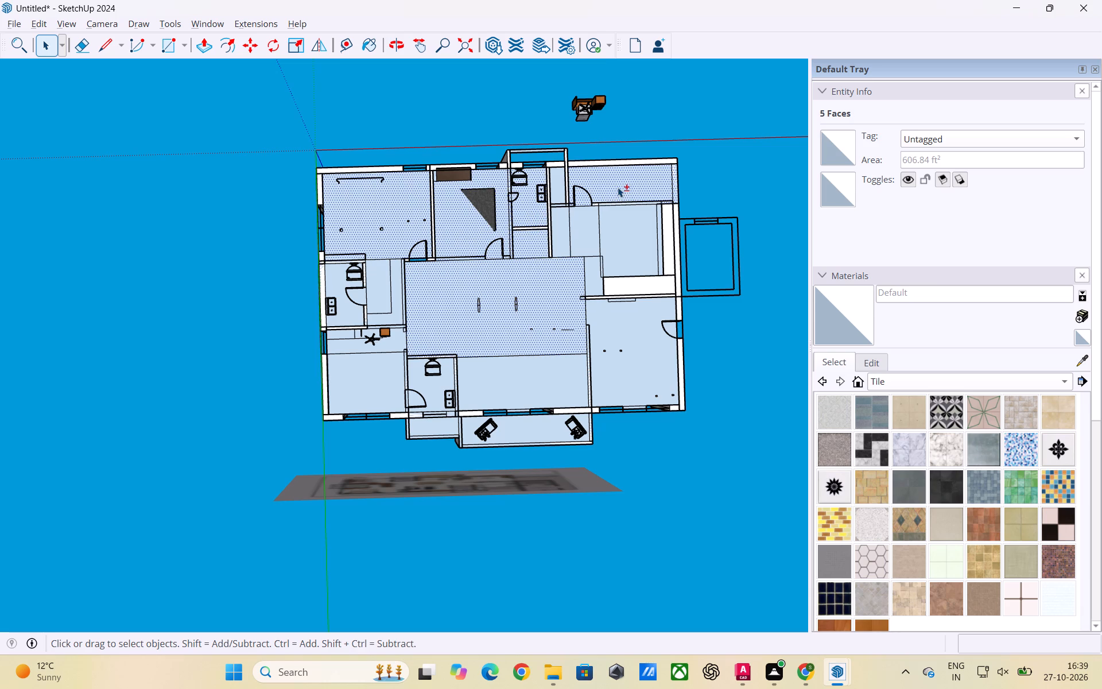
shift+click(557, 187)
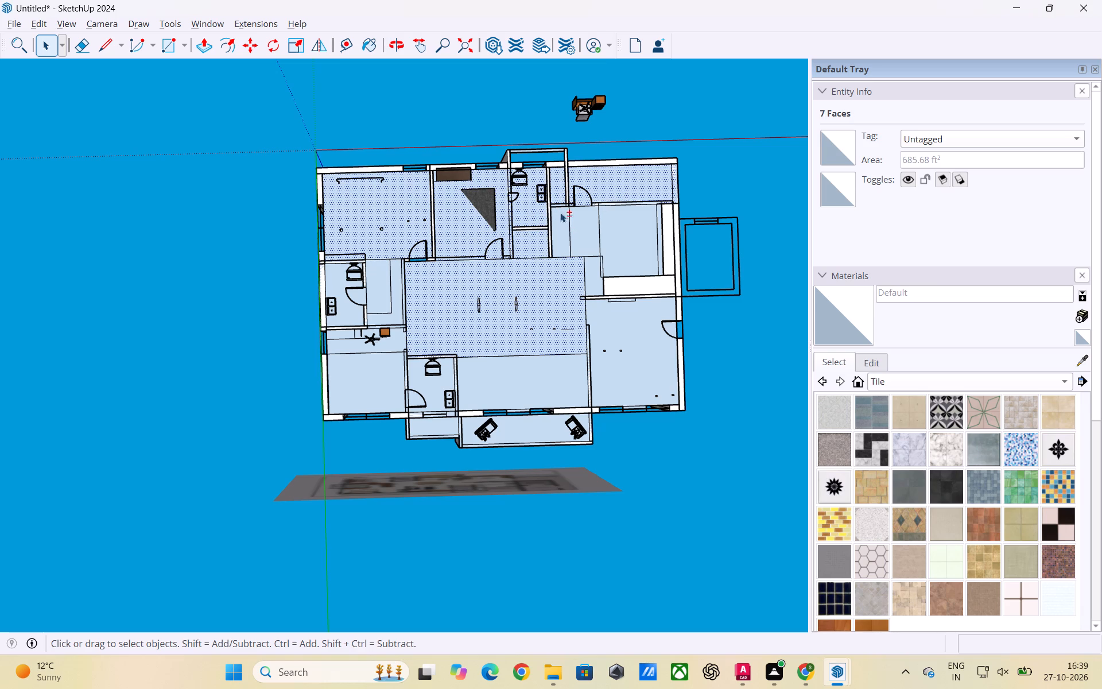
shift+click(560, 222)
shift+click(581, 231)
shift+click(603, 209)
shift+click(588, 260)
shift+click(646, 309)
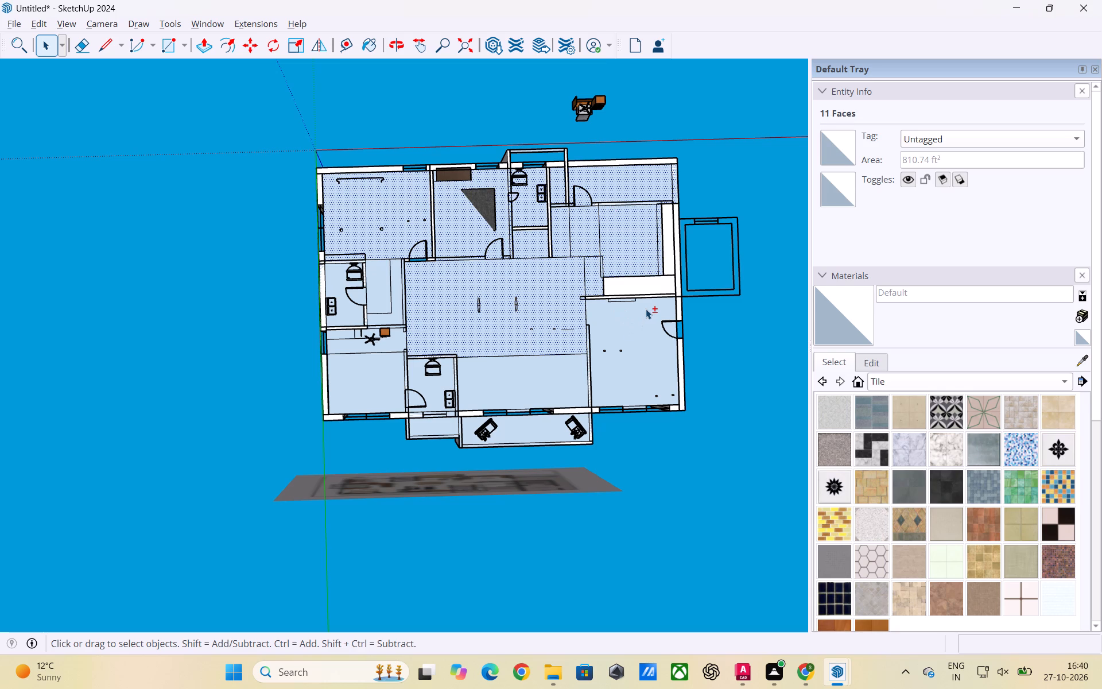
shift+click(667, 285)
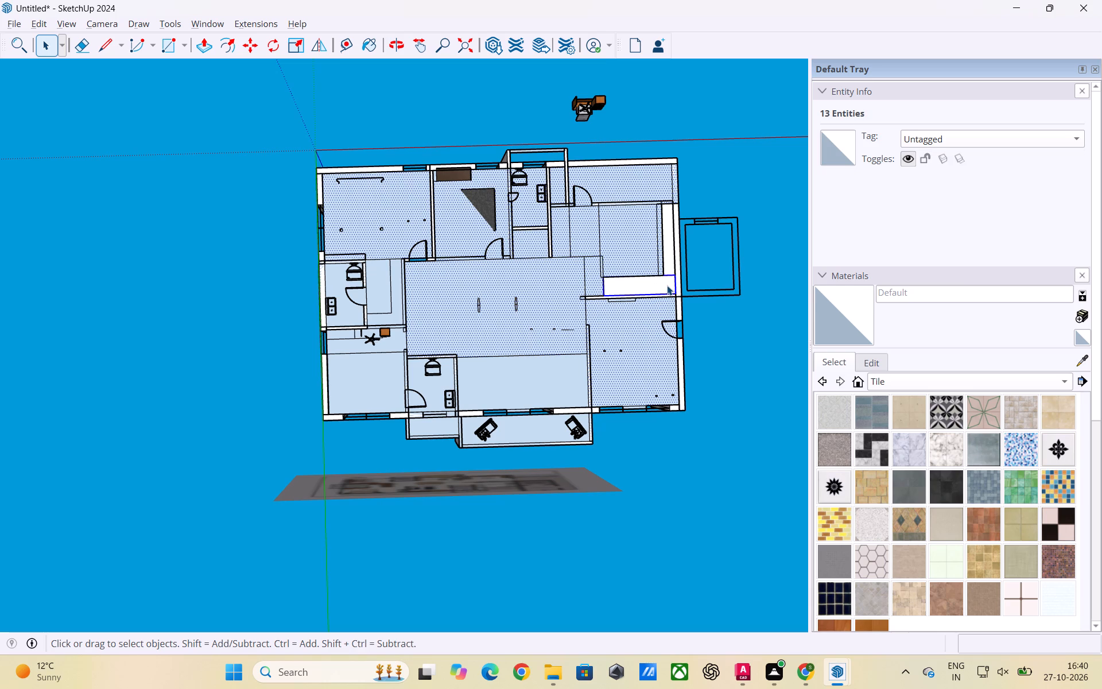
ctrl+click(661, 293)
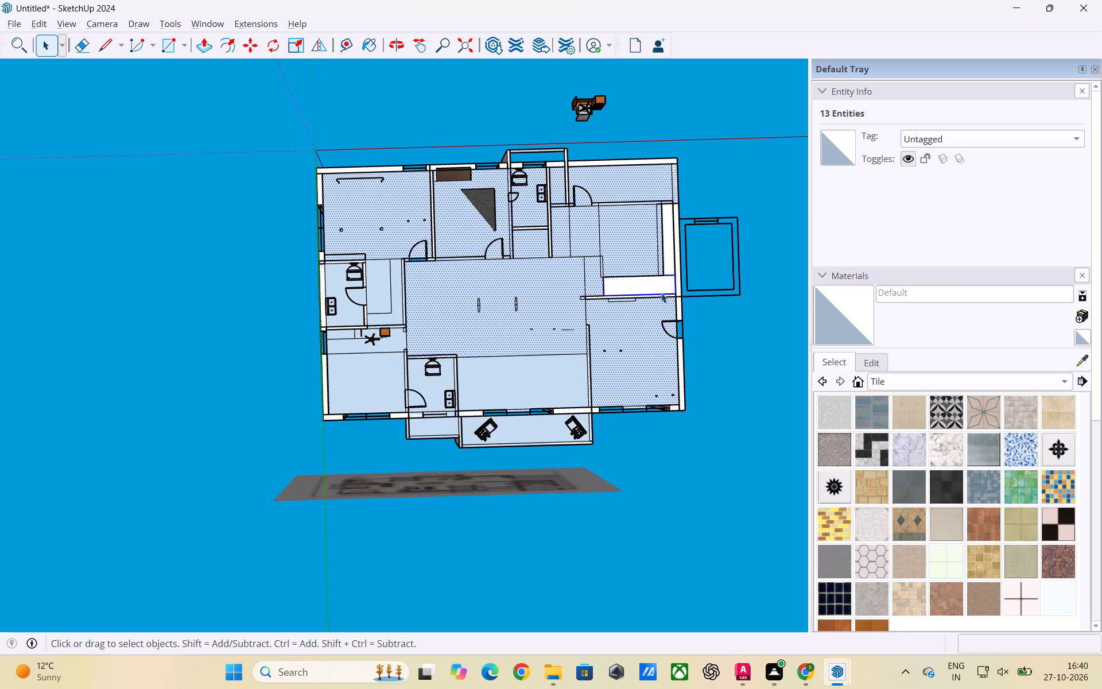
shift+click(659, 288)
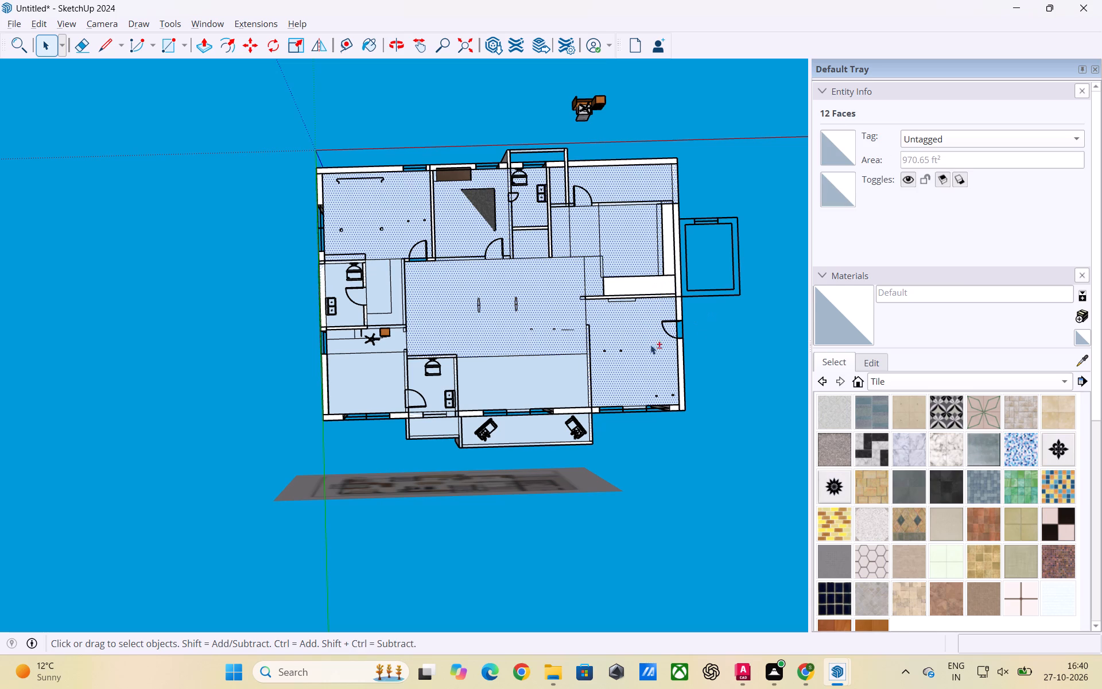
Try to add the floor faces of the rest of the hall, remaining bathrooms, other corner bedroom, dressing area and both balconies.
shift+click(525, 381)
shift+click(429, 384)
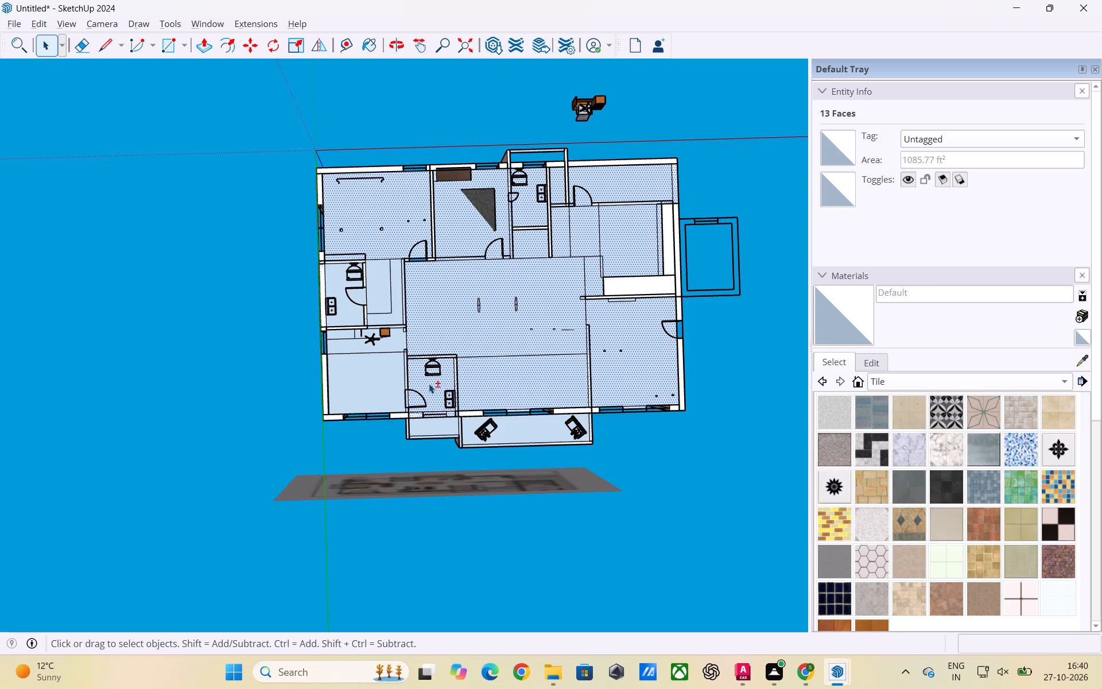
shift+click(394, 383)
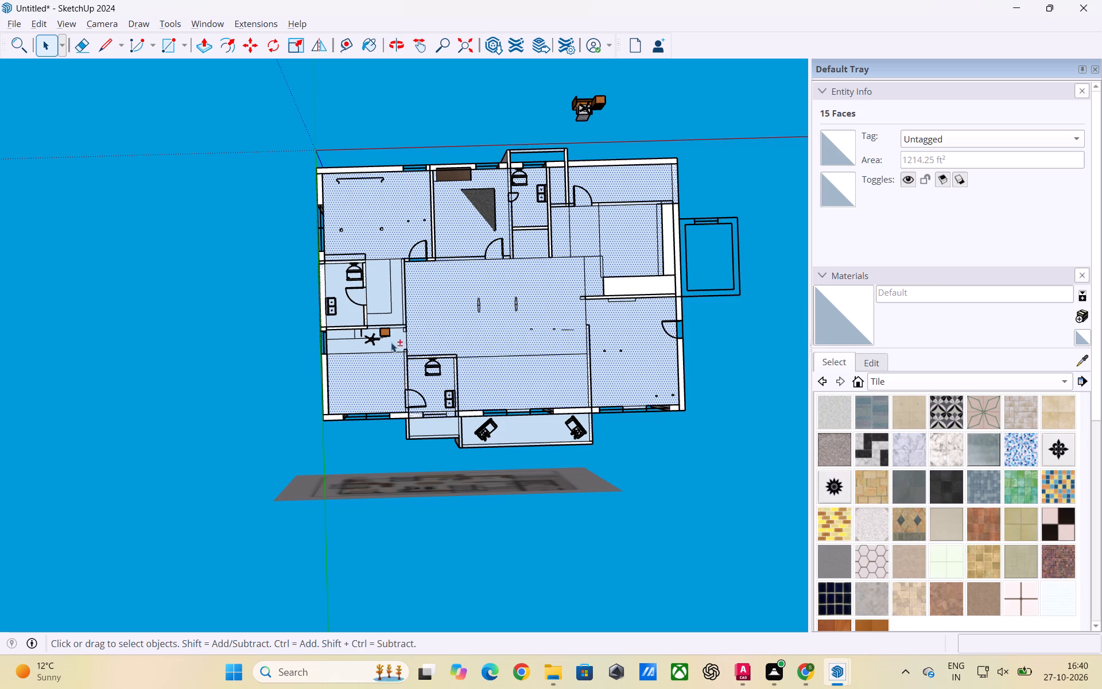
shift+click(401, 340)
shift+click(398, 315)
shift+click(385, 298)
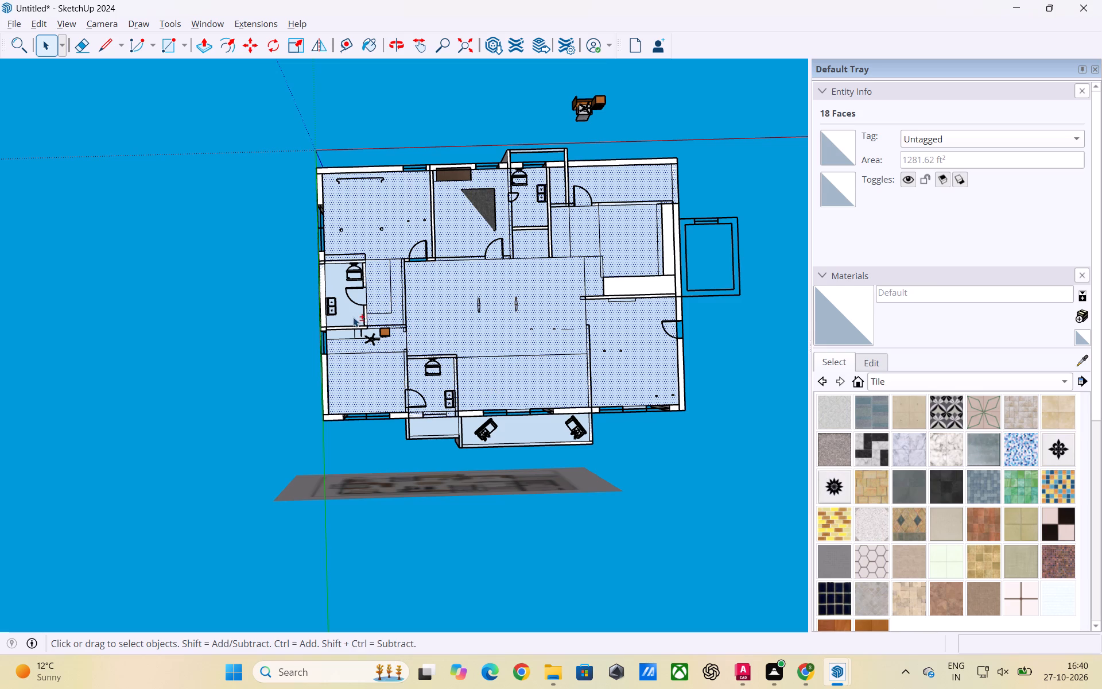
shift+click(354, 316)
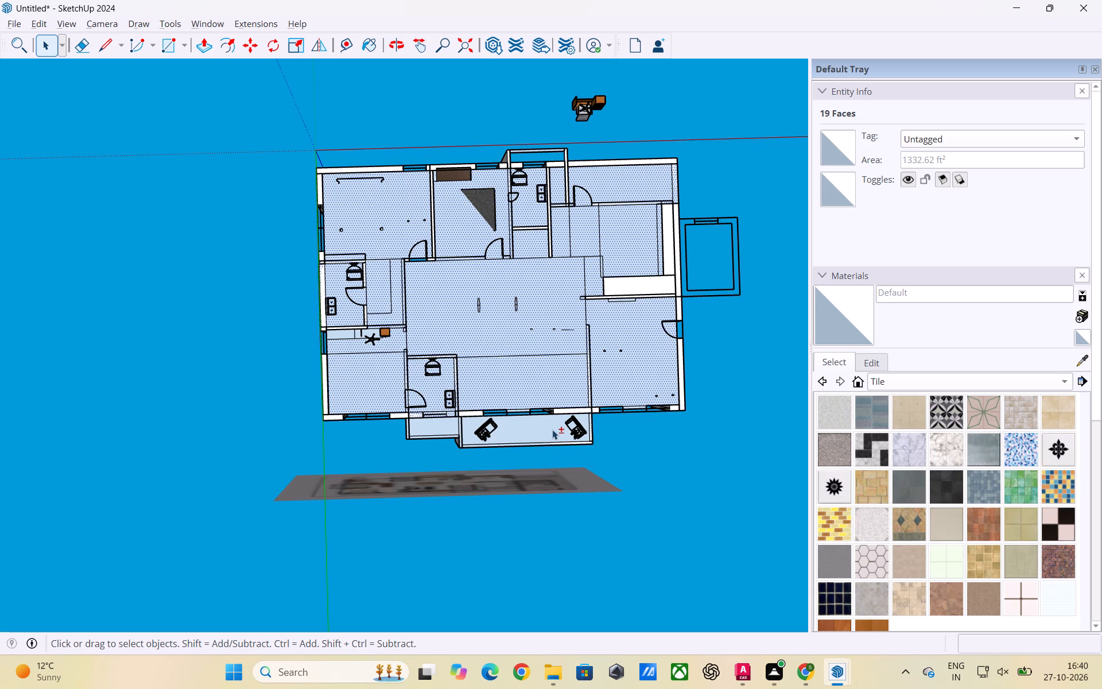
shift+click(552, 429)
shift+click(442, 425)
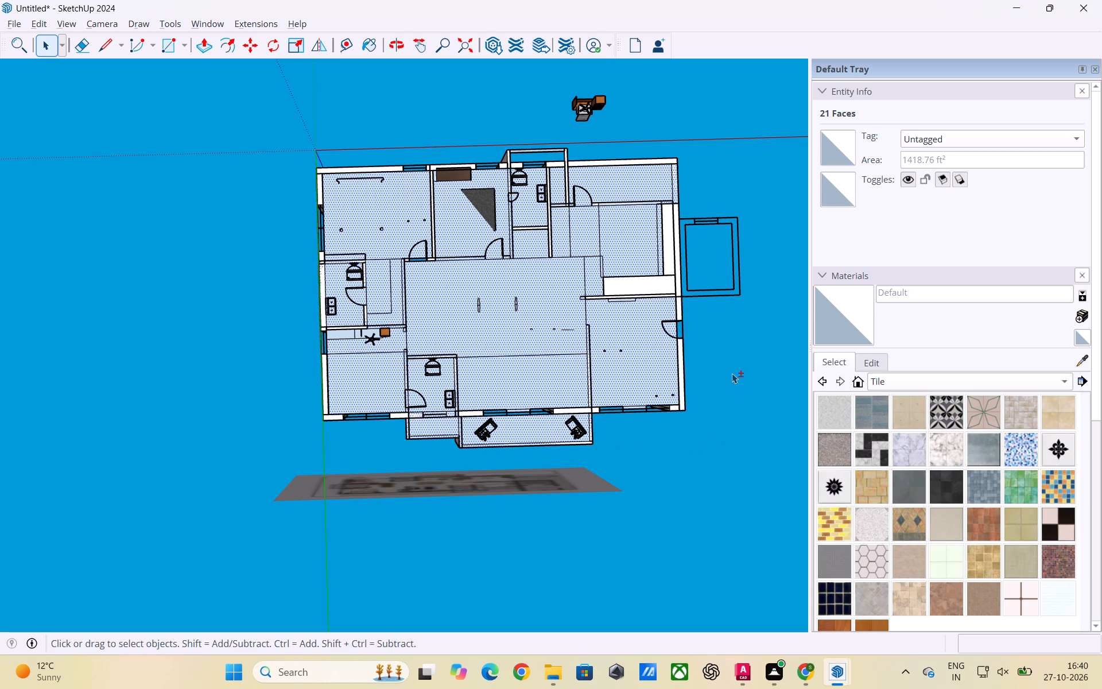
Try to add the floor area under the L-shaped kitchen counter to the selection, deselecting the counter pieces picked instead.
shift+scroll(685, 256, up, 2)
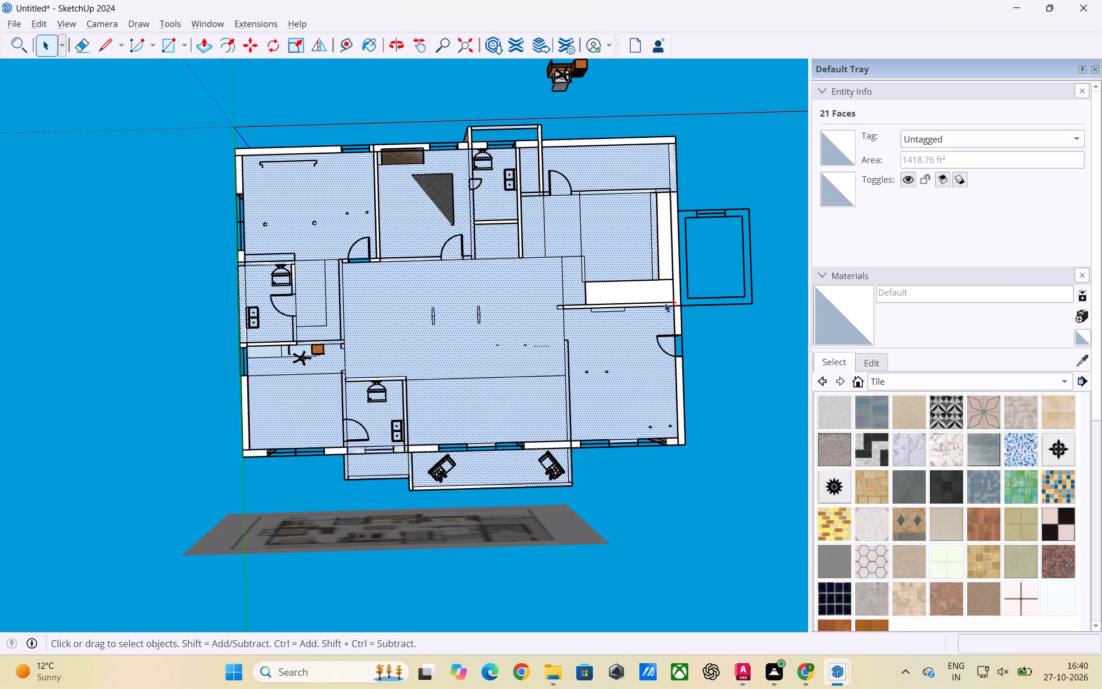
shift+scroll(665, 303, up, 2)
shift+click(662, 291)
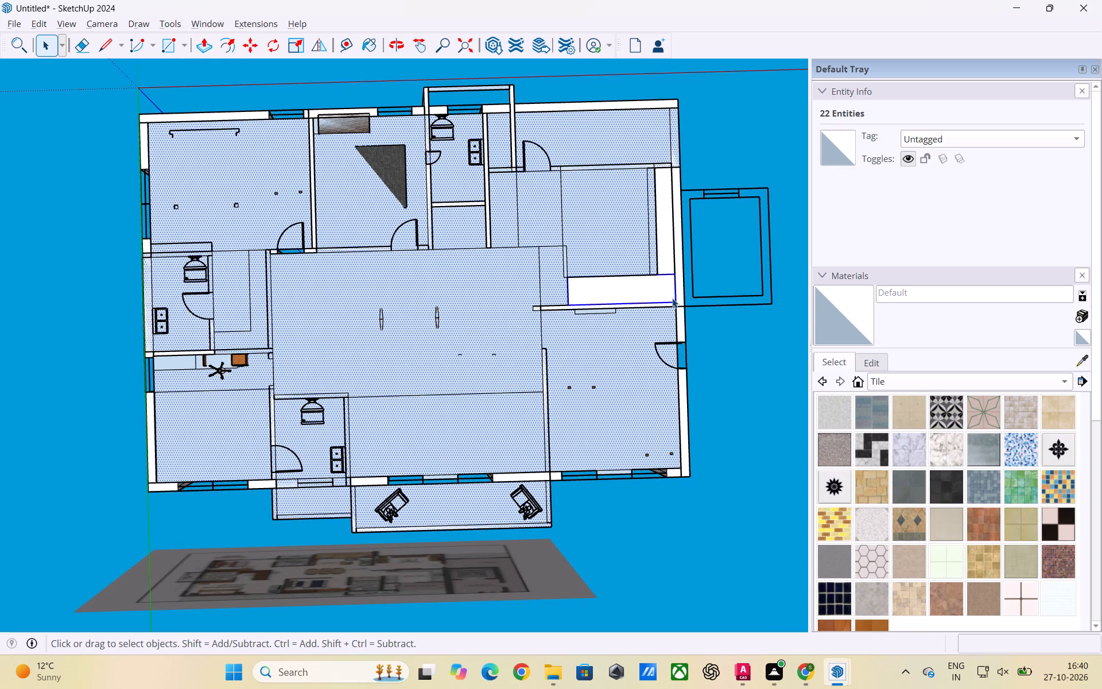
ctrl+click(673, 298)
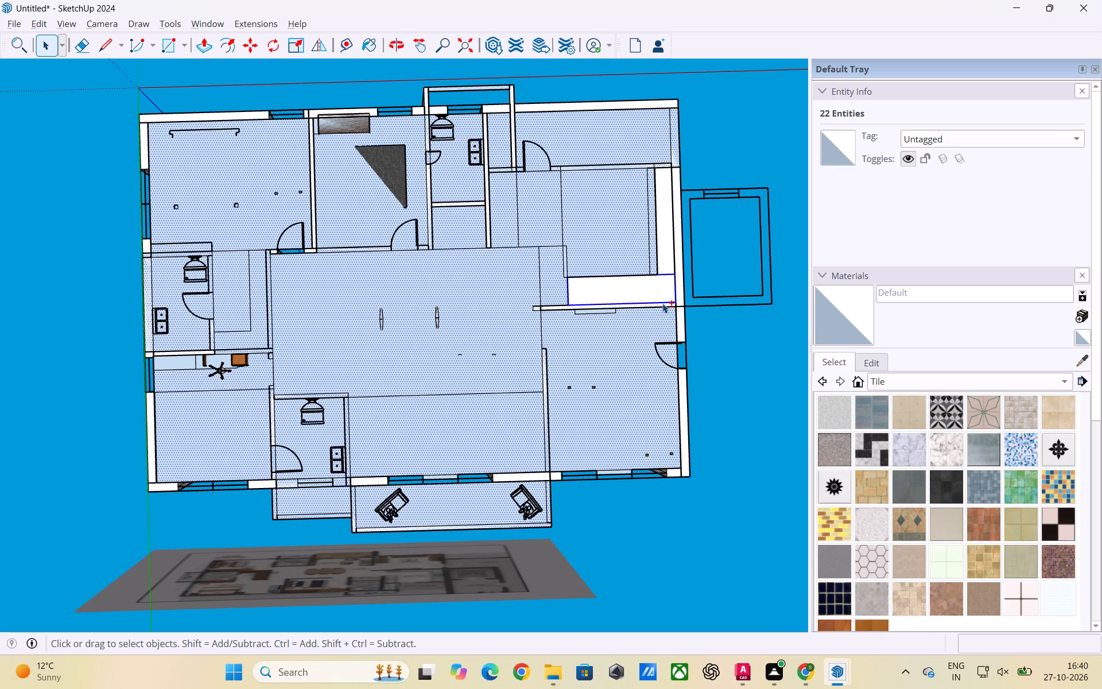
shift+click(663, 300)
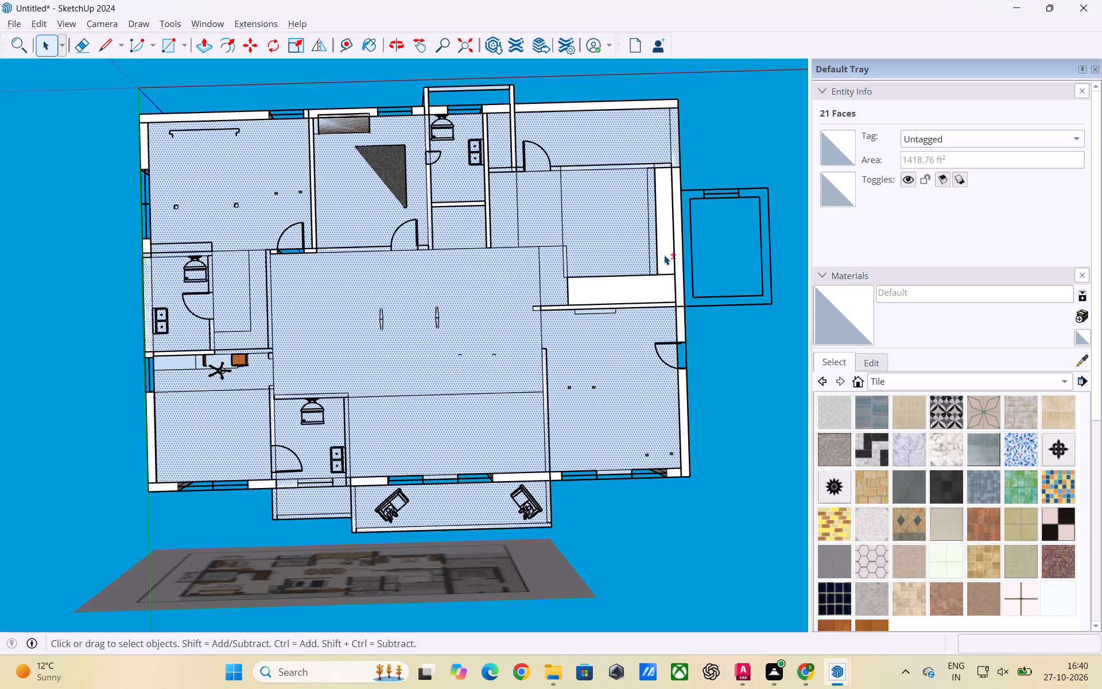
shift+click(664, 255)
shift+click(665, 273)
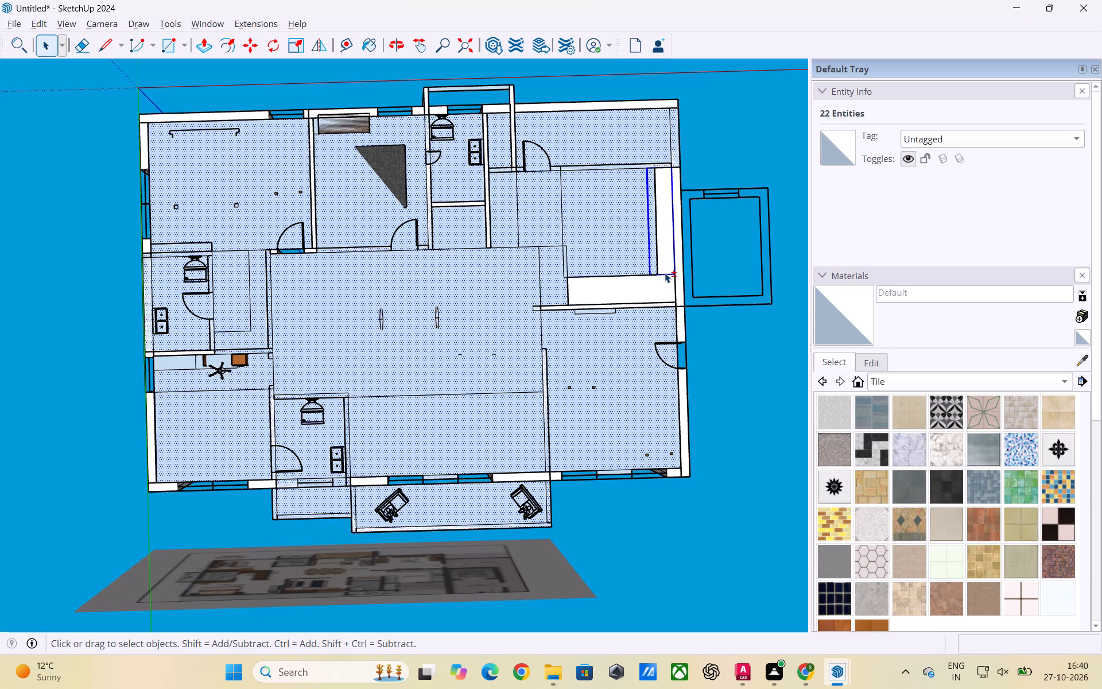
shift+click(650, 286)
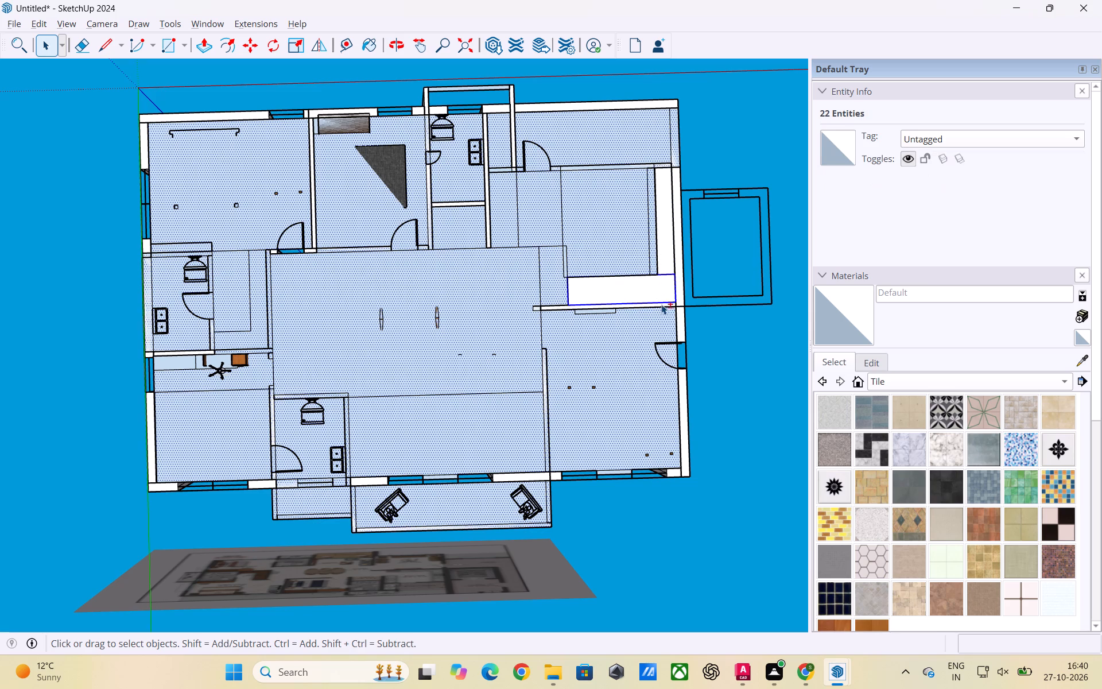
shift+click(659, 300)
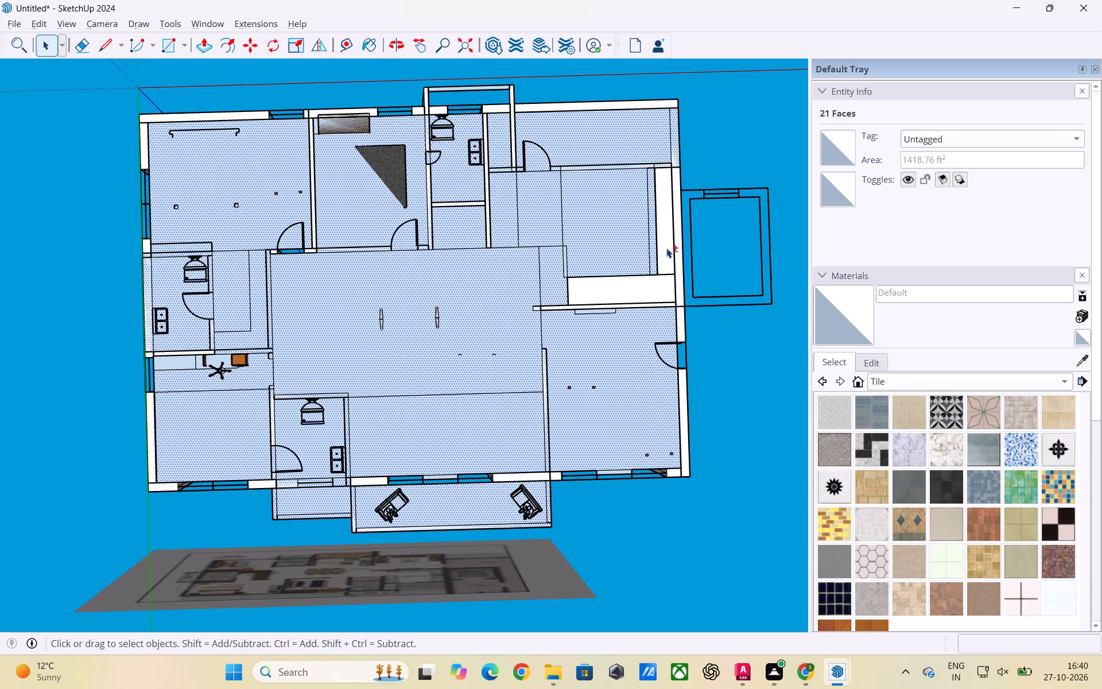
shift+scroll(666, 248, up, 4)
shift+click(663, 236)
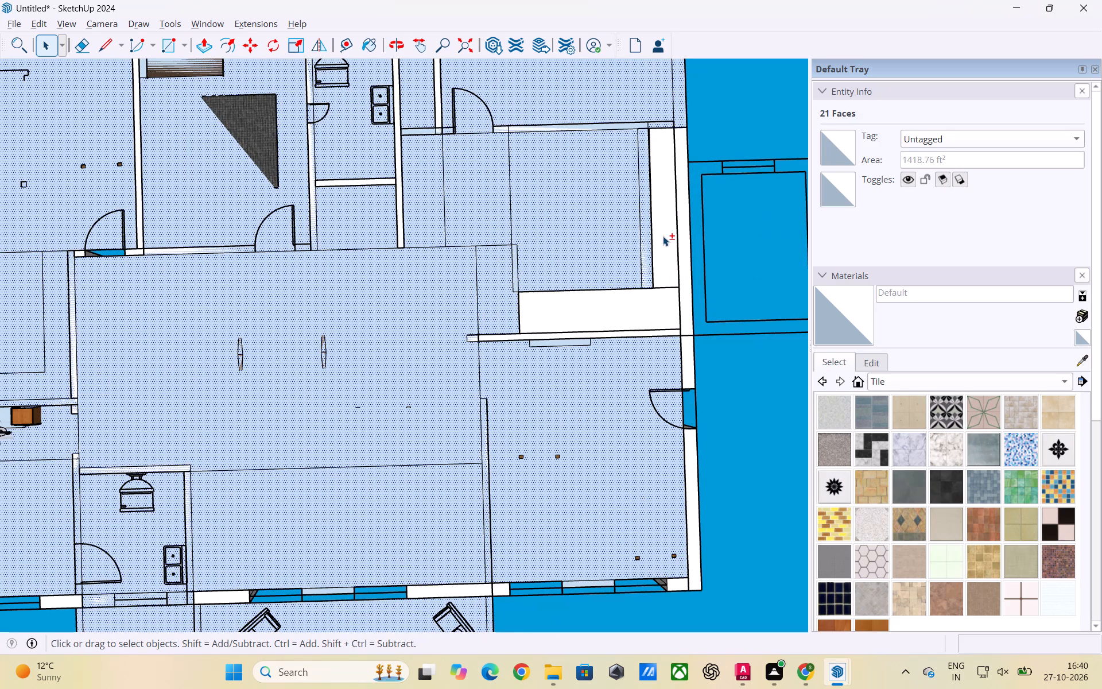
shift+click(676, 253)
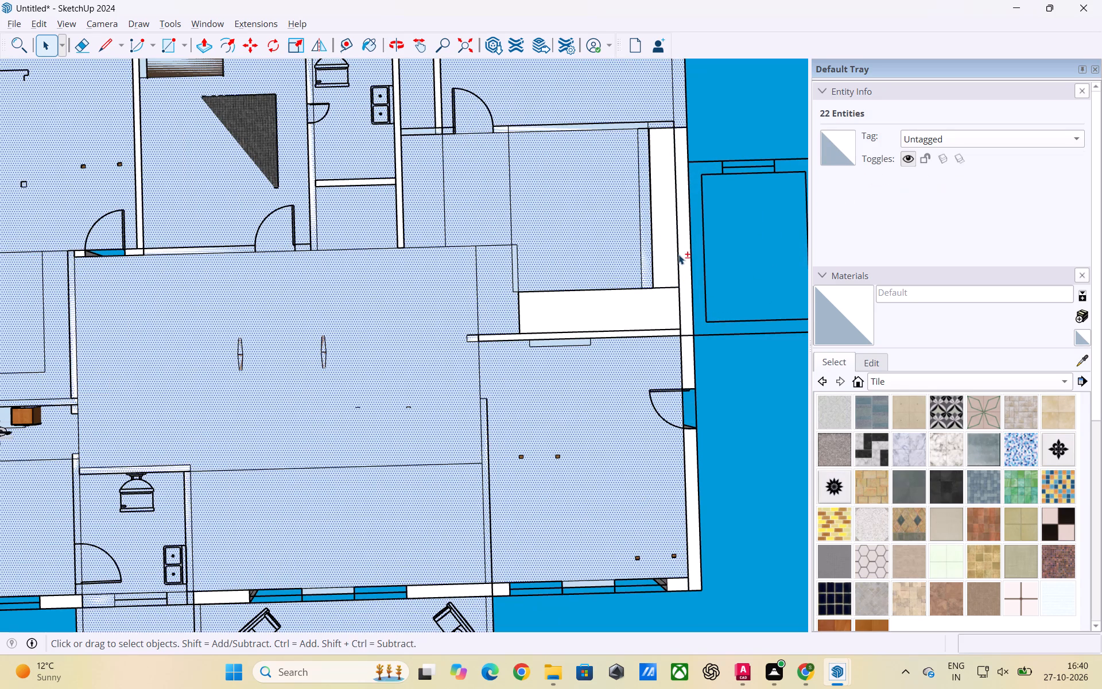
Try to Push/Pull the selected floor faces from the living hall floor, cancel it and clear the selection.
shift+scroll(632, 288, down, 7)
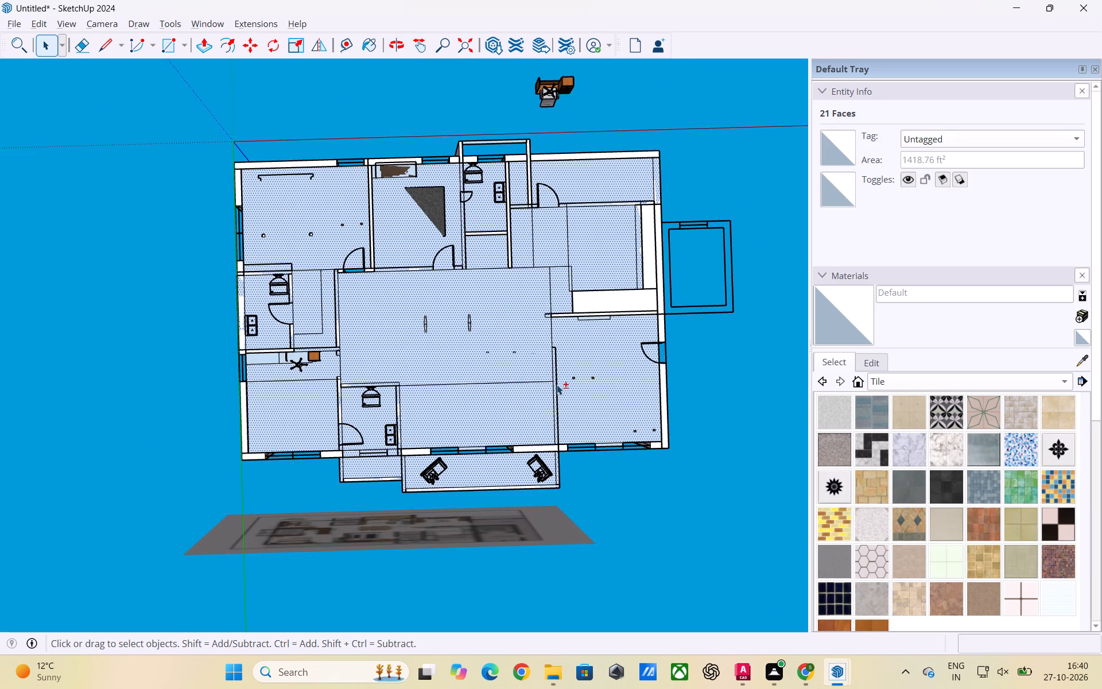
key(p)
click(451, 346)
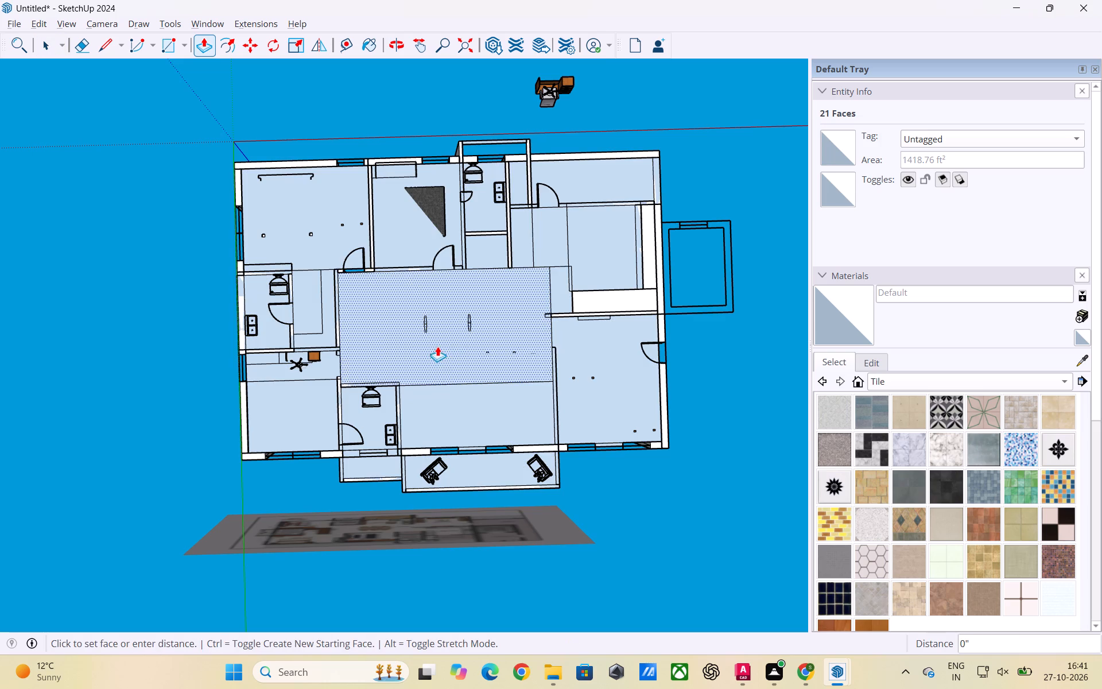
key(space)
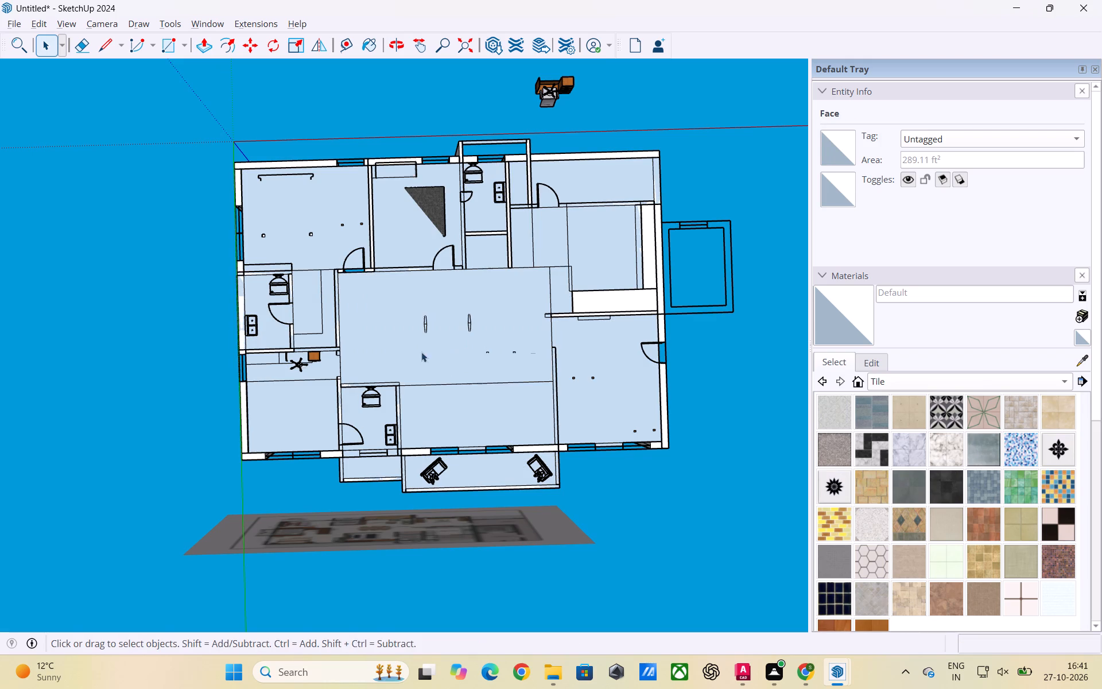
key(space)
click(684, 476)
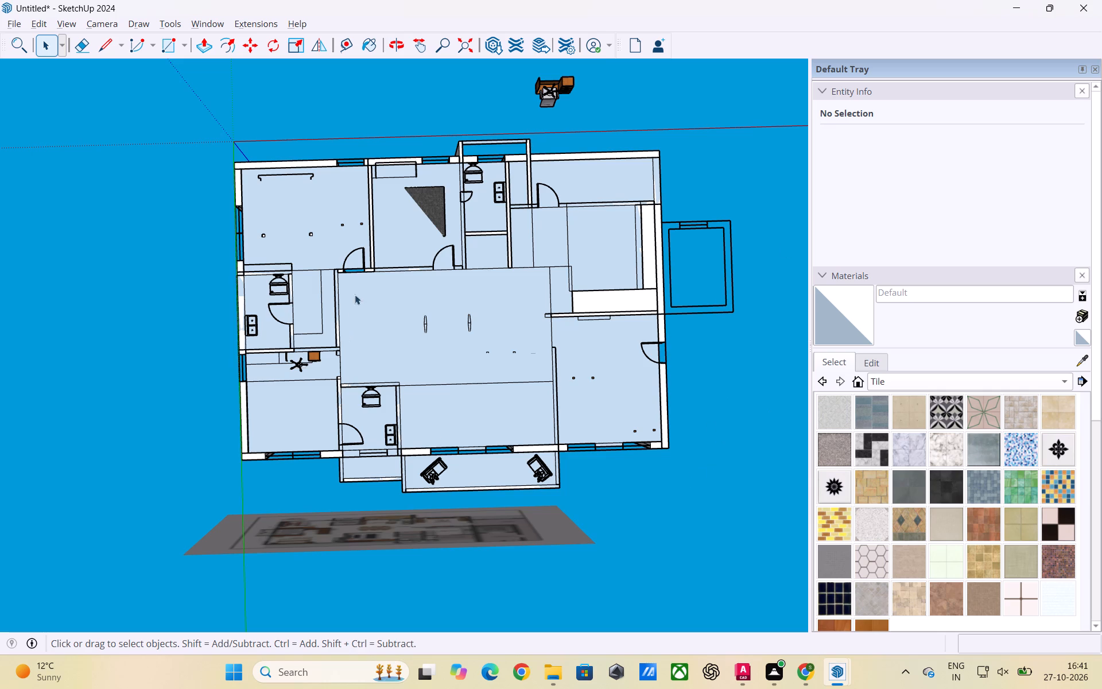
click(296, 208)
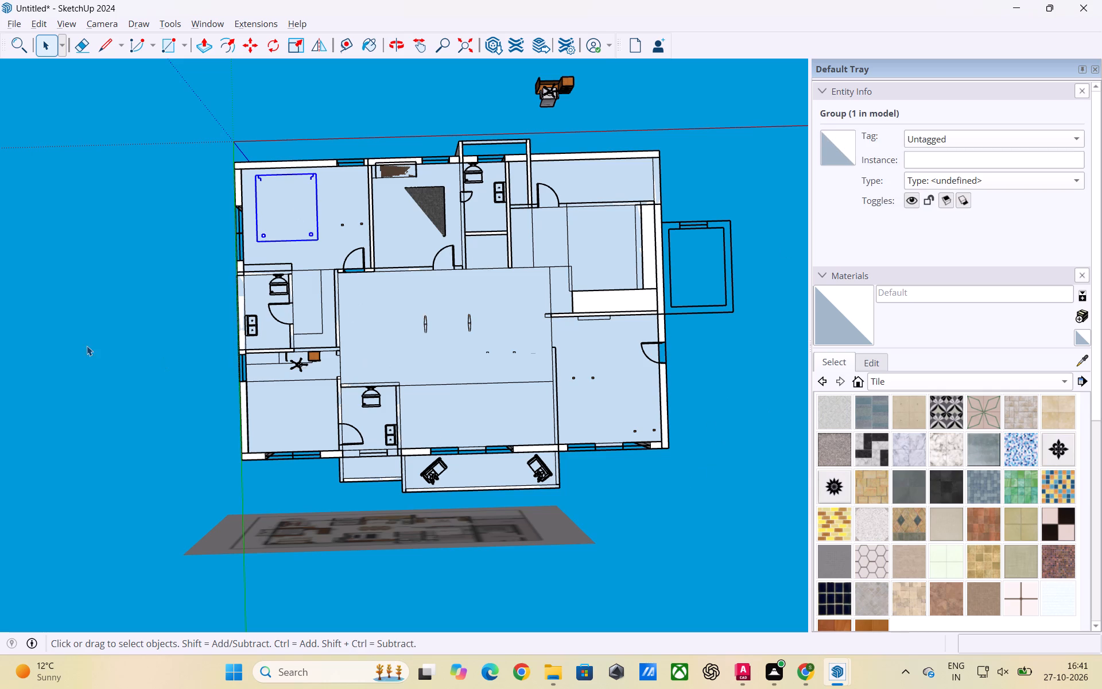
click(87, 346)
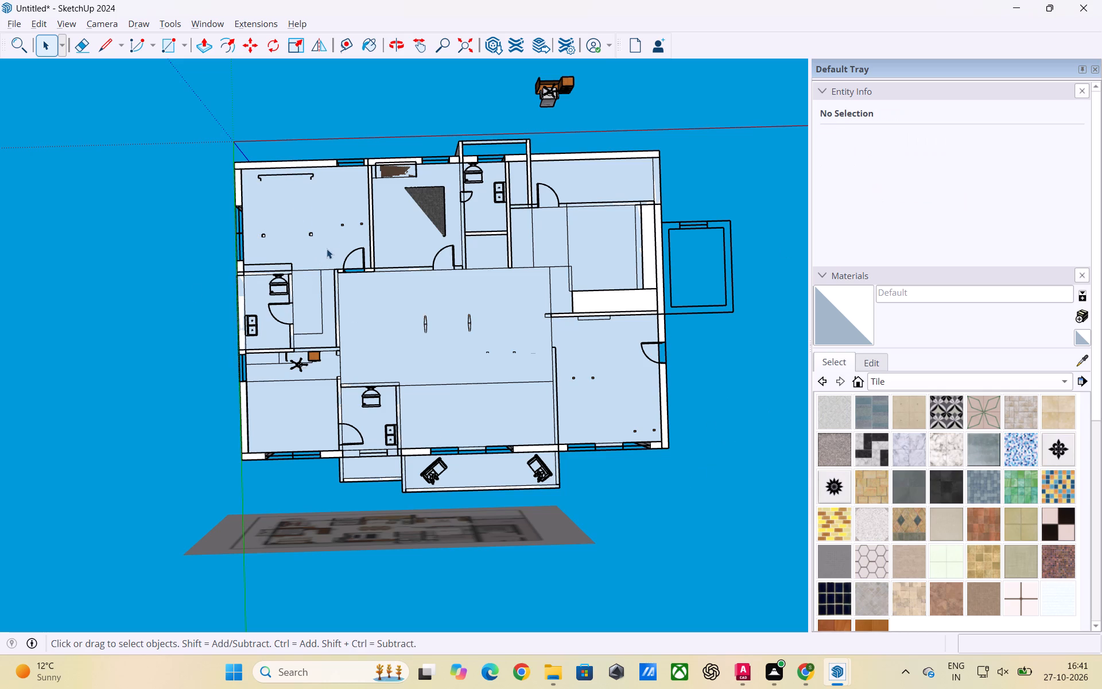
Select the floor faces of two adjoining bedrooms, the bathroom beside them, the room behind the kitchen, kitchen, main hall and entrance-side room.
shift+click(325, 252)
shift+click(410, 256)
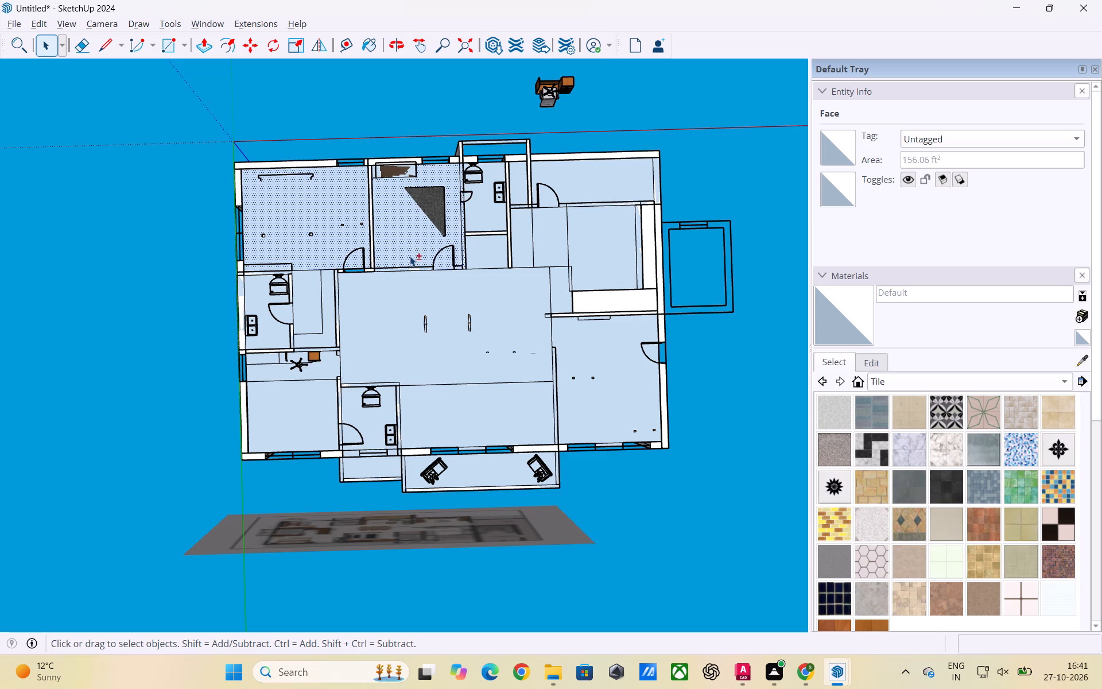
shift+click(491, 259)
shift+click(491, 225)
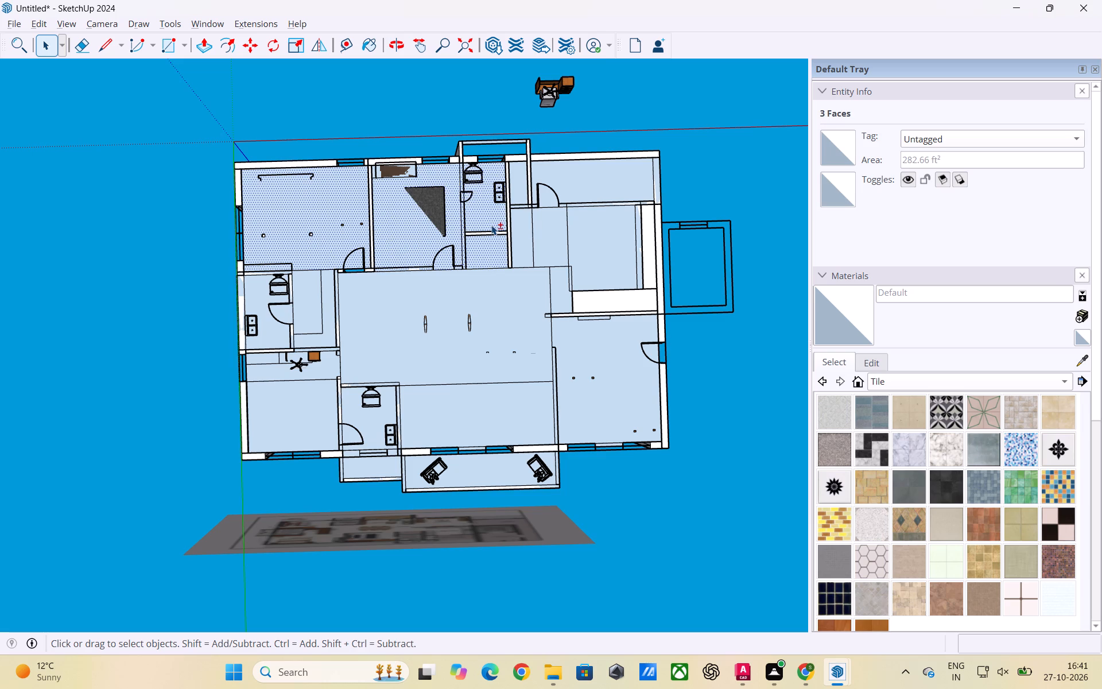
shift+click(624, 190)
shift+click(612, 249)
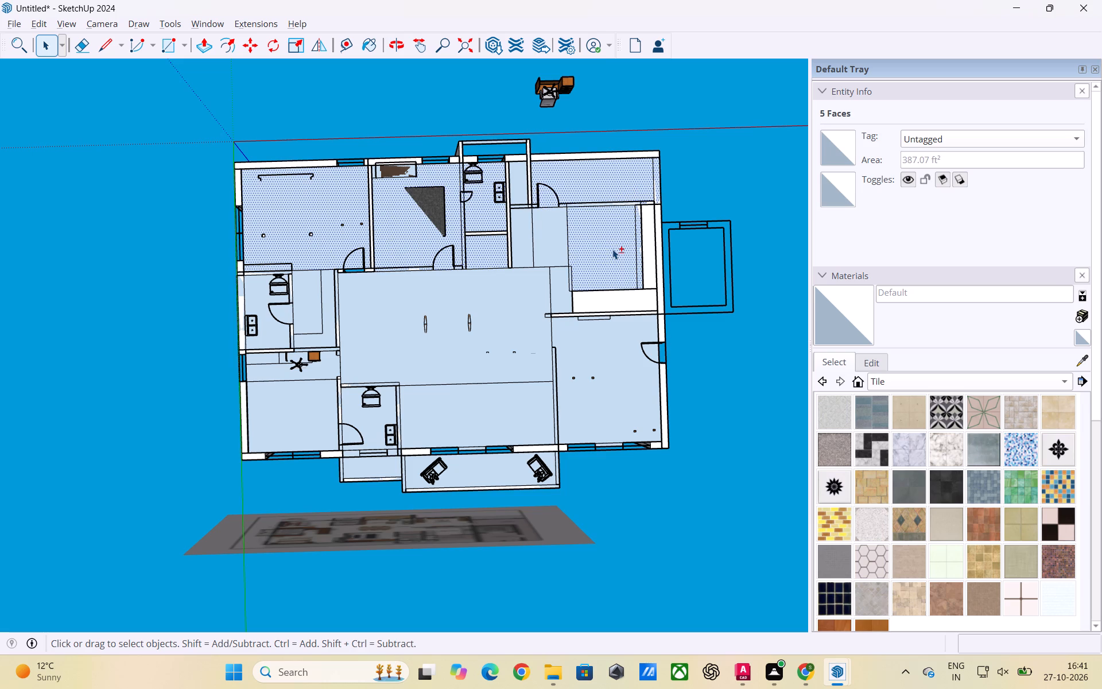
shift+click(555, 256)
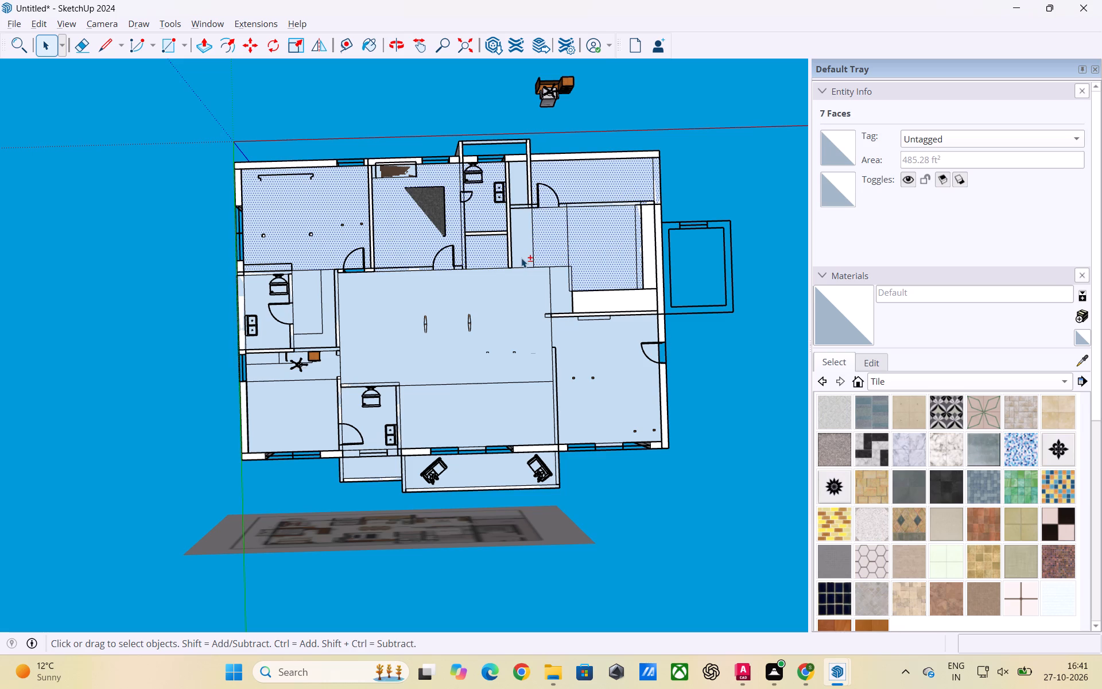
shift+click(521, 258)
shift+click(536, 302)
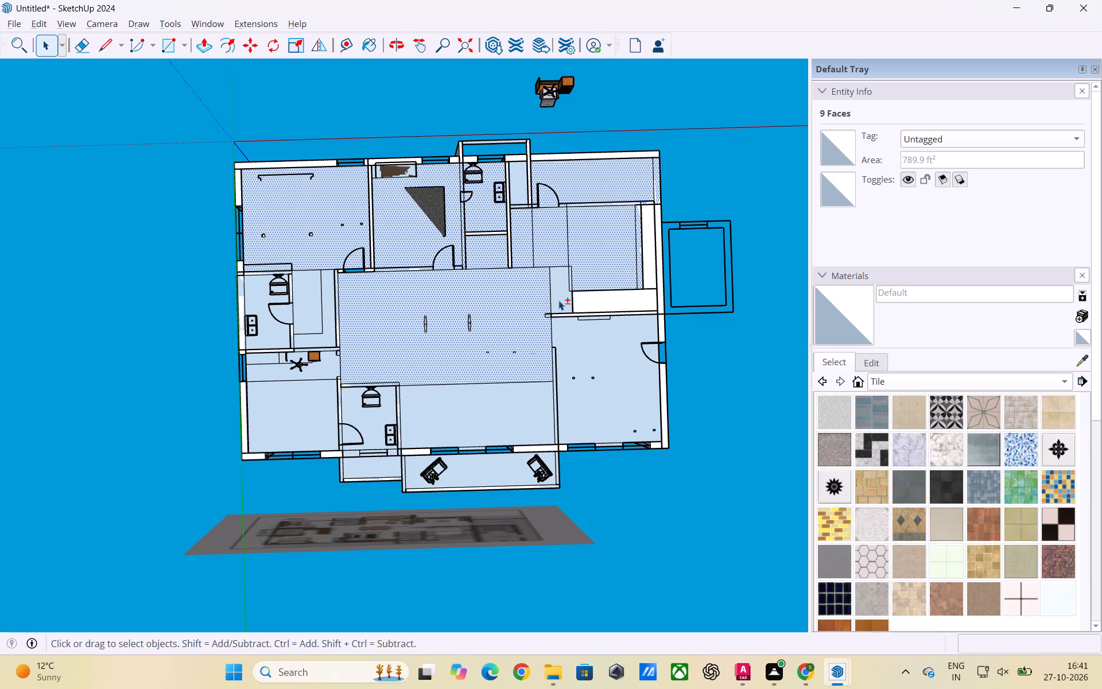
shift+click(562, 304)
shift+click(639, 325)
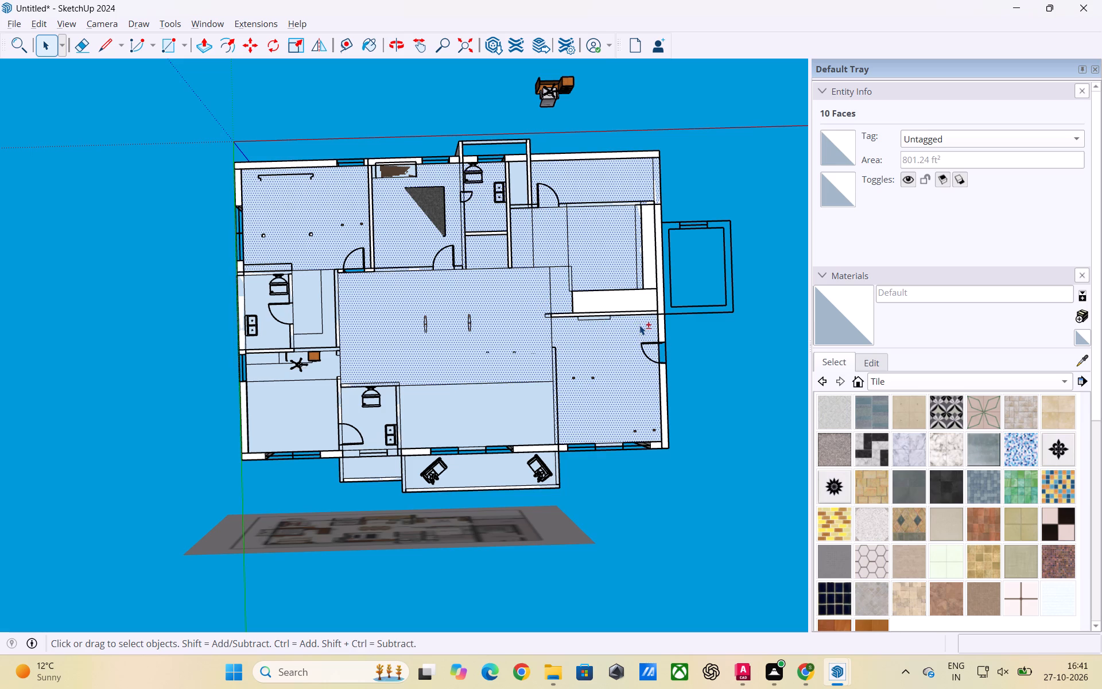
Add the floor faces of the rest of the hall, remaining bathrooms, other corner bedroom, dressing area and both balconies to the selection.
shift+click(546, 399)
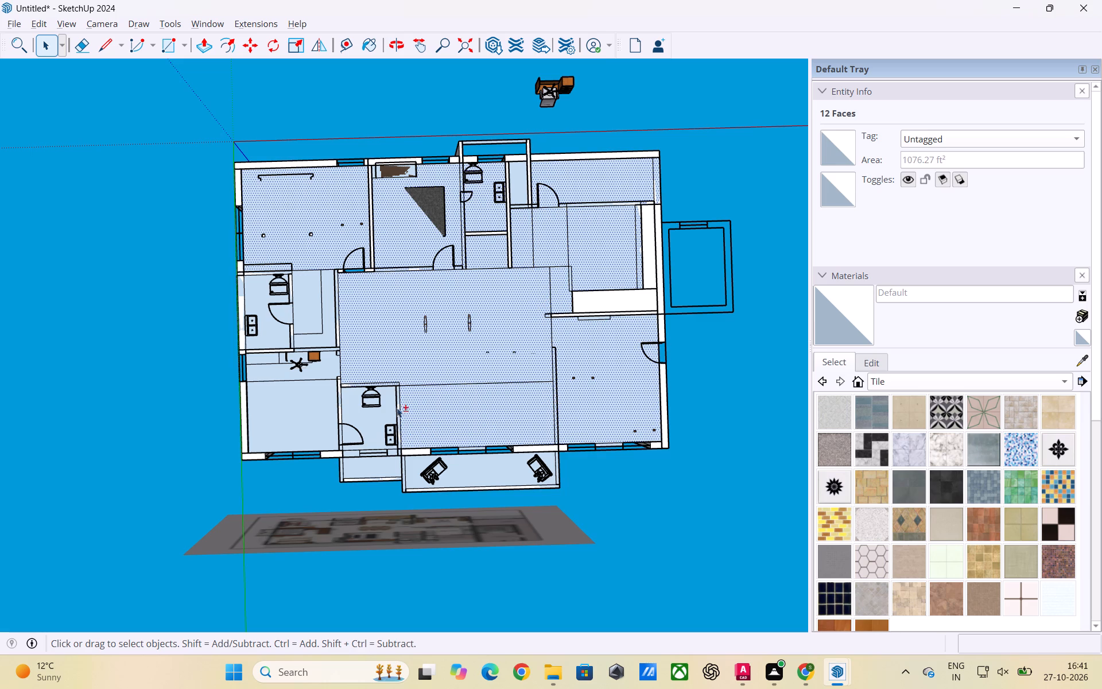
shift+click(388, 392)
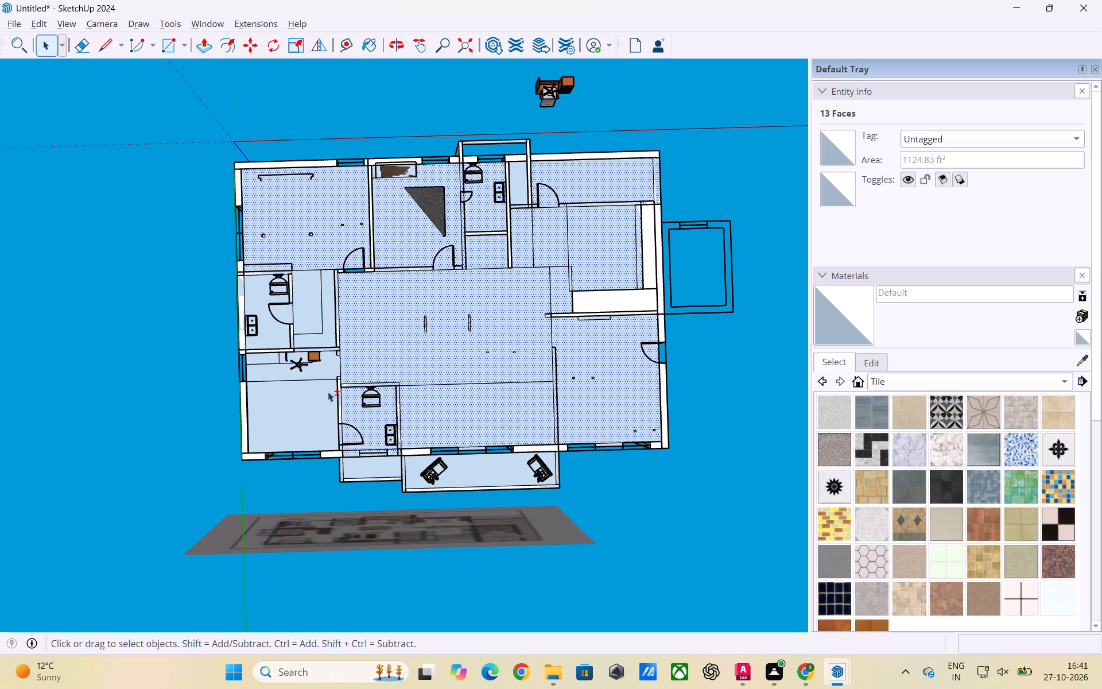
shift+click(328, 392)
shift+click(334, 369)
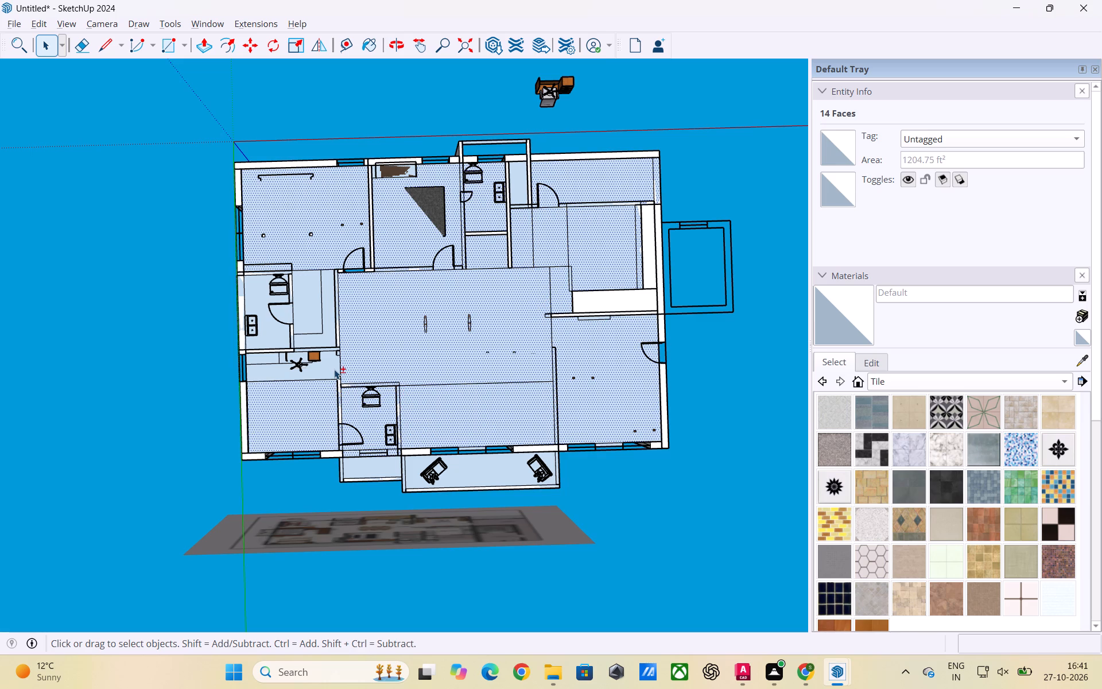
shift+click(330, 340)
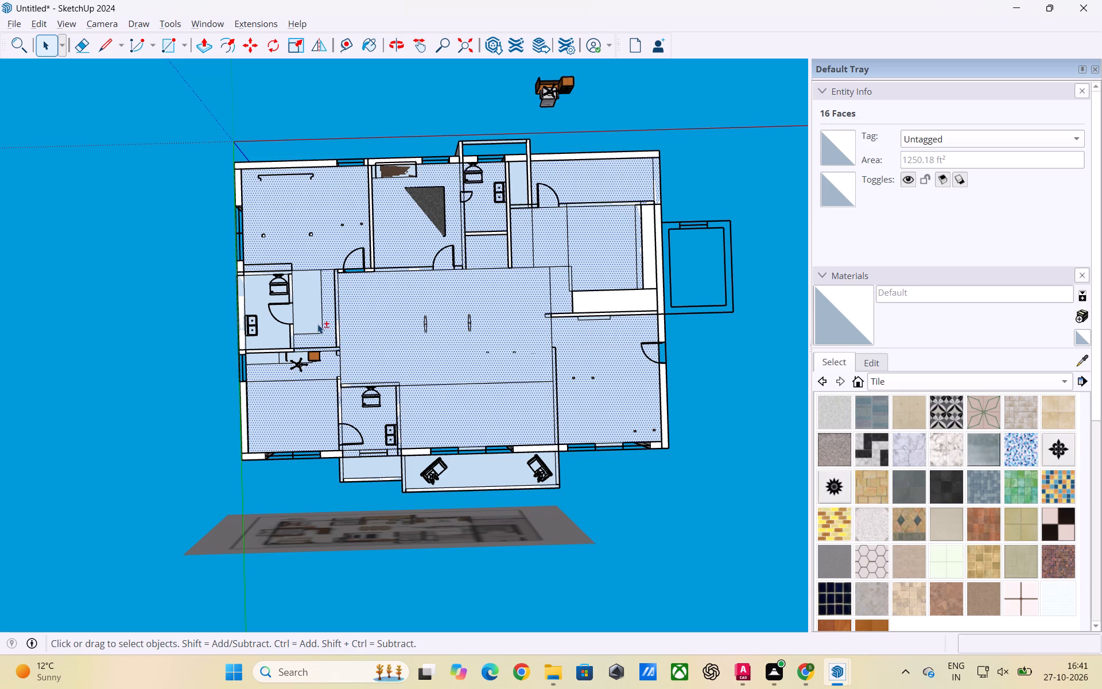
shift+click(316, 324)
shift+click(280, 341)
shift+click(506, 463)
shift+click(390, 466)
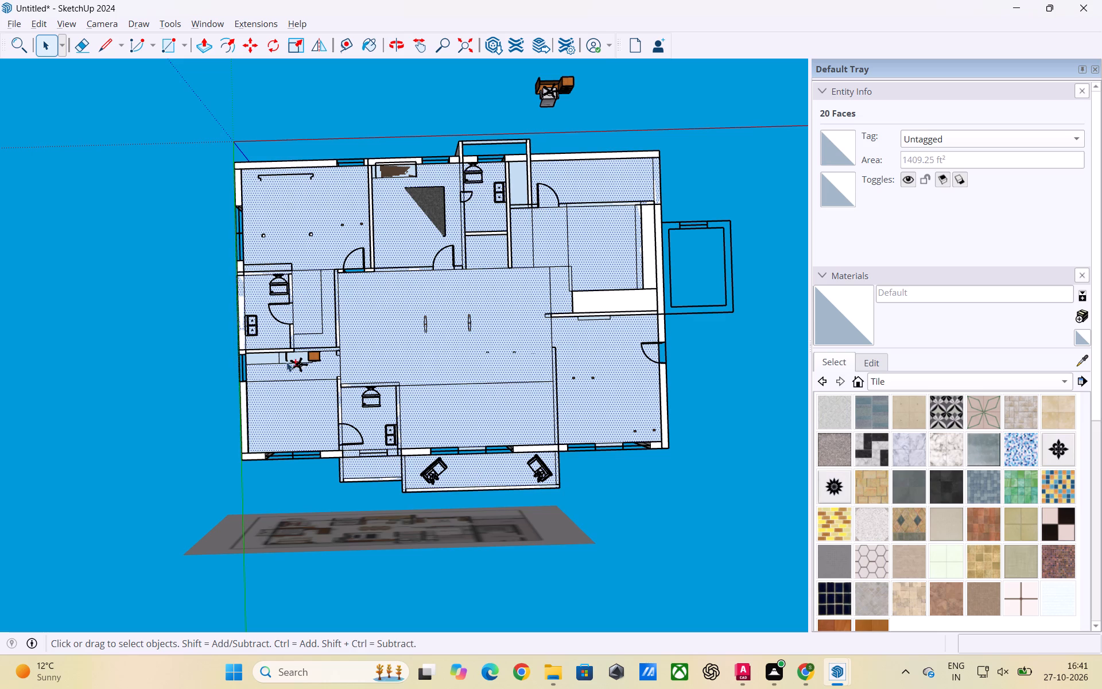
Add the two small floor faces beside and under the study desk in the corner bedroom to the selection.
shift+scroll(285, 358, up, 4)
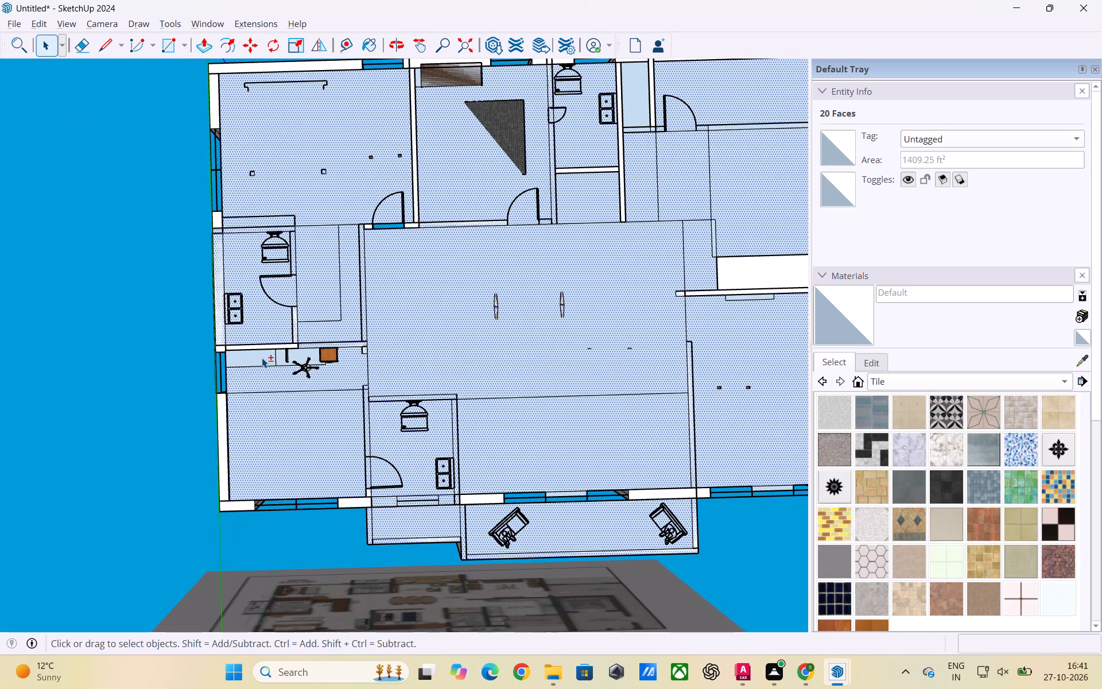
shift+click(262, 358)
shift+scroll(303, 353, up, 5)
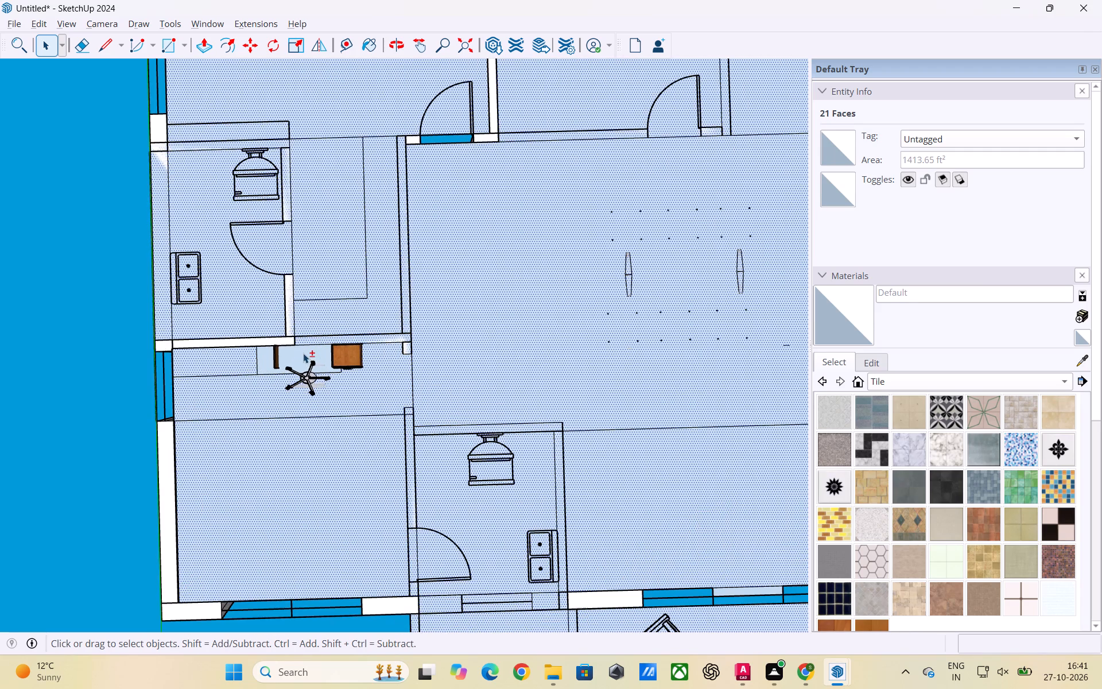
shift+click(303, 355)
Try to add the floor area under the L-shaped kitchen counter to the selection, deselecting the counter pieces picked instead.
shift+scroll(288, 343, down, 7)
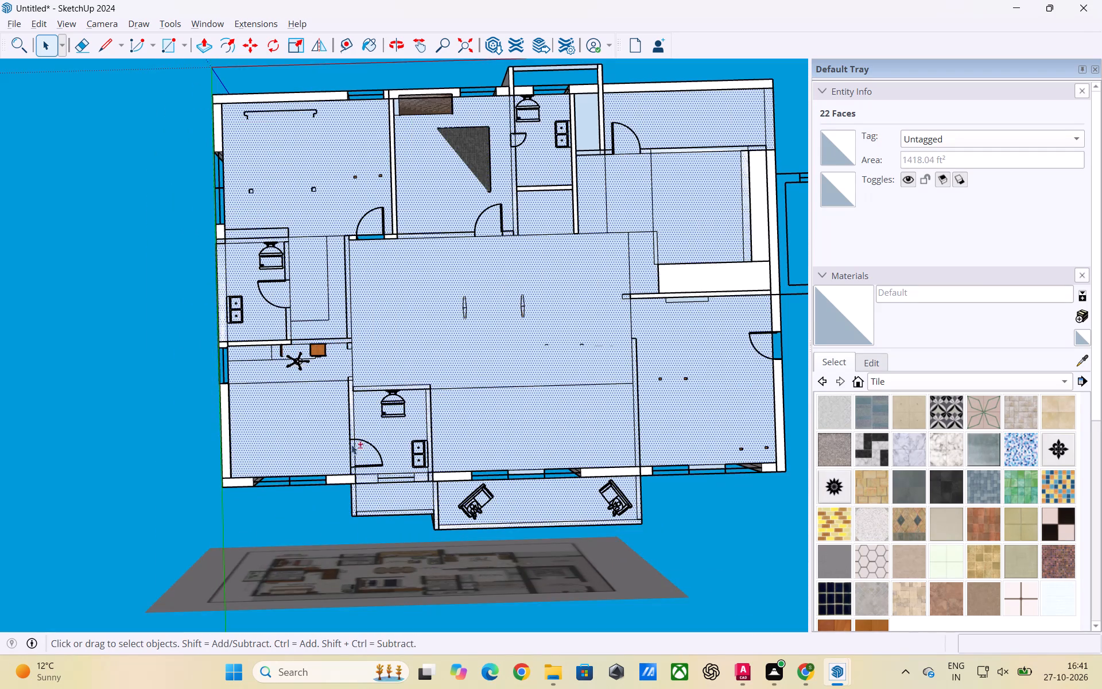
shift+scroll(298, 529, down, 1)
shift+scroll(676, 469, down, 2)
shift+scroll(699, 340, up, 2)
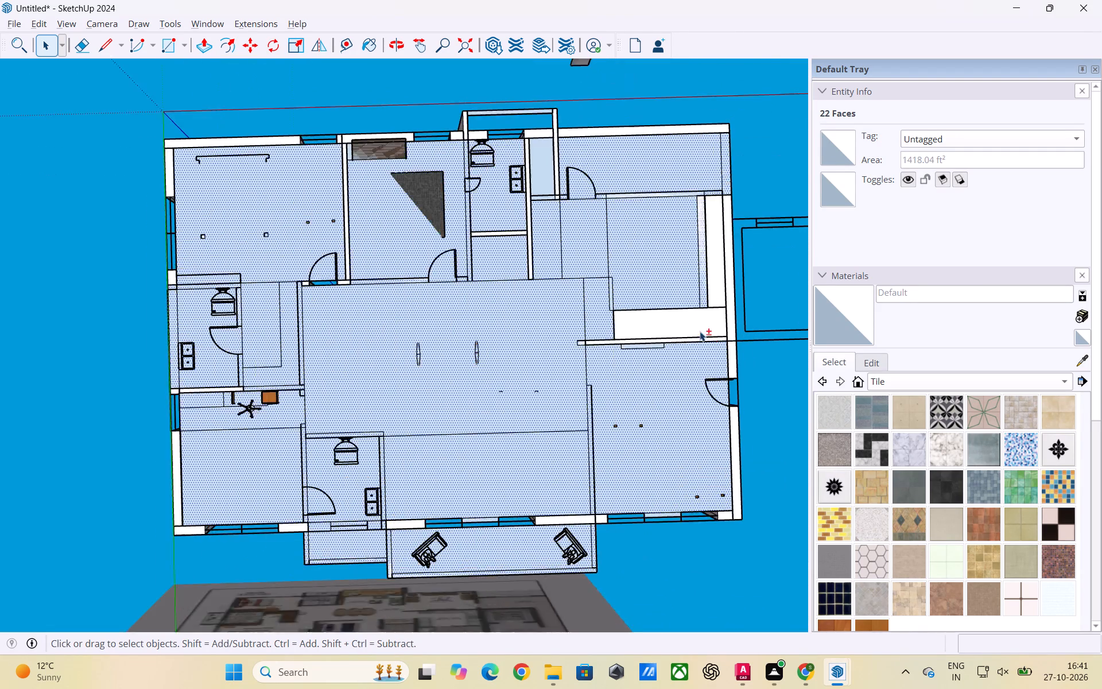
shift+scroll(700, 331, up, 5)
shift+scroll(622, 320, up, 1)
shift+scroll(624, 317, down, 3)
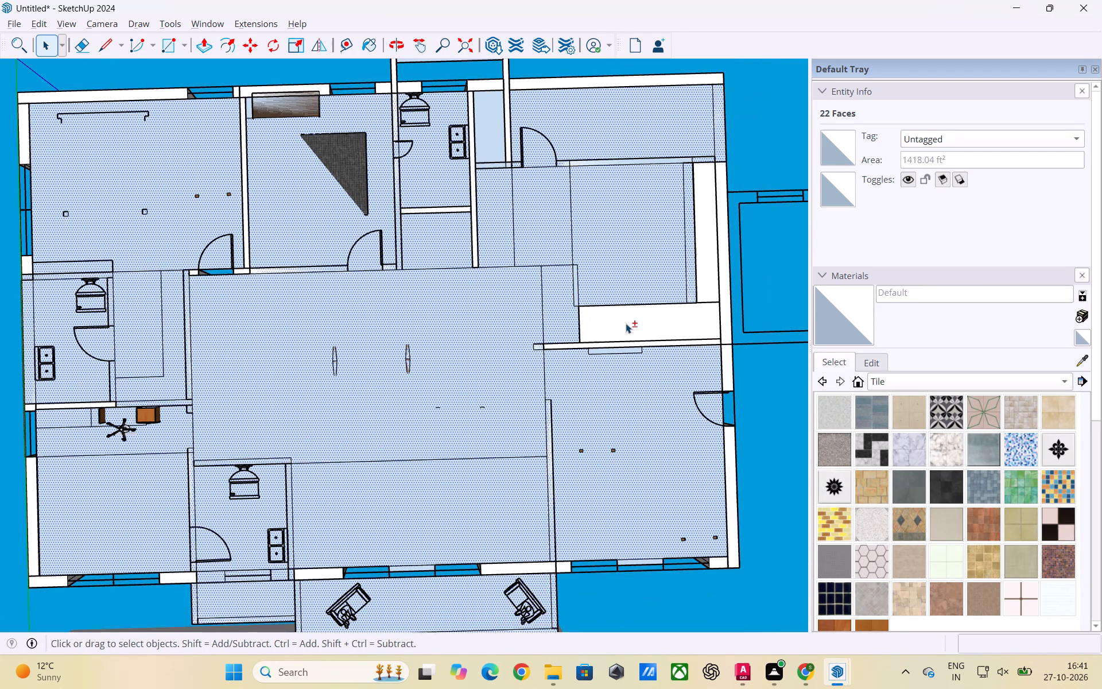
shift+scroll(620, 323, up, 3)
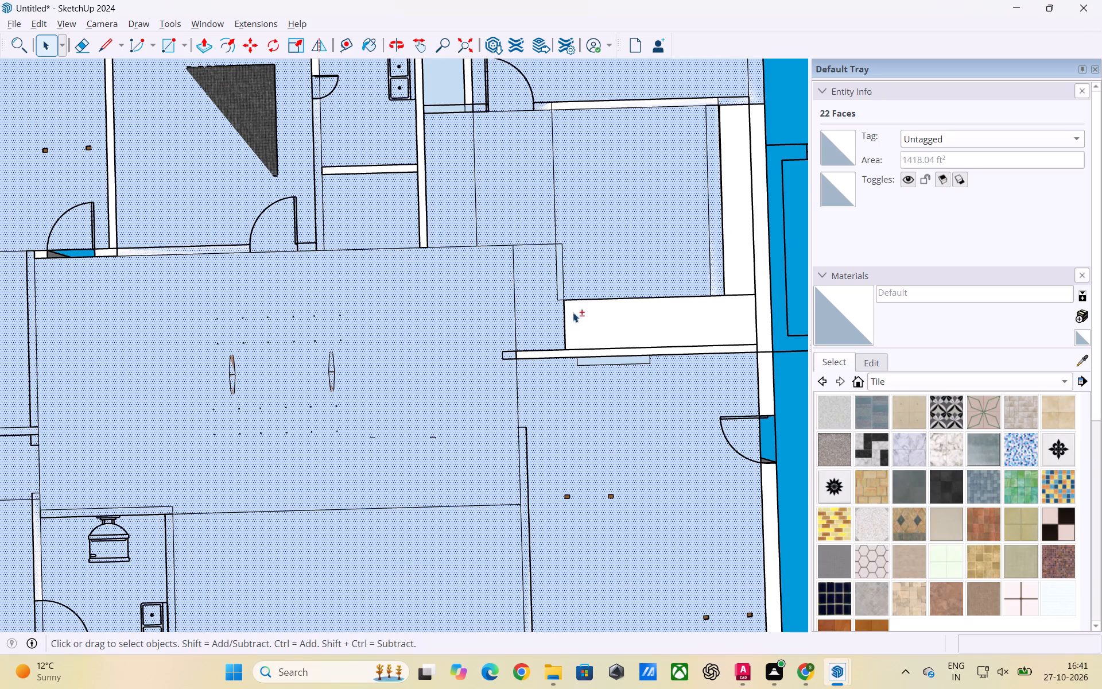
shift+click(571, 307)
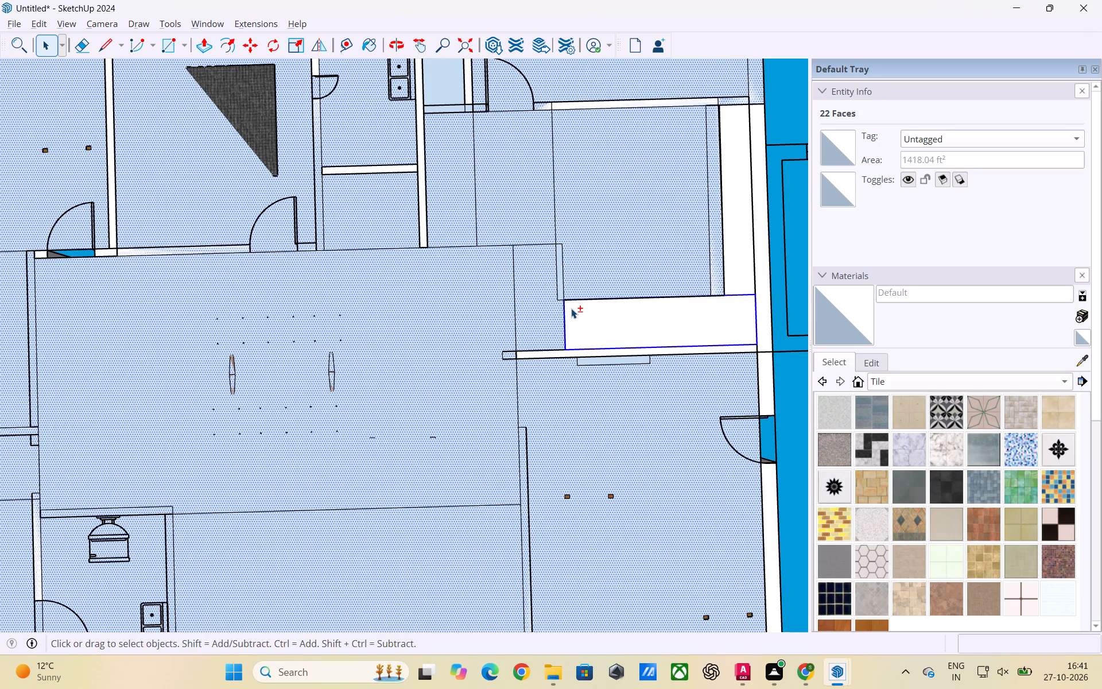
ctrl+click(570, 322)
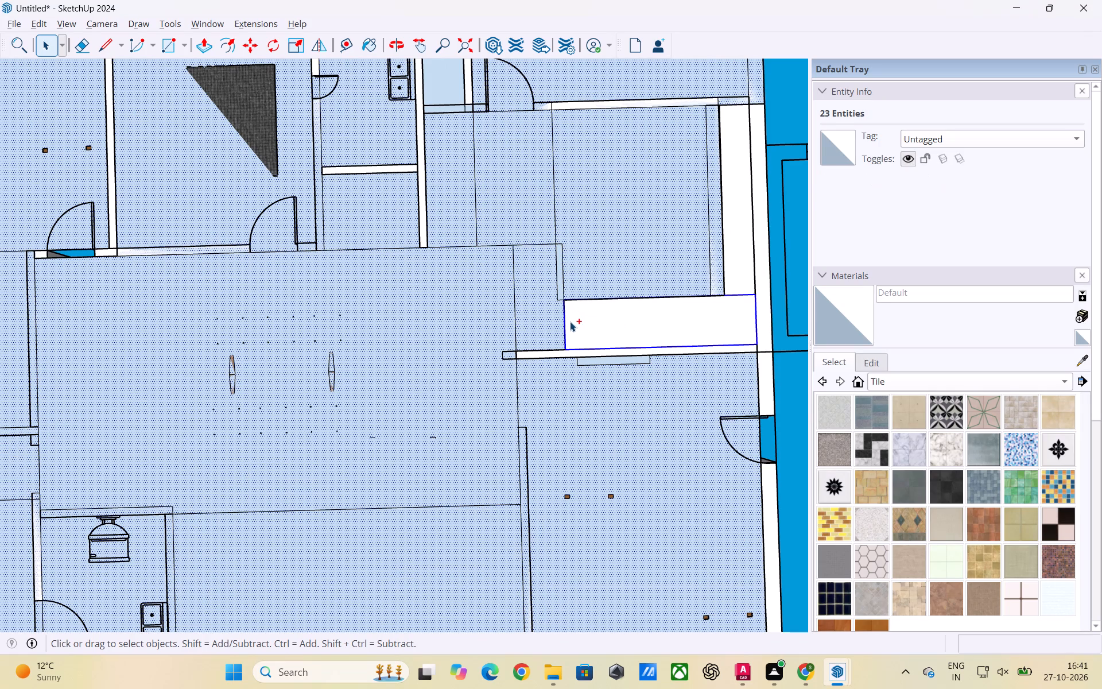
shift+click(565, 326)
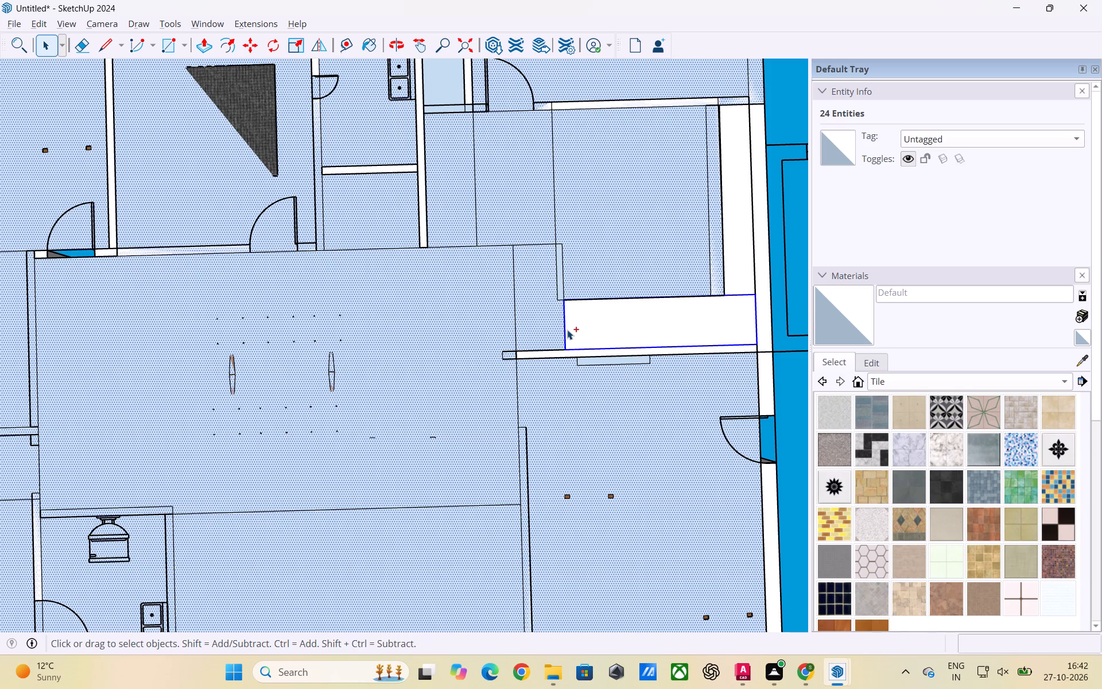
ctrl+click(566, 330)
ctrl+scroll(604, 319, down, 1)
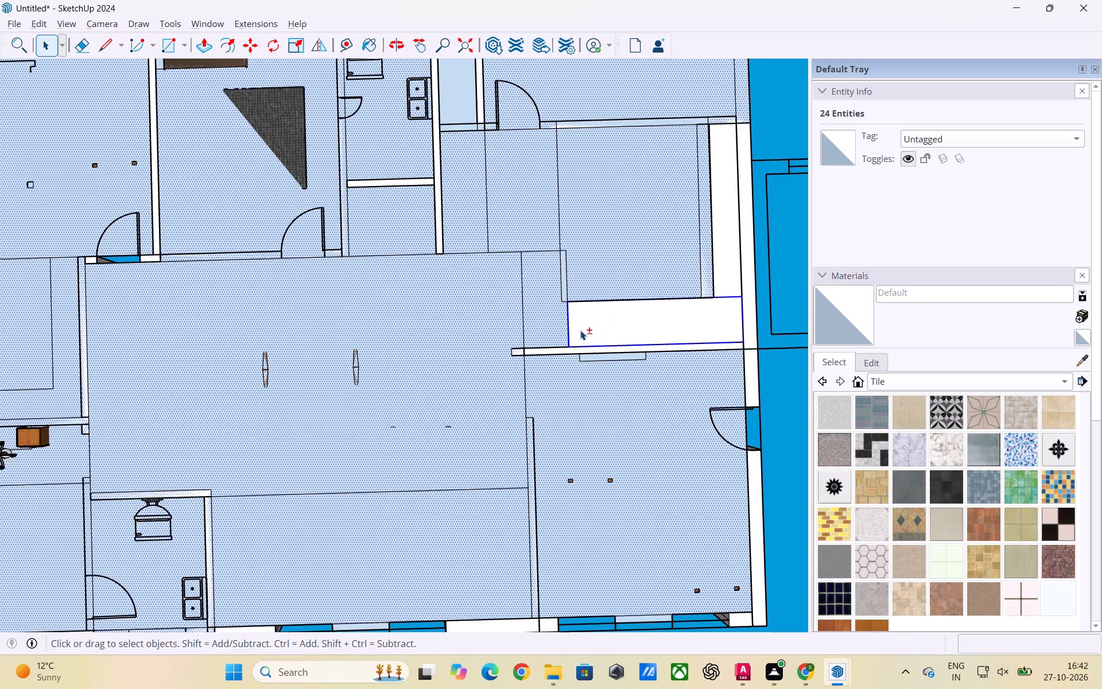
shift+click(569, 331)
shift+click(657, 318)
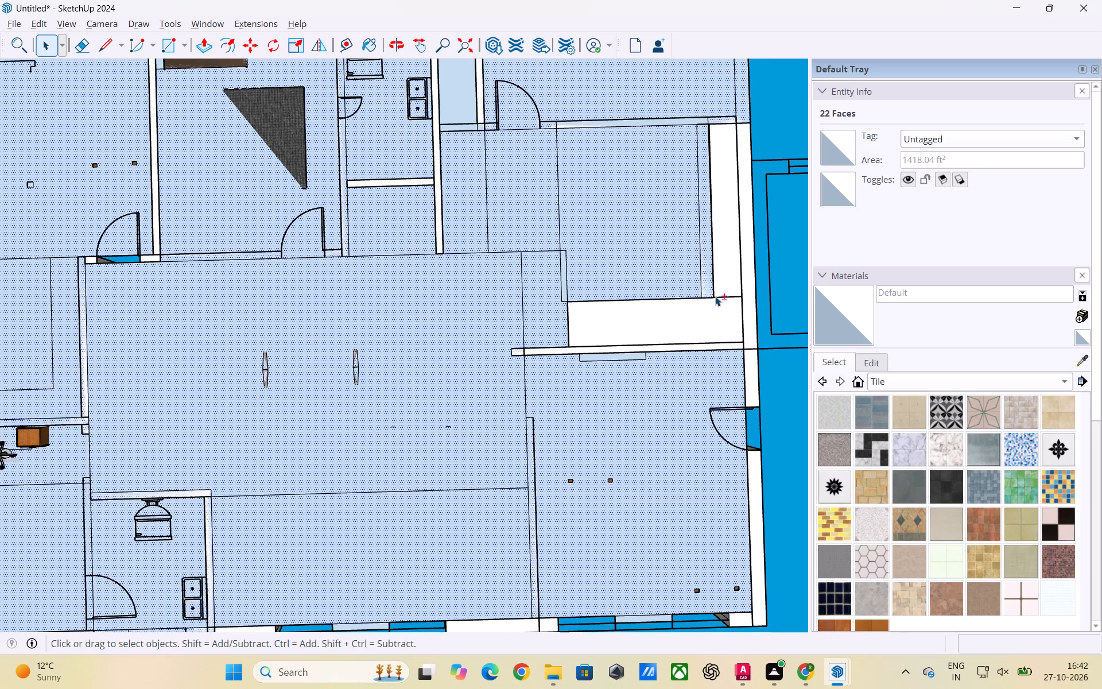
Make the selected floor faces into one group and clear the selection.
shift+right_click(438, 350)
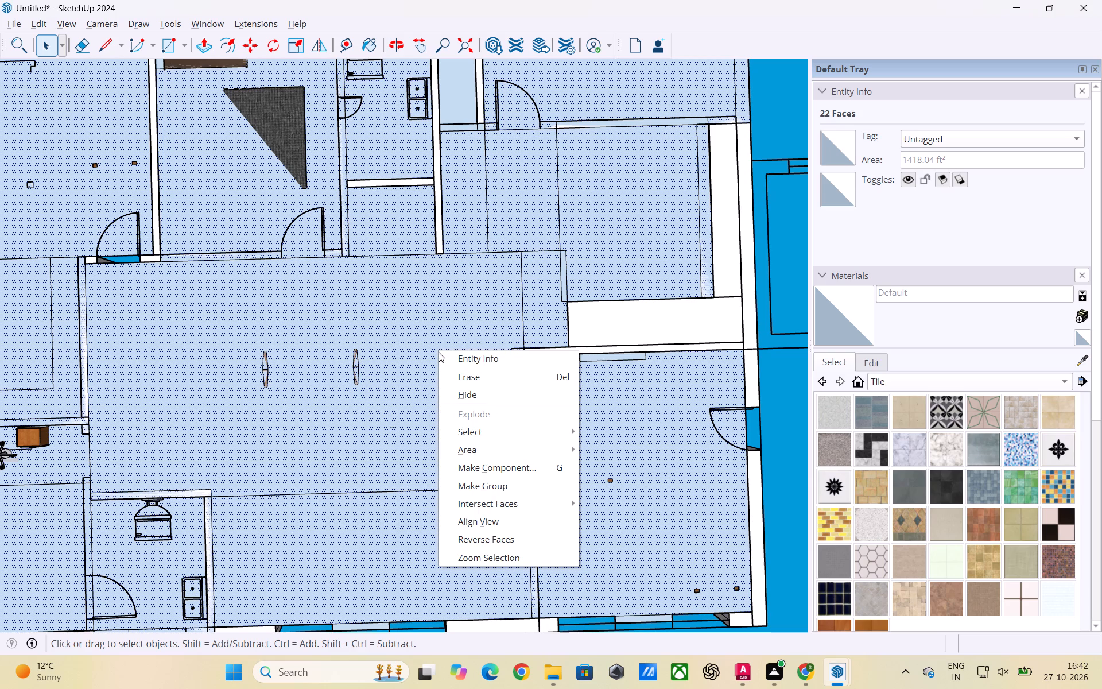
click(472, 485)
scroll(524, 402, down, 1)
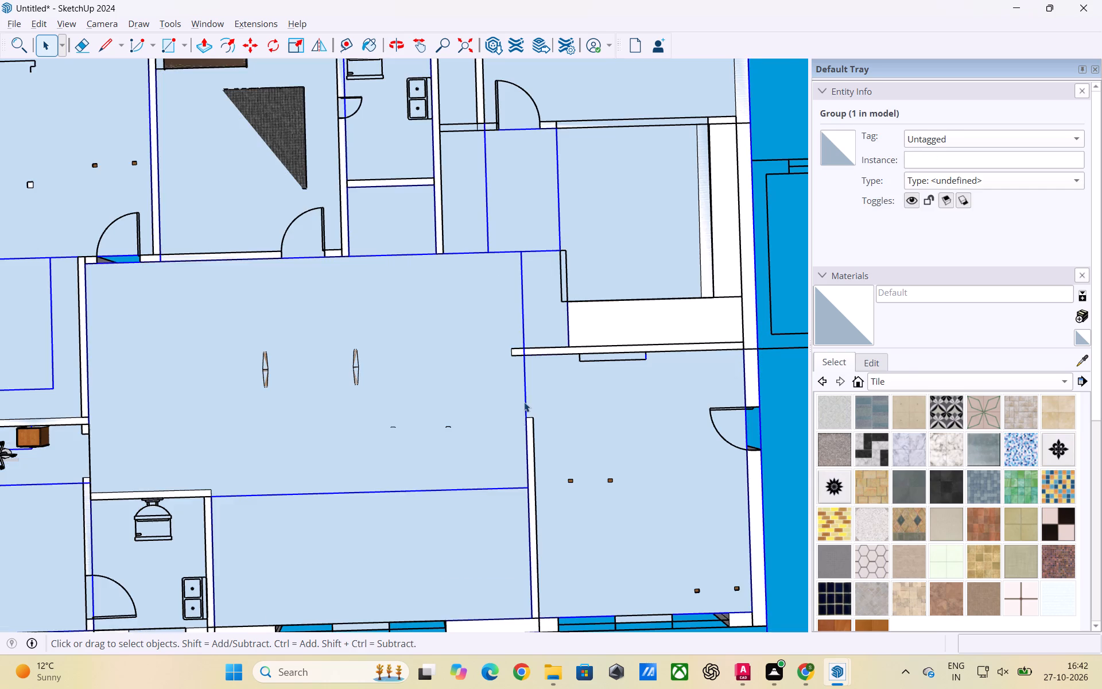
scroll(524, 402, down, 6)
click(706, 487)
Check the extent of the new floor group from below by selecting it and clearing the selection.
scroll(602, 486, up, 2)
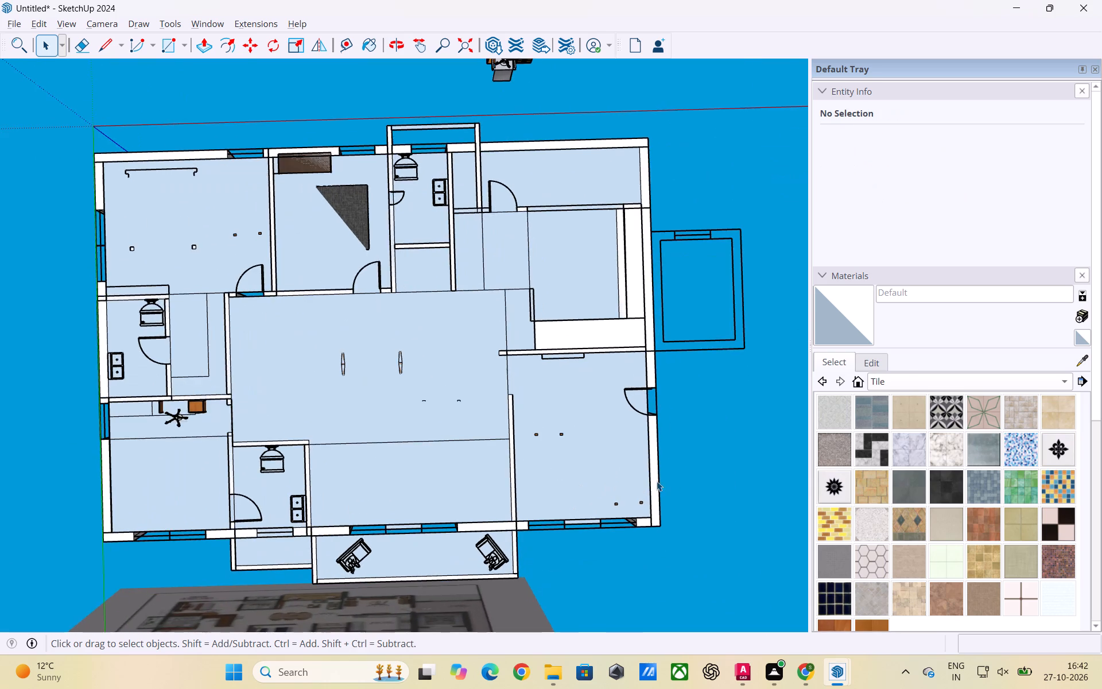
middle_drag(657, 481, 607, 486)
scroll(572, 486, up, 2)
middle_drag(599, 482, 644, 465)
scroll(547, 487, down, 5)
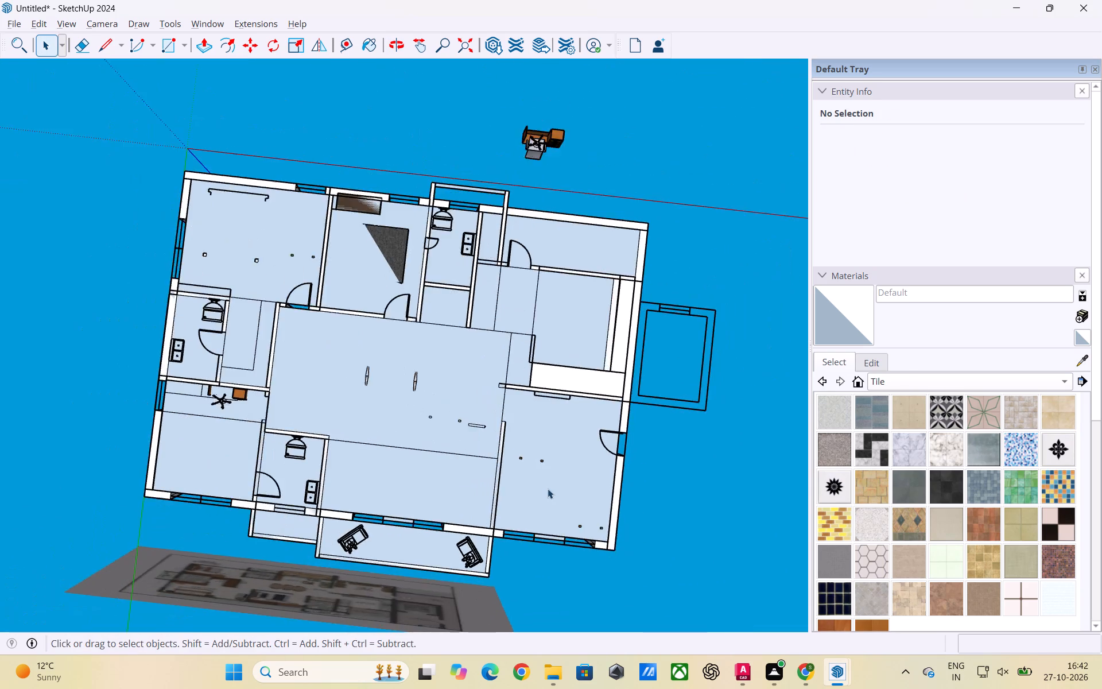
middle_drag(505, 514, 549, 508)
click(423, 424)
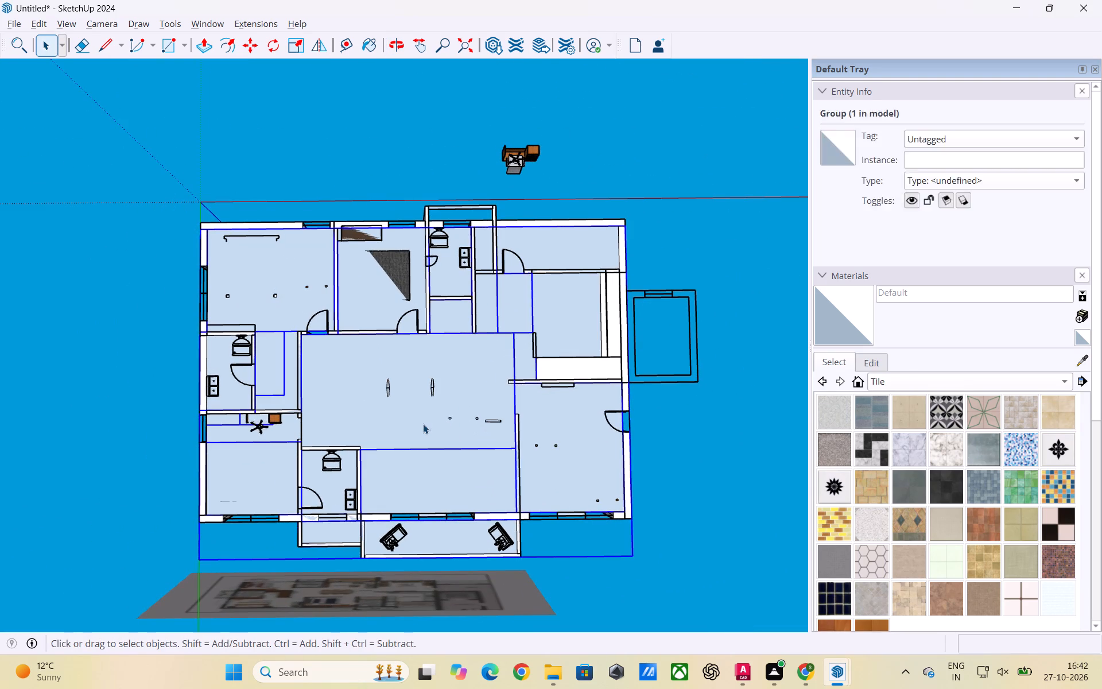
click(759, 455)
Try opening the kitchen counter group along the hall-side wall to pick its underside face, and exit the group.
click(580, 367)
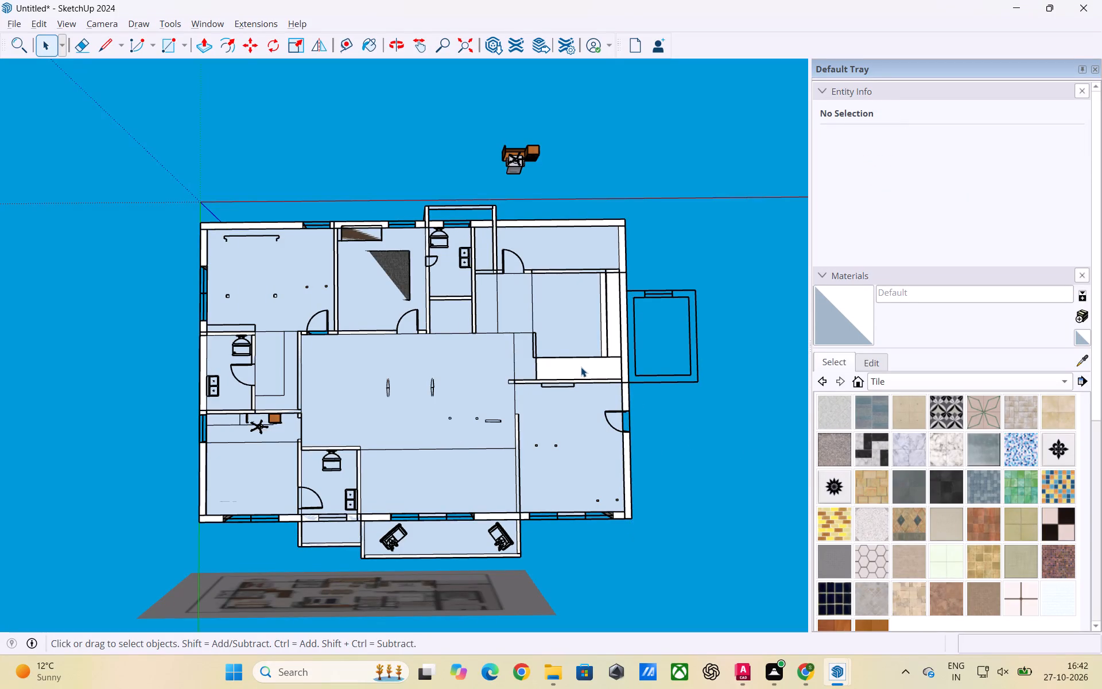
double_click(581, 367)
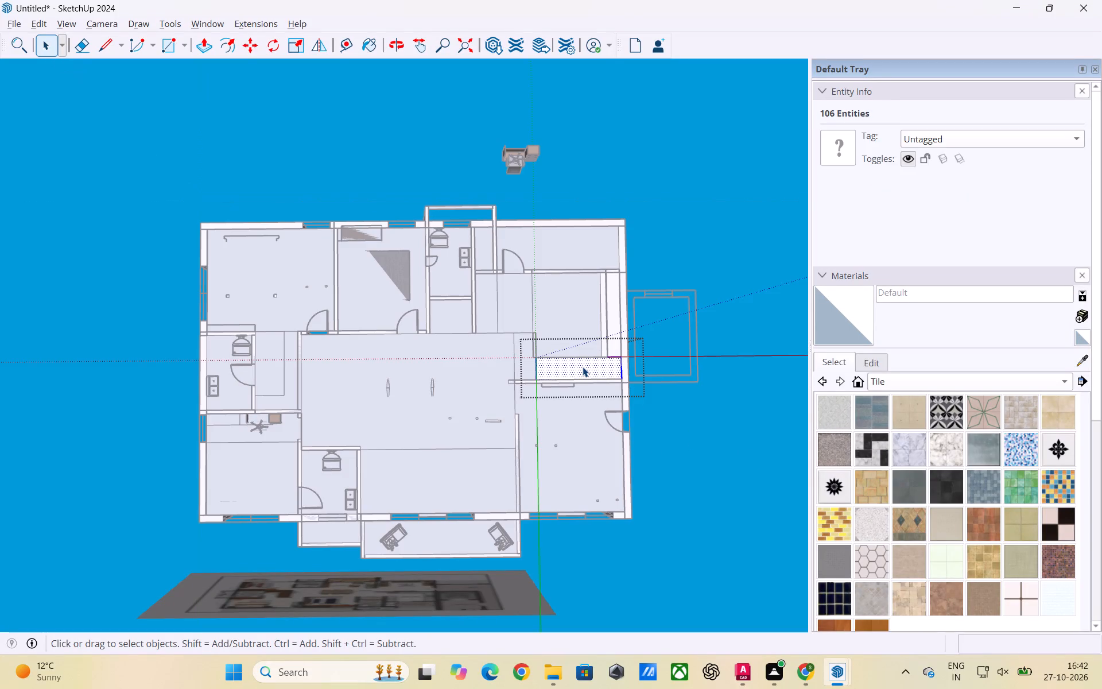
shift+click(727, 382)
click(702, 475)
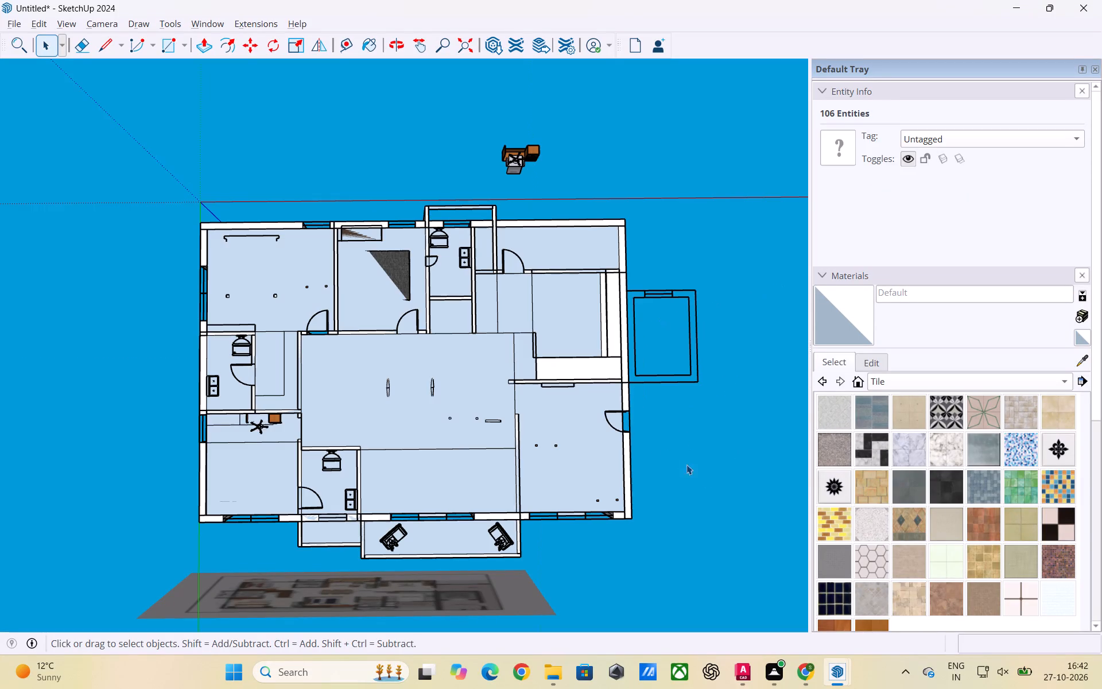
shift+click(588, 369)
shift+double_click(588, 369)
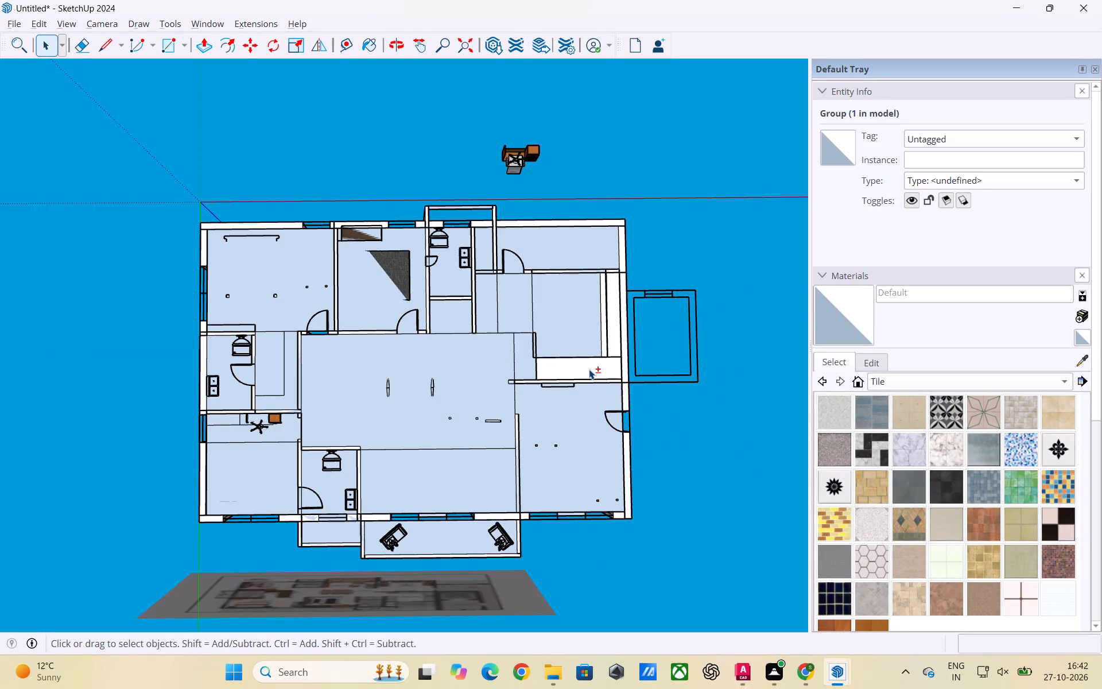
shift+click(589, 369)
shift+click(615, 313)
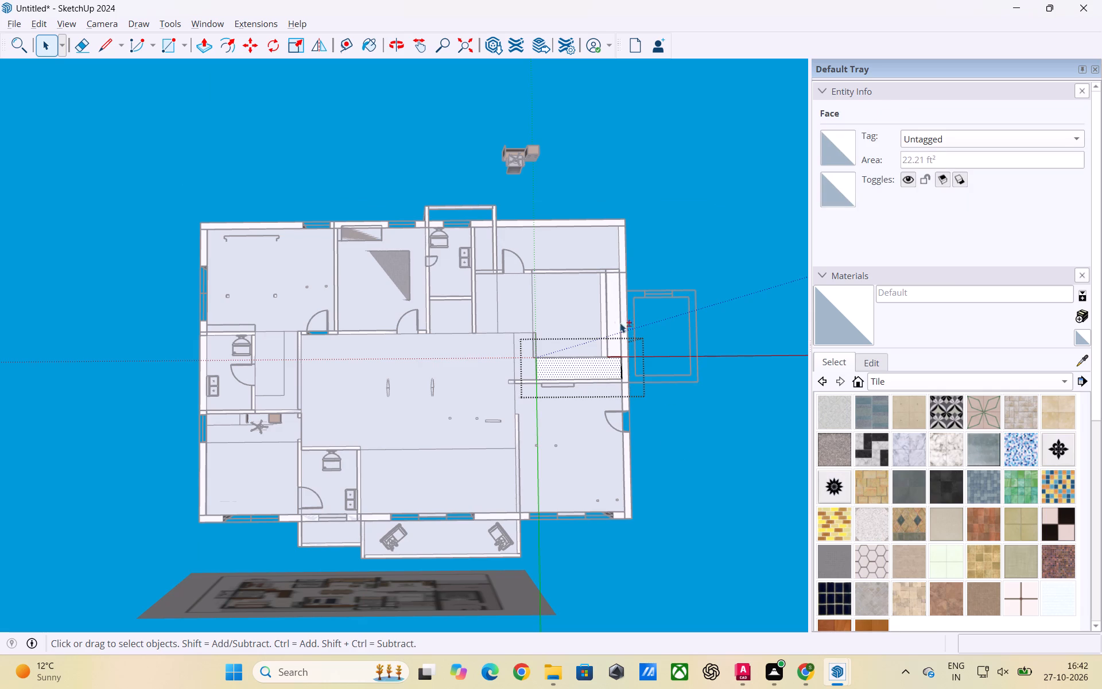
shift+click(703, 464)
Open the kitchen counter group along the hall-side wall again to check its underside face, and exit the group.
scroll(629, 369, up, 3)
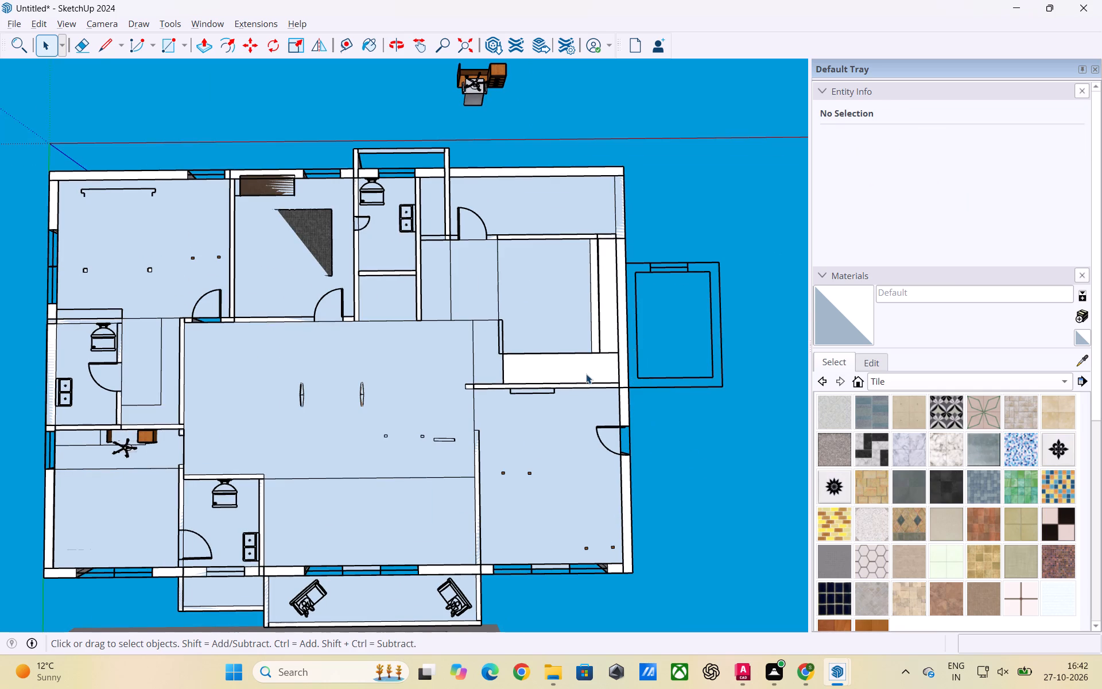
click(586, 374)
double_click(586, 374)
click(586, 374)
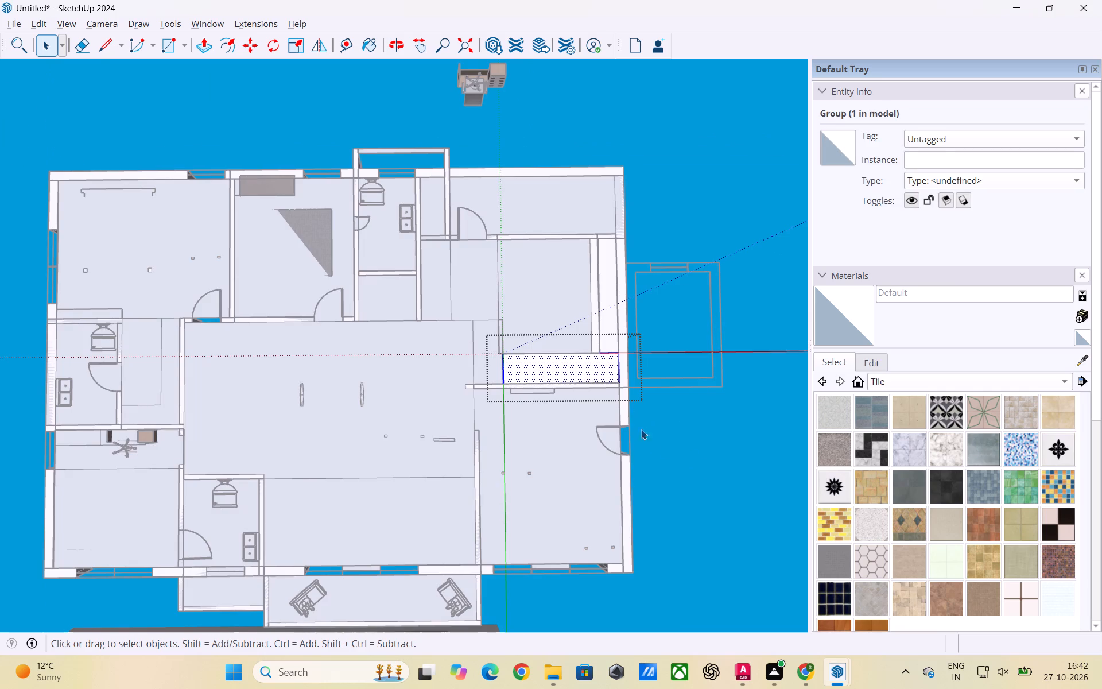
click(679, 451)
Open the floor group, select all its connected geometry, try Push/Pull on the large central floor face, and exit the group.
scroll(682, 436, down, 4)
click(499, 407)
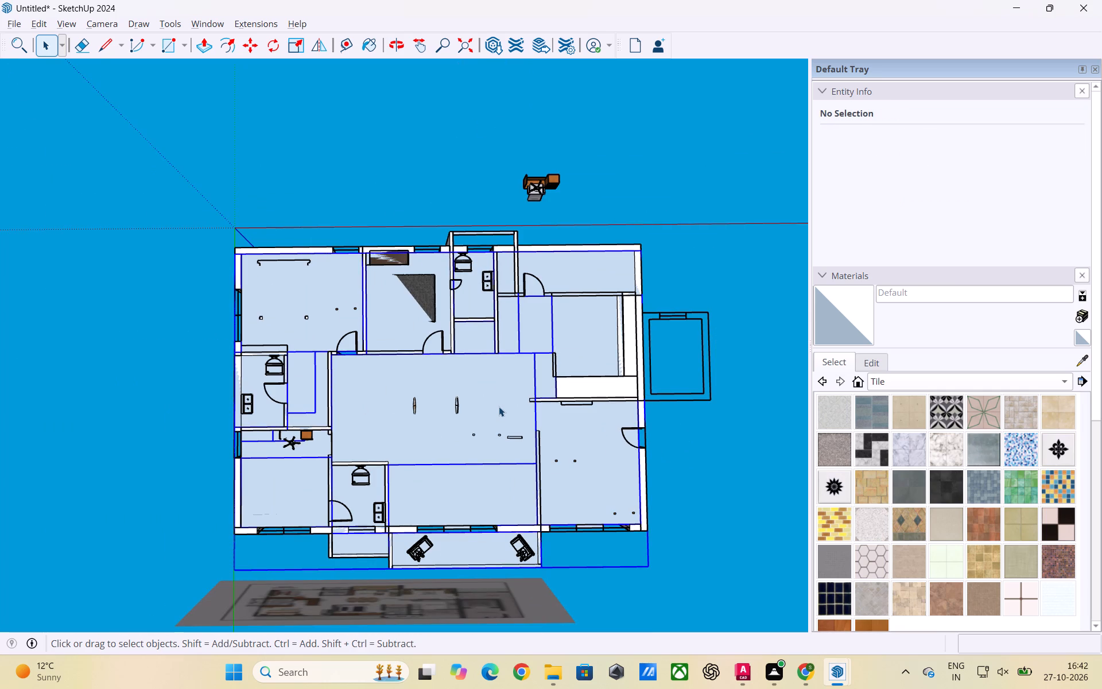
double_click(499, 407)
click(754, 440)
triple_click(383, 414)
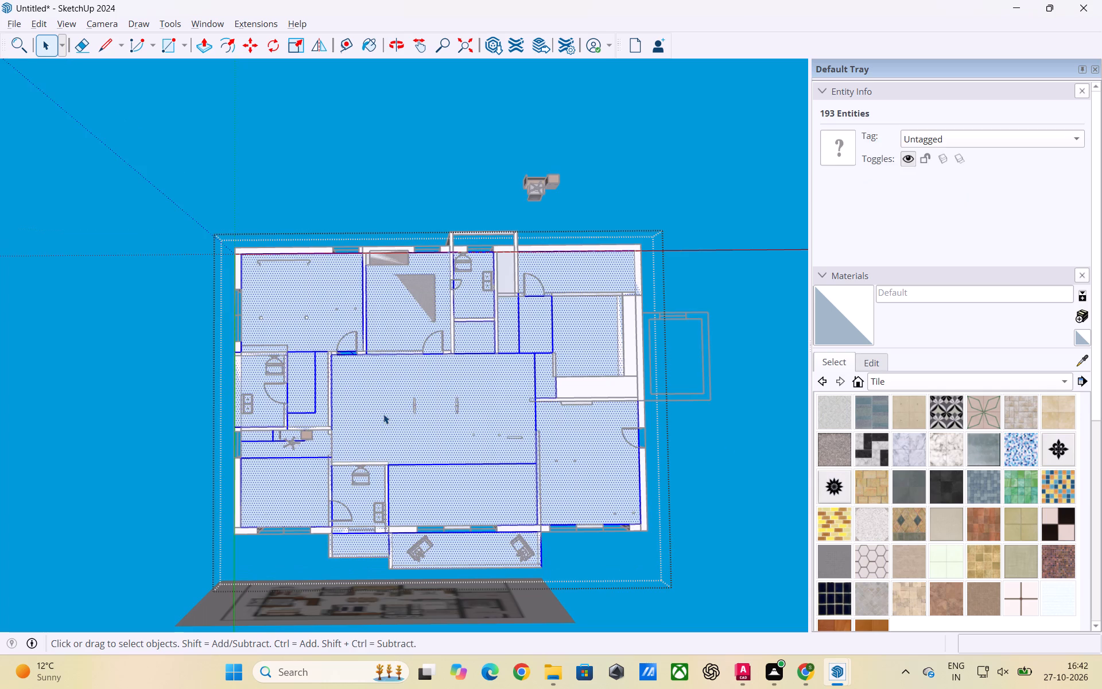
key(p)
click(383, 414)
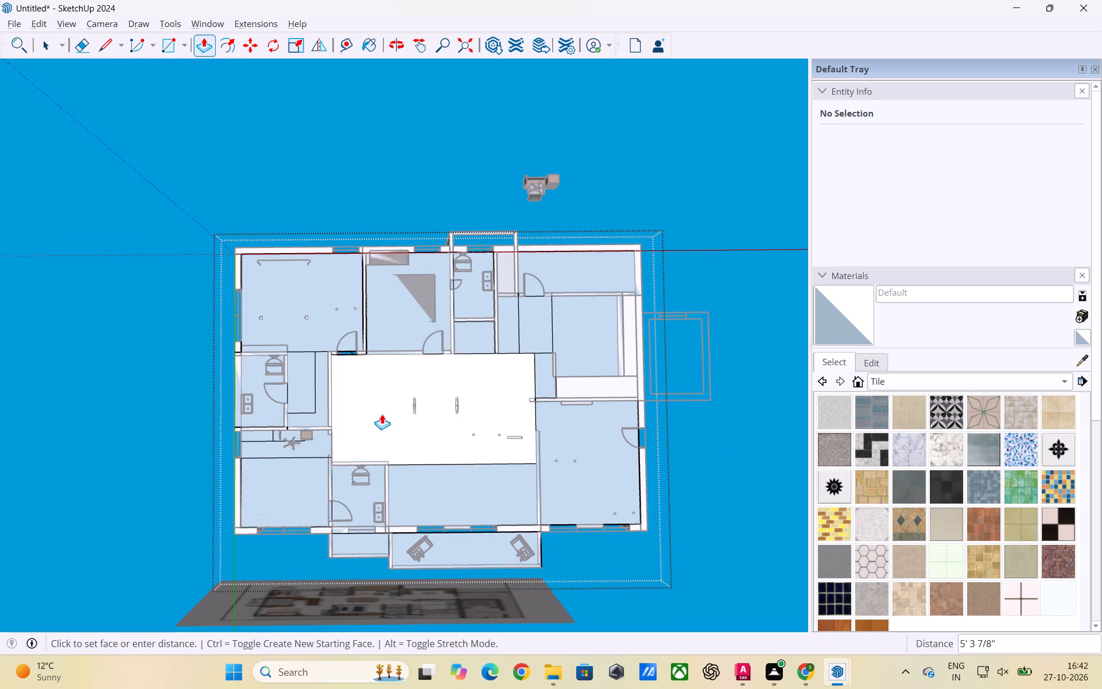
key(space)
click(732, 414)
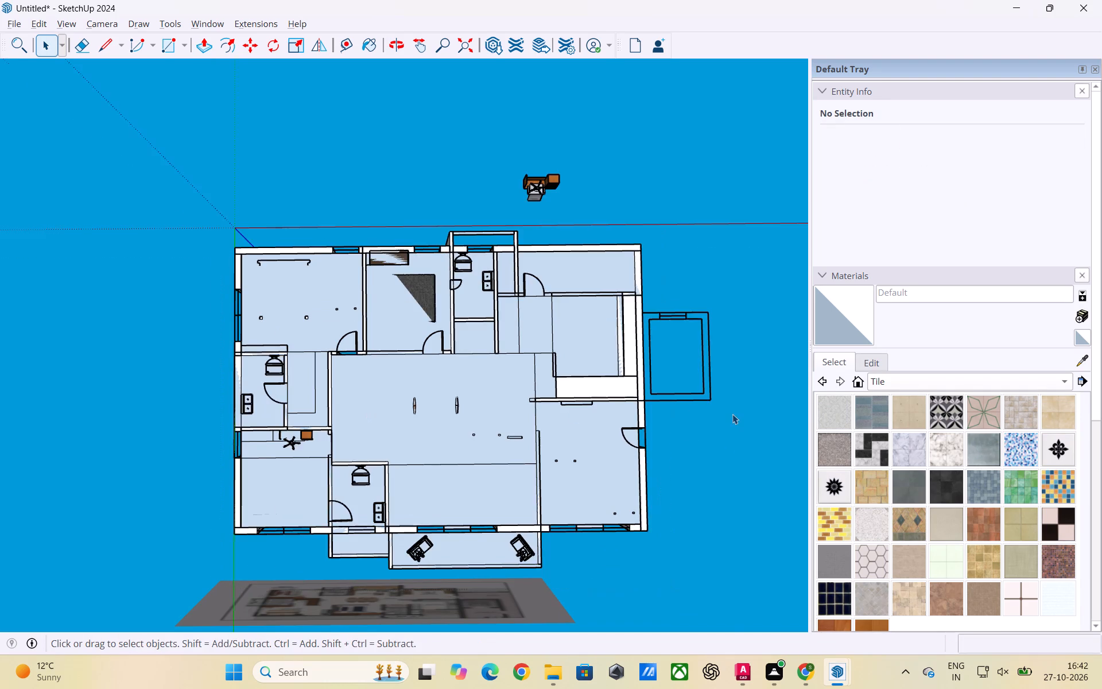
Examine the underside of the house from several angles, checking the floor faces, balcony and kitchen counter area.
scroll(616, 450, up, 2)
scroll(569, 415, down, 5)
middle_drag(541, 506, 527, 393)
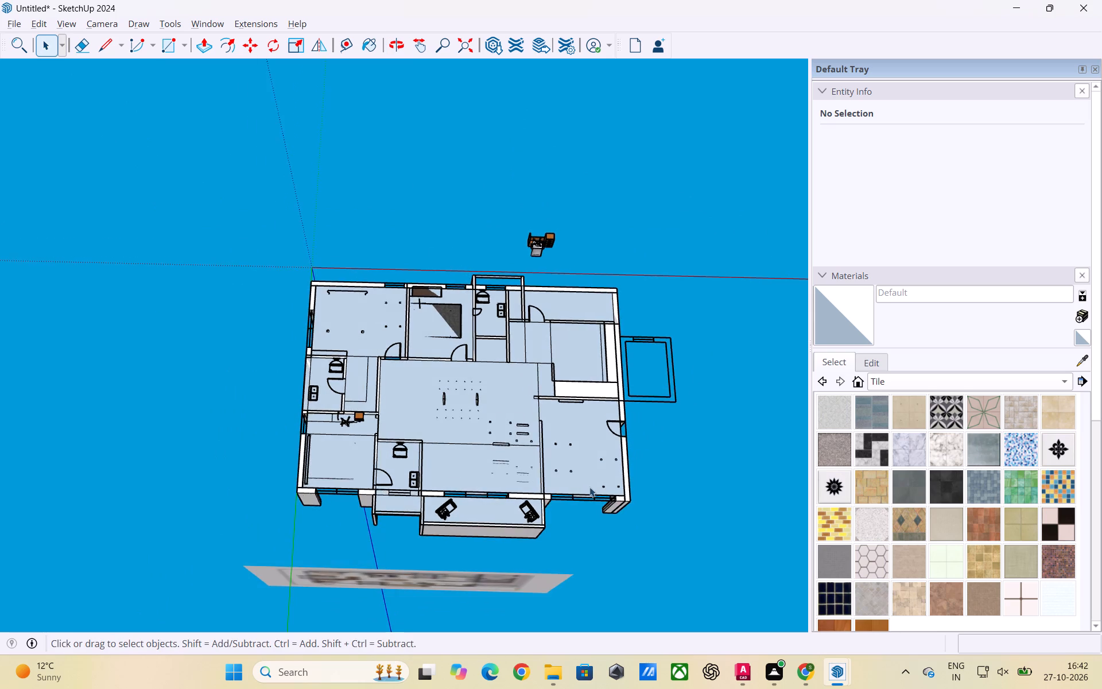
scroll(590, 487, up, 2)
middle_drag(448, 536, 491, 525)
scroll(491, 429, down, 5)
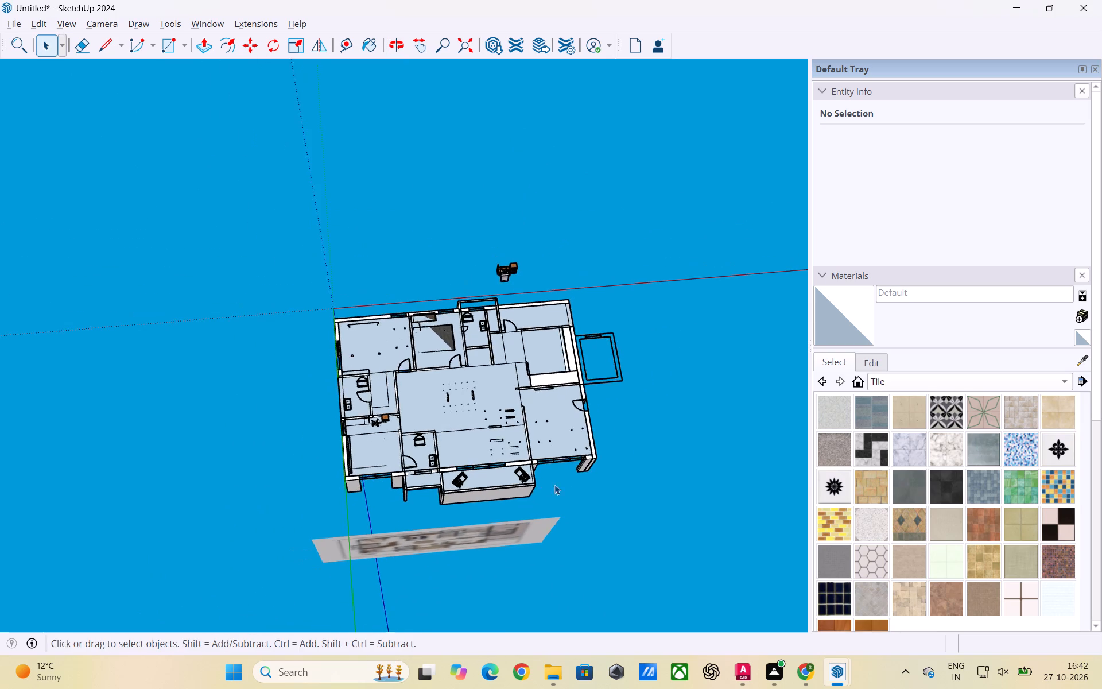
middle_drag(565, 487, 513, 500)
scroll(465, 502, up, 5)
middle_drag(451, 510, 479, 511)
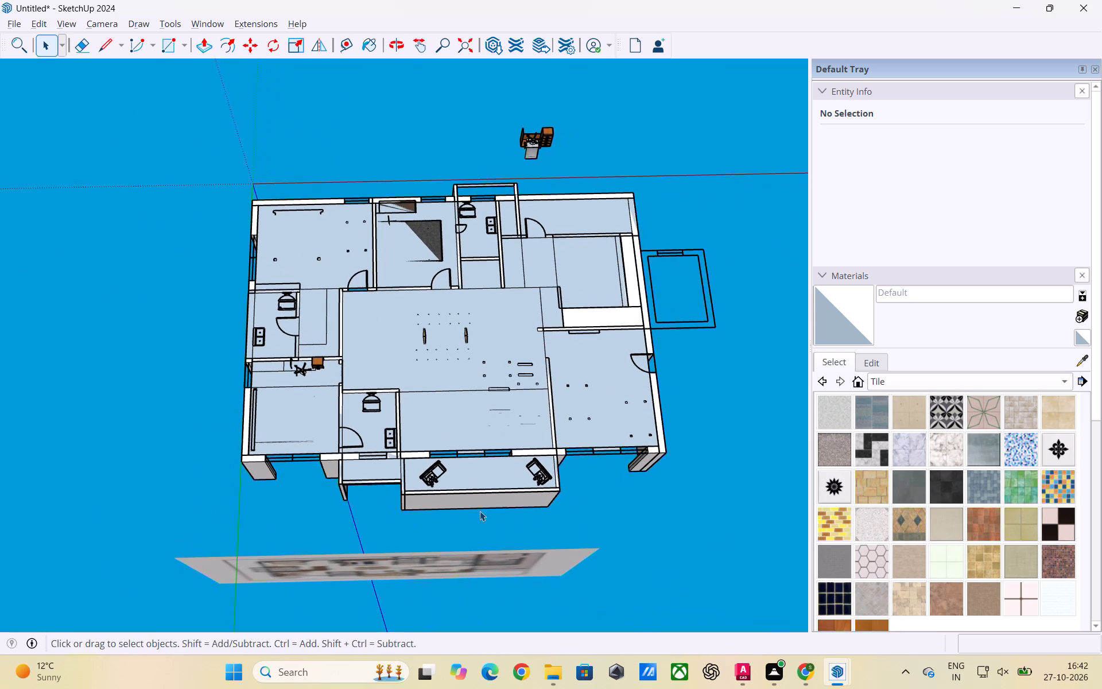
scroll(571, 483, up, 2)
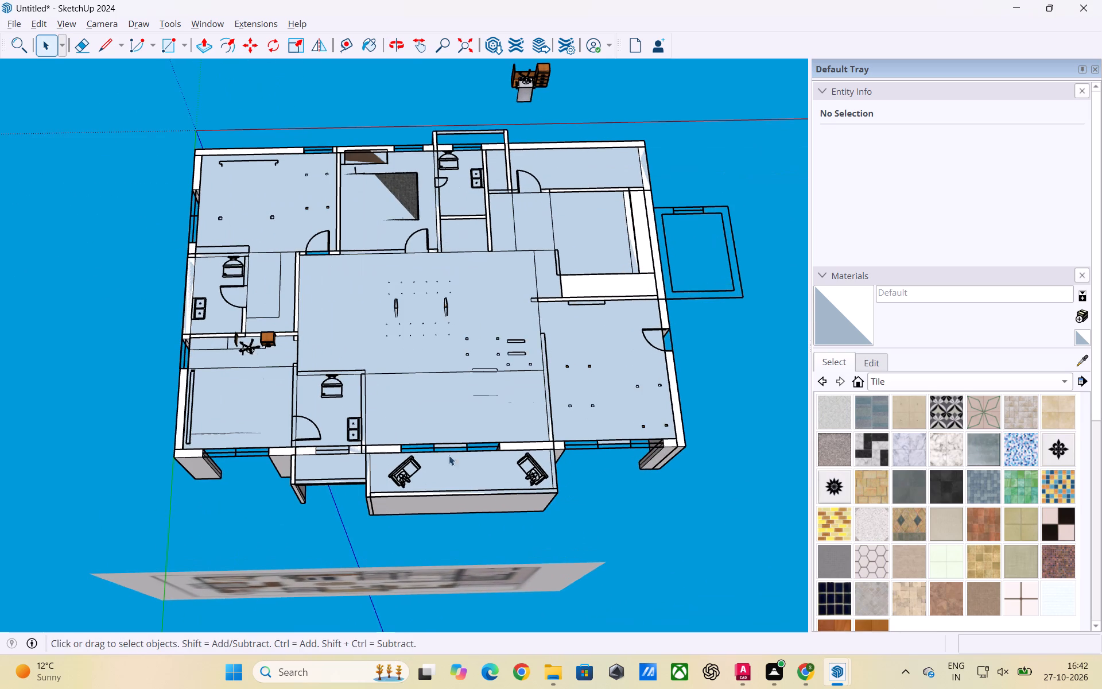
scroll(412, 404, down, 4)
scroll(567, 421, down, 2)
scroll(512, 436, down, 2)
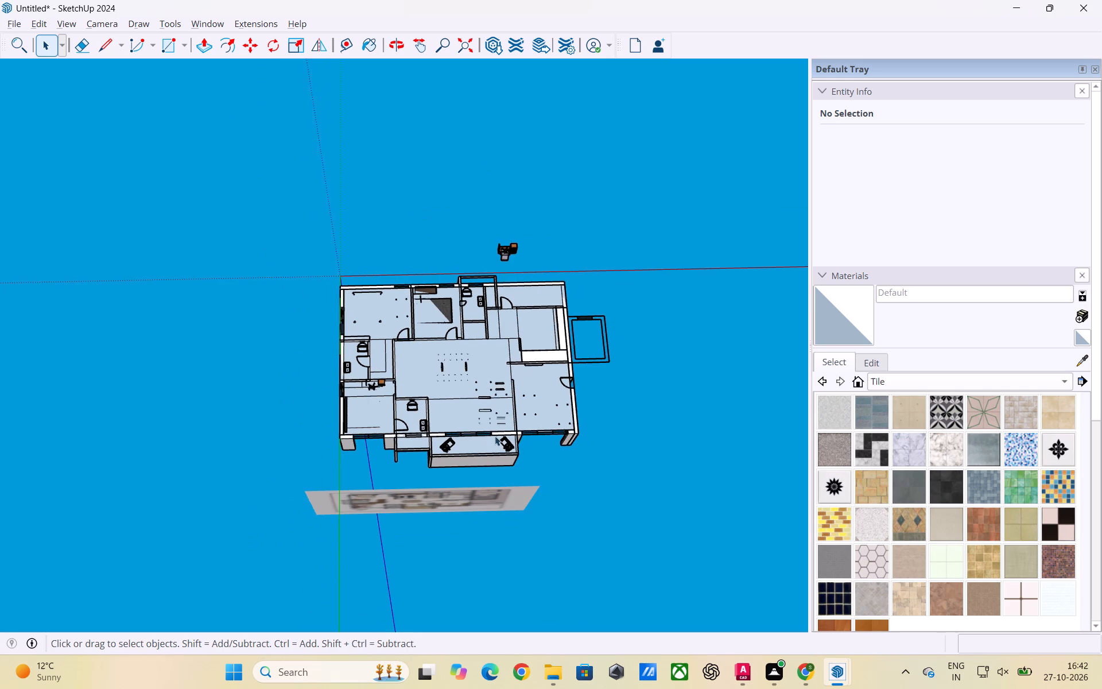
middle_drag(496, 437, 506, 525)
scroll(483, 441, up, 5)
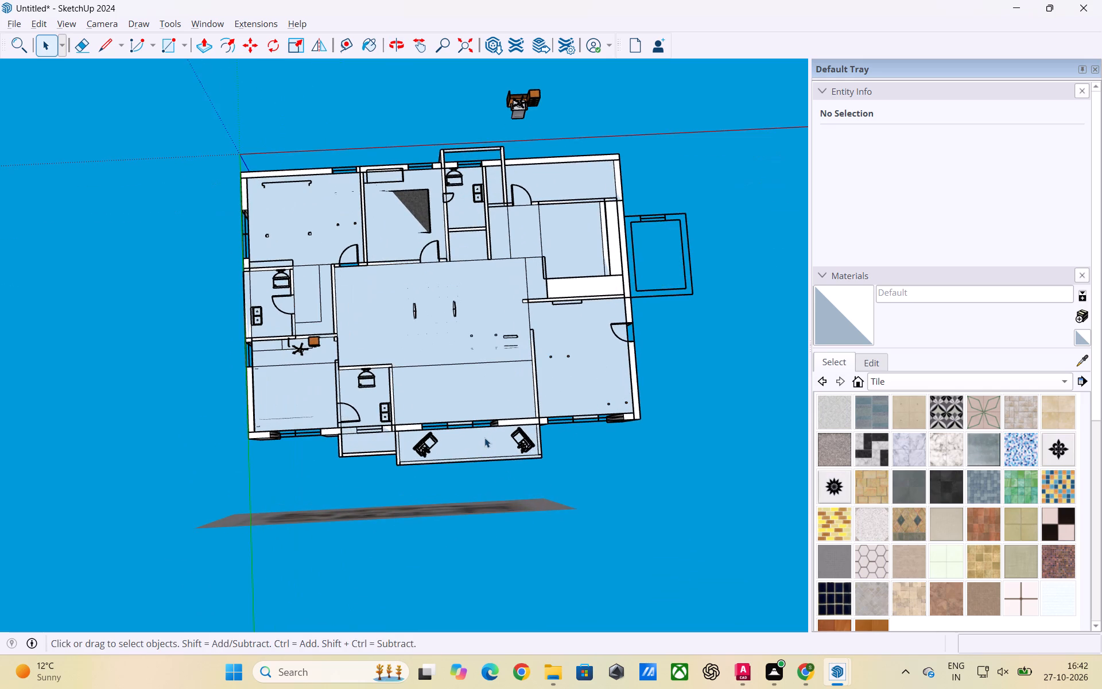
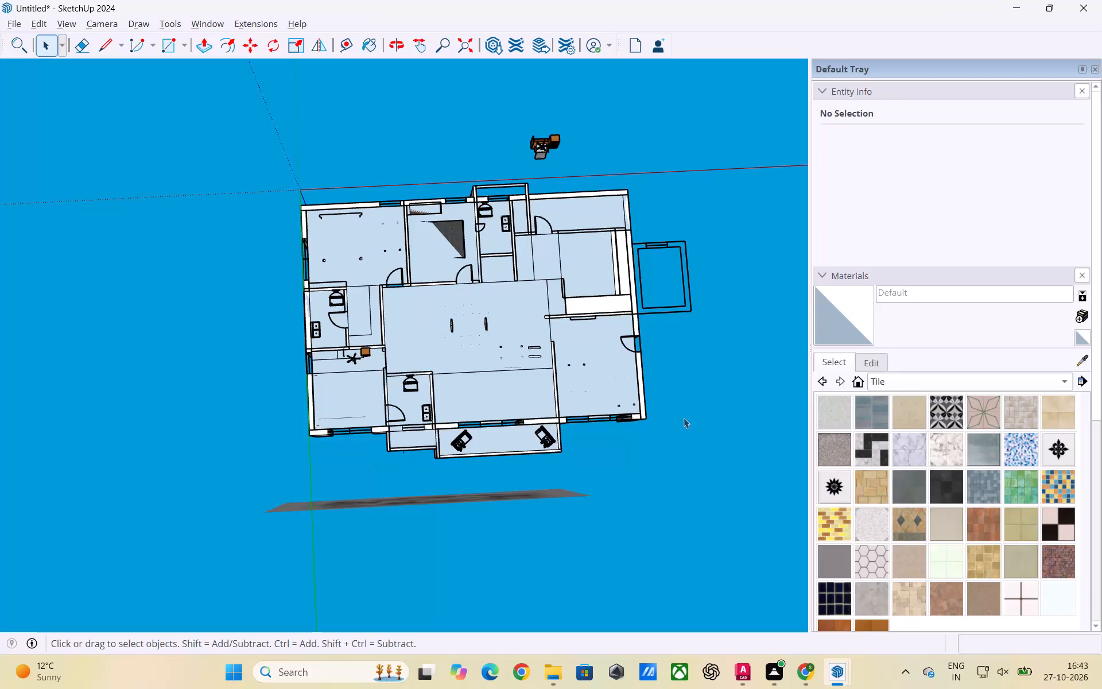
Open the floor group and Push/Pull the underside floor face of the corner room nearest the origin by 4".
scroll(685, 418, down, 4)
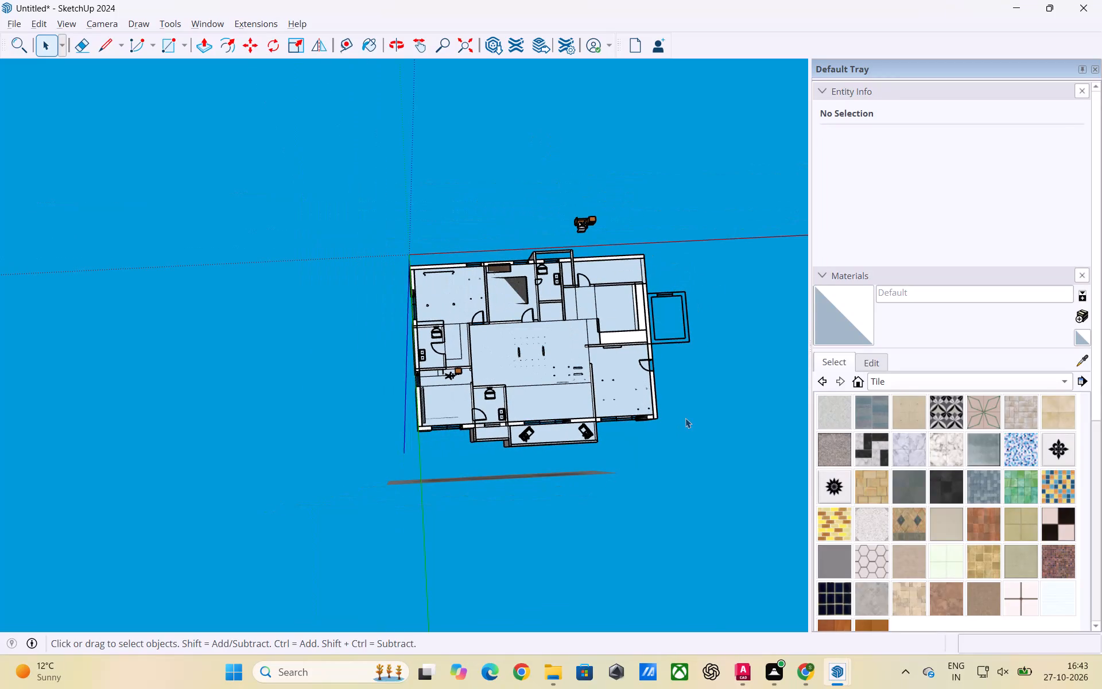
scroll(535, 420, down, 3)
scroll(592, 454, up, 3)
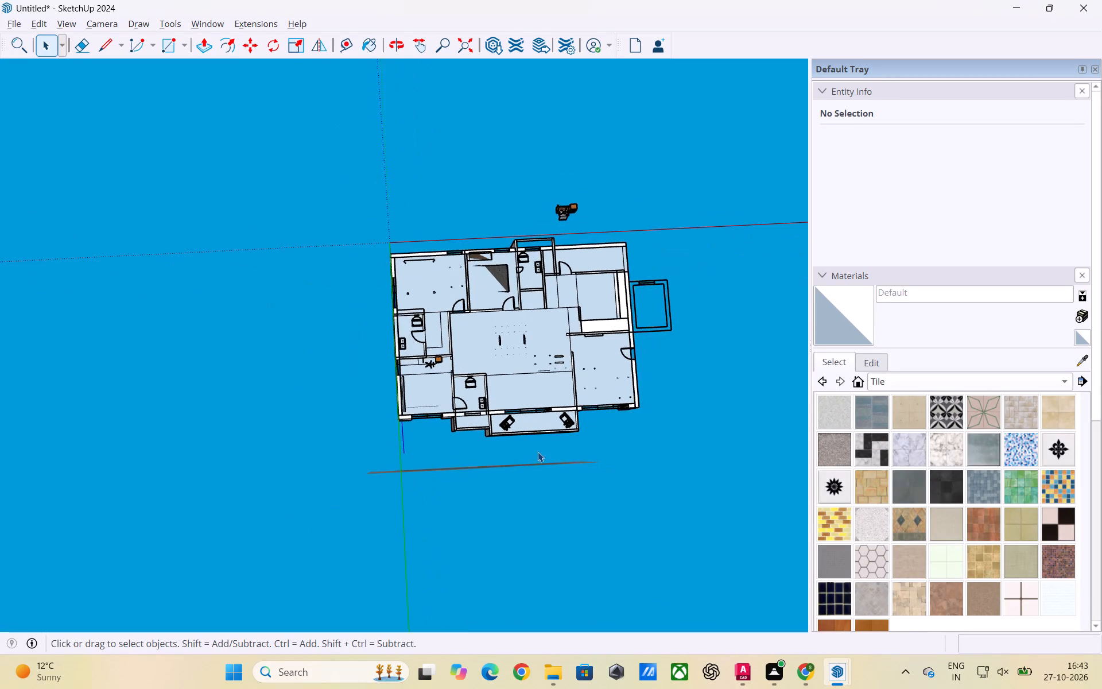
scroll(533, 448, up, 2)
scroll(478, 287, up, 3)
middle_drag(533, 285, 441, 303)
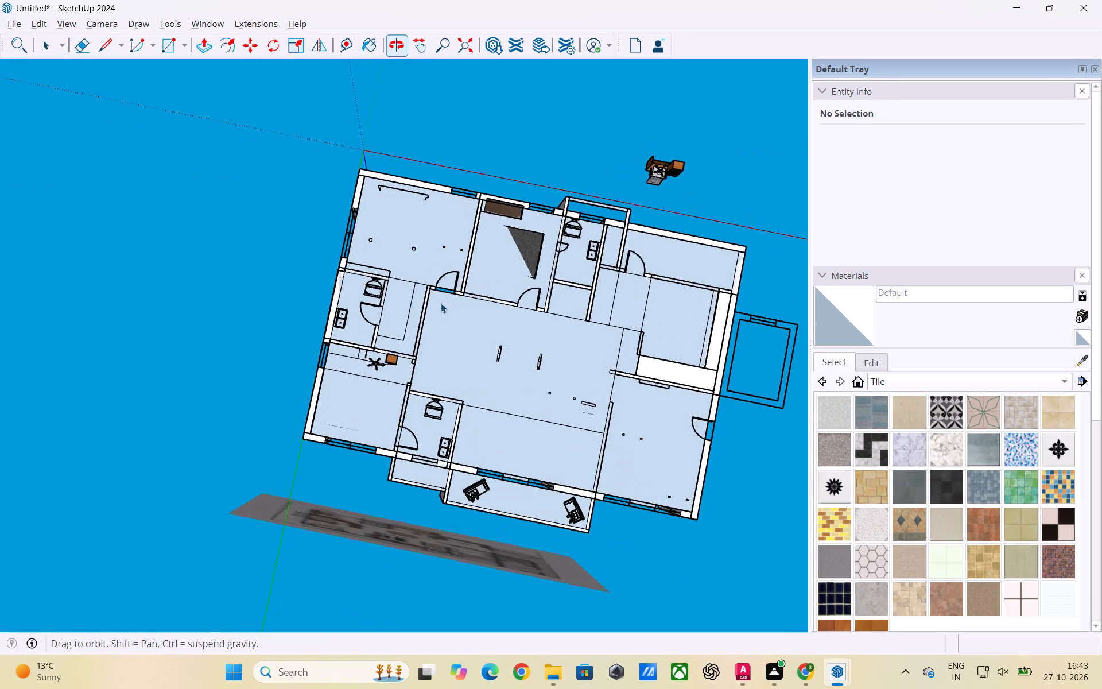
middle_drag(441, 303, 446, 304)
scroll(443, 361, up, 2)
middle_drag(442, 372, 479, 370)
middle_drag(399, 264, 418, 257)
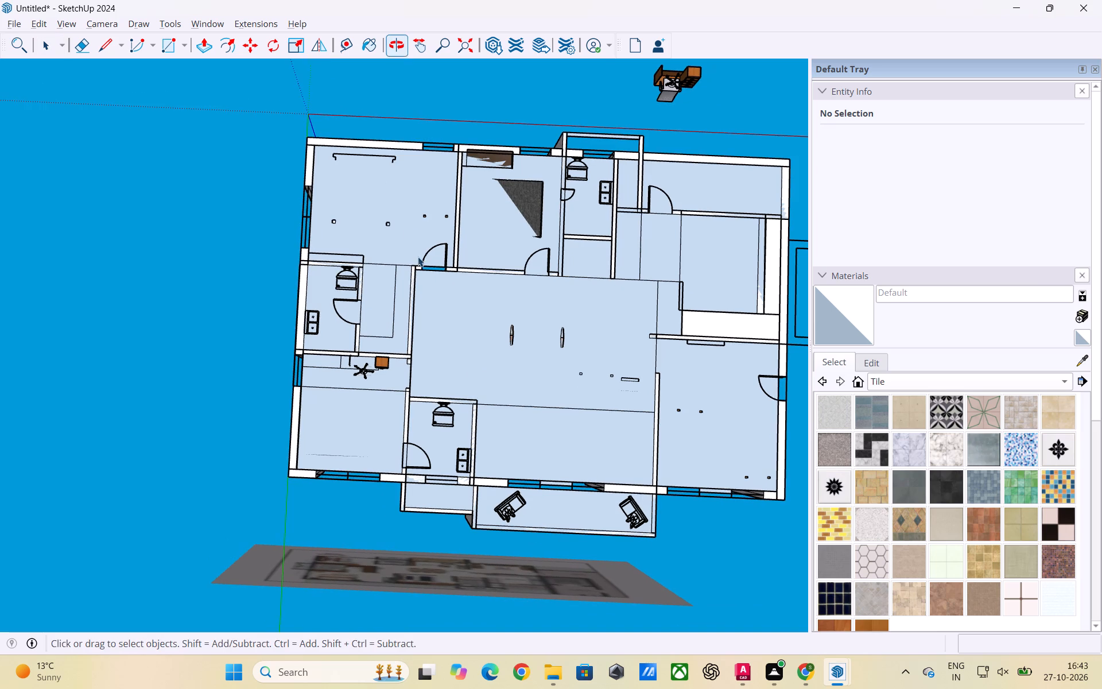
middle_drag(418, 257, 421, 264)
click(403, 198)
double_click(400, 247)
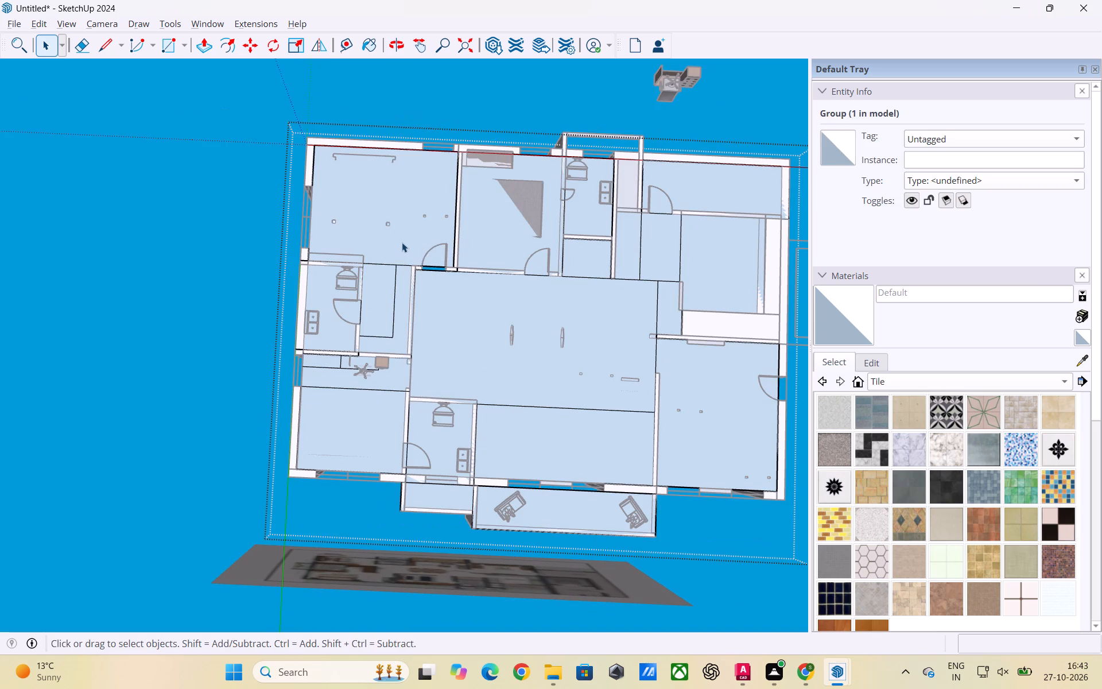
click(402, 239)
key(p)
click(403, 238)
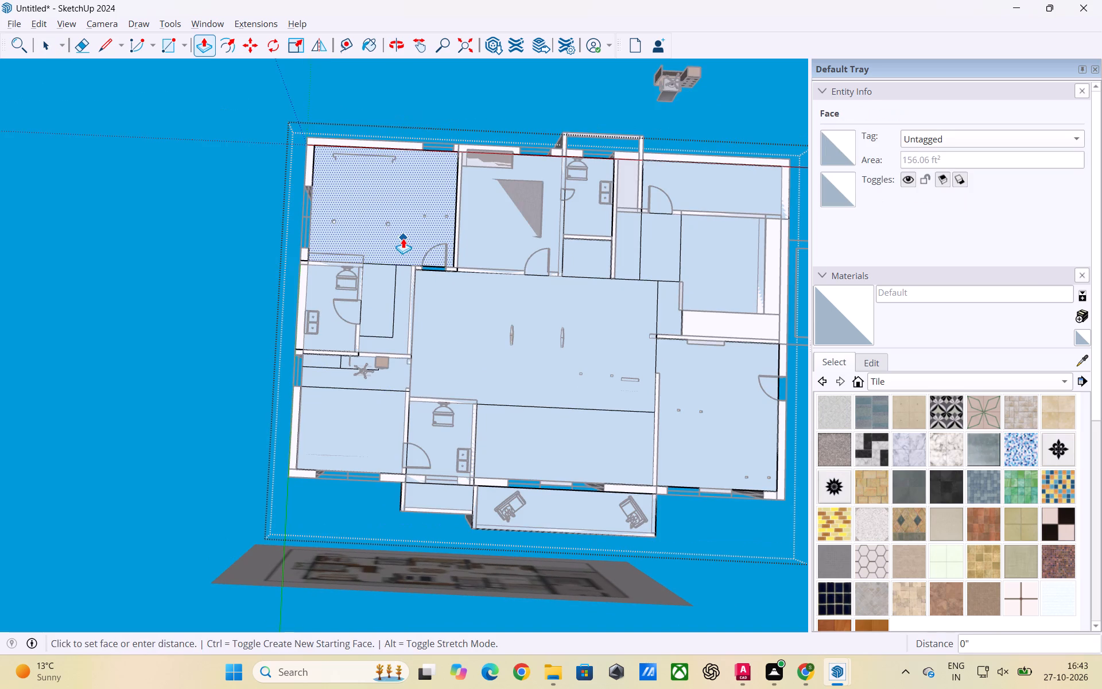
text(4")
key(Return)
key(space)
click(139, 227)
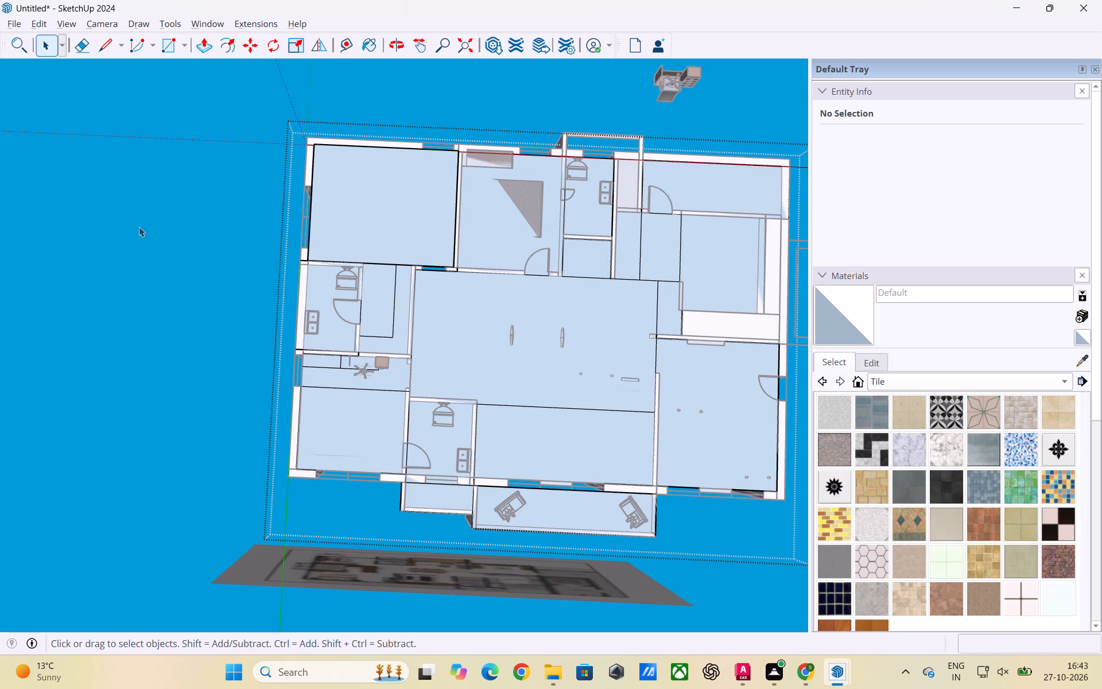
Push/Pull the floor face of the adjacent room along the red-axis wall to match the corner room's 4" floor, and exit the group.
click(497, 219)
click(495, 235)
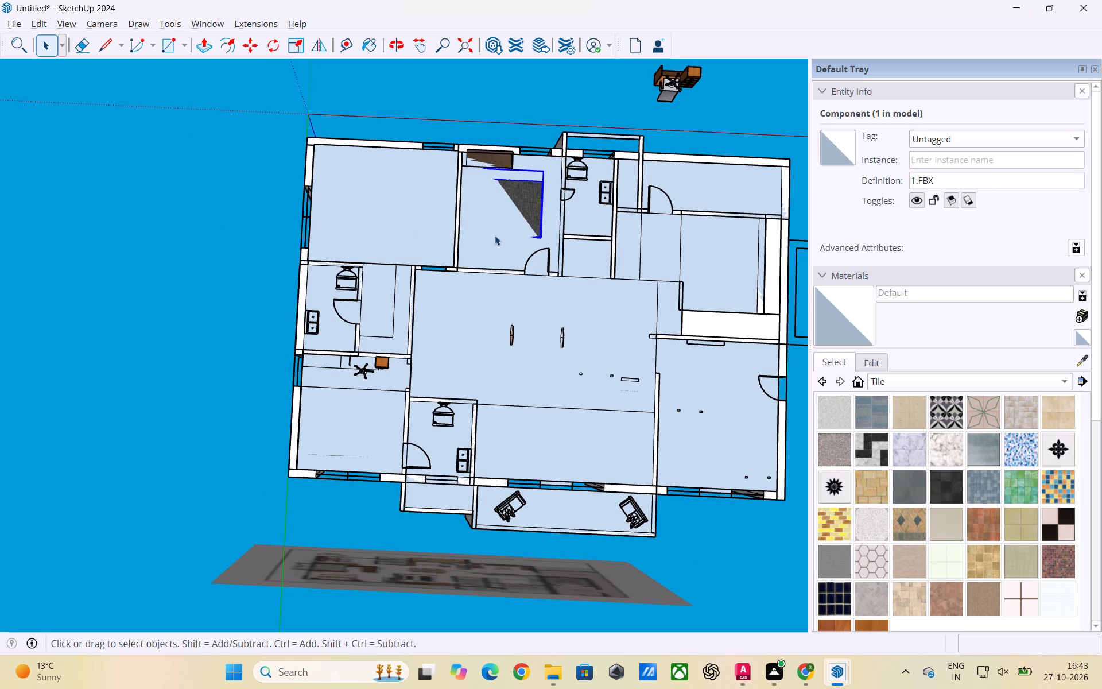
double_click(487, 247)
click(484, 242)
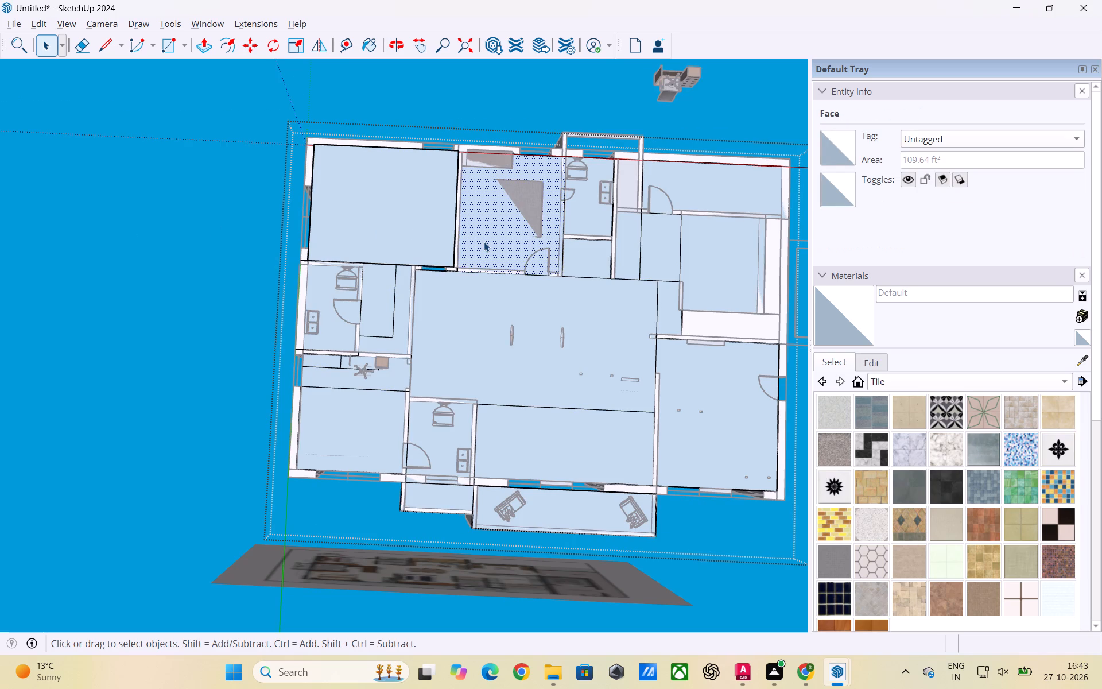
key(p)
click(484, 242)
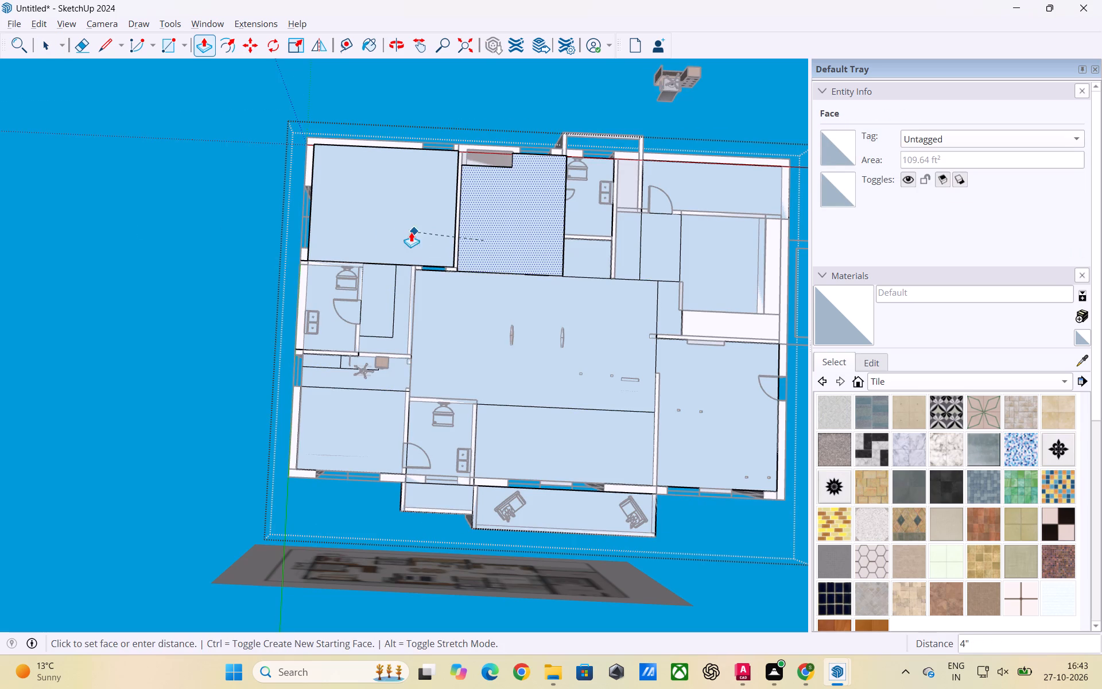
click(370, 230)
key(space)
click(179, 251)
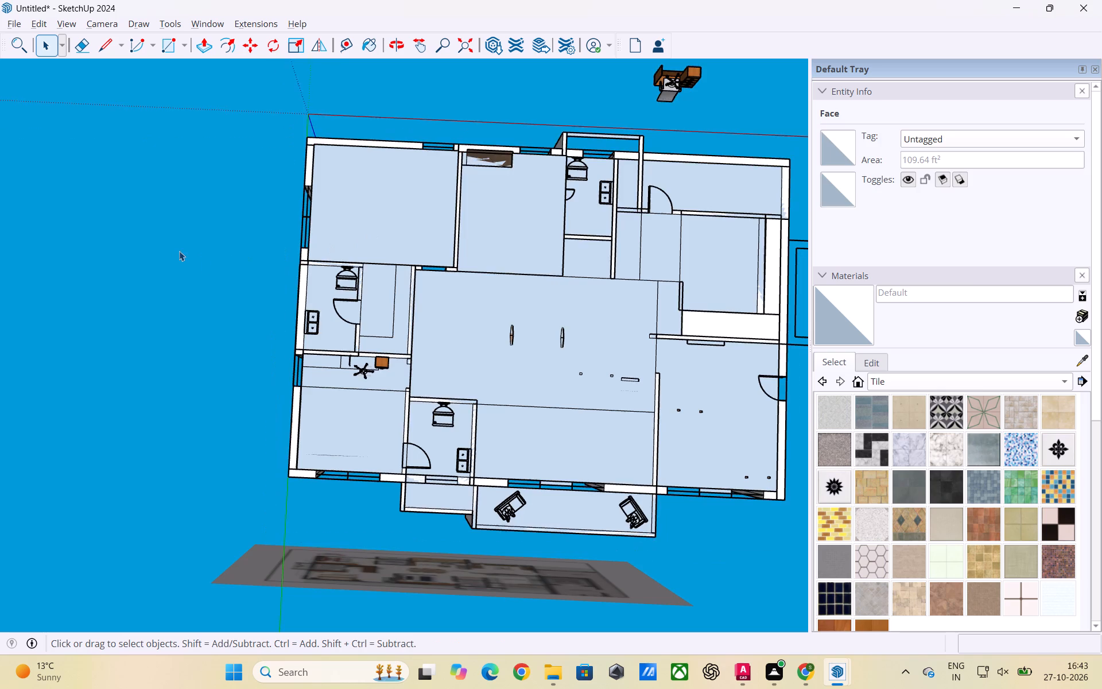
Examine the underside of the two thickened room floors and the area around the neighbouring bathroom.
scroll(315, 293, down, 2)
middle_drag(332, 300, 379, 304)
scroll(509, 367, down, 4)
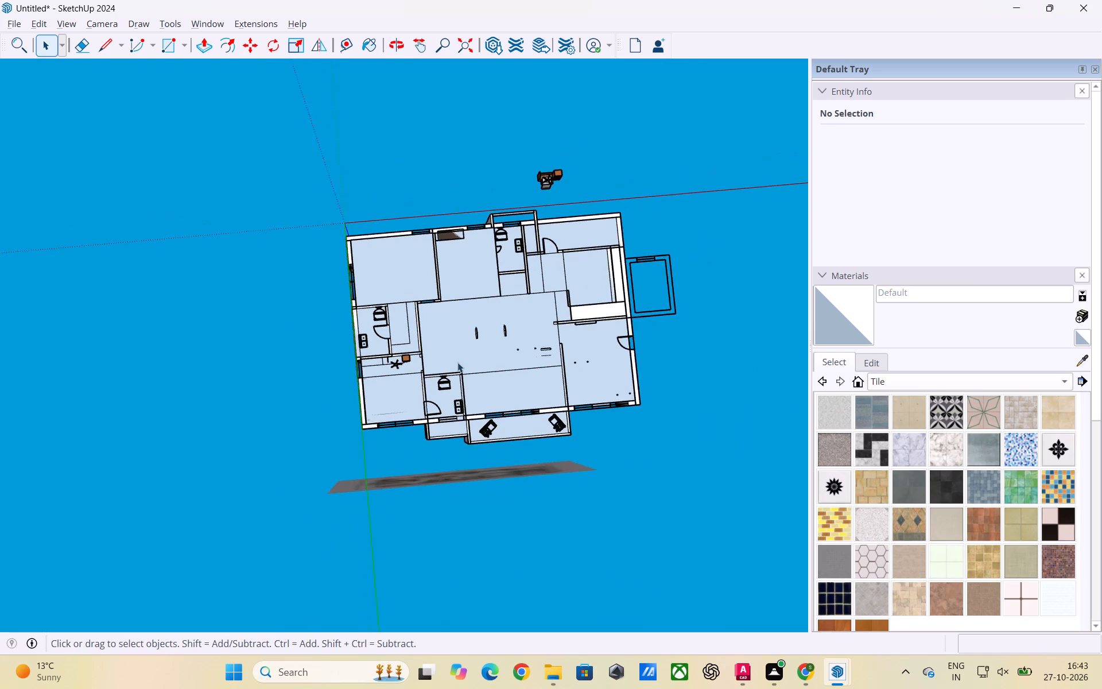
middle_drag(504, 347, 492, 377)
scroll(494, 247, up, 6)
middle_drag(450, 288, 437, 275)
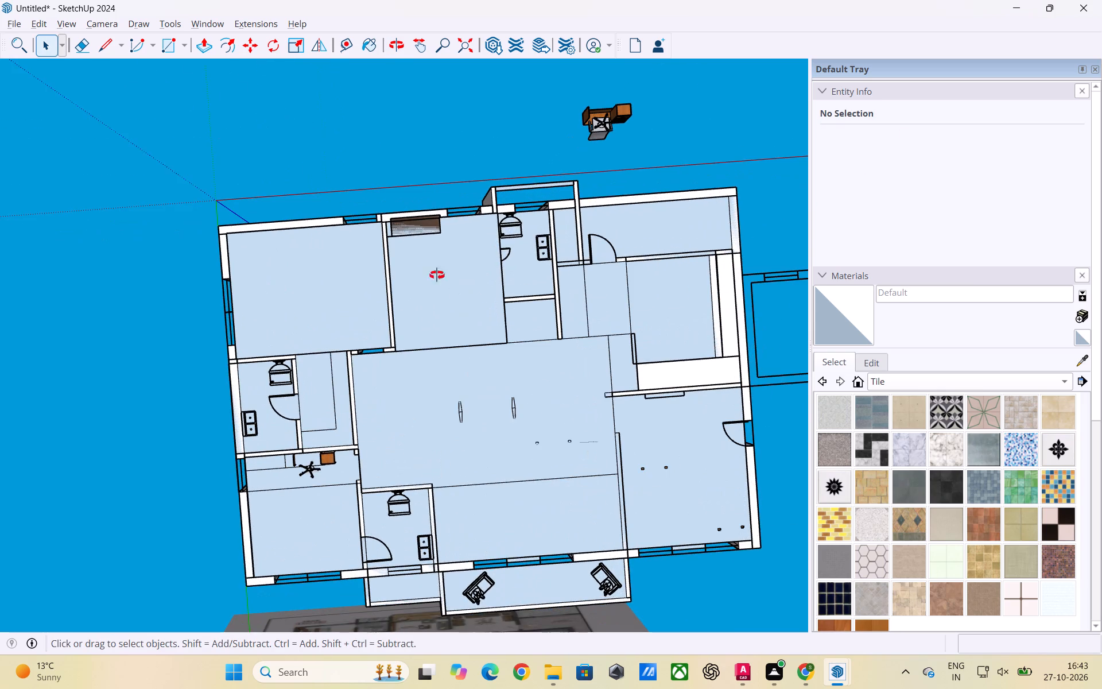
middle_drag(437, 275, 414, 254)
scroll(437, 231, up, 2)
middle_drag(472, 249, 444, 276)
scroll(430, 222, up, 4)
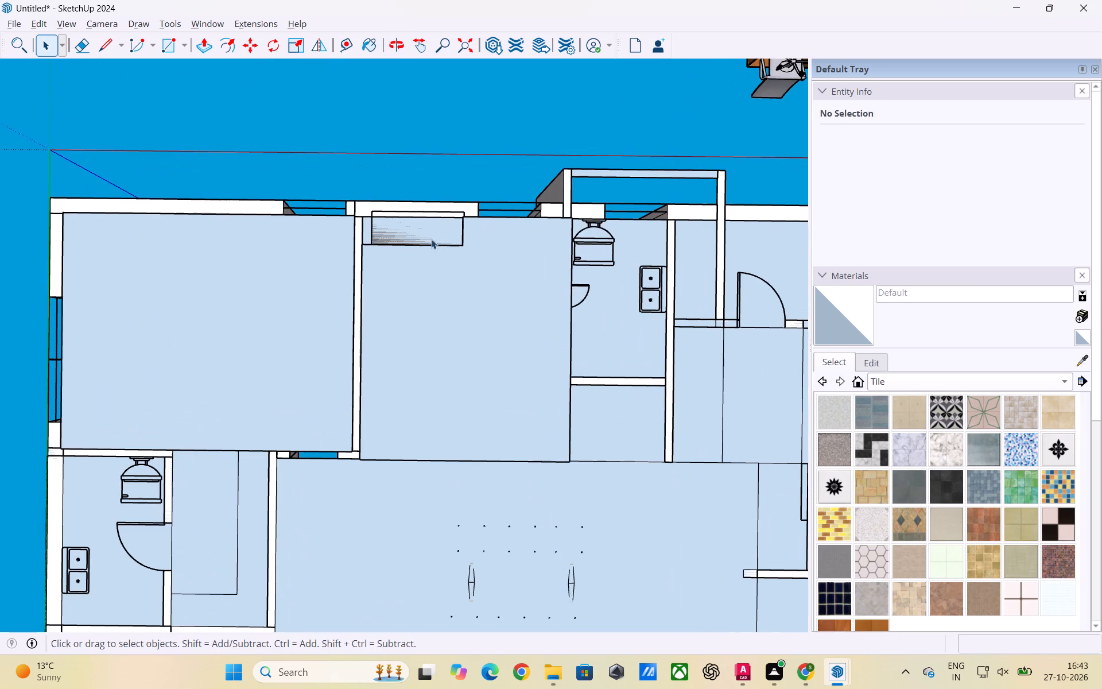
scroll(412, 231, down, 3)
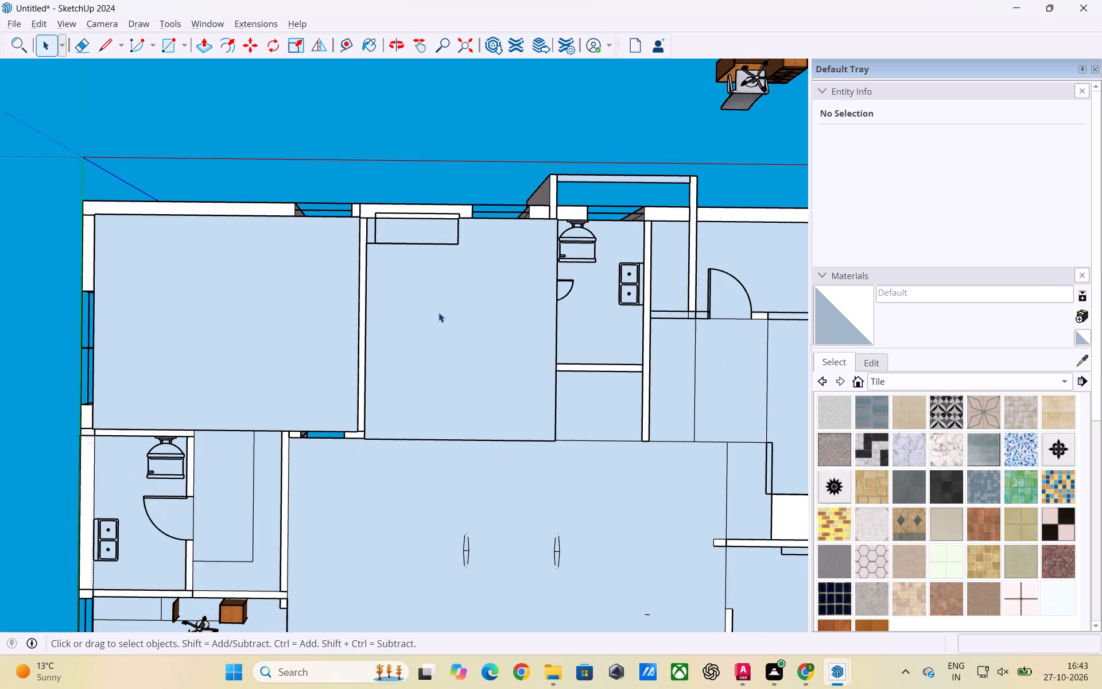
scroll(459, 299, up, 2)
scroll(474, 211, down, 7)
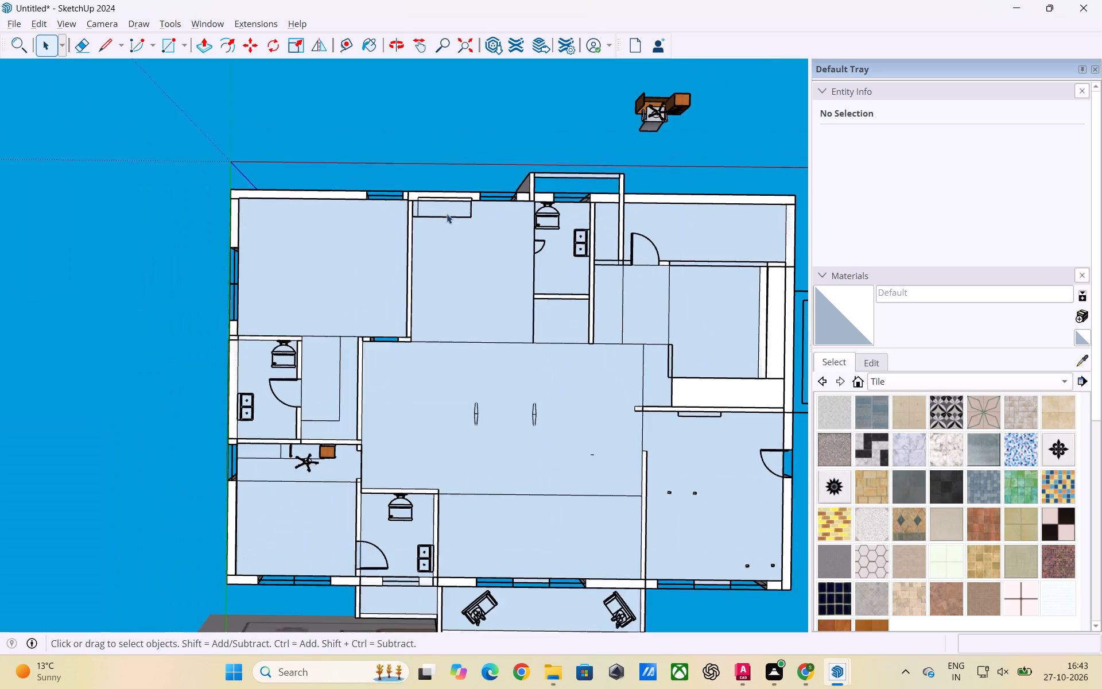
scroll(447, 214, down, 2)
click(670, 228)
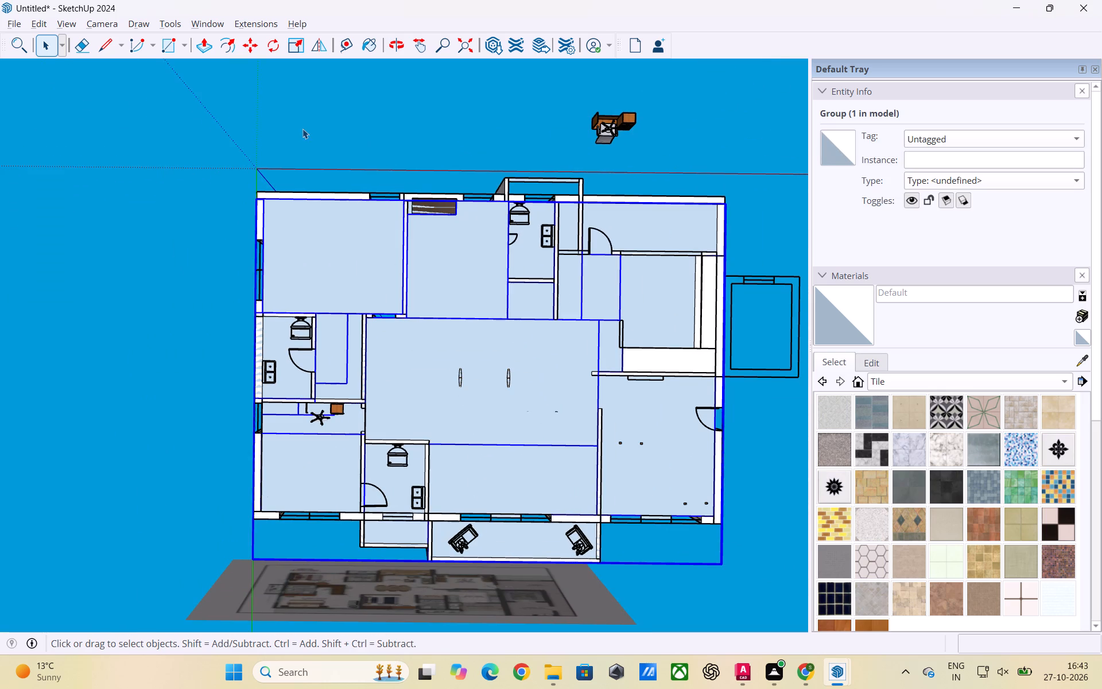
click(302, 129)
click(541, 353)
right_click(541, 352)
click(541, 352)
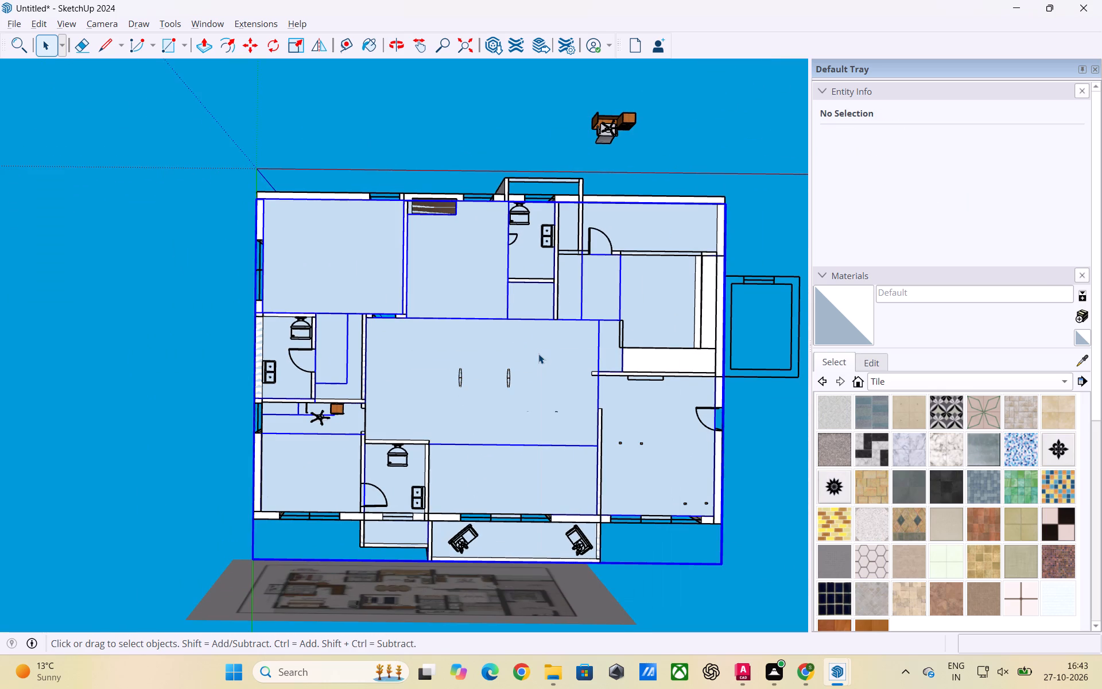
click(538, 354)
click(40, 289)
Open the floor group, Push/Pull the floor face of the corner room diagonally opposite the origin by 4", and exit the group.
scroll(332, 374, up, 2)
scroll(214, 308, down, 4)
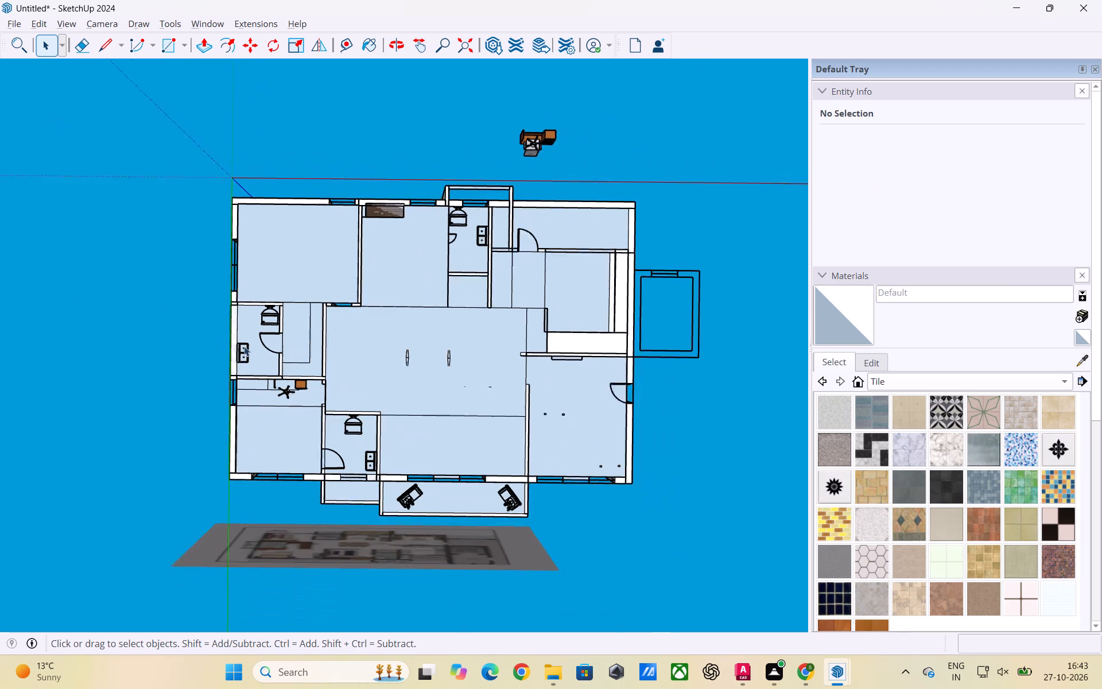
scroll(244, 346, down, 1)
click(548, 416)
double_click(548, 416)
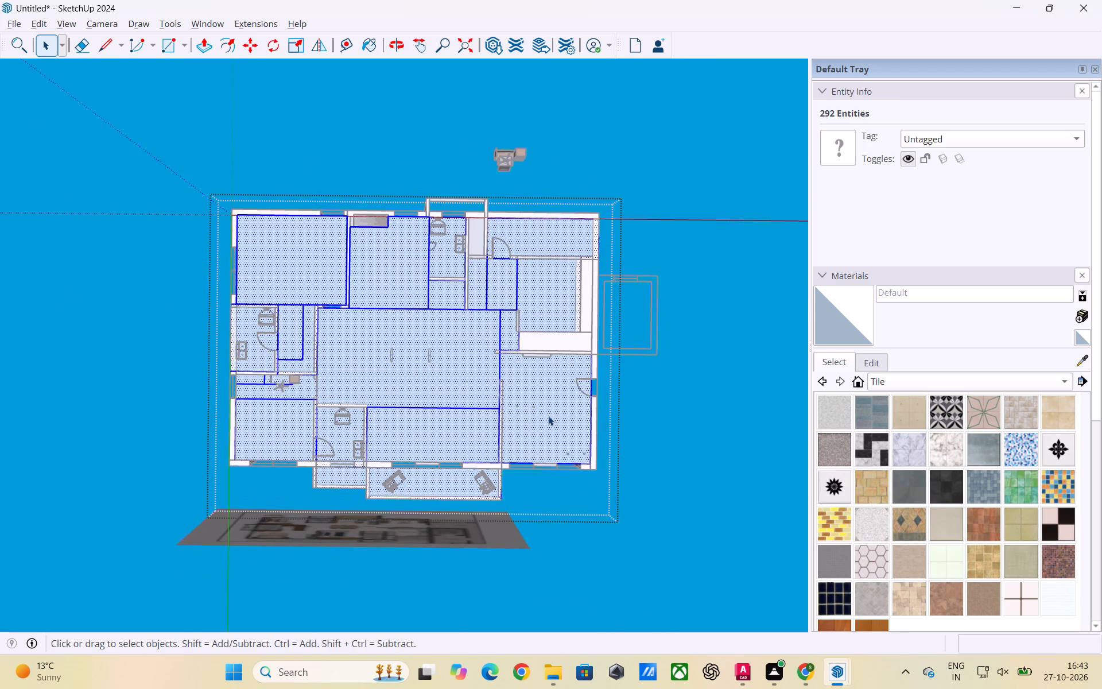
key(p)
click(548, 416)
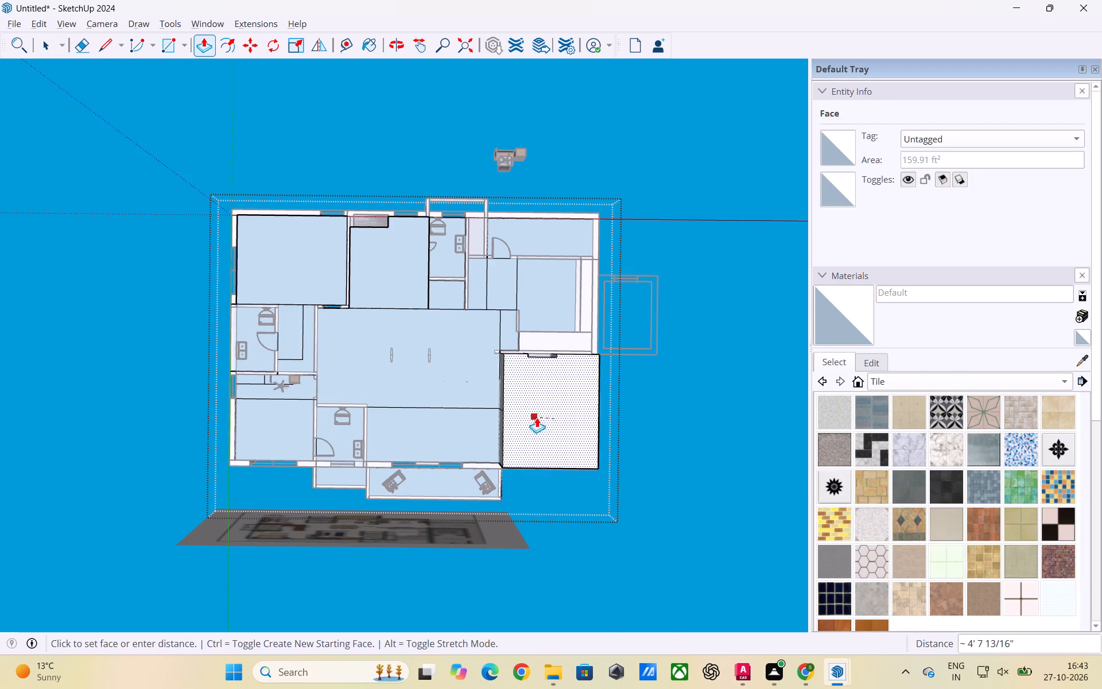
text(4")
key(Return)
key(space)
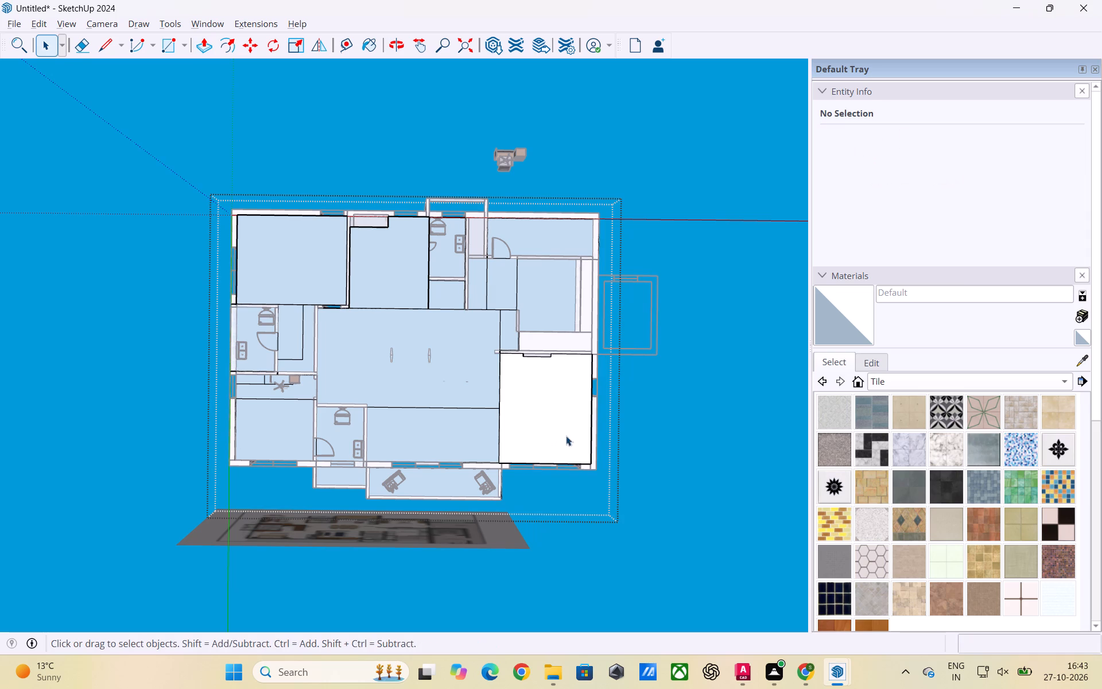
click(738, 467)
Push/Pull the floor face of the narrow corner room behind the kitchen, along the red-axis wall, by 4", and exit the group.
click(558, 301)
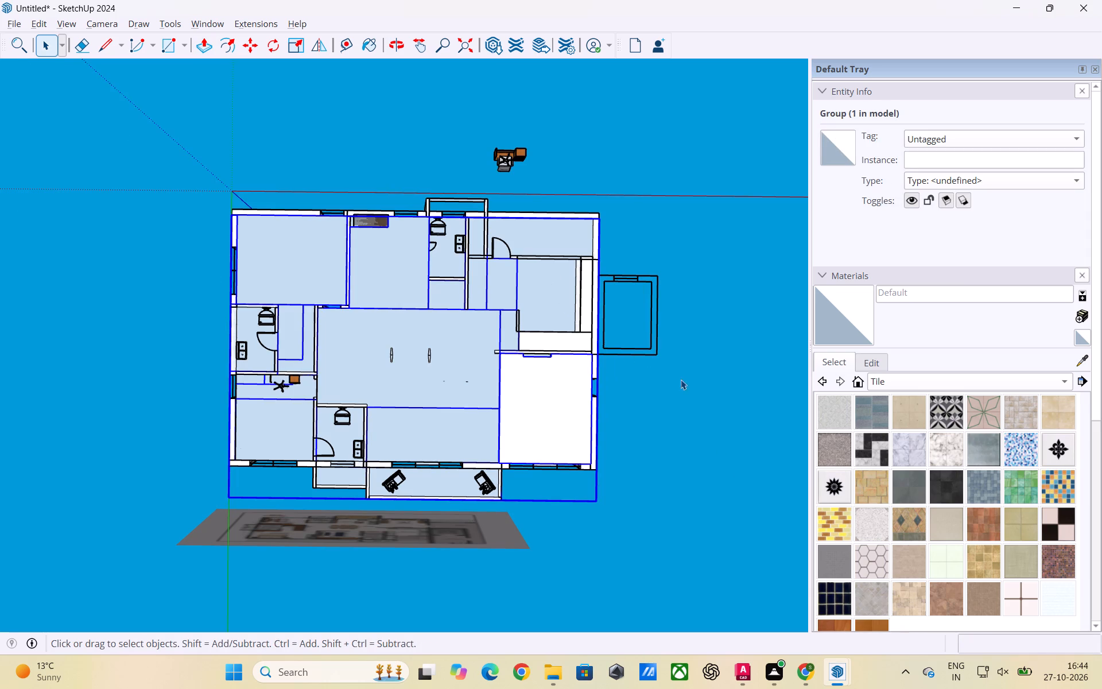
click(732, 465)
scroll(469, 197, up, 2)
triple_click(555, 246)
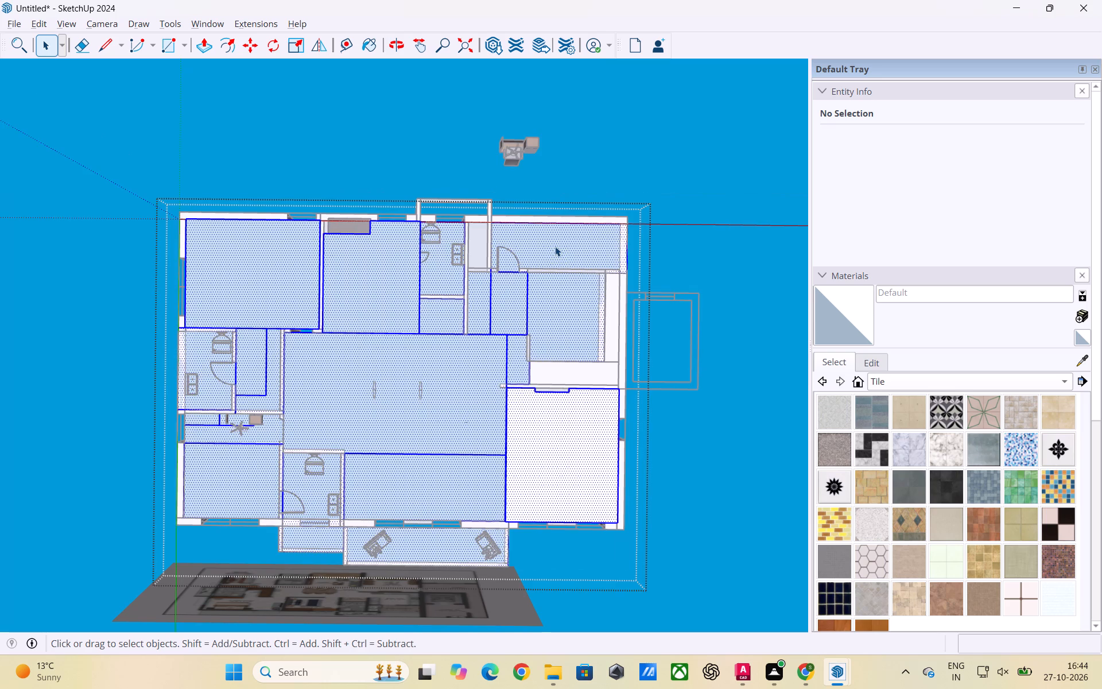
double_click(560, 253)
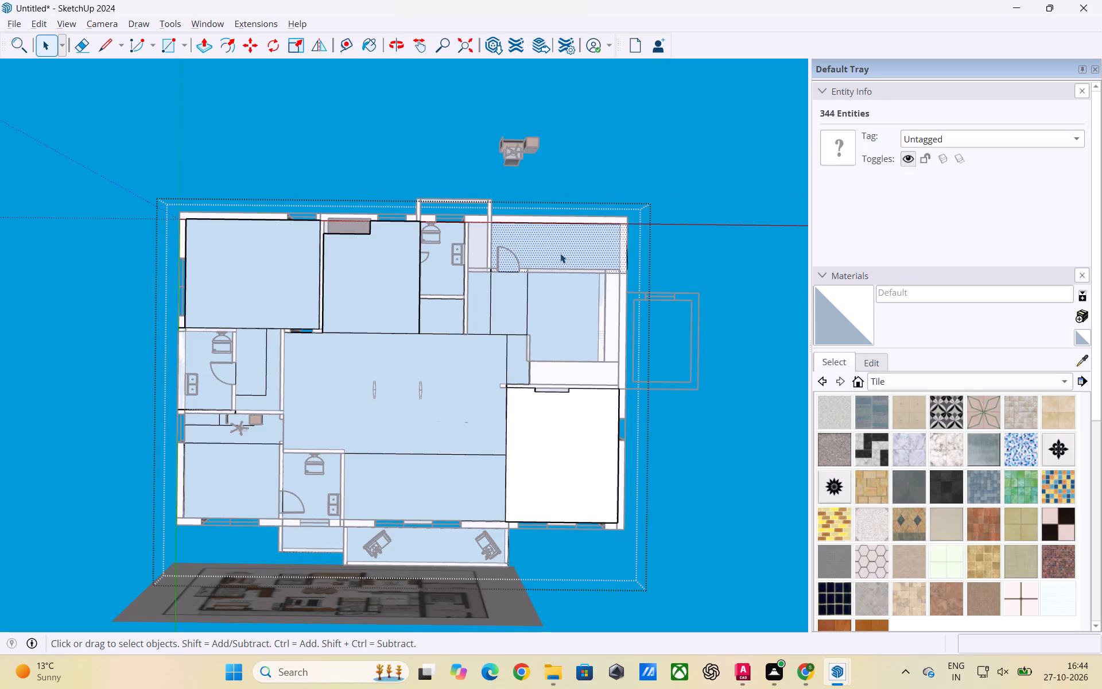
key(p)
click(560, 253)
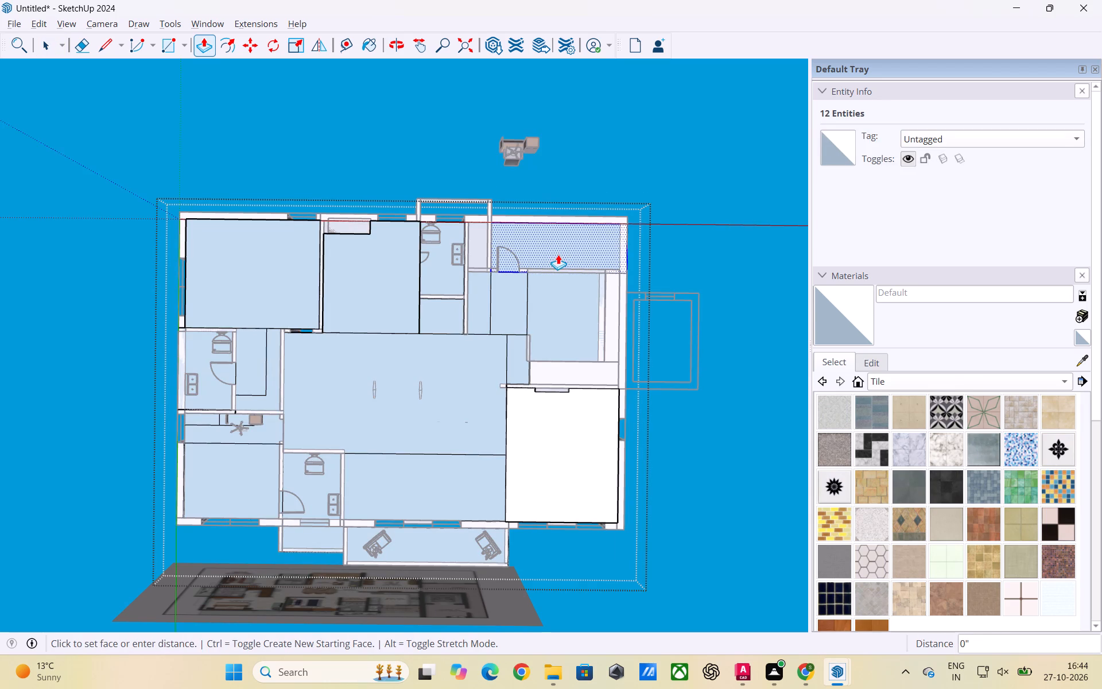
text(4")
key(Return)
key(space)
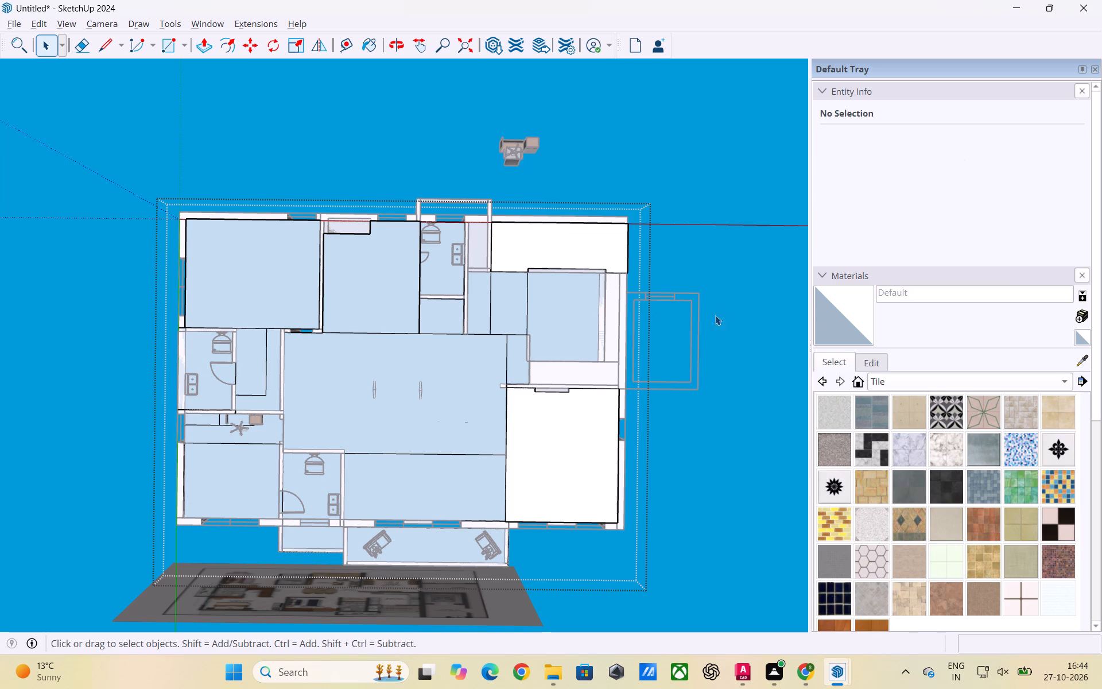
click(740, 295)
Open the floor group, Push/Pull the large central floor face by 4", and exit the group.
scroll(713, 284, down, 2)
scroll(585, 315, up, 2)
scroll(712, 295, down, 2)
click(517, 359)
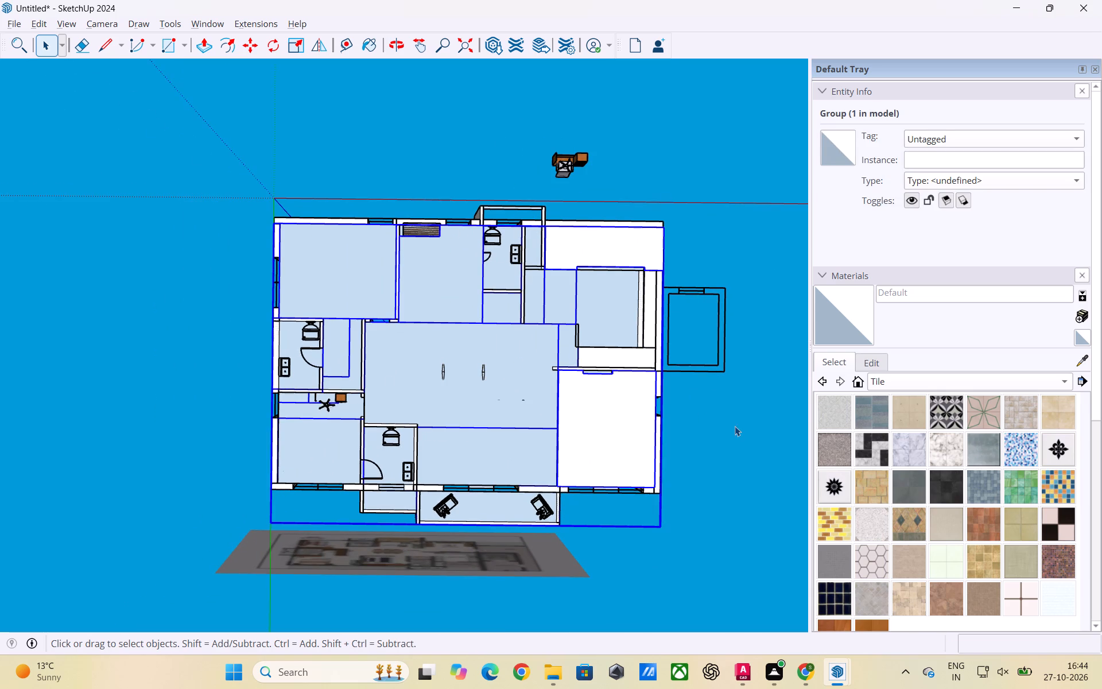
click(735, 426)
scroll(496, 407, up, 9)
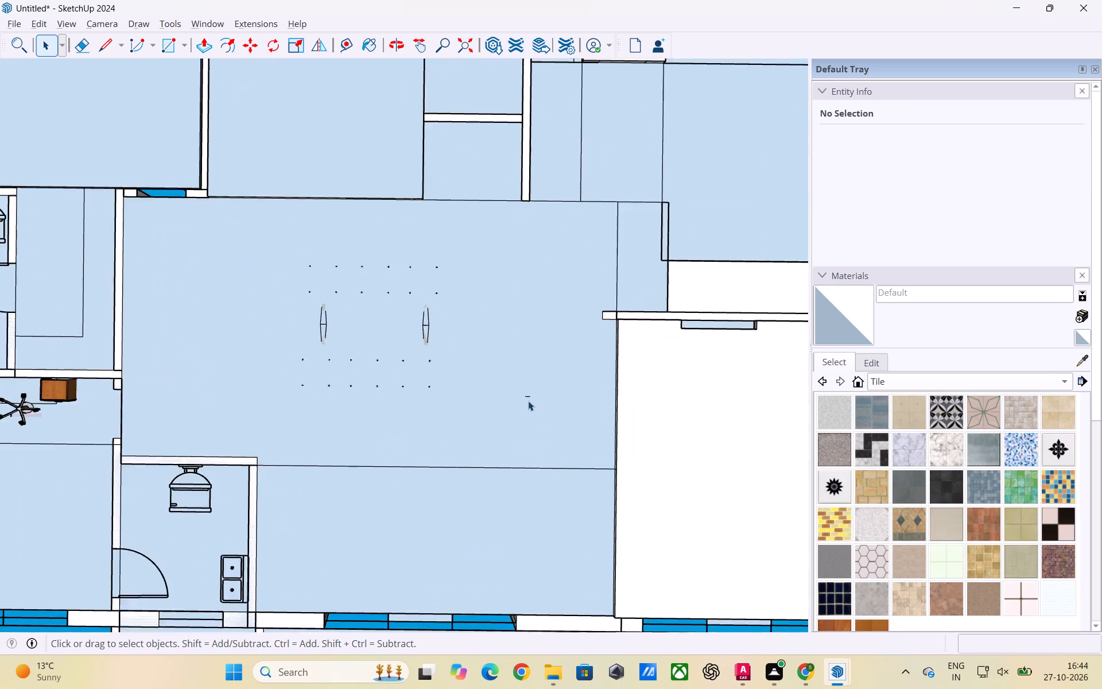
scroll(528, 401, up, 2)
triple_click(479, 396)
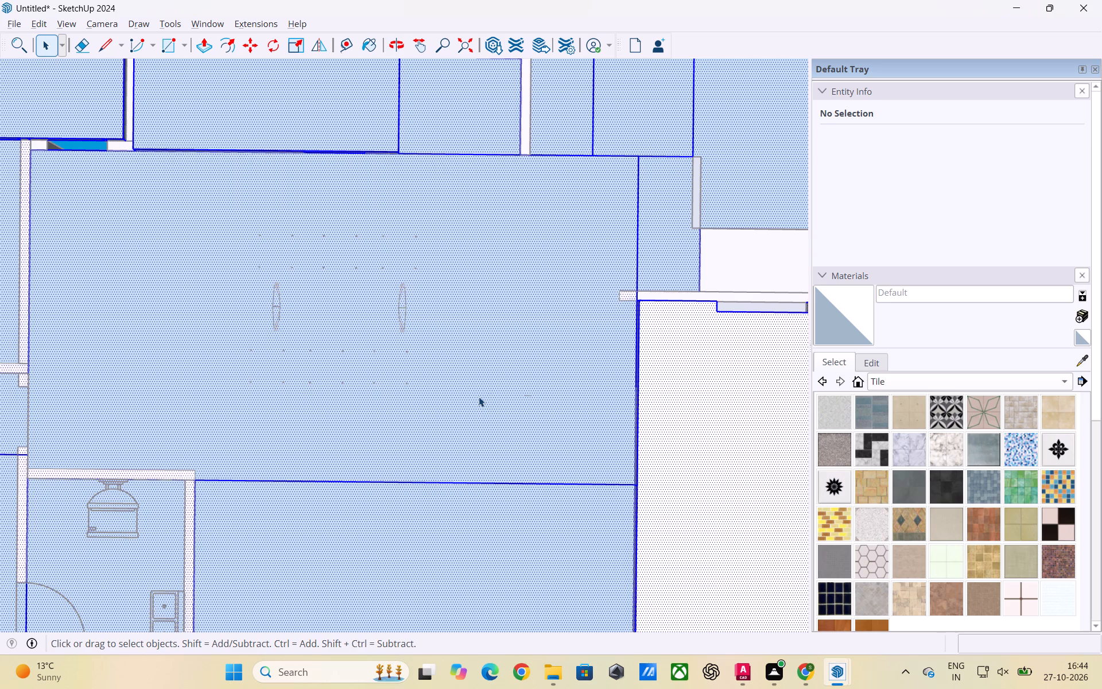
scroll(482, 390, down, 10)
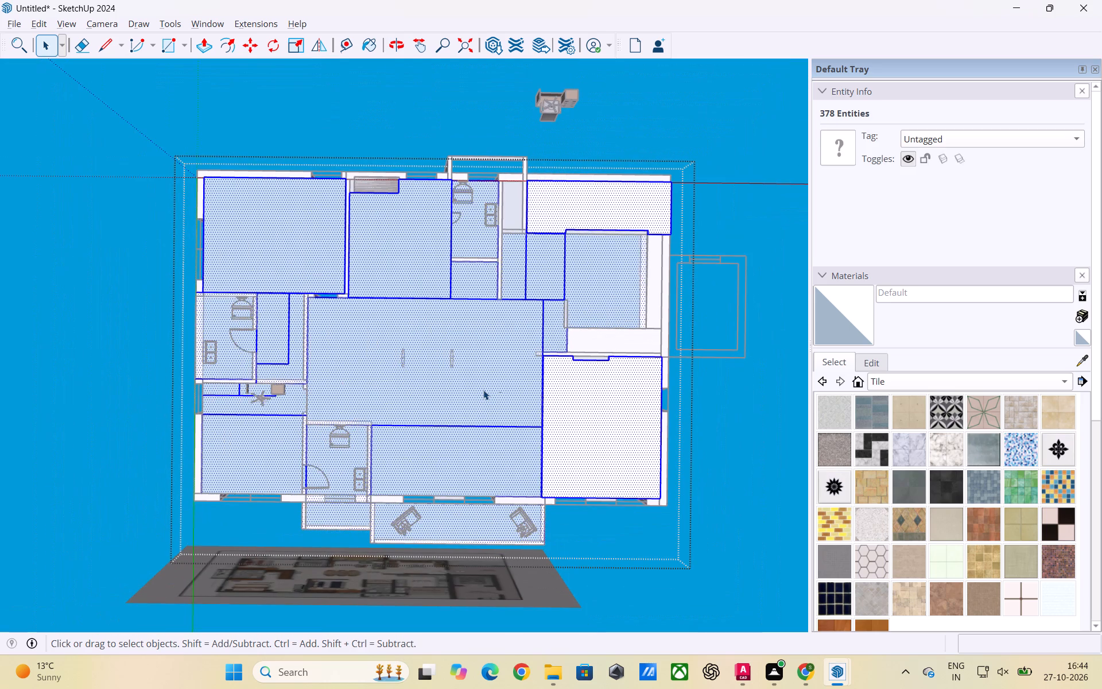
key(p)
click(484, 390)
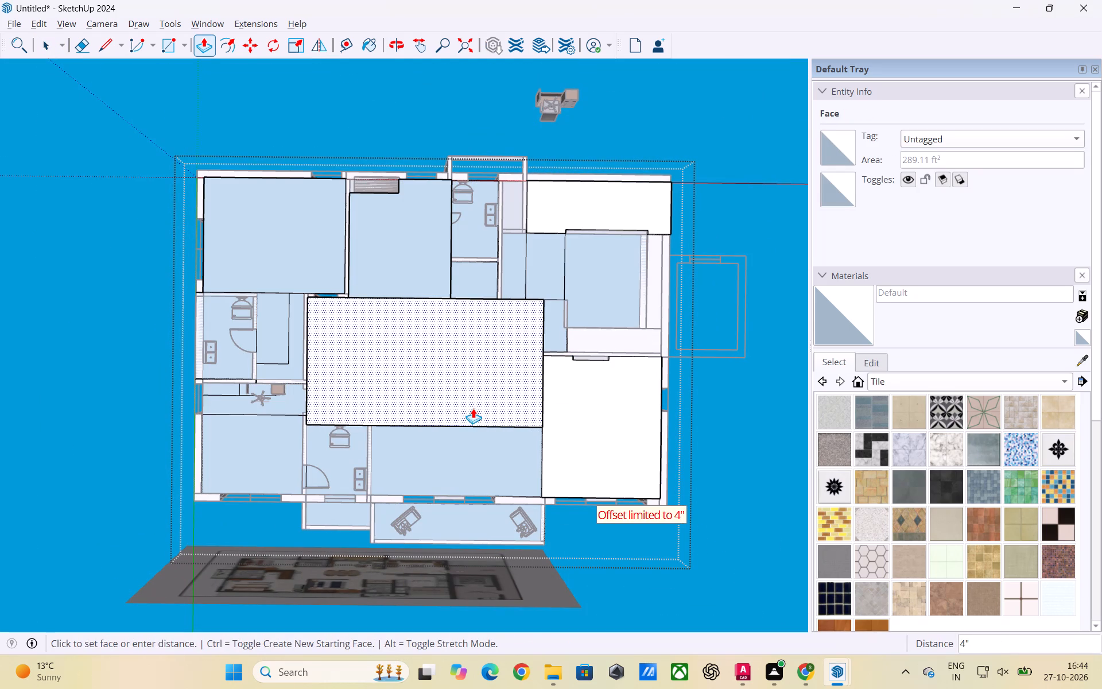
text(4")
key(Return)
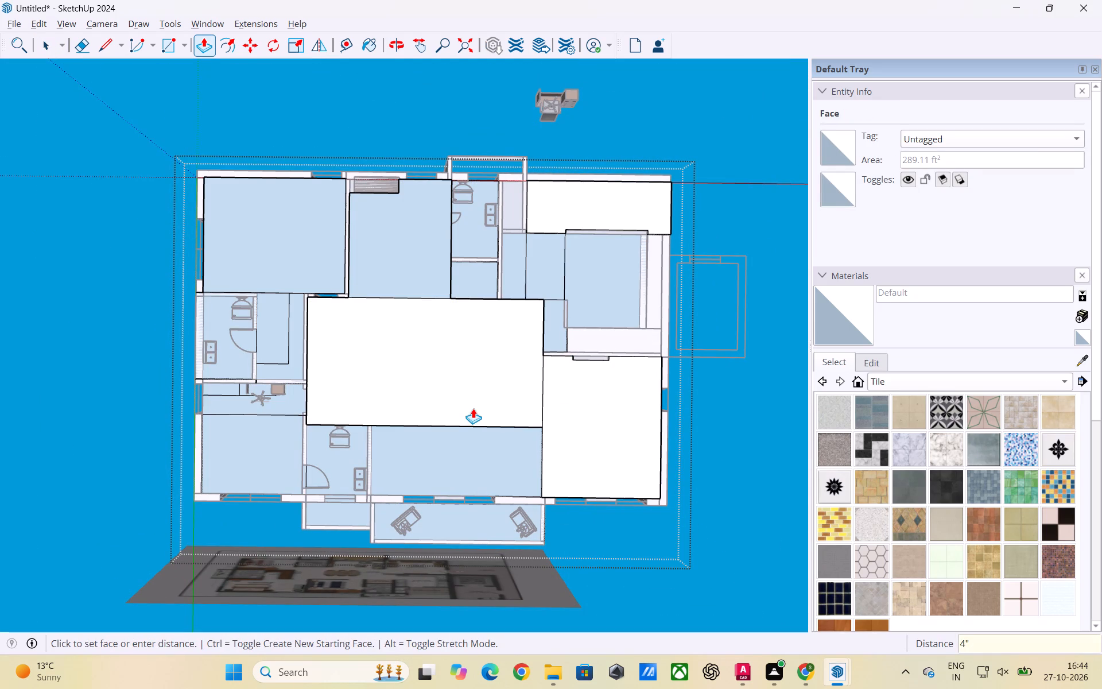
key(space)
click(730, 430)
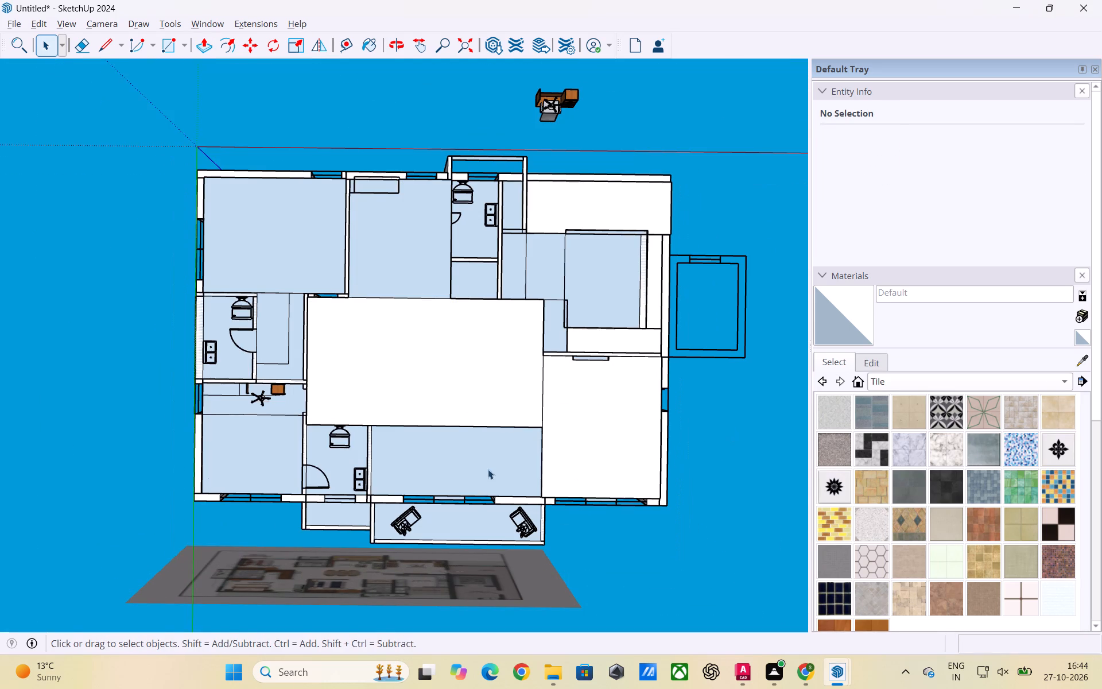
Open the floor group, Push/Pull the floor face between the central floor and the armchair balcony by 4", and exit the group.
click(481, 469)
triple_click(482, 466)
click(482, 465)
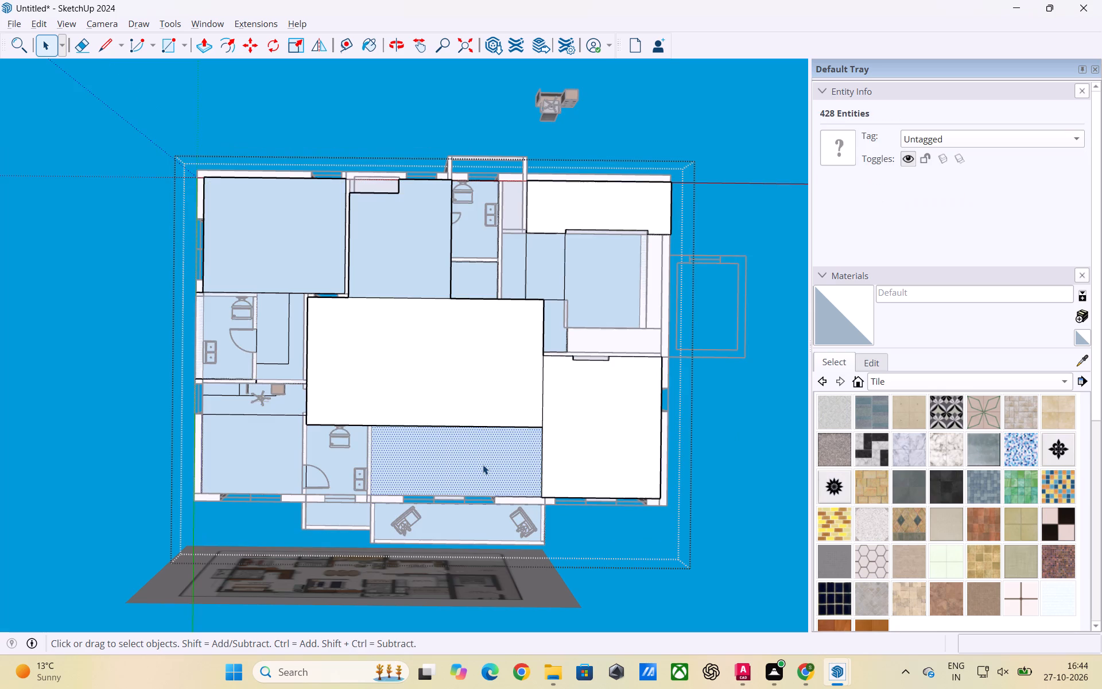
key(p)
click(483, 465)
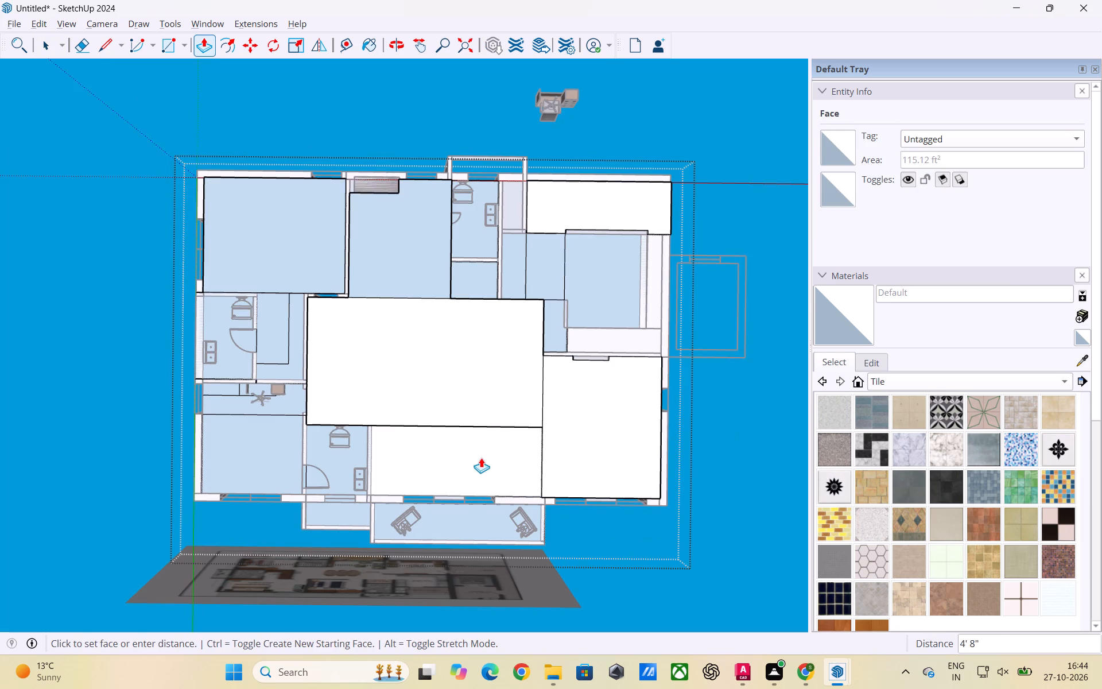
click(611, 448)
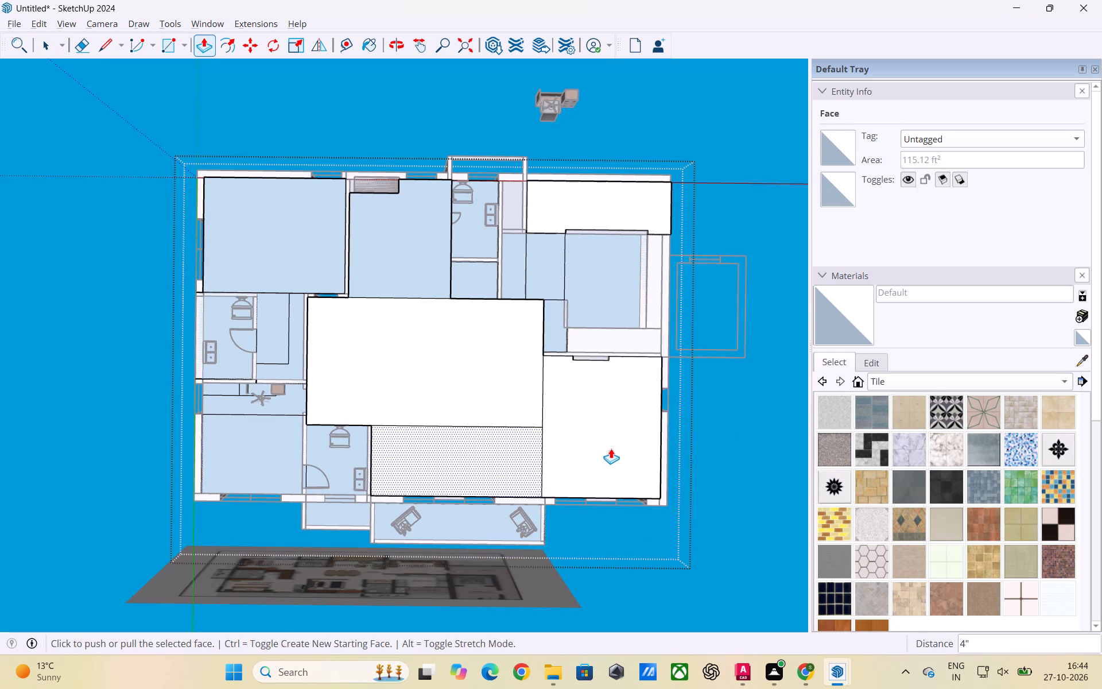
key(space)
click(753, 454)
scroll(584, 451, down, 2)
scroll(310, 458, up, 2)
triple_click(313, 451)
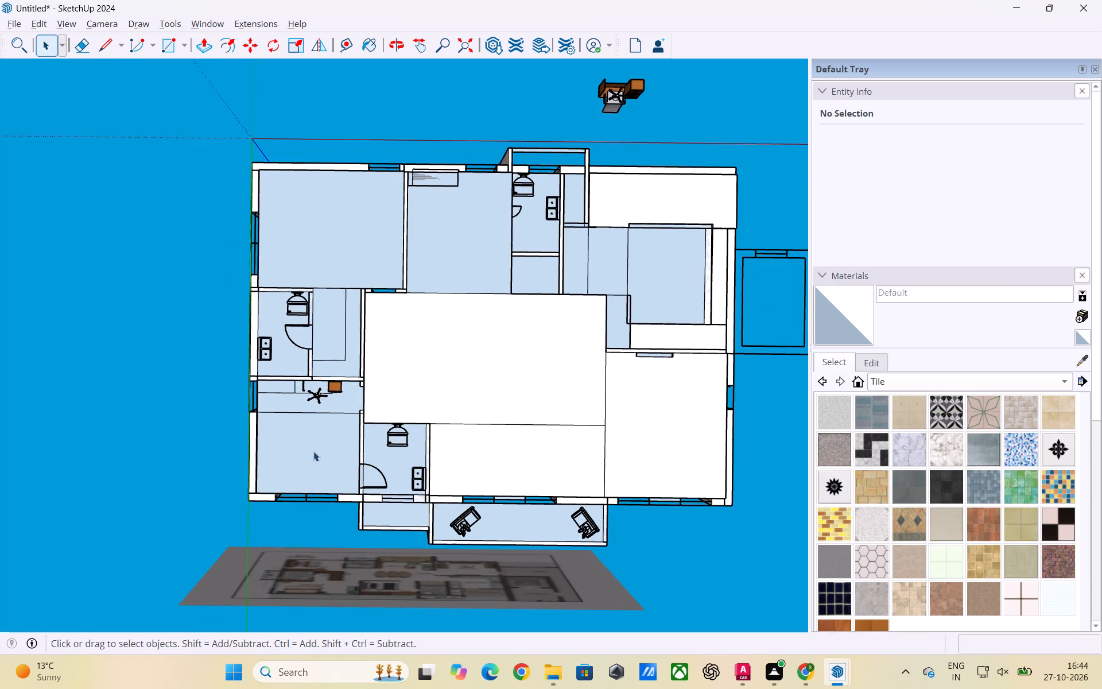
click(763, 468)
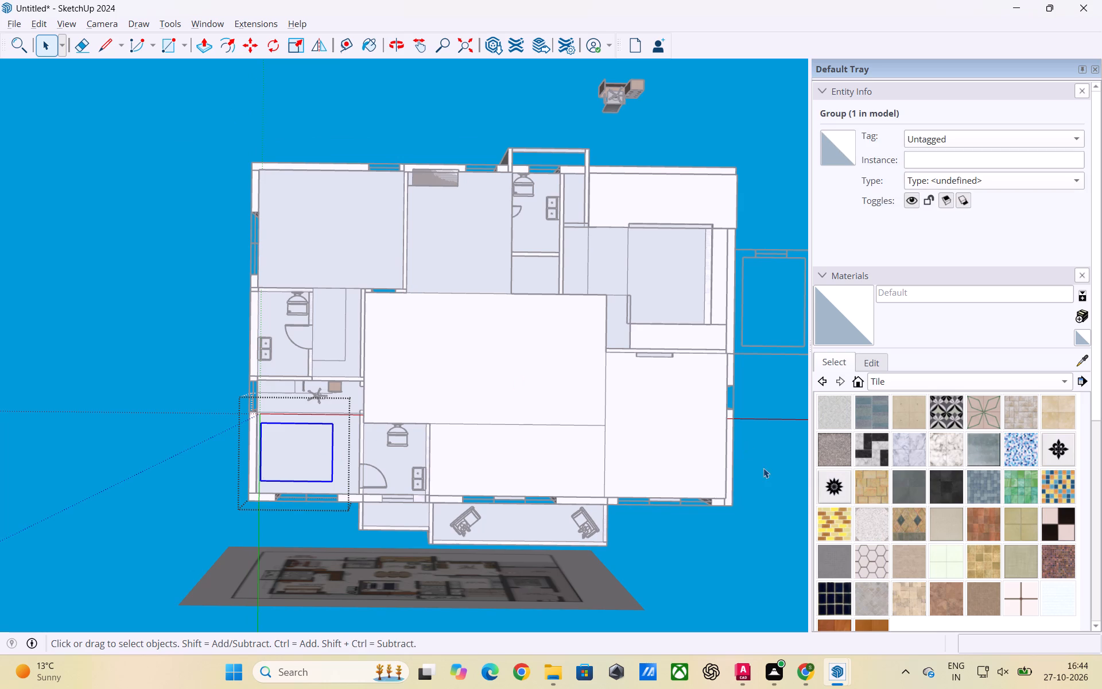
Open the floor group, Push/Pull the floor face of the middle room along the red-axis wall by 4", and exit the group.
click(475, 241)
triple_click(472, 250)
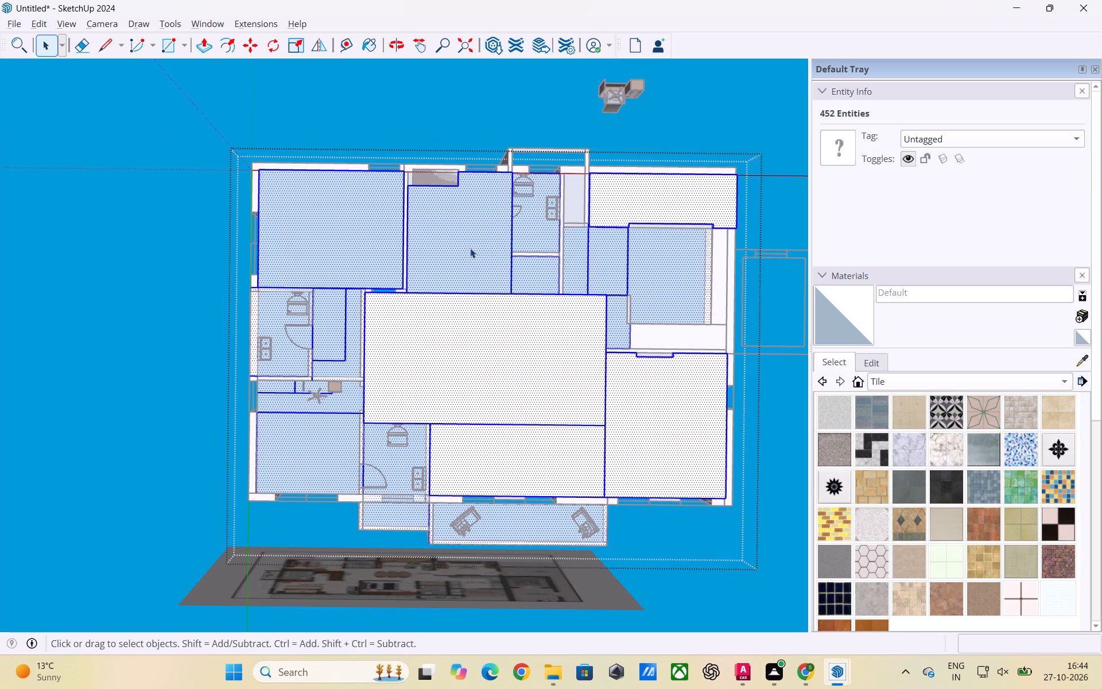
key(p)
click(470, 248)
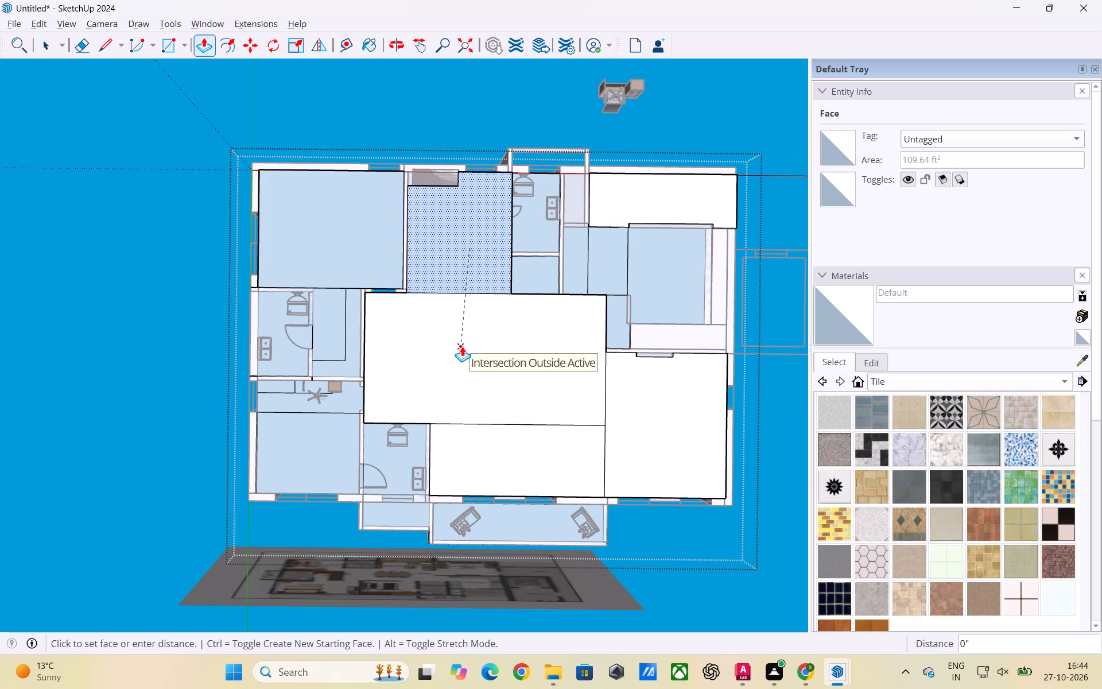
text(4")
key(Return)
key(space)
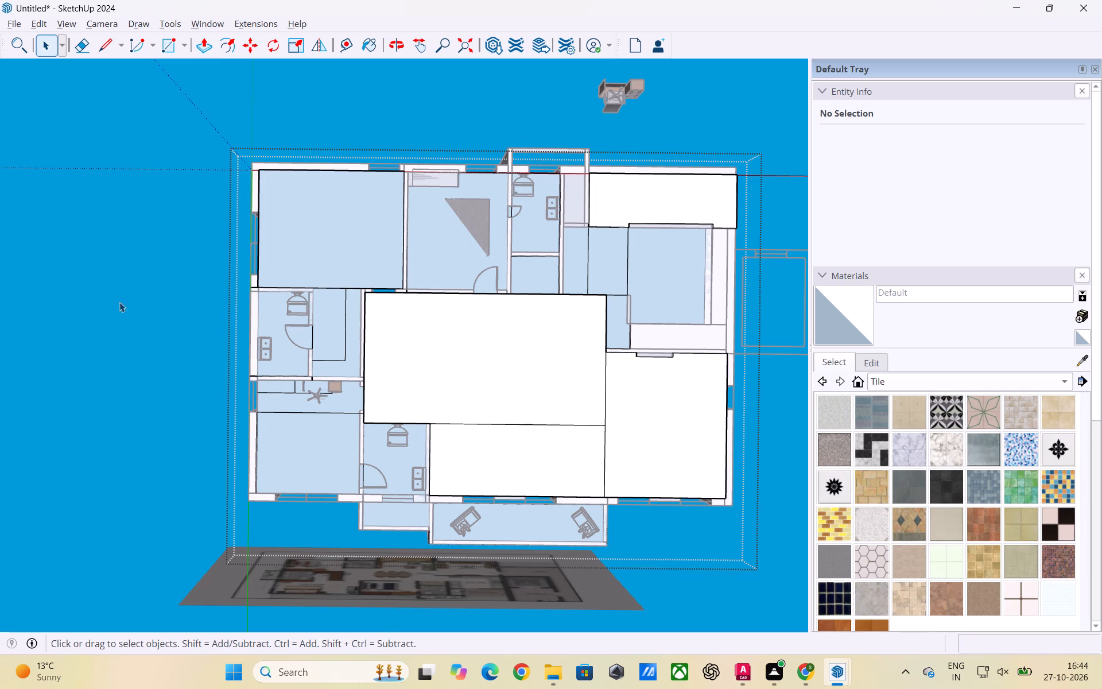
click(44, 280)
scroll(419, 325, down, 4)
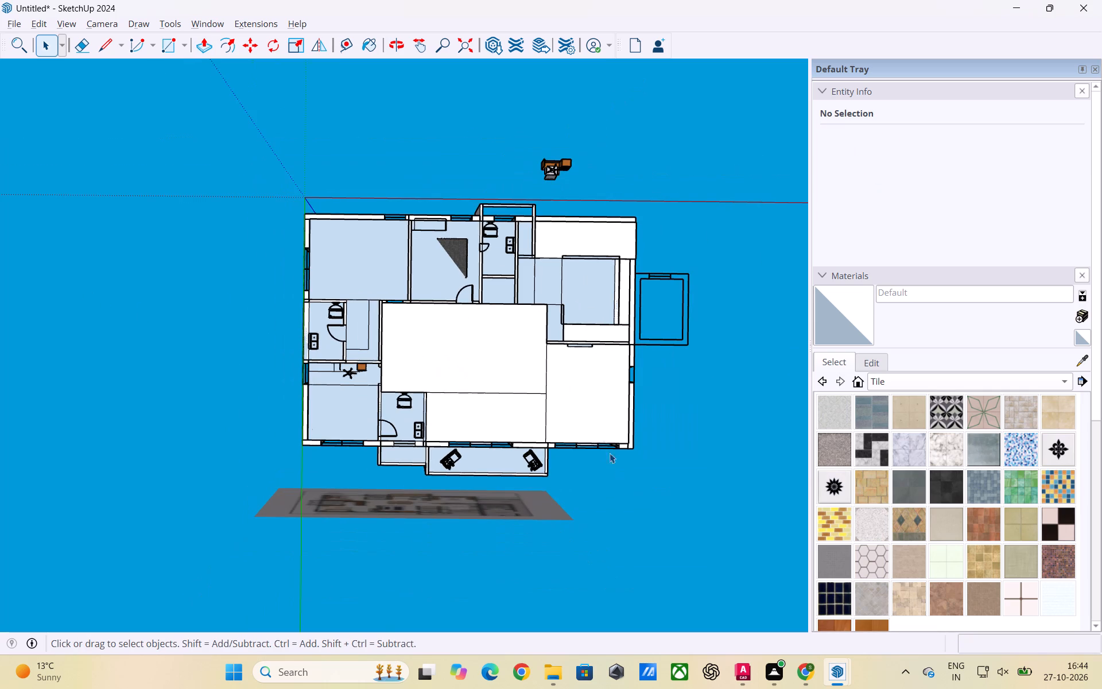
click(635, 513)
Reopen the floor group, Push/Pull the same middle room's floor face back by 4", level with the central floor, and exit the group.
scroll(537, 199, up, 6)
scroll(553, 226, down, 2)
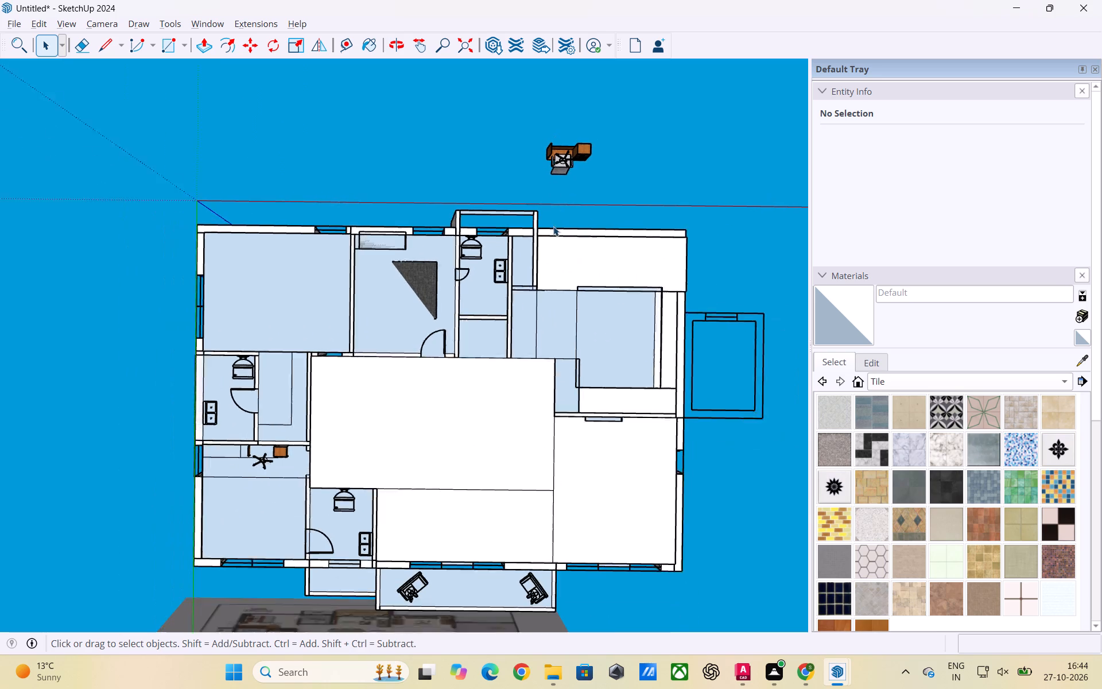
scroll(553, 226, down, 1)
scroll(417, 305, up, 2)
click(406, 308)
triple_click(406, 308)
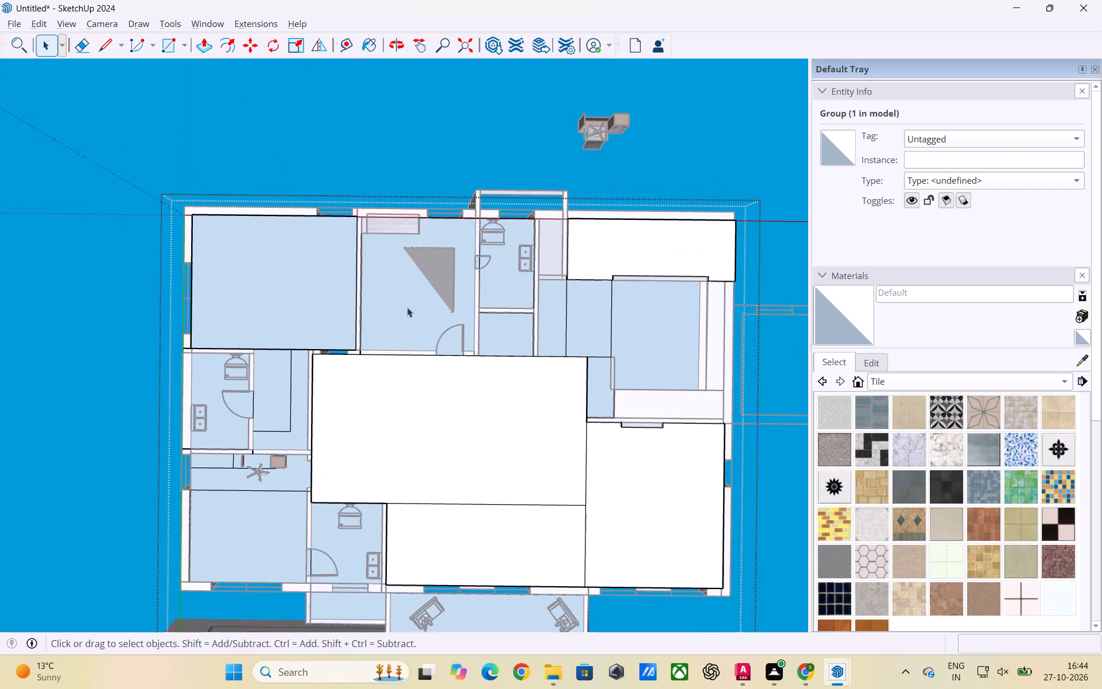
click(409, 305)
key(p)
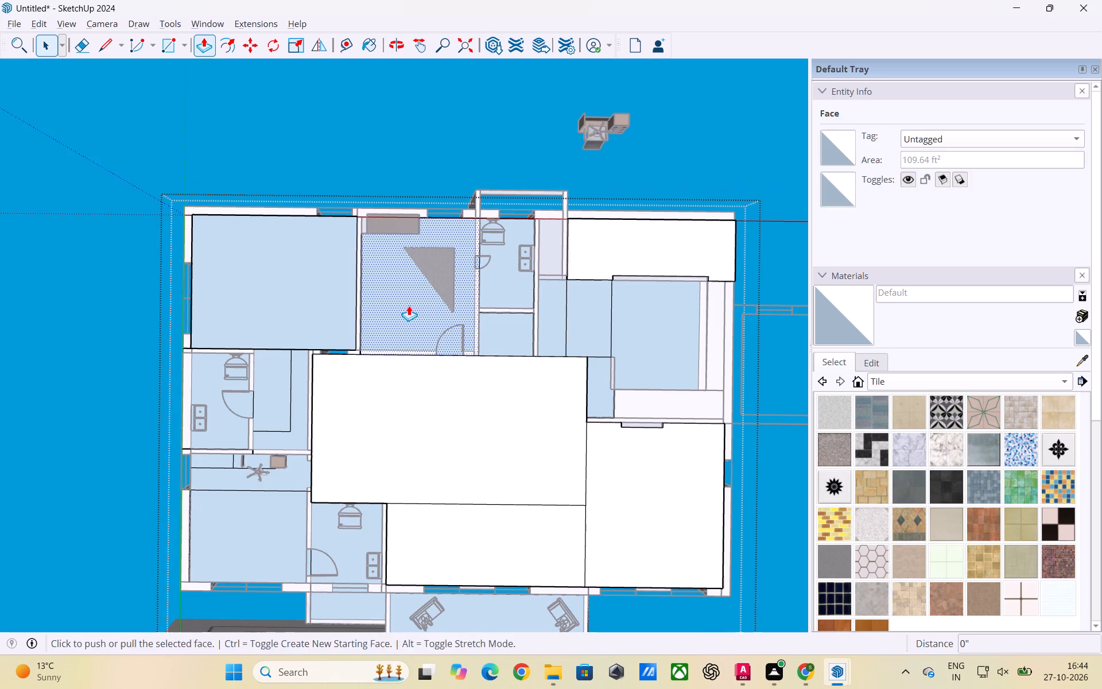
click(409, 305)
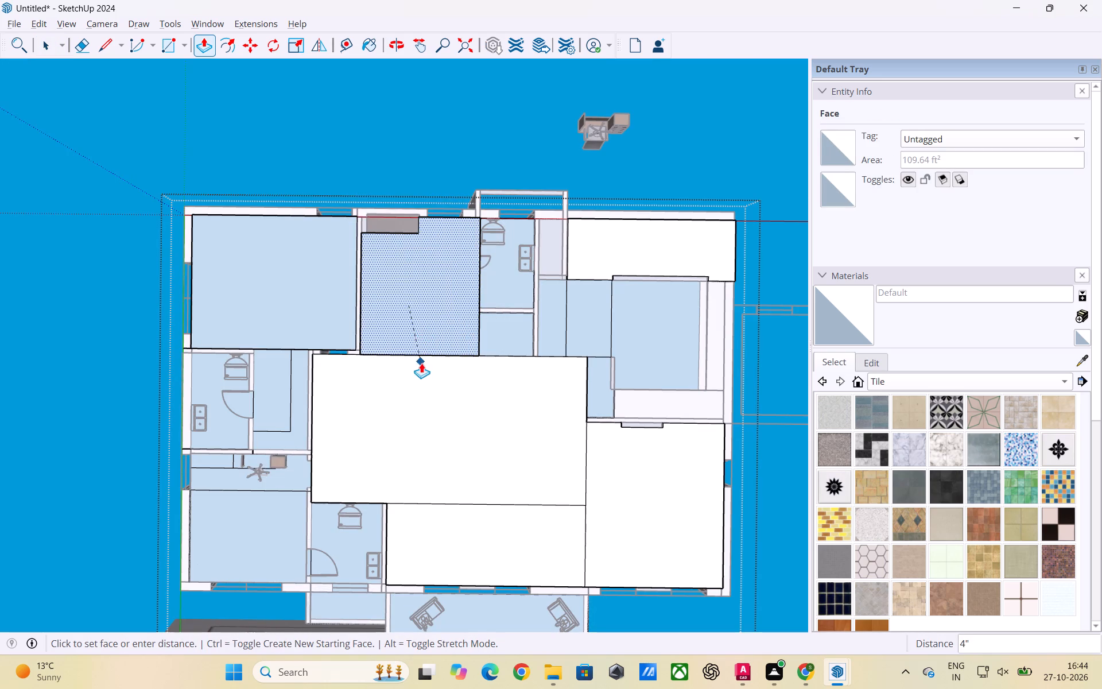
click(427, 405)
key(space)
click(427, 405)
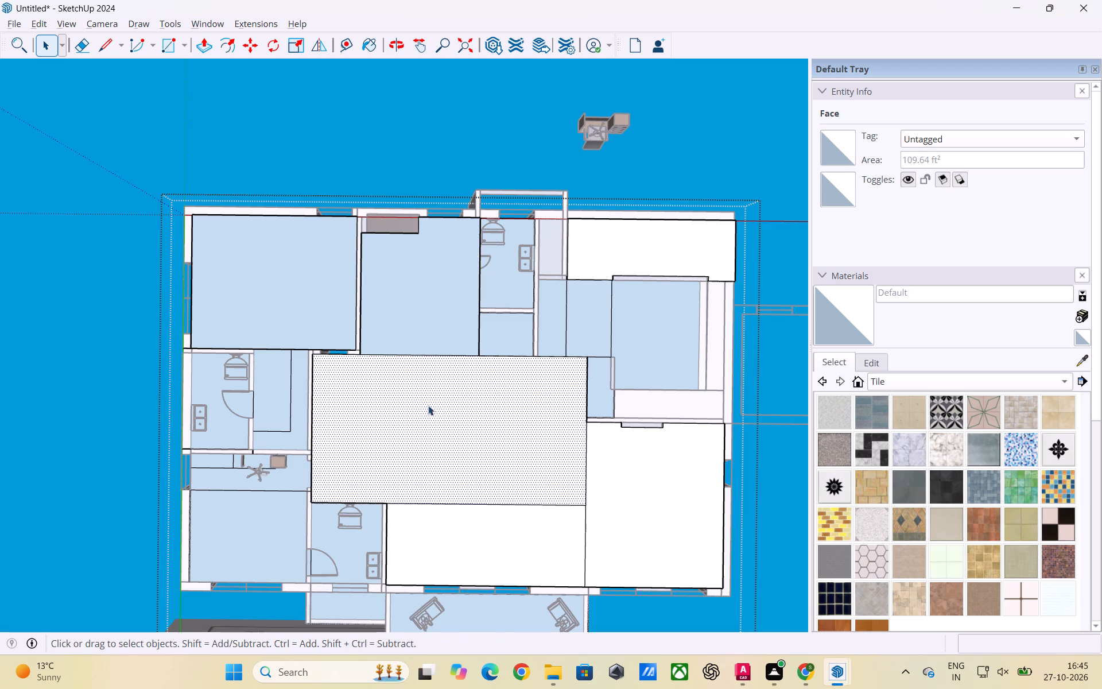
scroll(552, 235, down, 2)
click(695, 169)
Examine the middle room's floor and its edges against the neighbouring walls and bathroom from several angles below the house.
scroll(475, 260, up, 3)
middle_drag(399, 227, 405, 237)
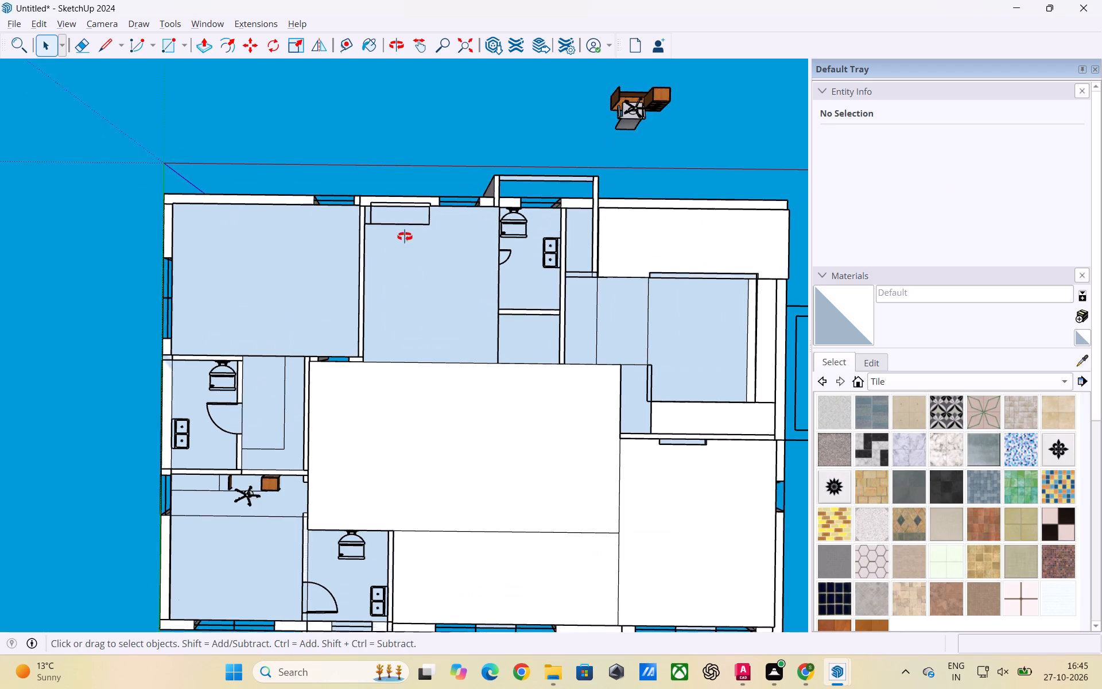
middle_drag(405, 237, 416, 314)
scroll(398, 277, up, 2)
scroll(390, 207, up, 4)
middle_drag(451, 206, 452, 280)
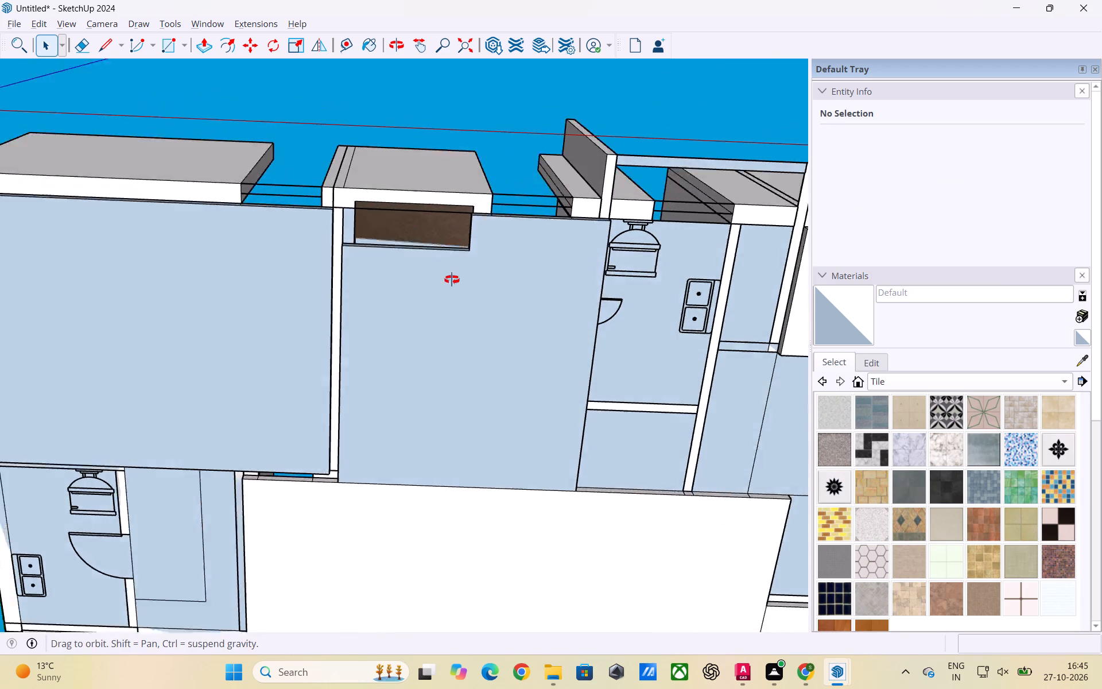
middle_drag(452, 280, 443, 385)
scroll(403, 240, up, 2)
middle_drag(410, 229, 421, 353)
scroll(407, 384, up, 2)
middle_drag(358, 453, 418, 209)
scroll(418, 209, up, 1)
scroll(421, 290, down, 12)
middle_drag(275, 353, 382, 311)
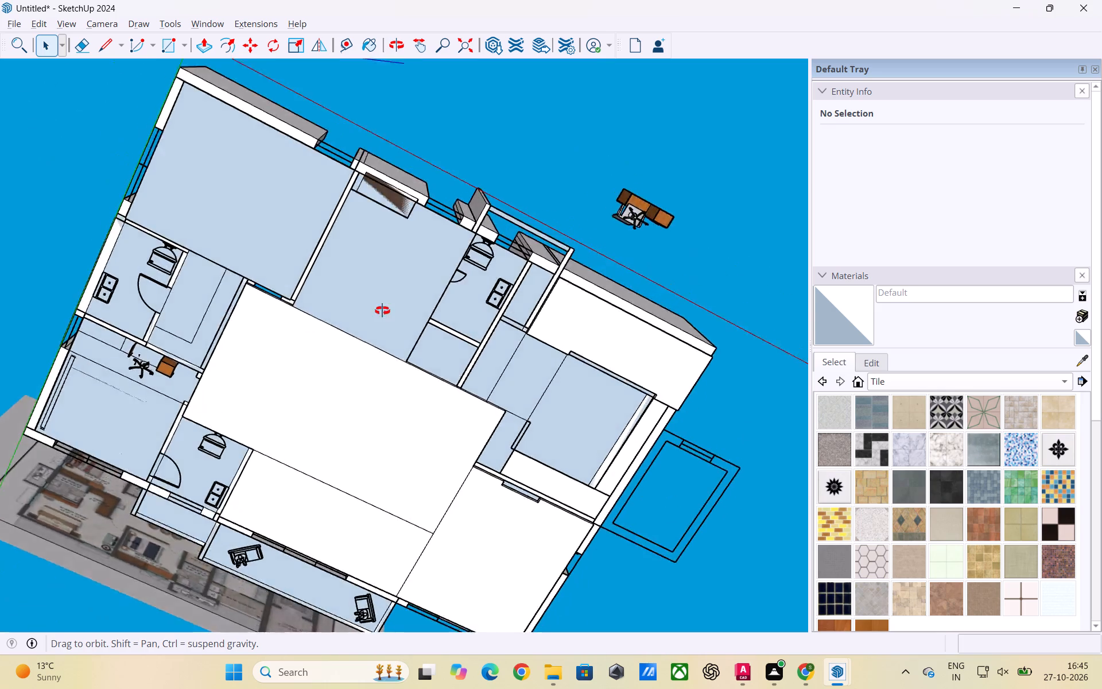
middle_drag(382, 311, 191, 209)
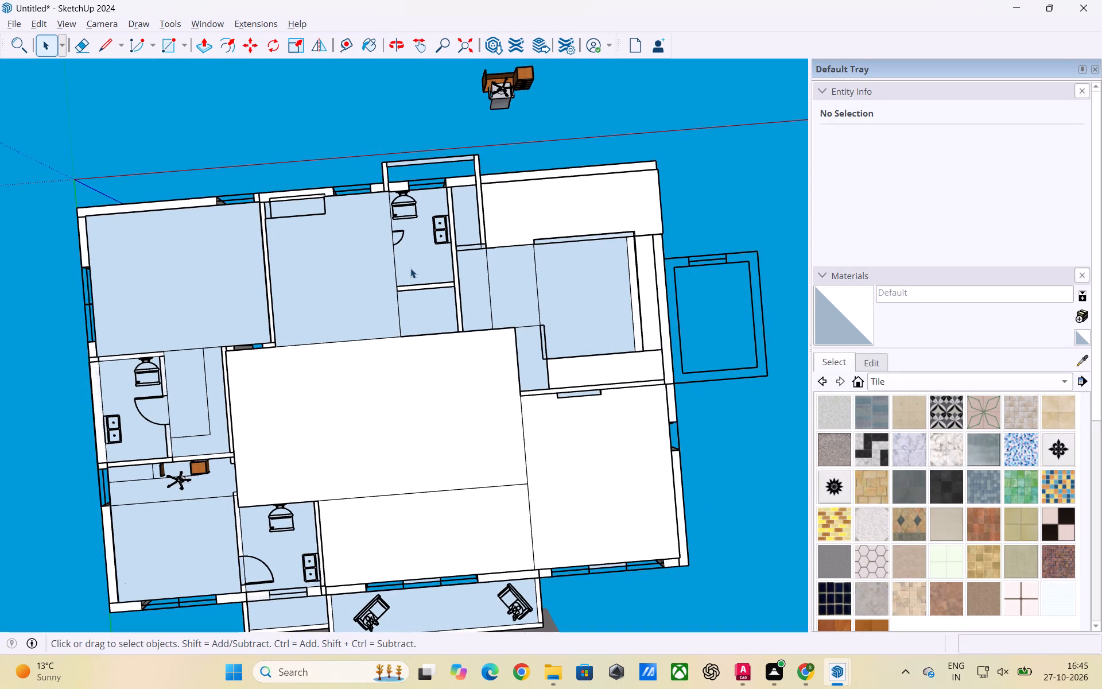
Examine the underside of the kitchen area and the surrounding room floors to compare which faces are thickened.
scroll(656, 322, up, 1)
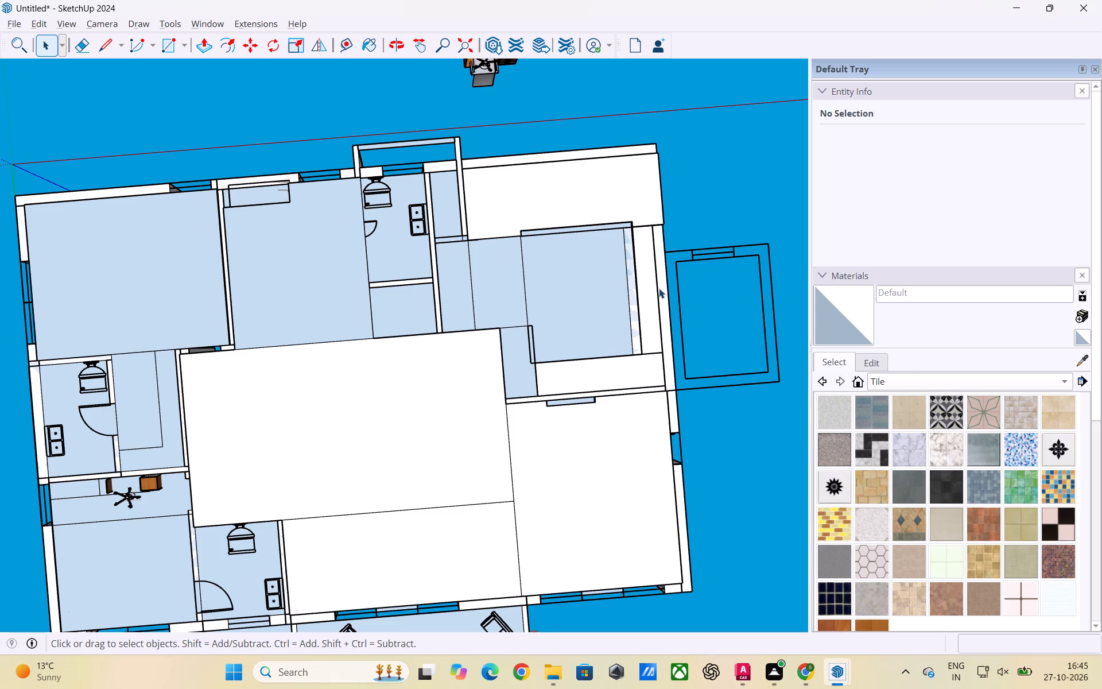
scroll(653, 288, down, 1)
scroll(576, 264, up, 1)
scroll(638, 231, down, 2)
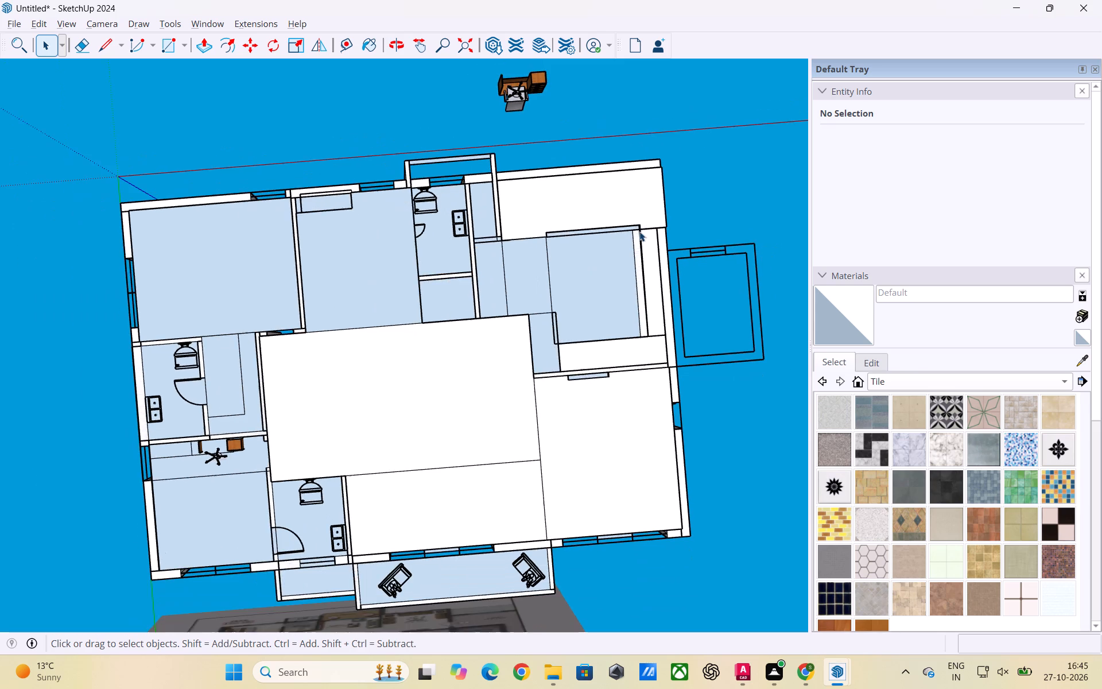
scroll(640, 231, down, 1)
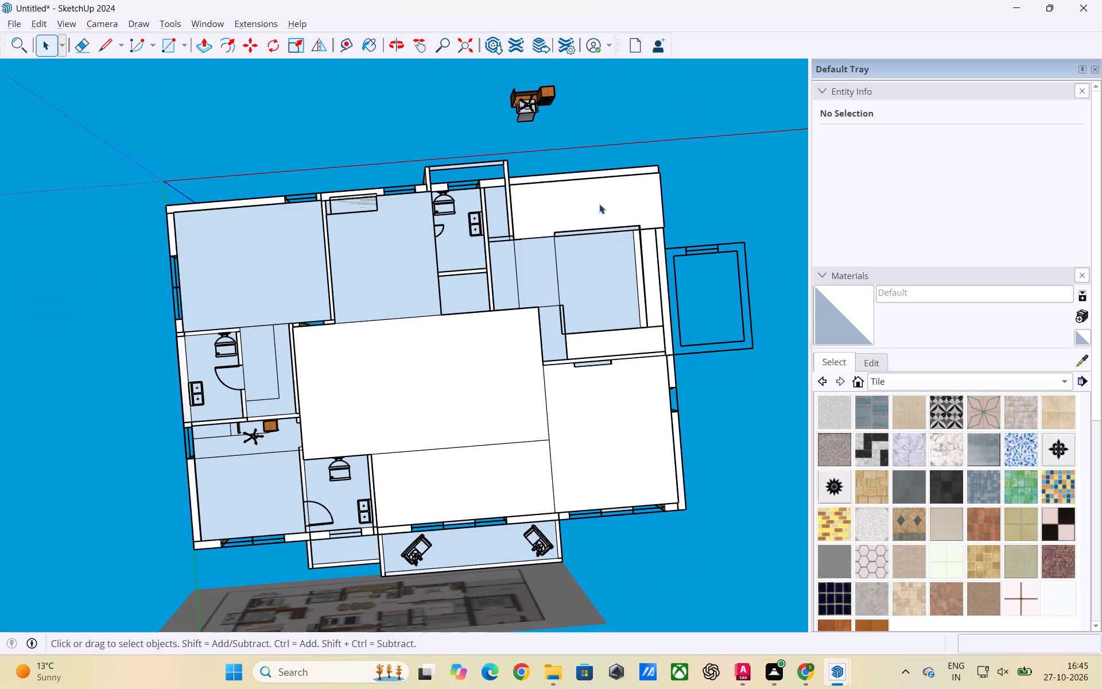
scroll(599, 198, down, 3)
scroll(615, 274, down, 2)
middle_drag(619, 359, 519, 264)
scroll(589, 309, up, 2)
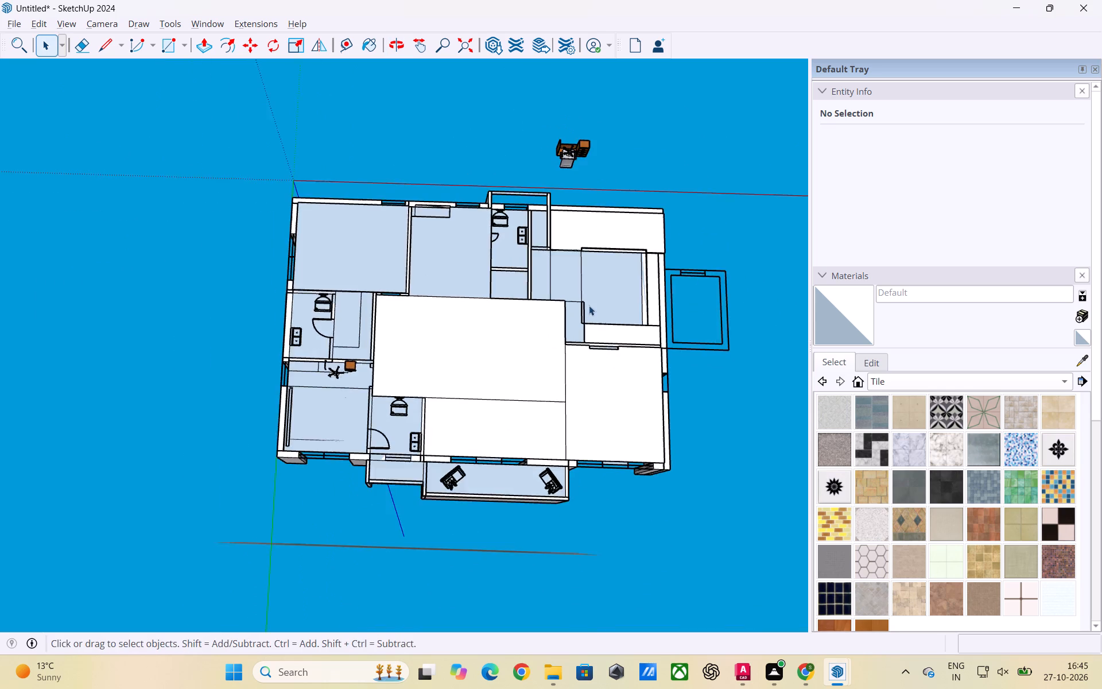
scroll(589, 305, up, 3)
middle_drag(593, 320, 597, 253)
scroll(635, 300, up, 3)
middle_drag(661, 311, 534, 256)
scroll(544, 360, up, 1)
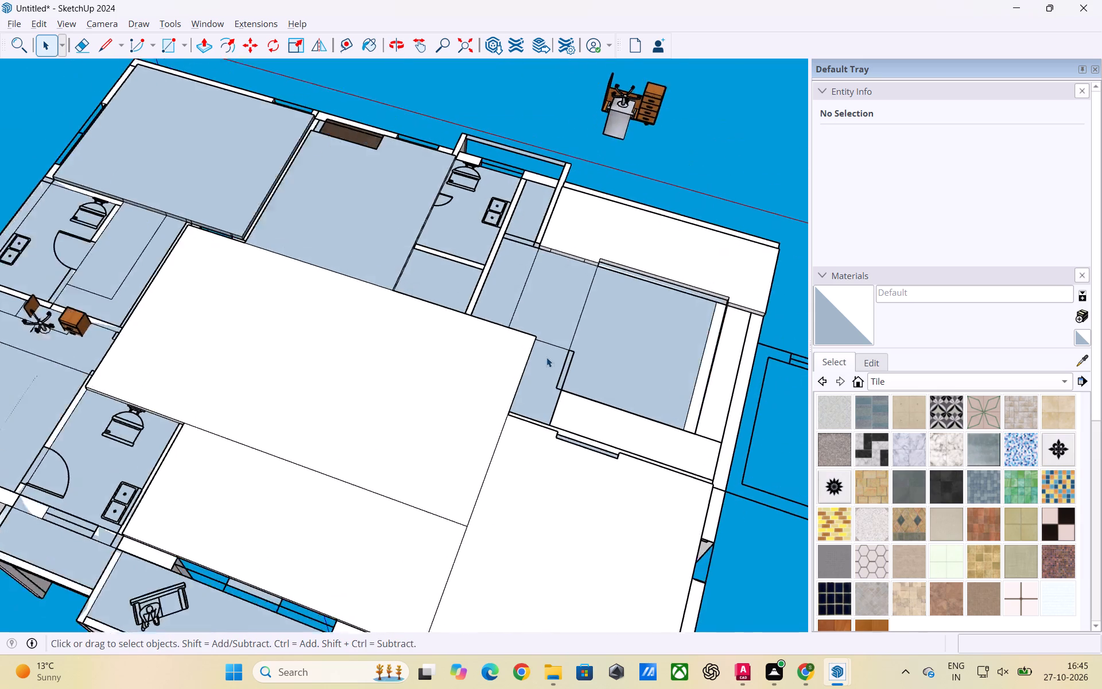
scroll(546, 357, up, 2)
scroll(581, 274, down, 10)
middle_drag(503, 355, 639, 361)
scroll(630, 350, down, 4)
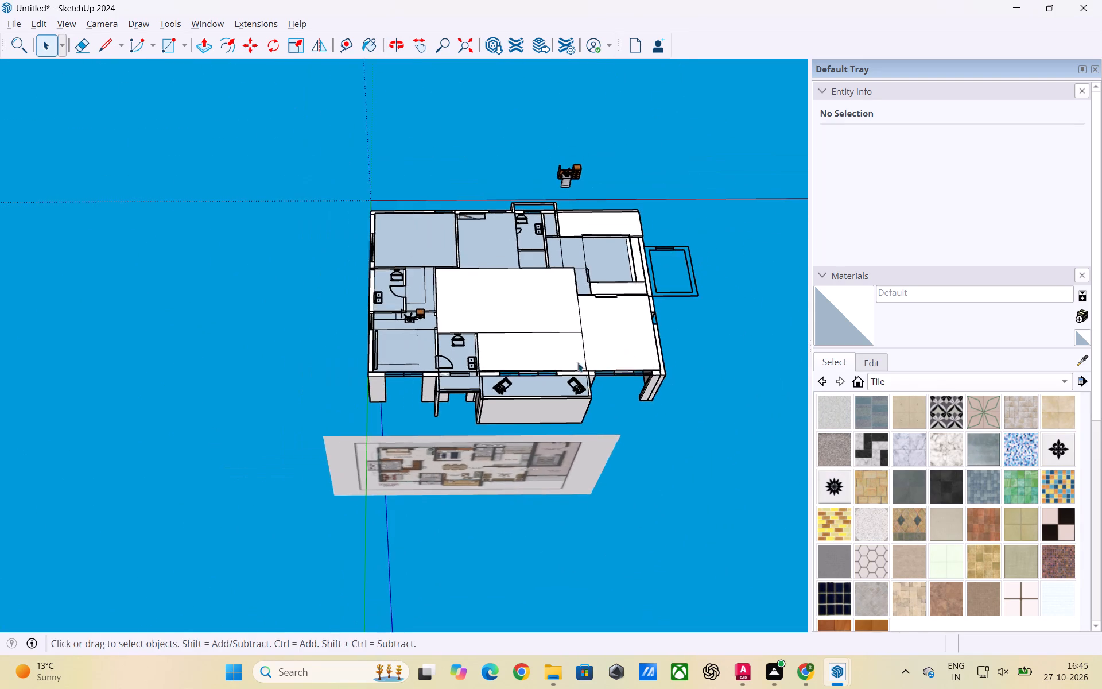
Open the floor group, Push/Pull the floor face of the balcony with the two armchairs by 4", and exit the group.
middle_drag(550, 377, 550, 447)
scroll(521, 375, up, 5)
middle_drag(538, 363, 538, 397)
scroll(538, 394, up, 5)
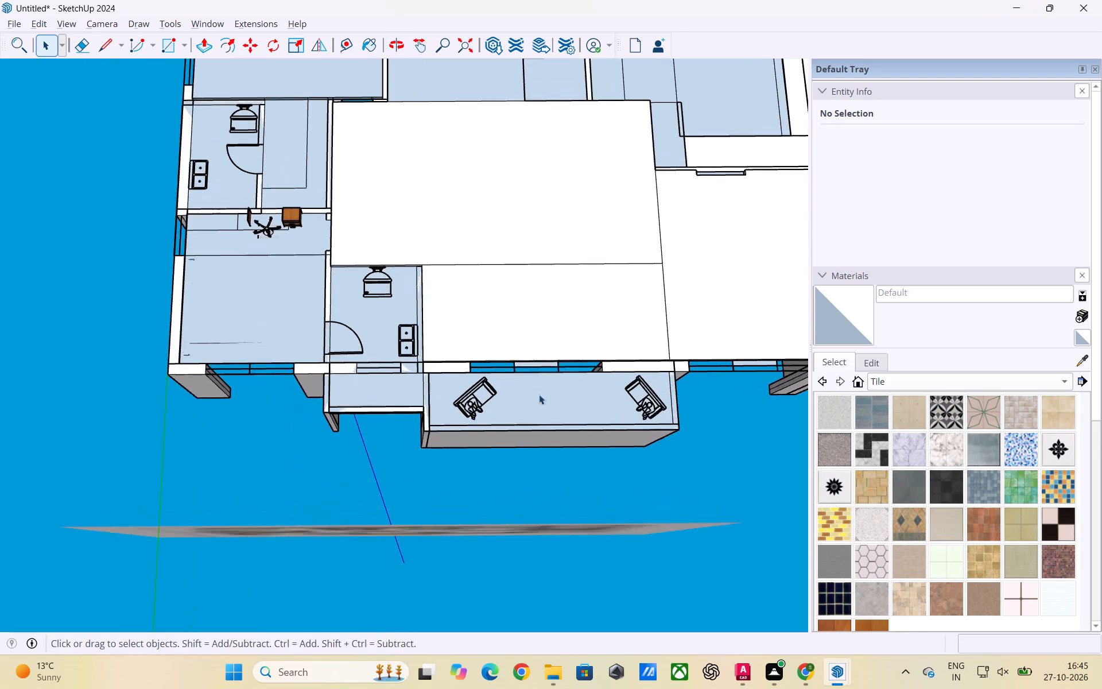
scroll(337, 294, down, 3)
scroll(522, 377, up, 5)
click(508, 366)
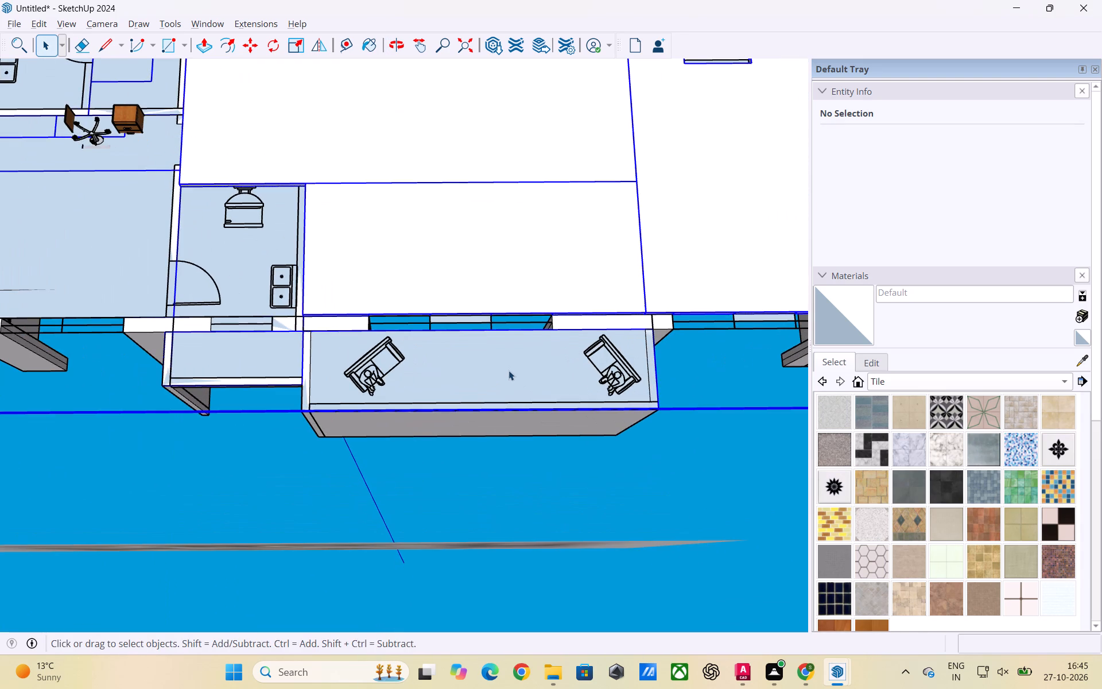
double_click(509, 370)
click(510, 370)
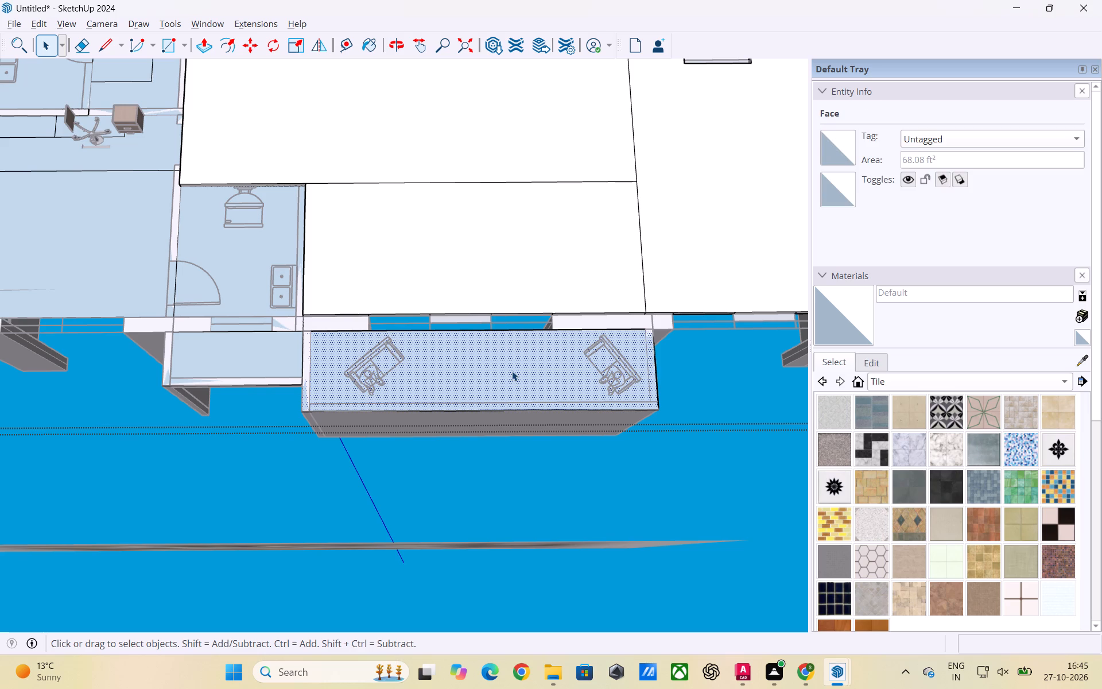
key(p)
click(512, 371)
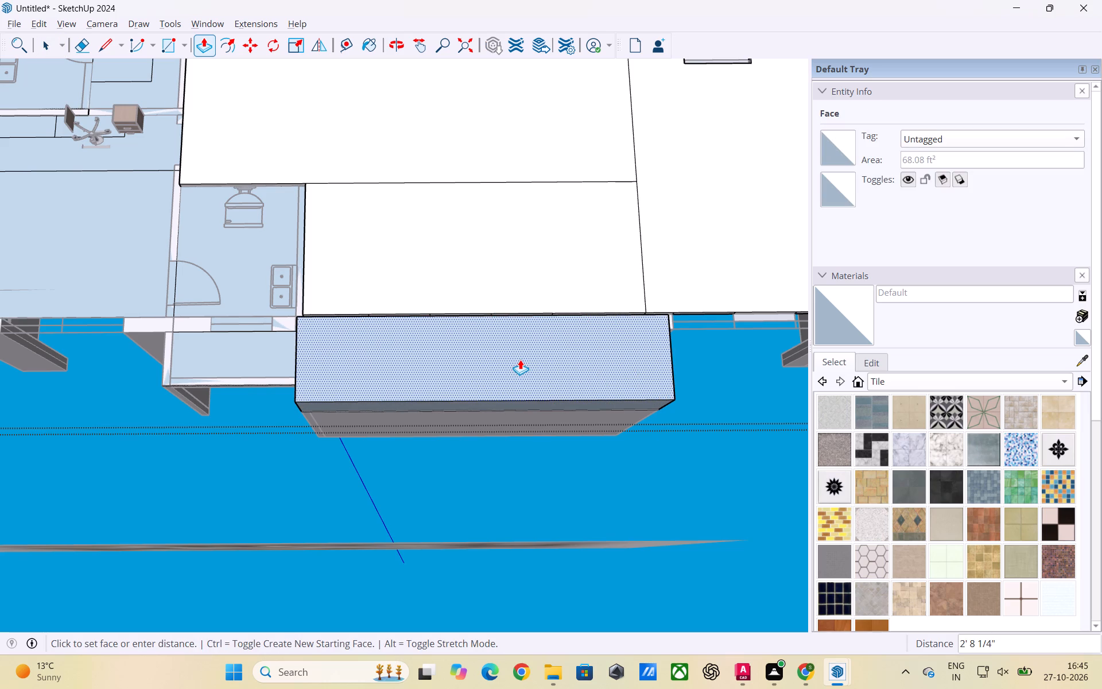
text(4")
key(Return)
key(space)
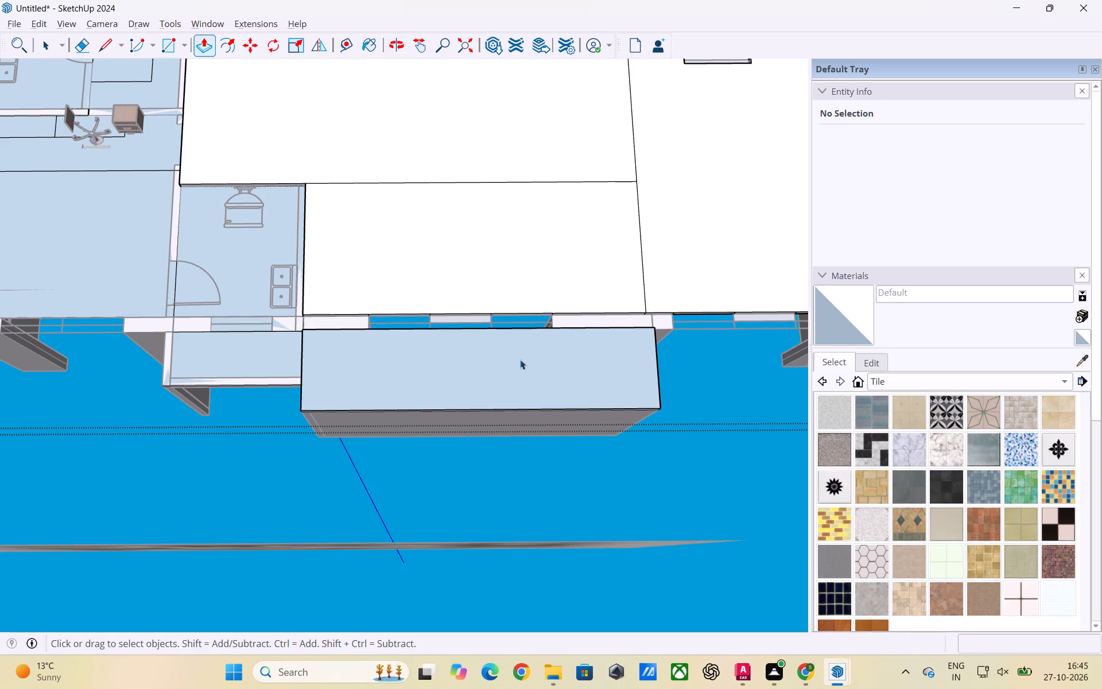
click(708, 465)
Open the floor group, Push/Pull the floor face of the bathroom near the armchair balcony level with the adjoining central room's floor.
scroll(593, 305, up, 3)
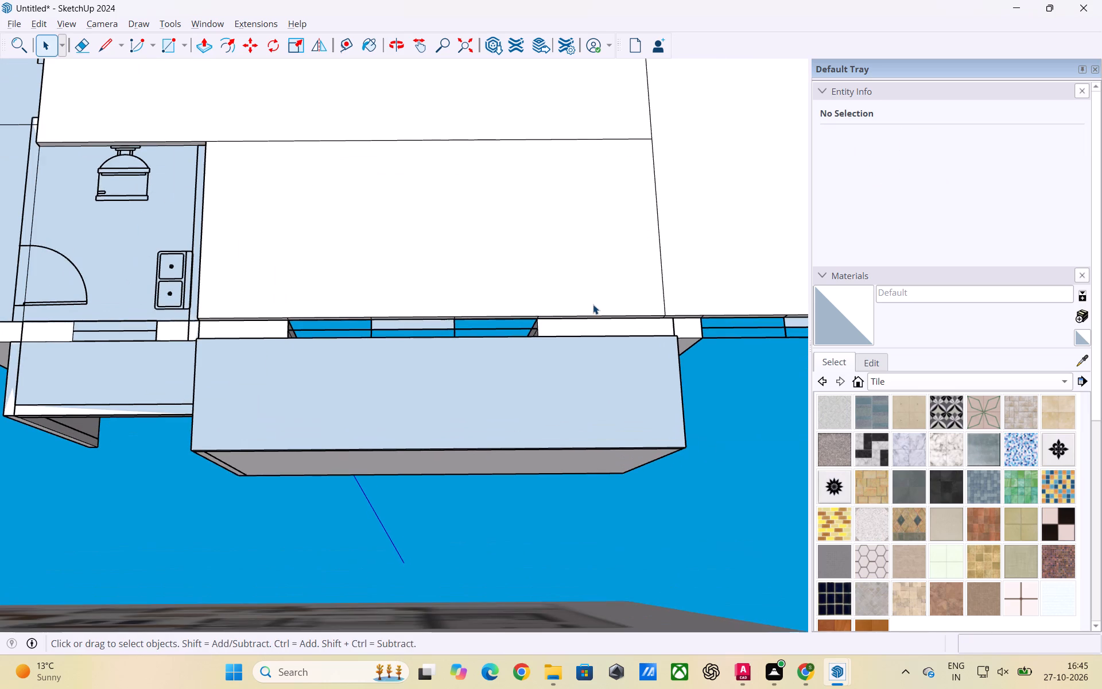
scroll(593, 306, down, 2)
scroll(612, 355, down, 1)
middle_drag(533, 328, 542, 347)
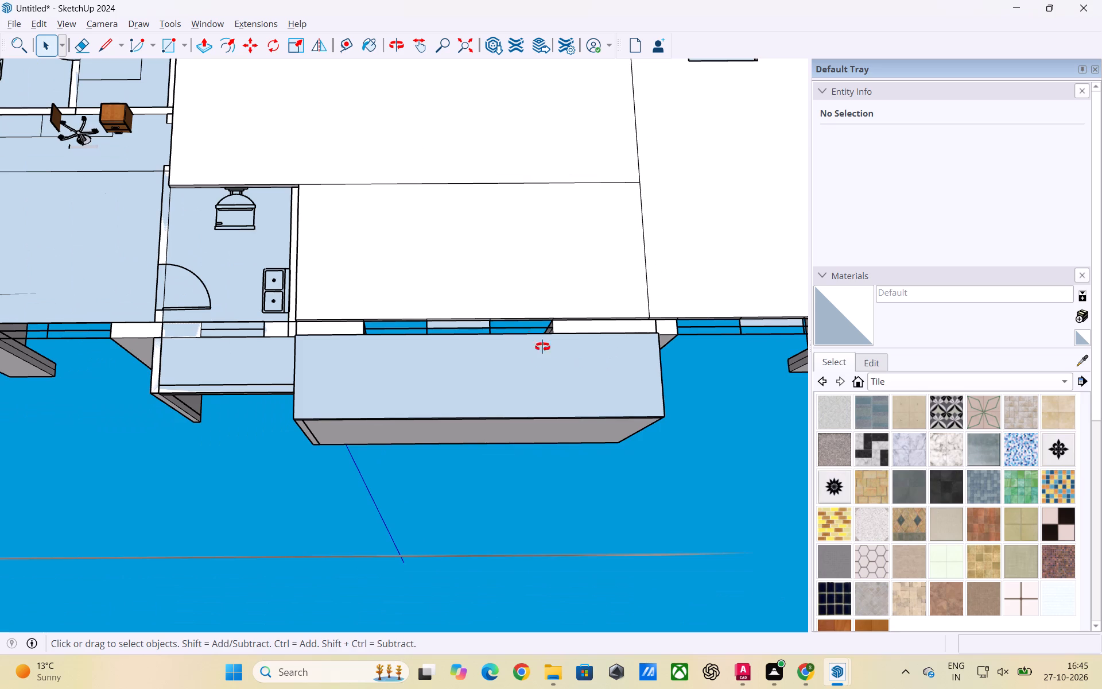
middle_drag(542, 347, 548, 383)
scroll(639, 305, down, 5)
middle_drag(596, 392, 544, 373)
scroll(408, 290, up, 2)
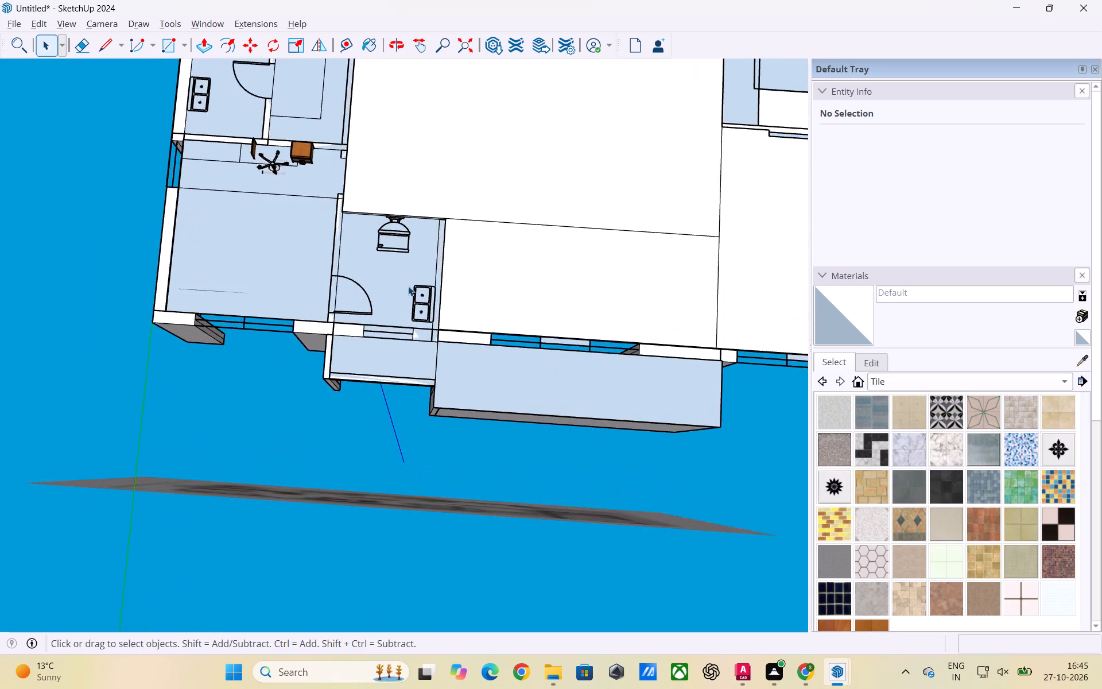
middle_drag(384, 293, 428, 339)
scroll(369, 276, up, 2)
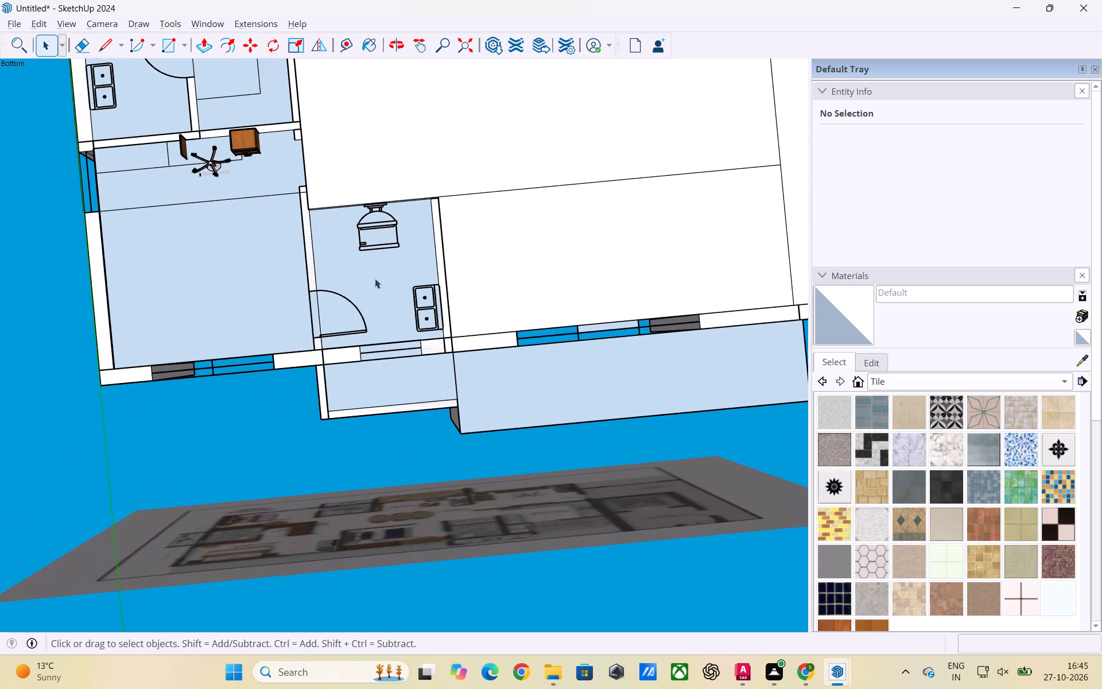
scroll(375, 278, down, 3)
scroll(397, 339, down, 1)
middle_drag(397, 339, 335, 309)
scroll(353, 298, up, 3)
double_click(393, 293)
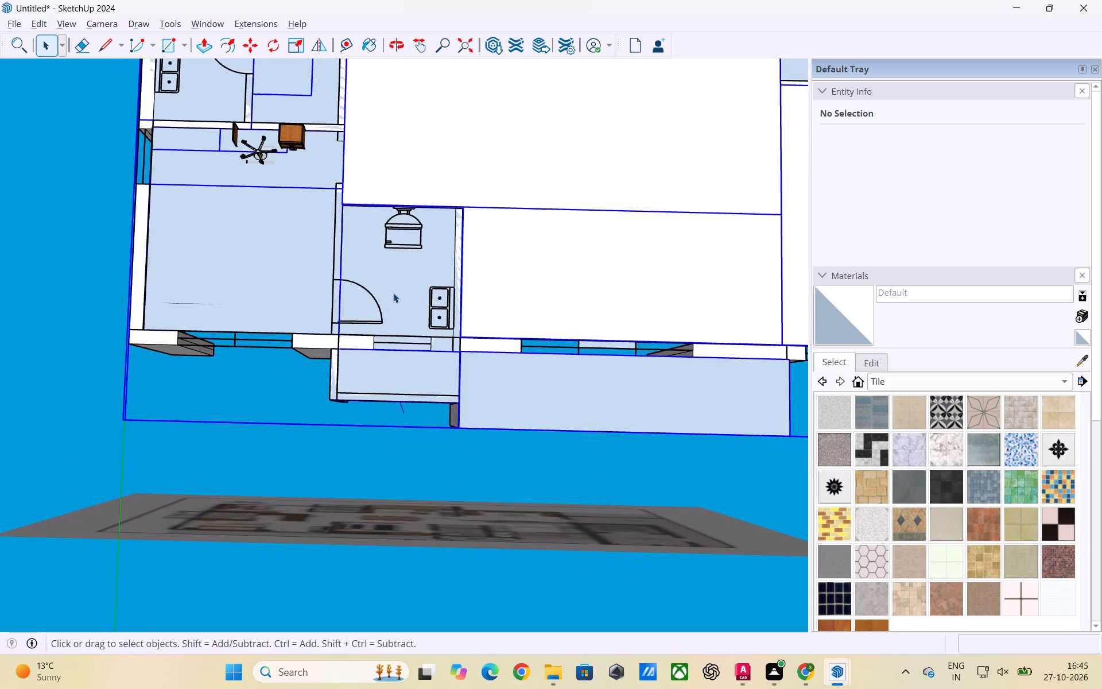
click(395, 288)
key(p)
click(401, 285)
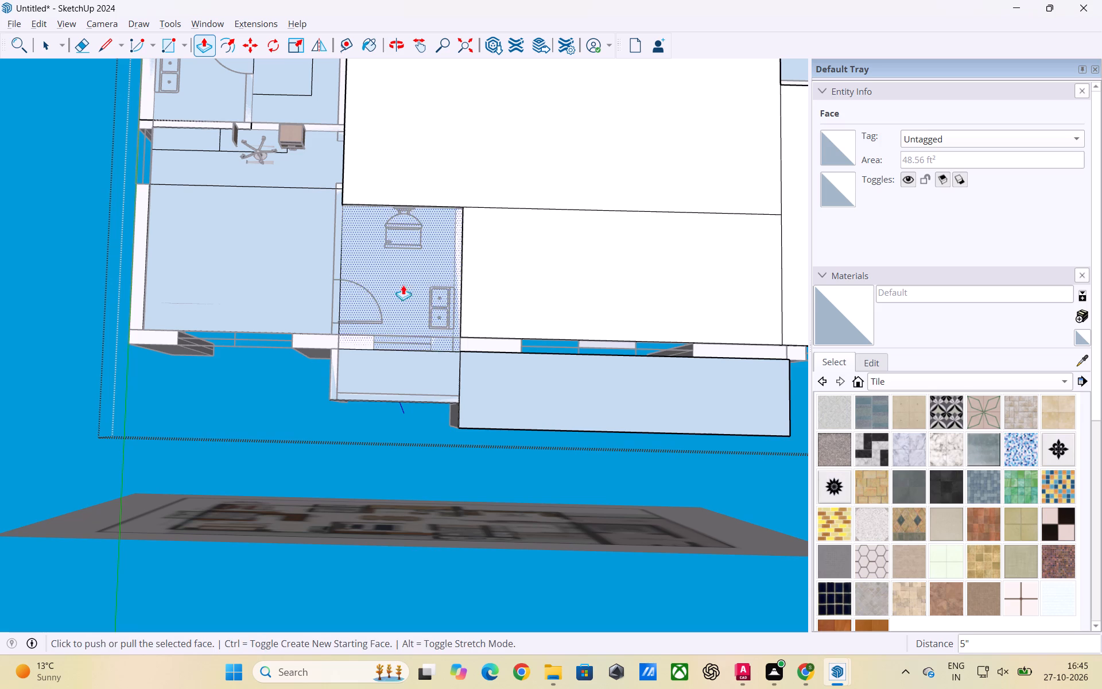
click(615, 281)
key(space)
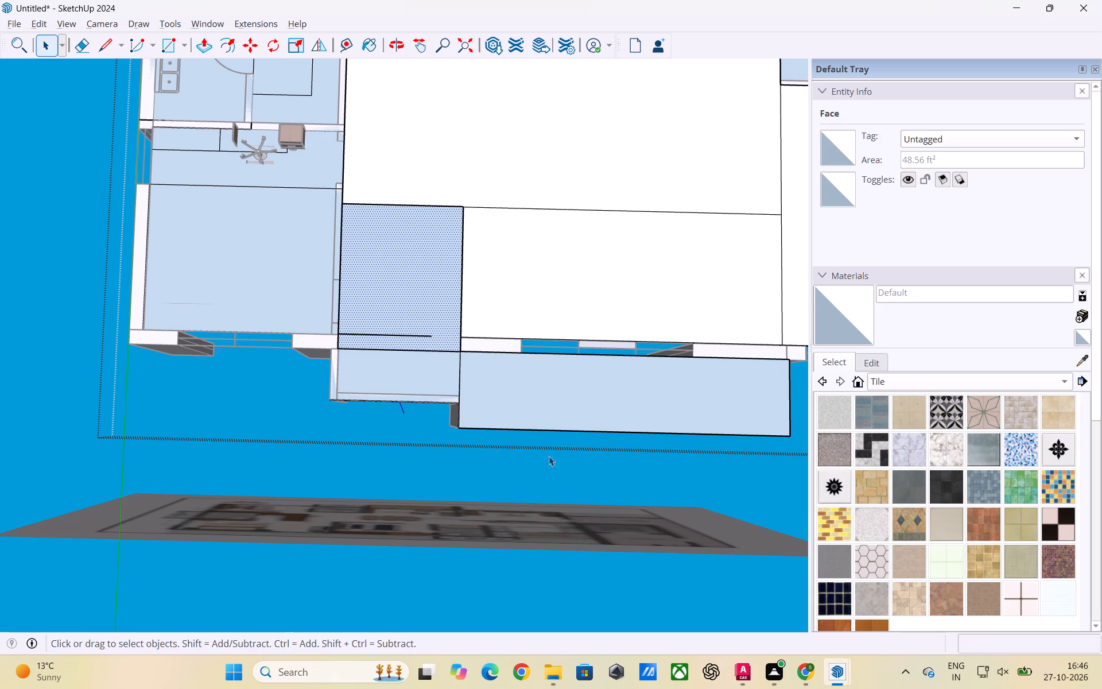
click(539, 475)
Push/Pull the floor face of the small balcony outside that bathroom by 4", level with the armchair balcony, and exit the group.
scroll(422, 371, up, 2)
triple_click(425, 374)
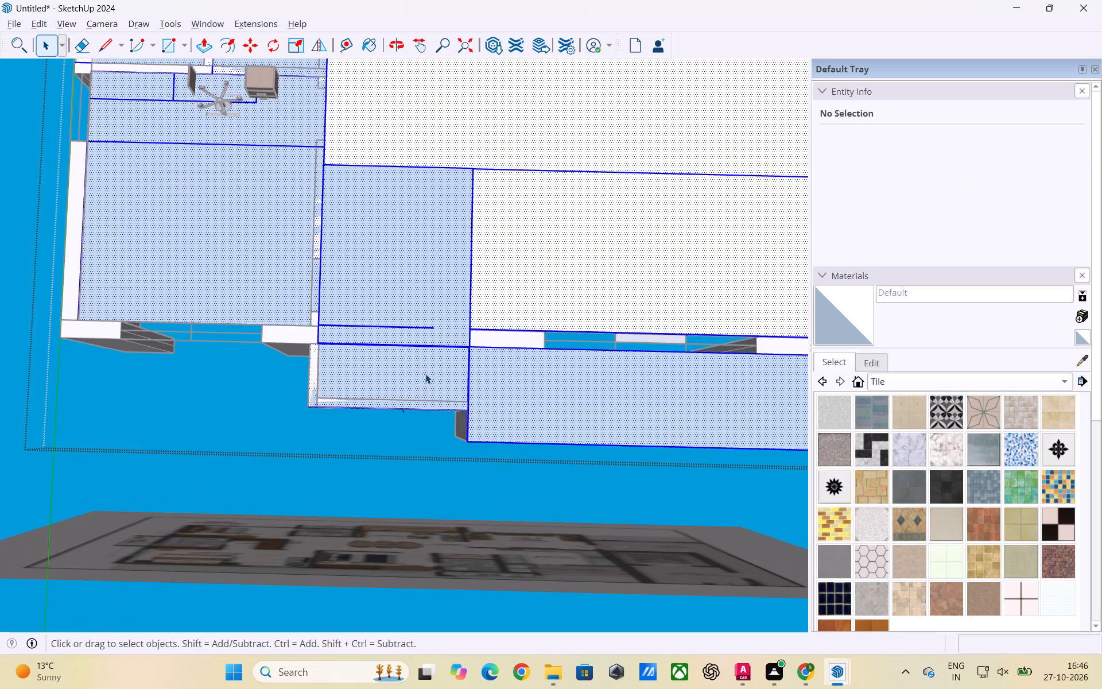
key(p)
click(424, 374)
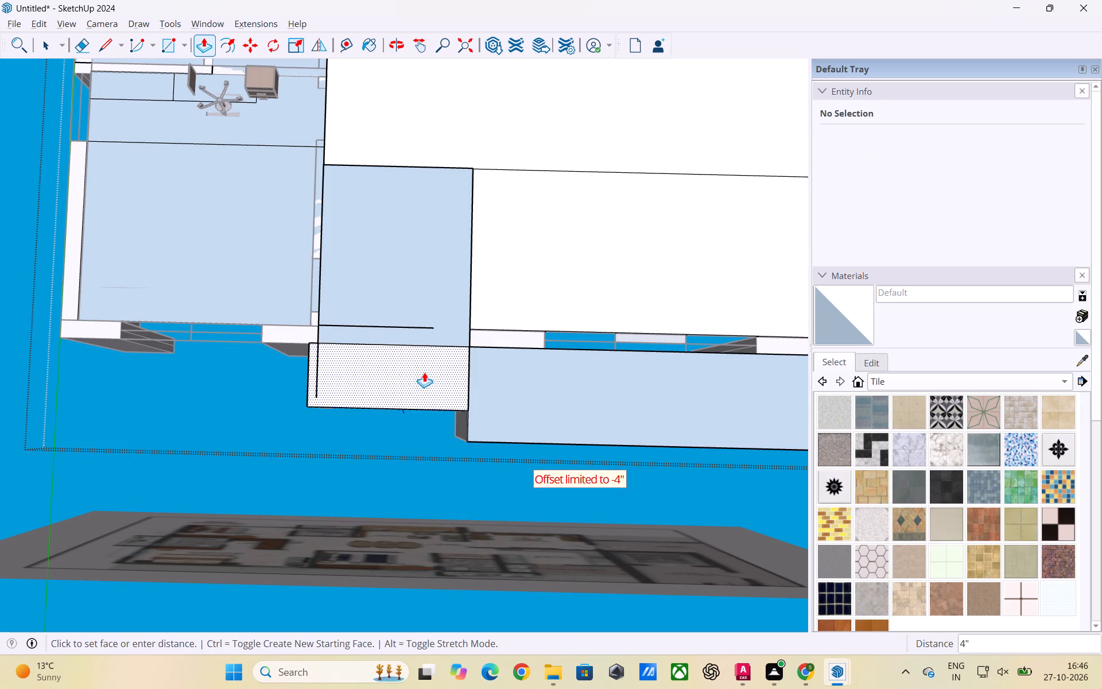
click(581, 376)
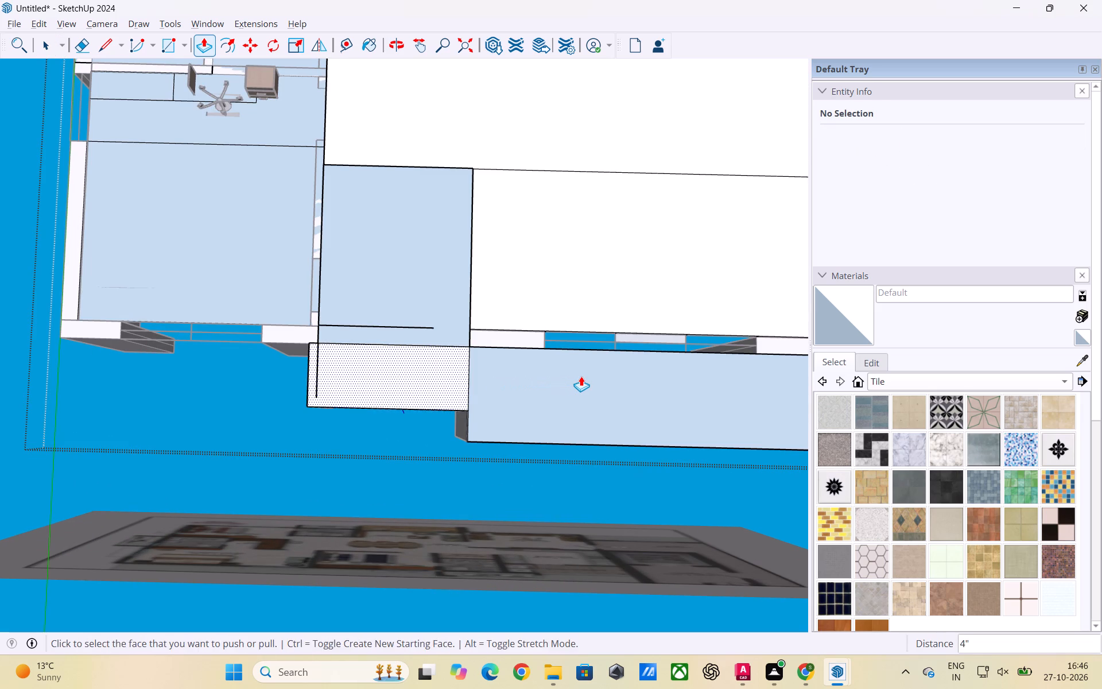
key(space)
click(200, 400)
scroll(386, 362, down, 6)
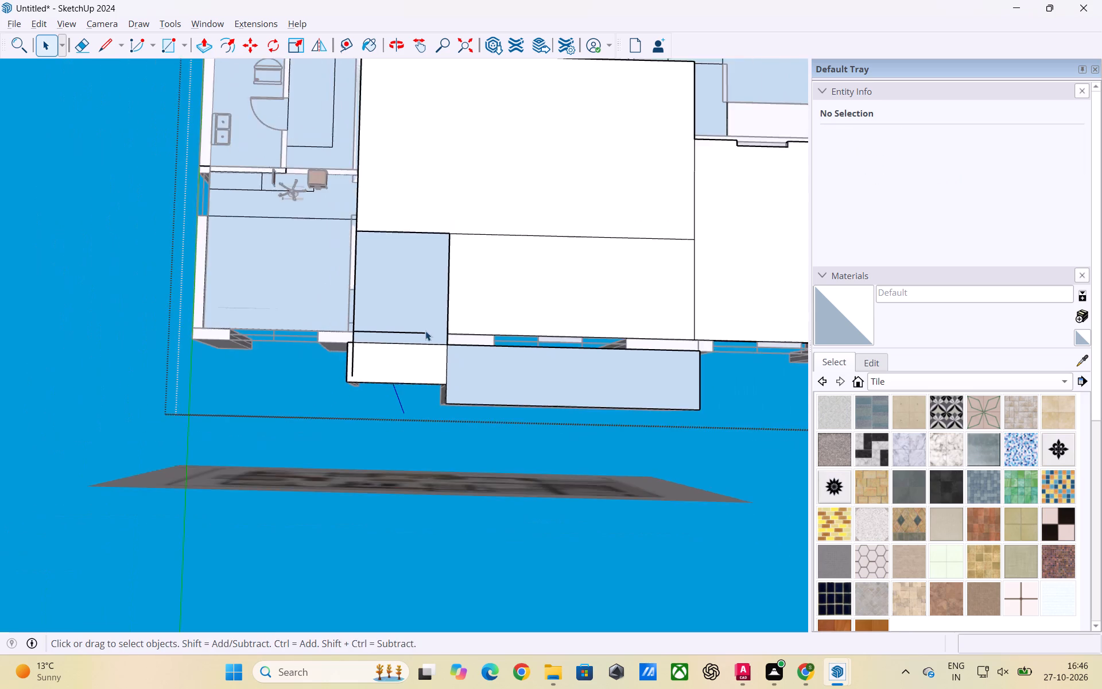
scroll(425, 331, down, 4)
middle_drag(426, 341, 436, 399)
click(606, 491)
Examine the underside of the whole house from several angles to compare the room and balcony floors.
scroll(410, 366, up, 3)
middle_drag(397, 415, 390, 481)
scroll(480, 463, down, 6)
scroll(547, 494, up, 3)
middle_drag(554, 501, 503, 498)
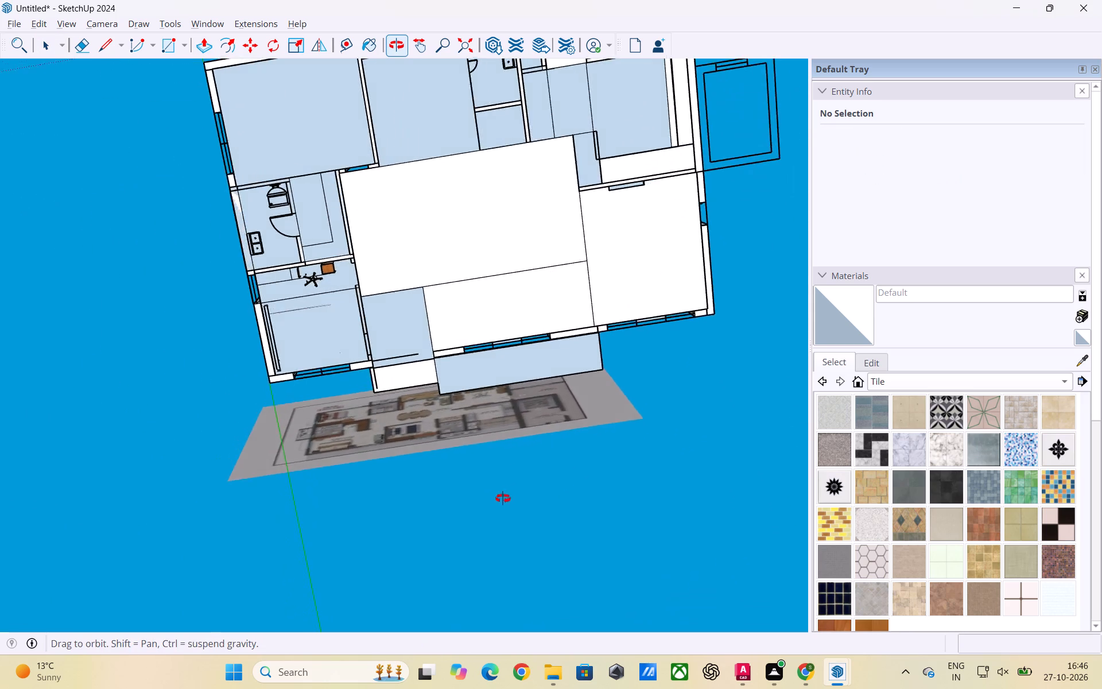
middle_drag(503, 498, 617, 482)
scroll(472, 455, up, 2)
scroll(321, 439, down, 5)
middle_drag(356, 444, 398, 429)
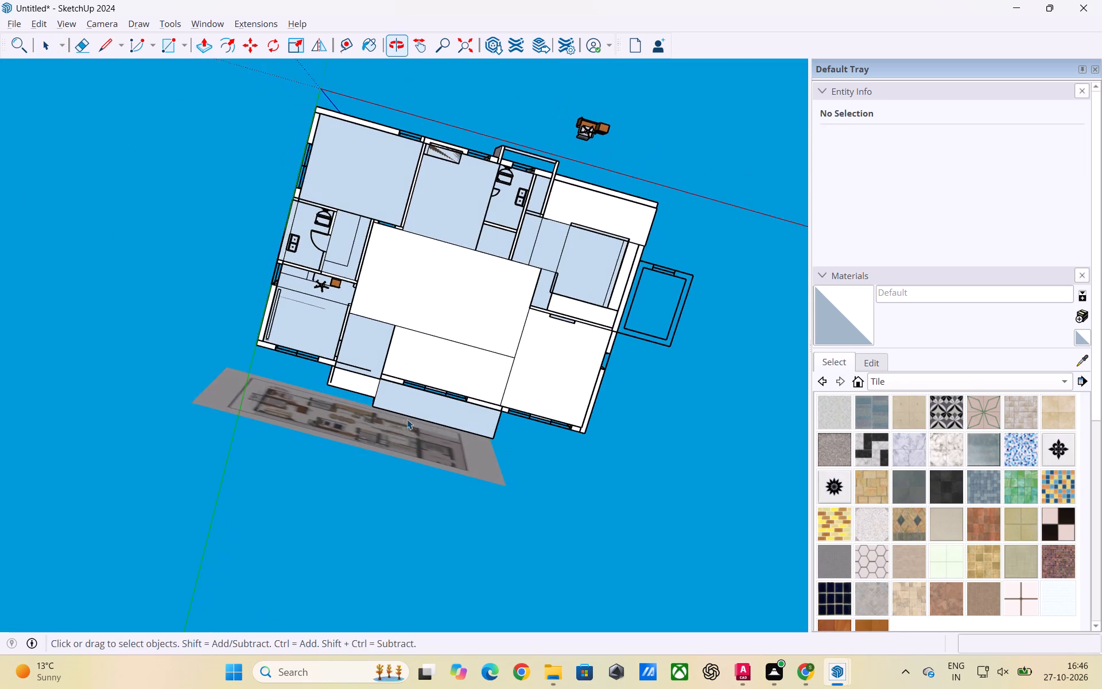
scroll(447, 405, up, 3)
middle_drag(454, 455, 352, 396)
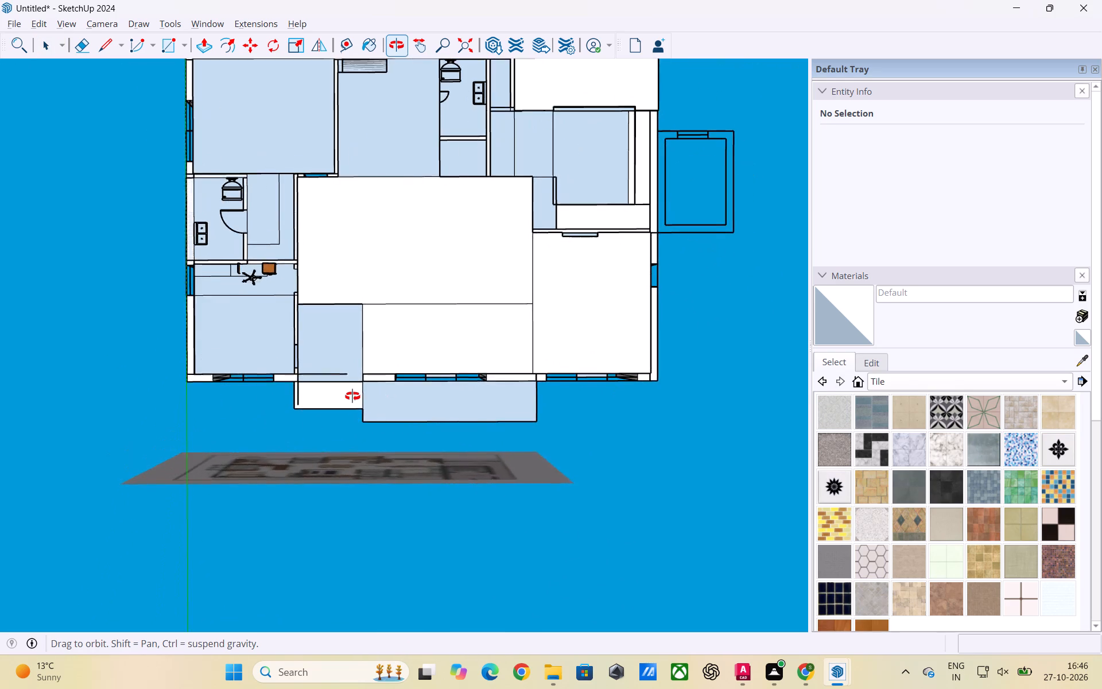
middle_drag(352, 396, 343, 397)
scroll(491, 440, down, 5)
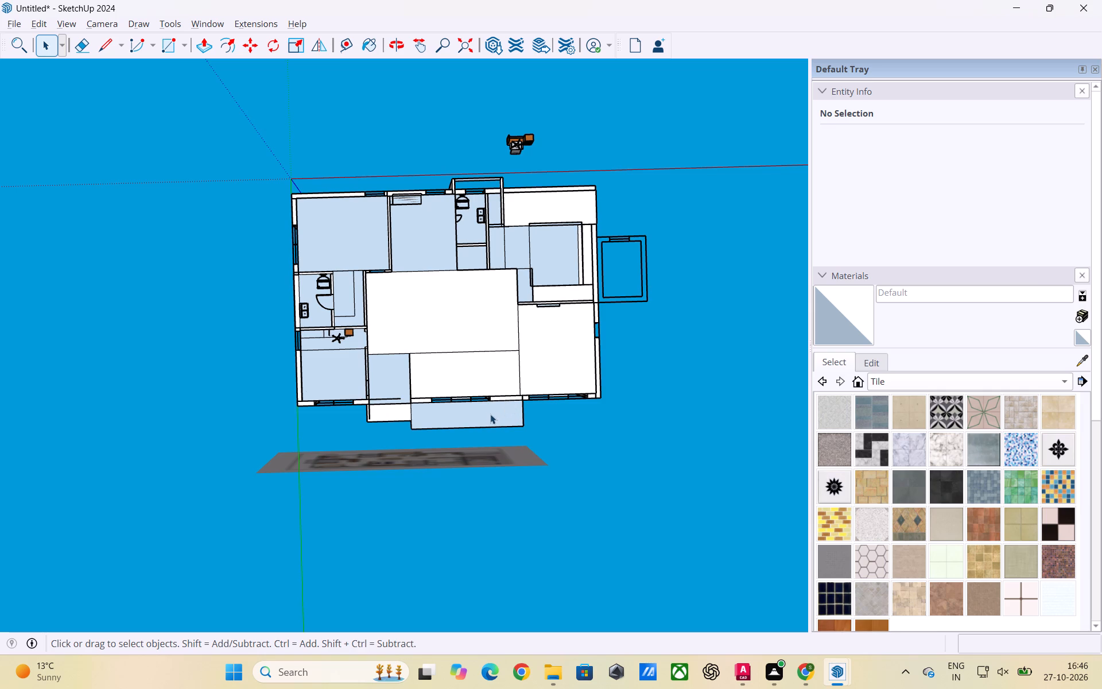
scroll(666, 318, down, 2)
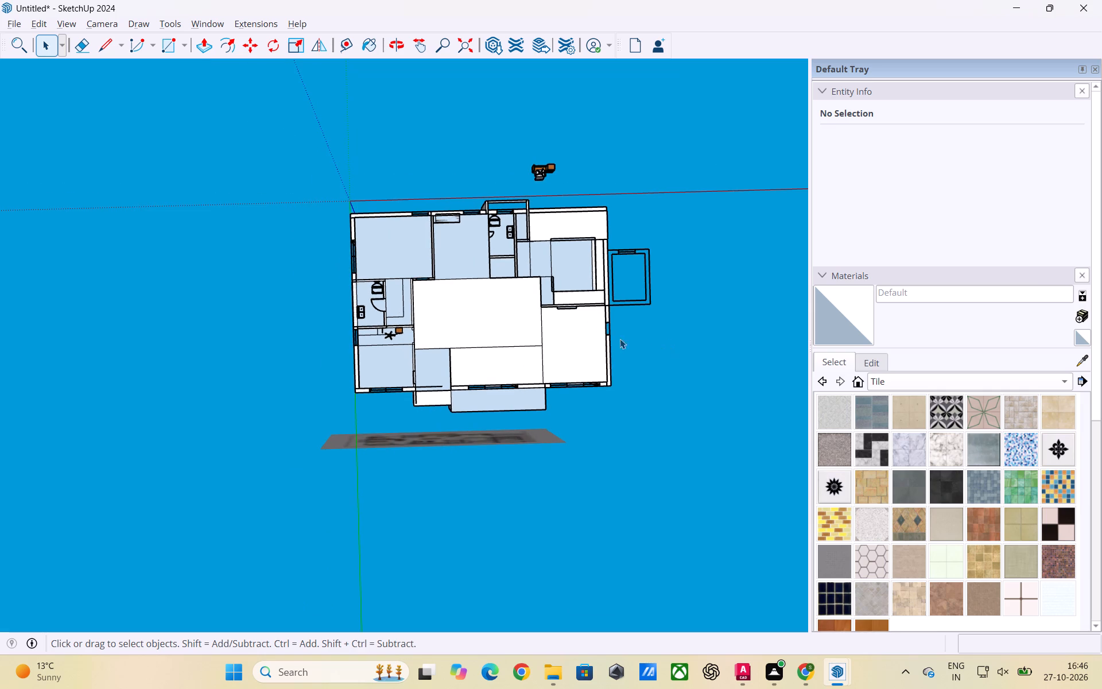
scroll(570, 295, up, 3)
scroll(391, 300, down, 4)
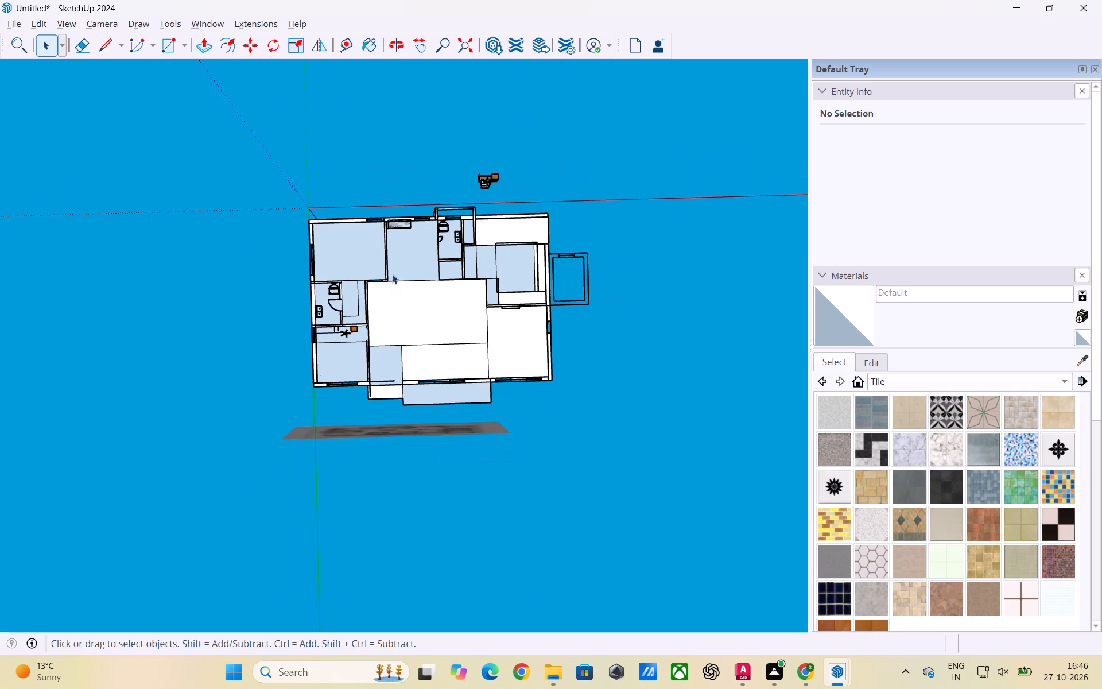
scroll(578, 235, down, 2)
middle_drag(669, 261, 672, 276)
scroll(364, 215, up, 6)
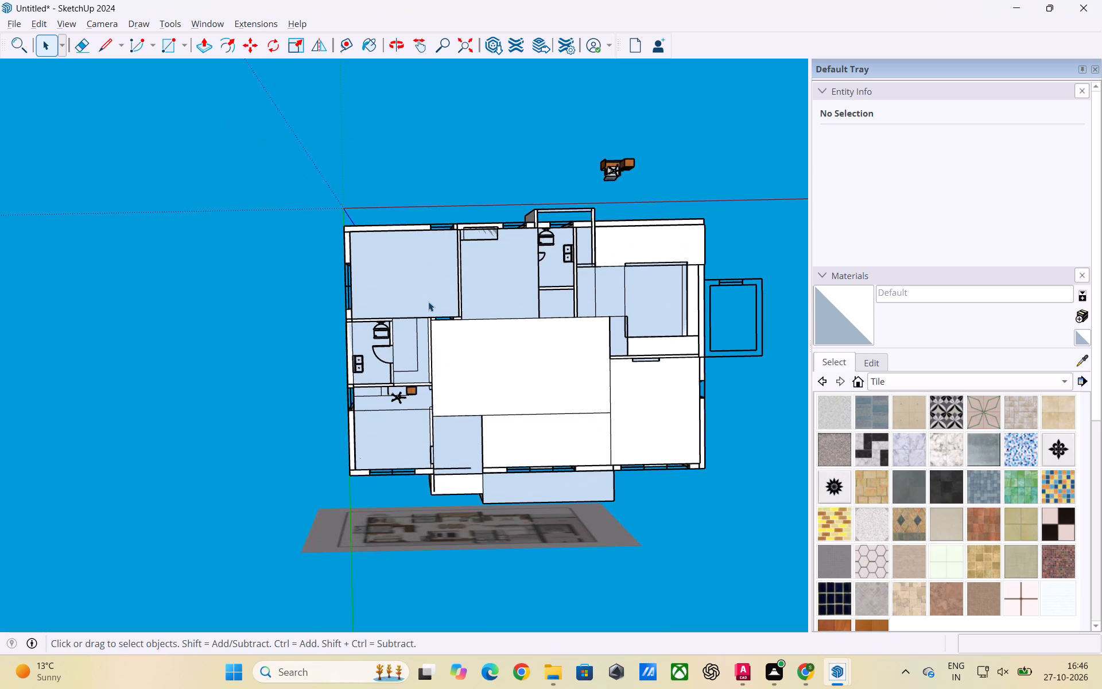
Open the floor group, Push/Pull the floor face of the large corner room nearest the origin by 4", and exit the group.
scroll(409, 284, up, 5)
double_click(412, 280)
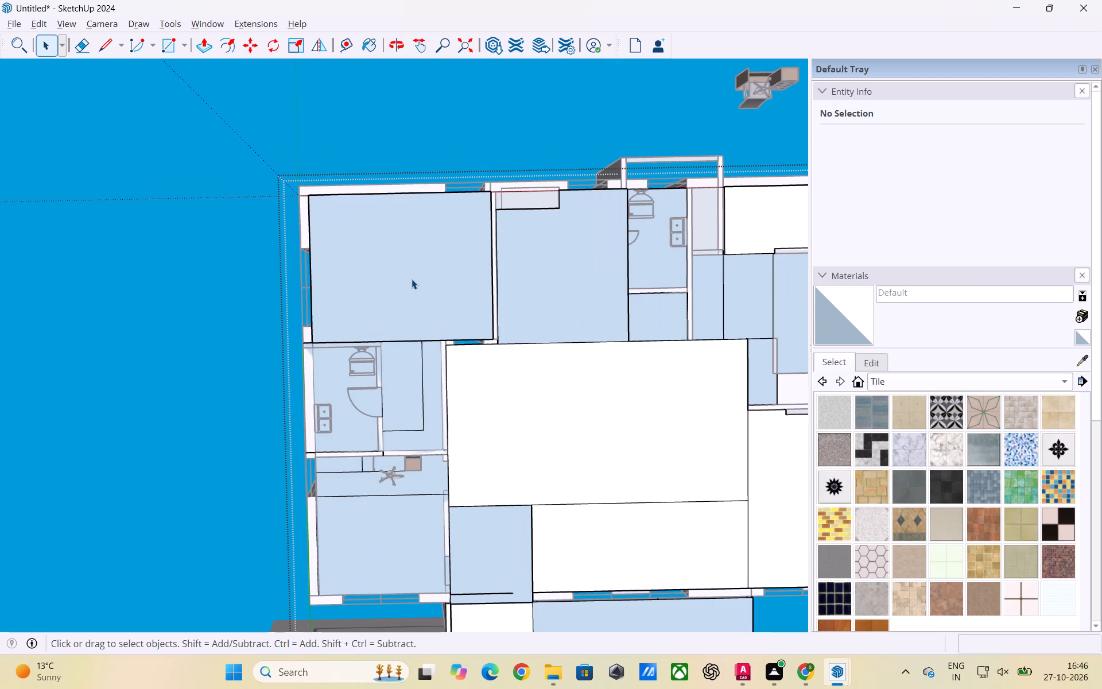
click(412, 278)
click(412, 278)
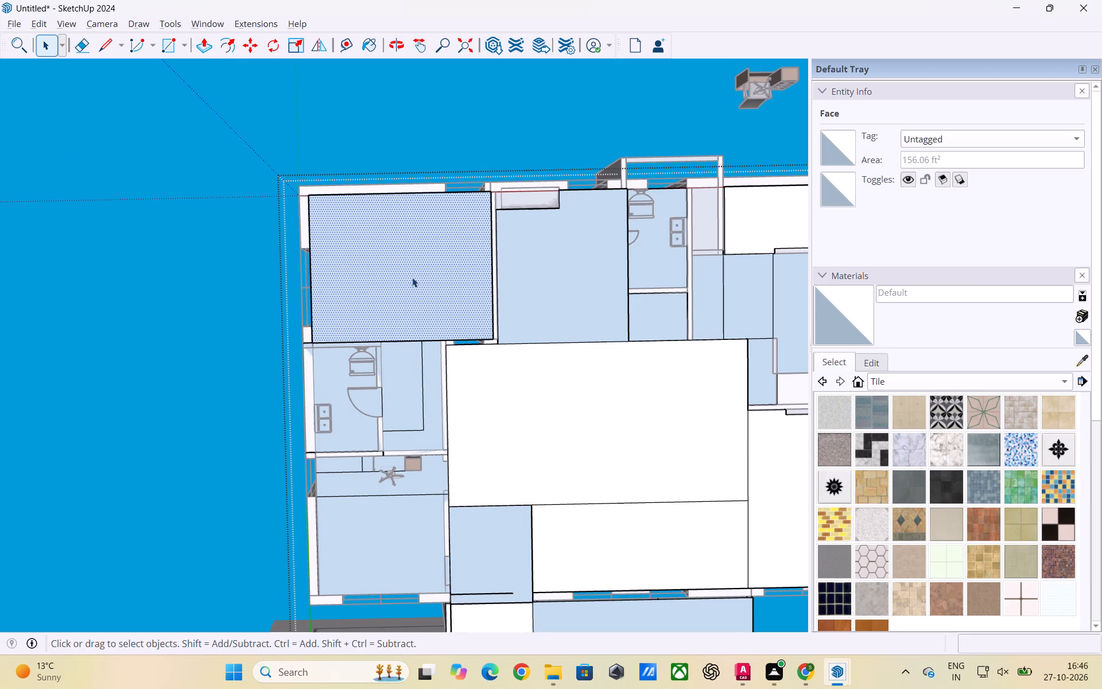
key(p)
click(412, 277)
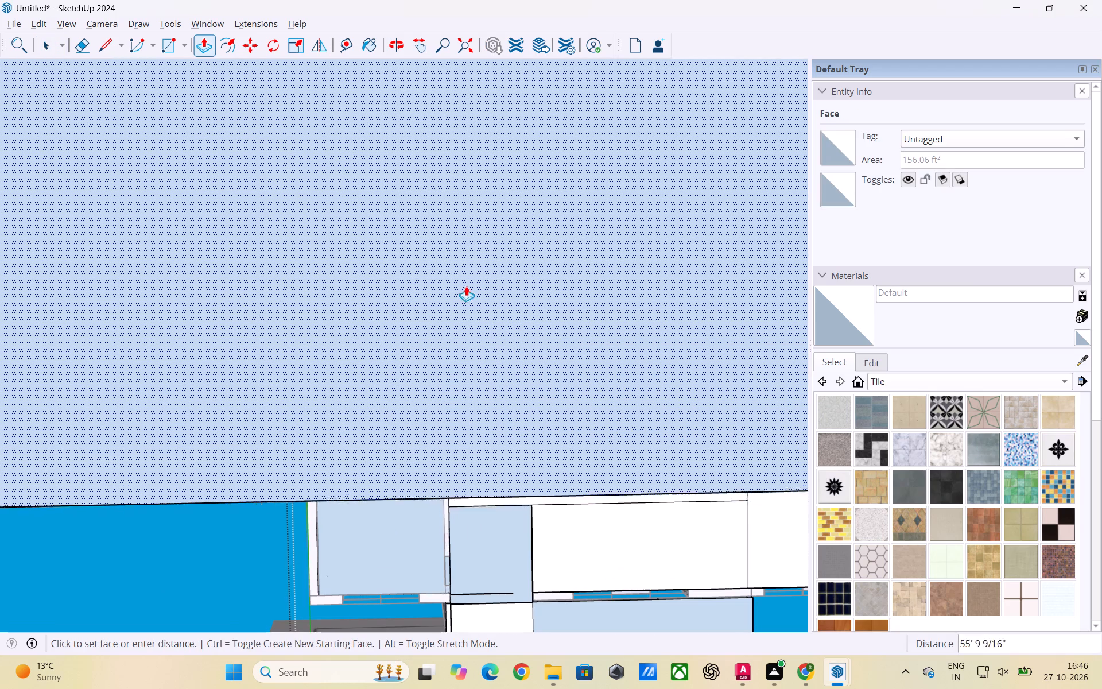
scroll(407, 293, down, 2)
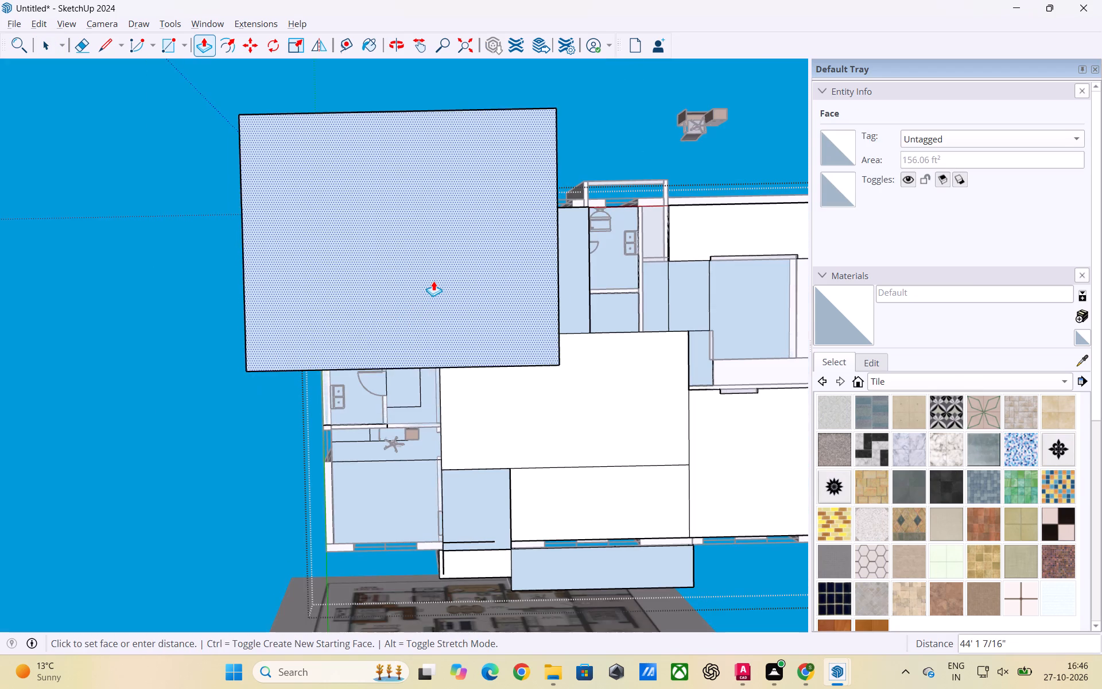
text(4")
key(Return)
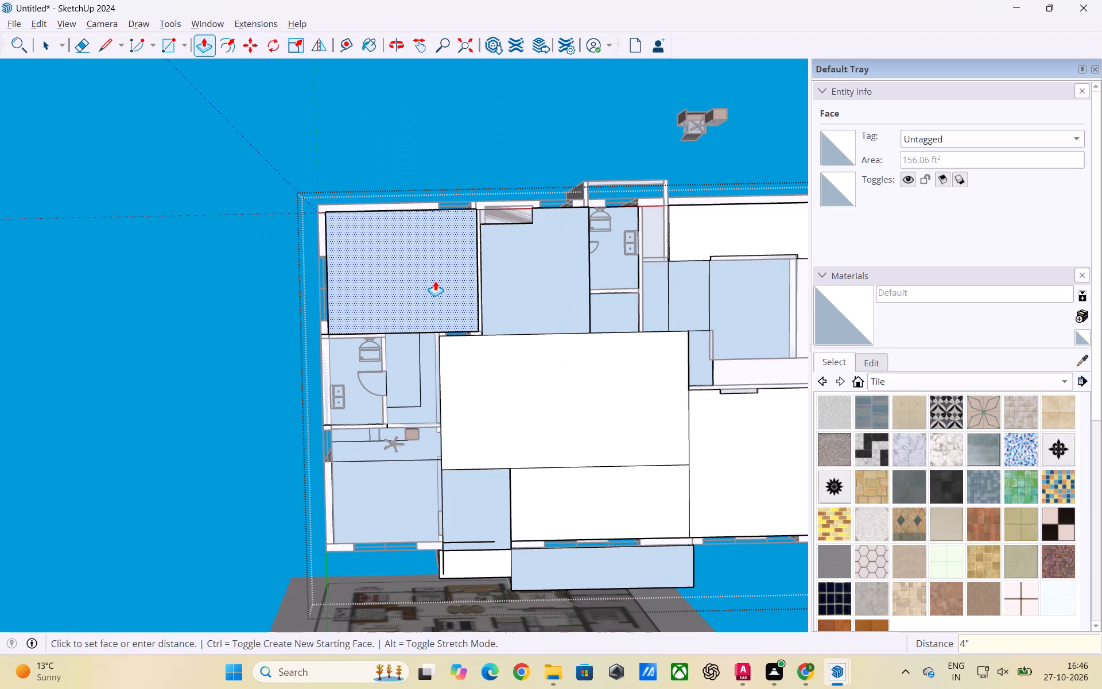
key(space)
click(196, 254)
Reopen the floor group, Push/Pull the floor face of the room beside the large corner room by 4", and exit the group.
scroll(196, 253, down, 3)
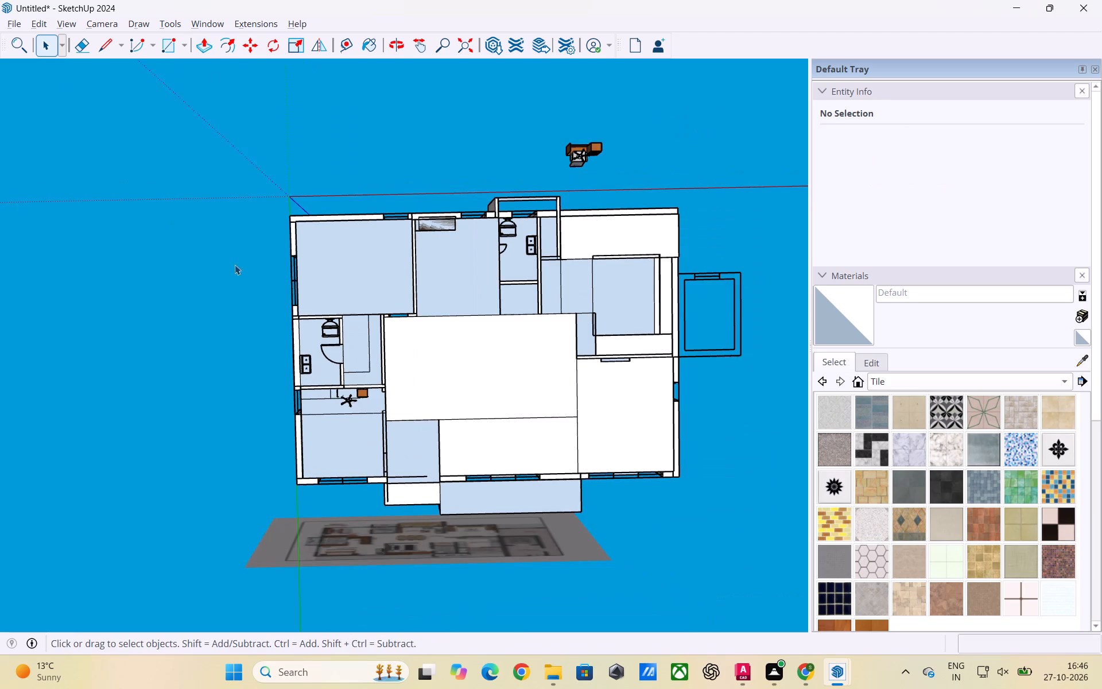
scroll(355, 281, down, 1)
scroll(437, 274, up, 2)
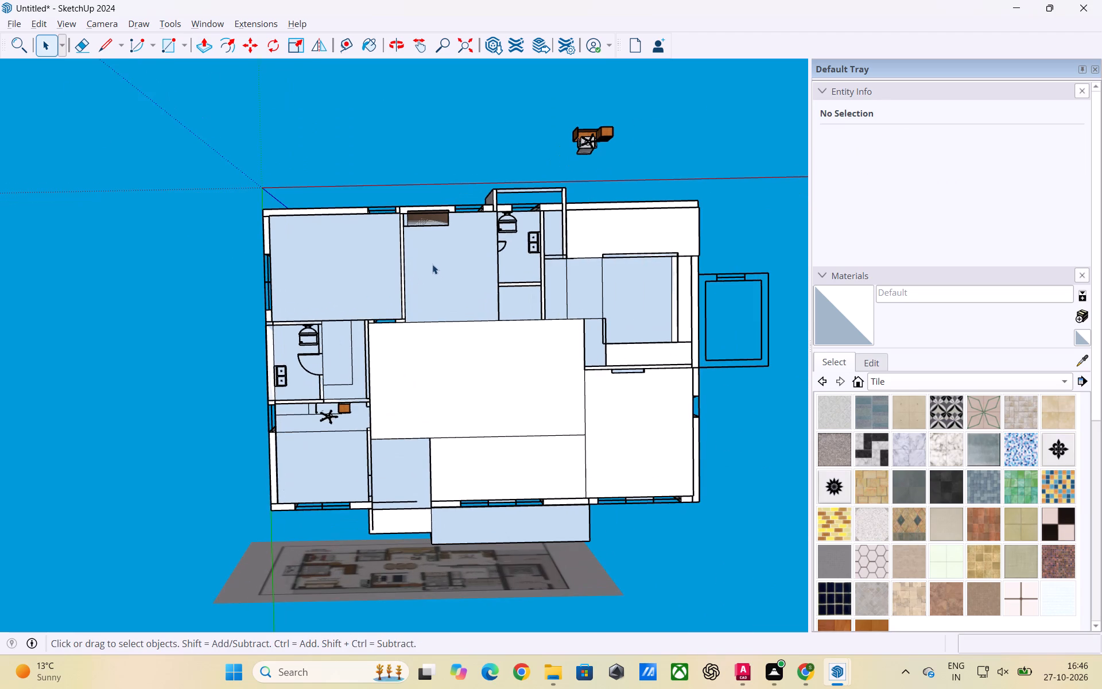
triple_click(434, 274)
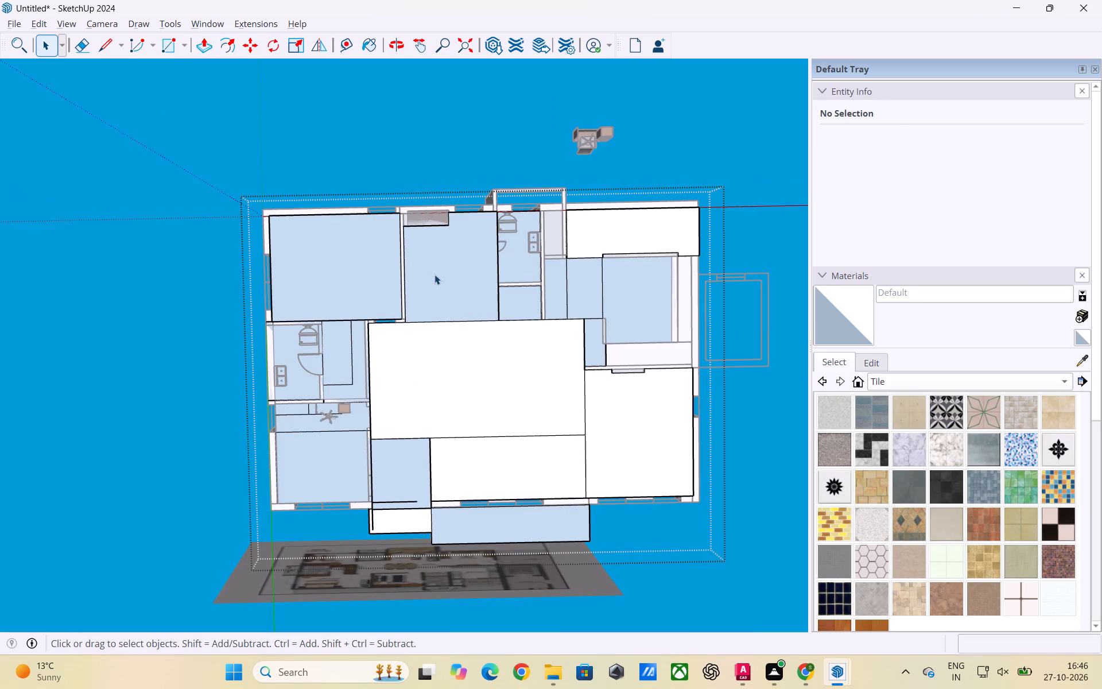
click(436, 274)
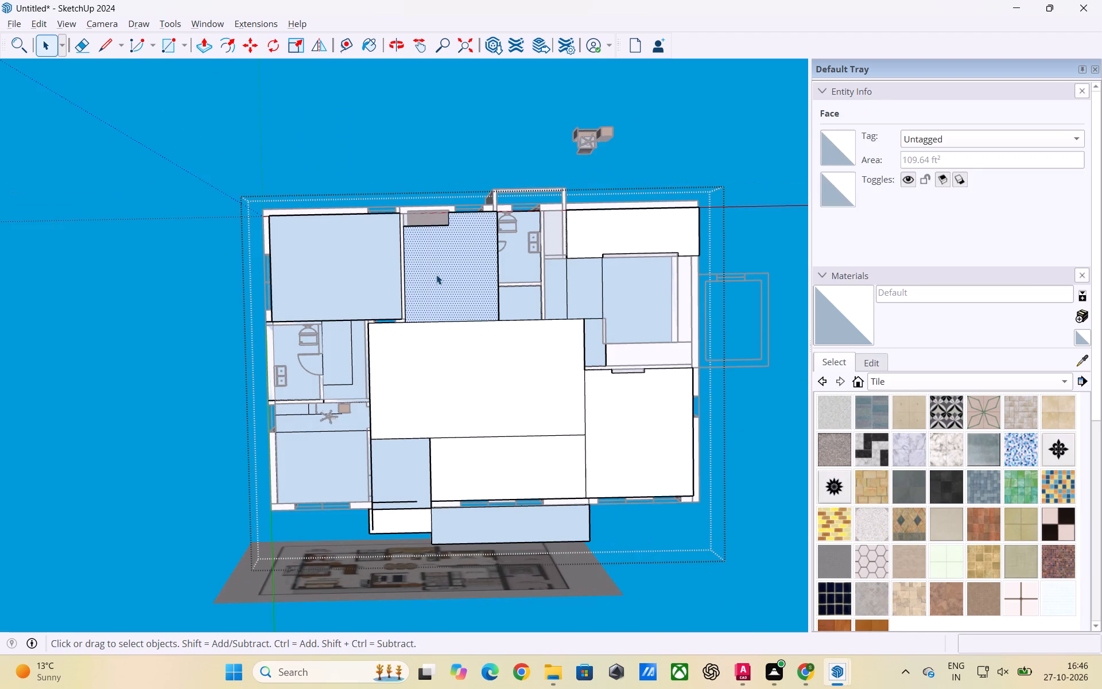
key(p)
click(436, 274)
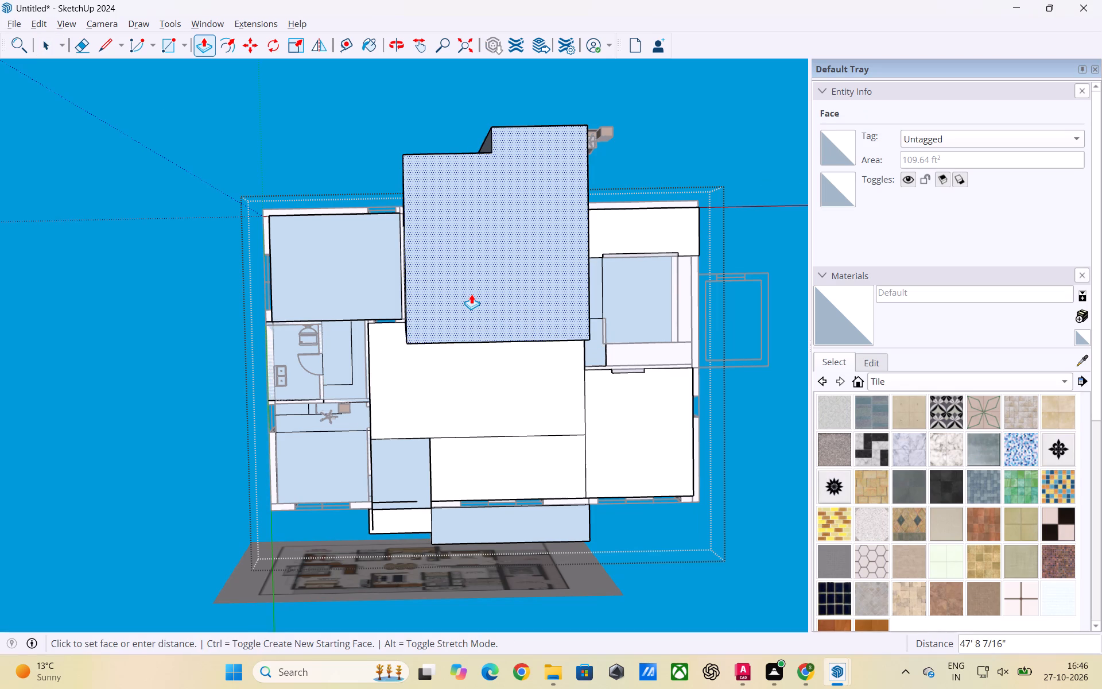
text(4")
key(Return)
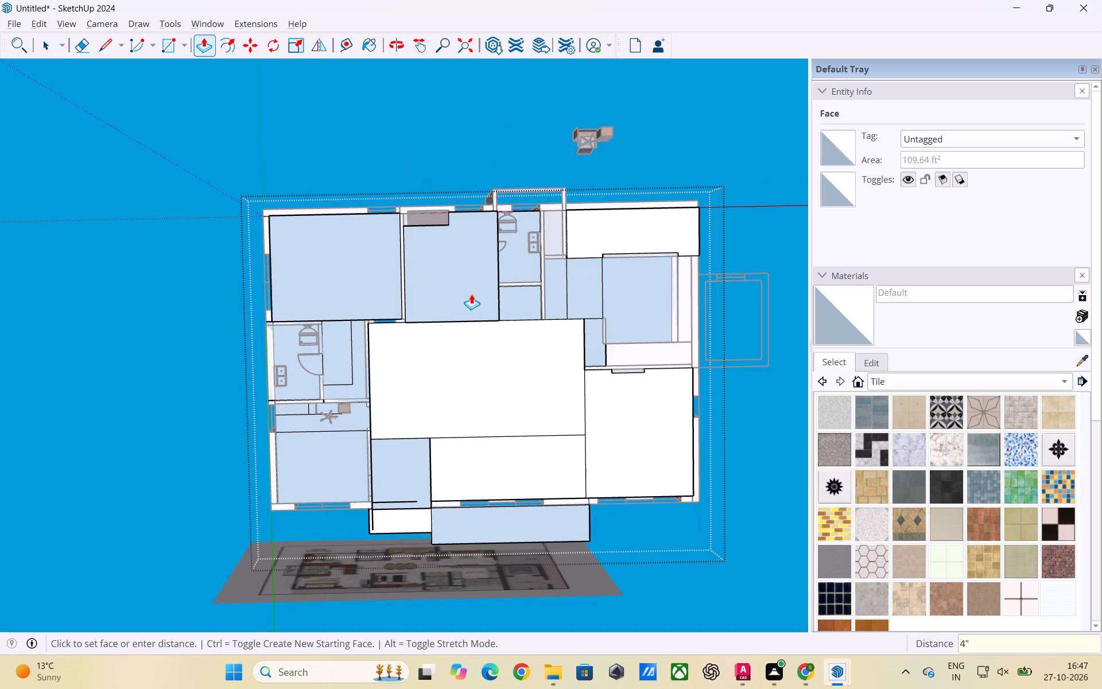
key(space)
click(123, 303)
Open the floor group, Push/Pull the small floor face between the next bathroom and the central floor by 4", and exit the group.
scroll(464, 281, down, 3)
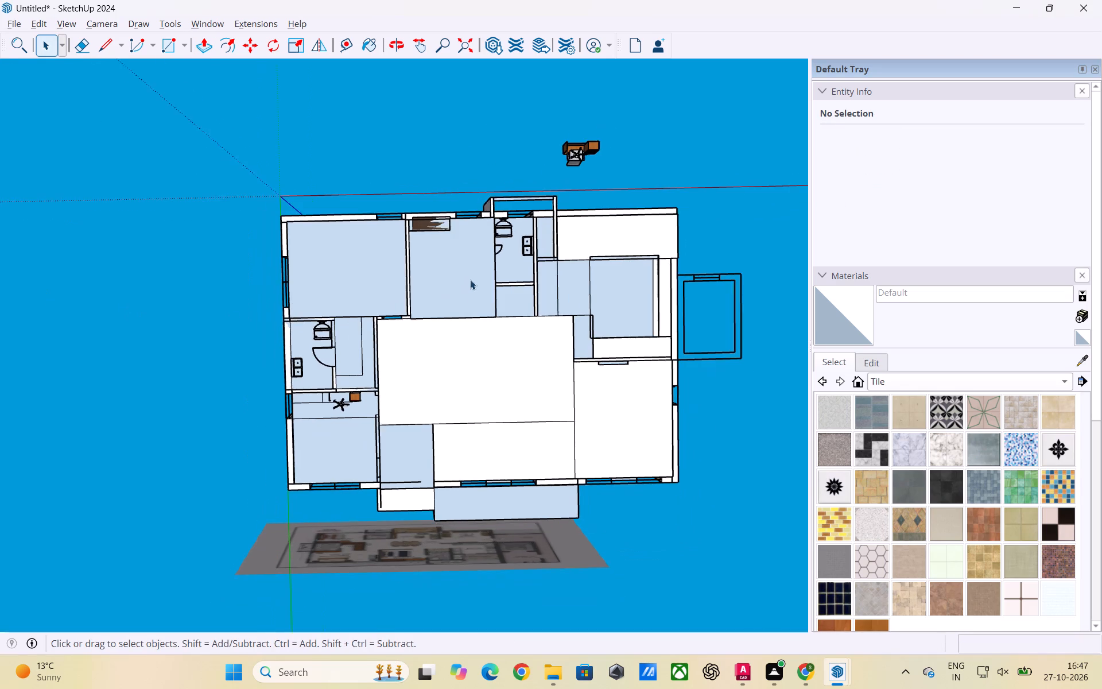
scroll(543, 269, up, 5)
click(503, 303)
double_click(503, 303)
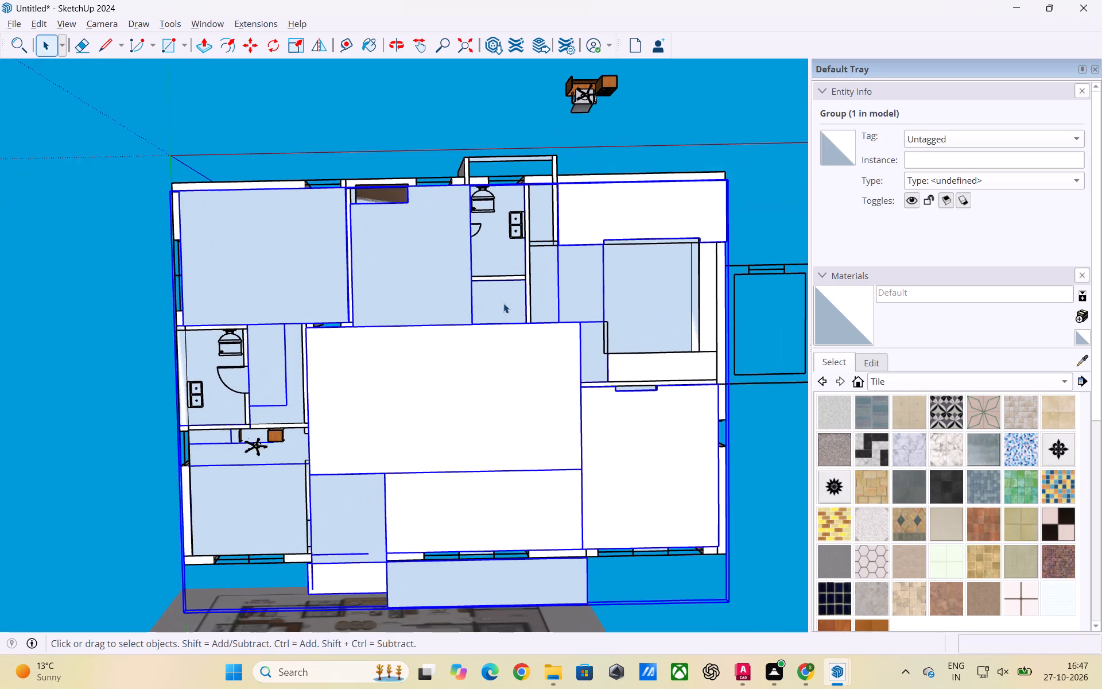
click(503, 299)
key(p)
click(503, 299)
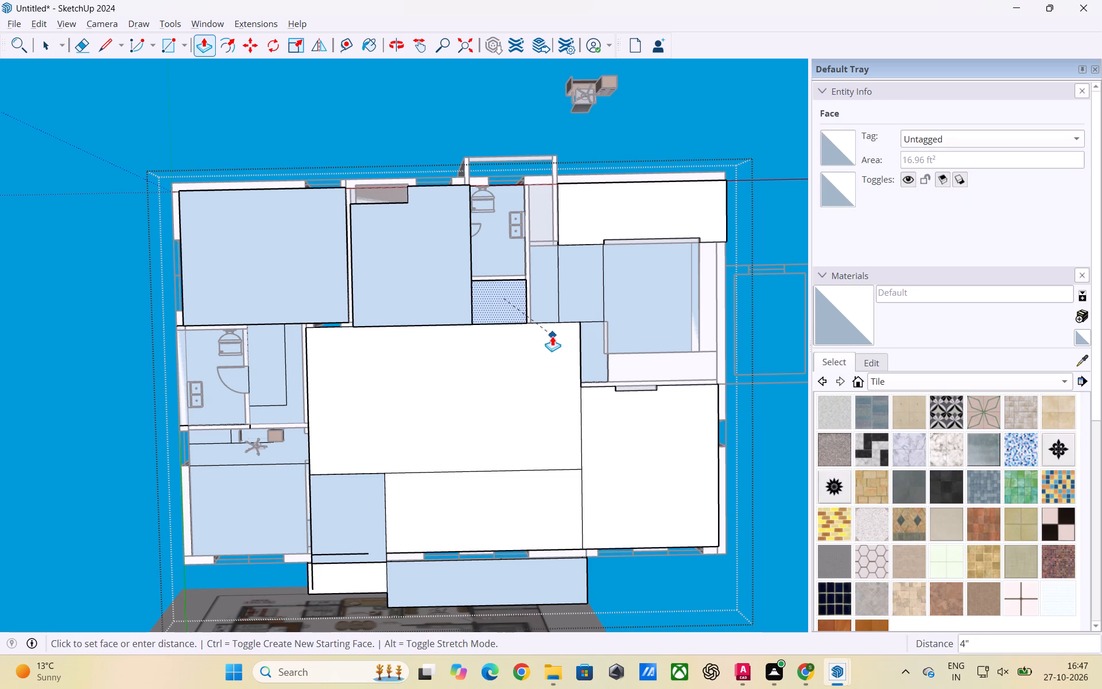
key(space)
click(775, 304)
Open the floor group, Push/Pull the squarish floor face on the detached-frame side of the house by 4", and exit the group.
scroll(569, 296, up, 3)
scroll(540, 290, down, 4)
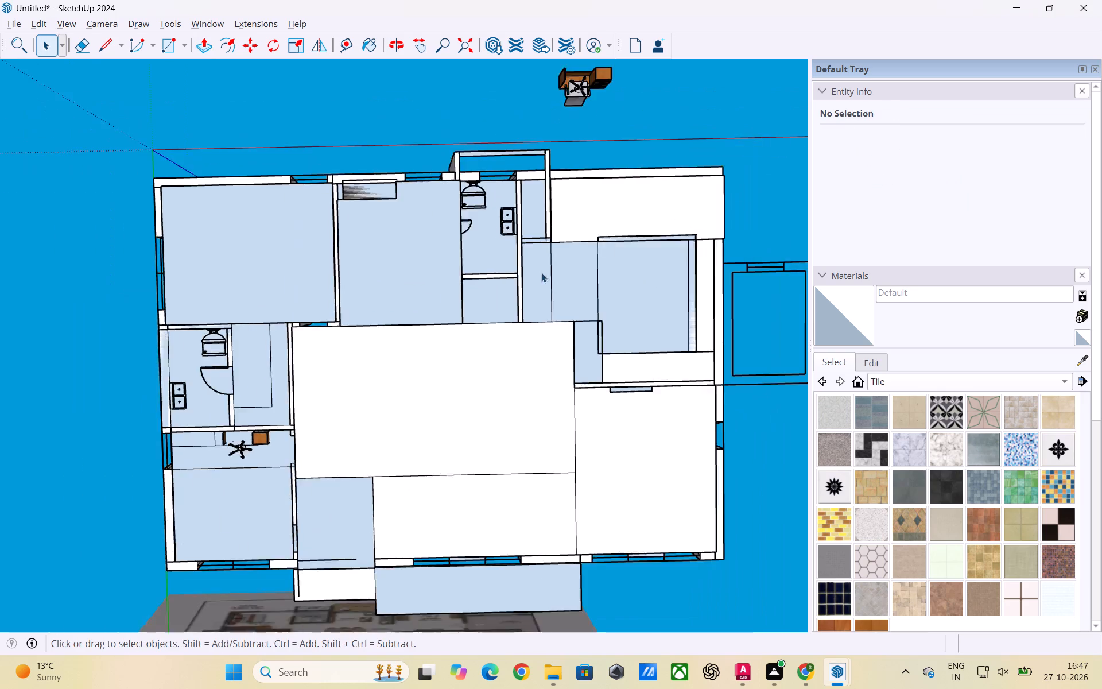
scroll(541, 273, down, 5)
scroll(503, 388, up, 3)
scroll(506, 318, up, 2)
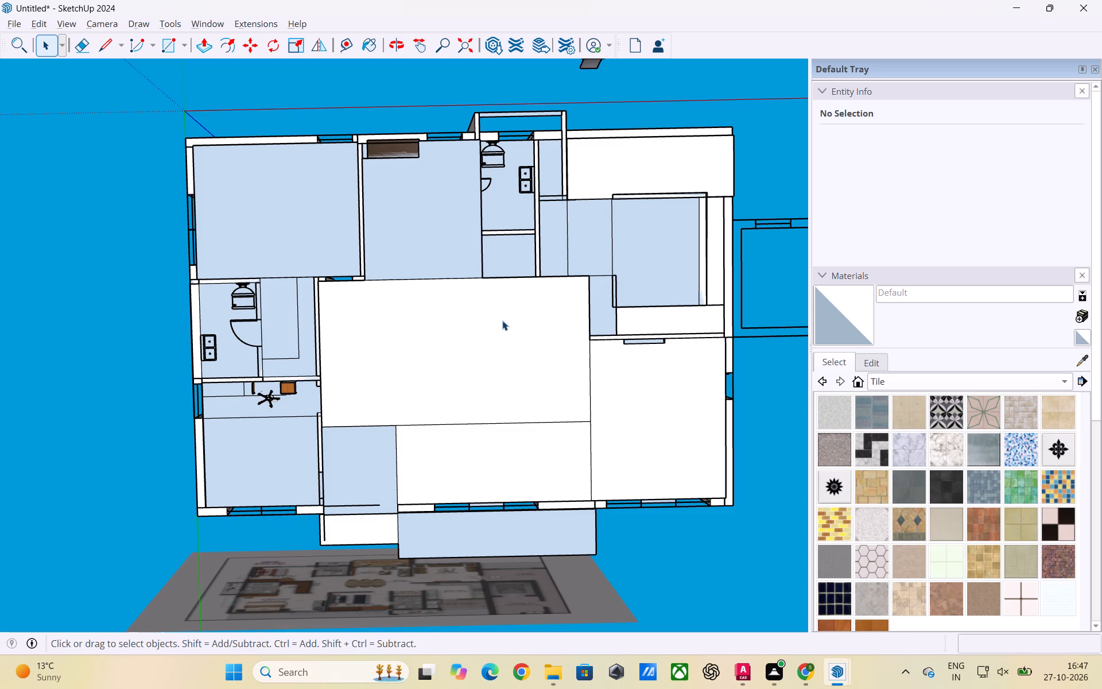
click(671, 252)
triple_click(667, 250)
click(647, 247)
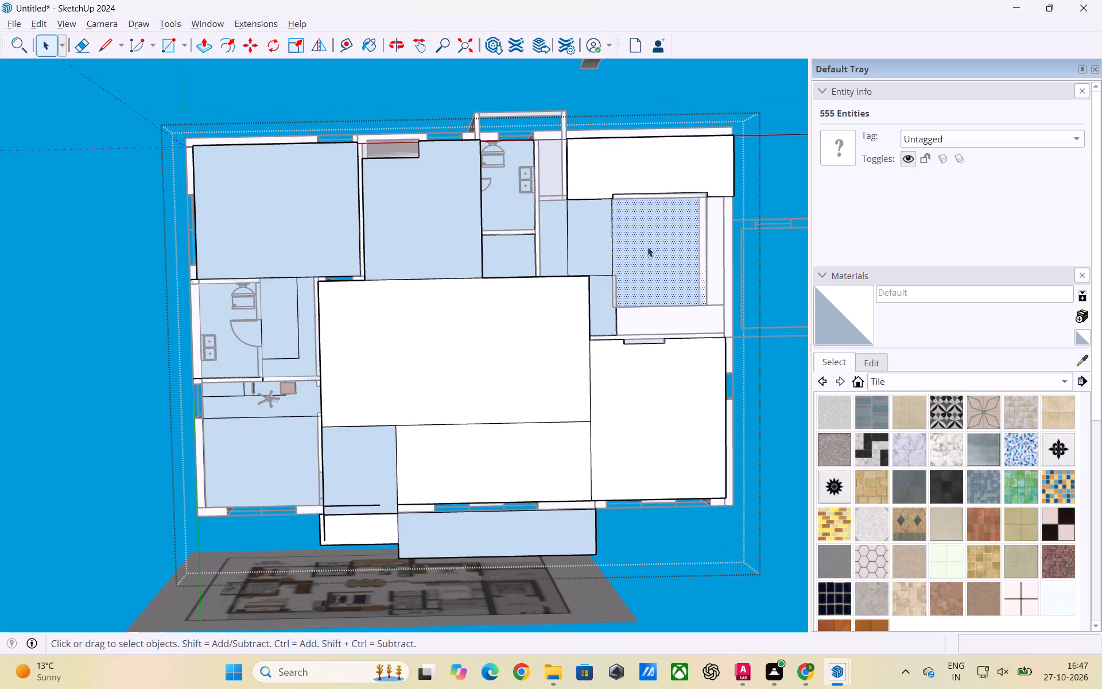
key(p)
click(647, 247)
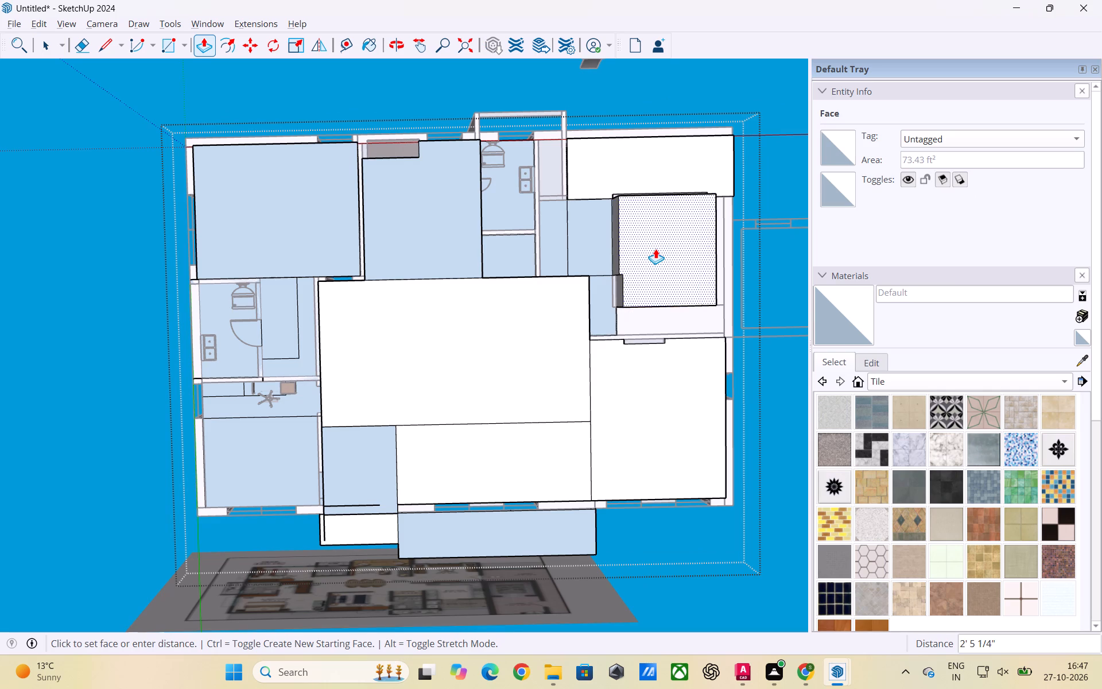
text(4")
key(Return)
key(space)
click(681, 92)
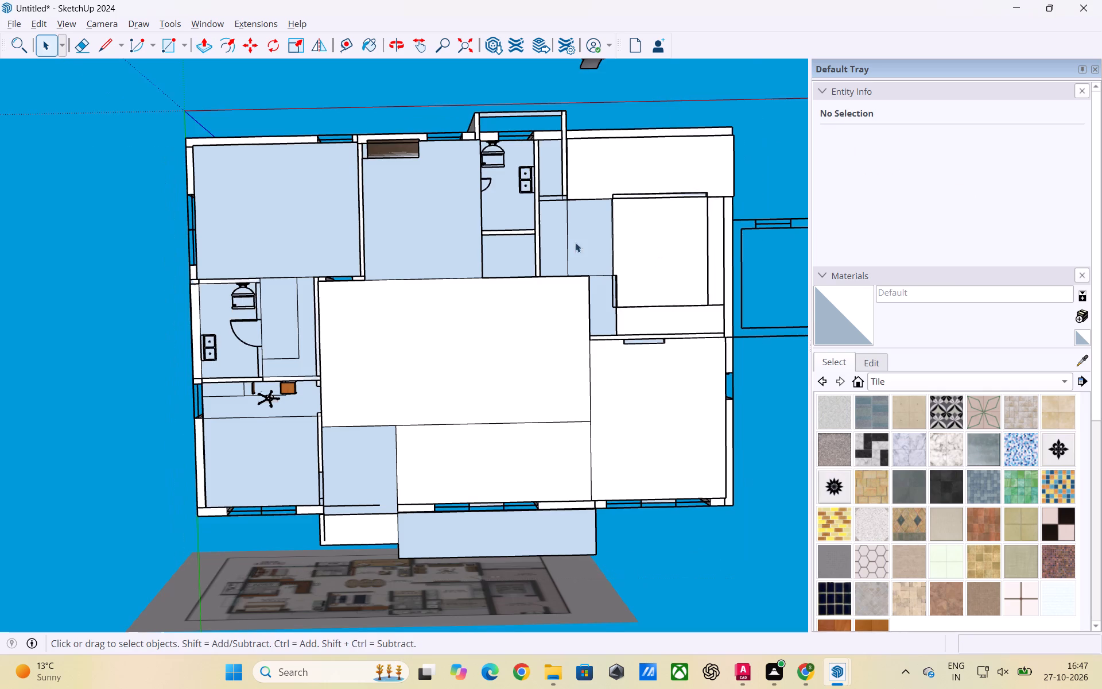
Reopen the floor group, Push/Pull the narrow floor face adjoining that squarish room on its bathroom side by 4", and exit the group.
scroll(567, 256, up, 2)
click(595, 232)
double_click(595, 230)
click(594, 226)
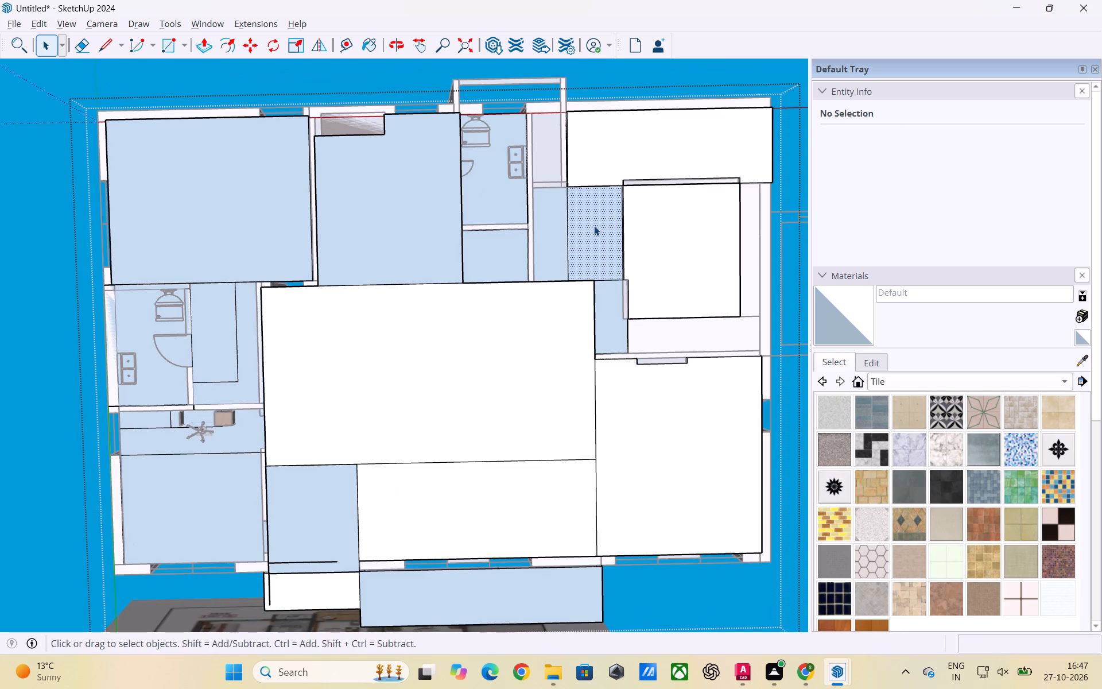
key(p)
click(594, 226)
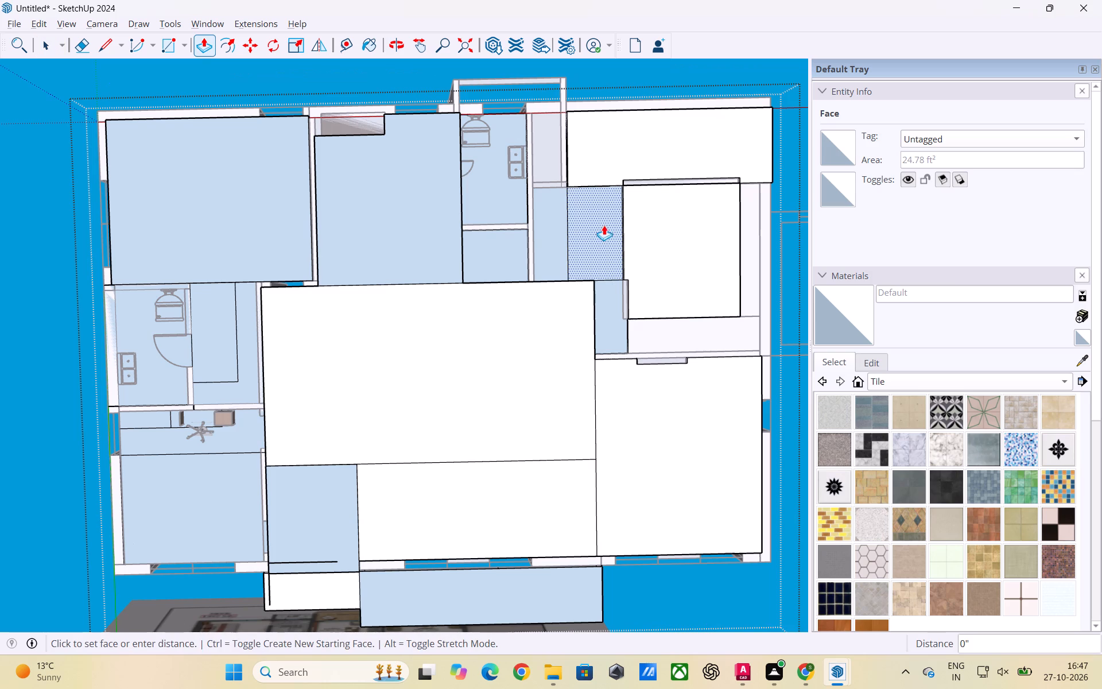
scroll(586, 260, down, 1)
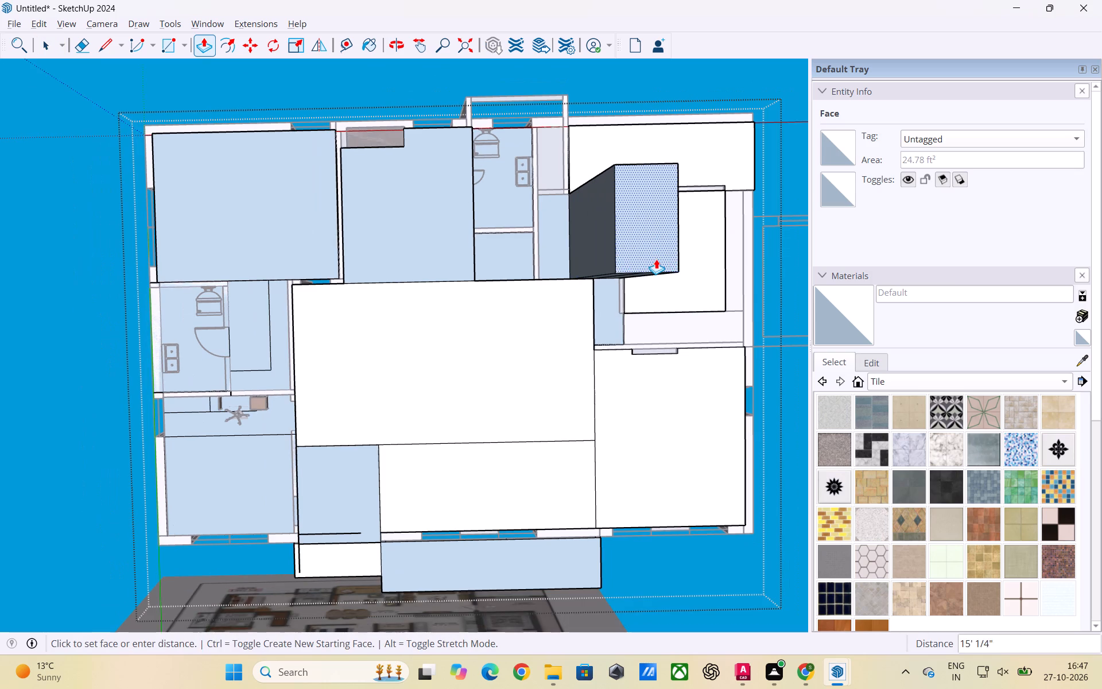
text(4")
key(Return)
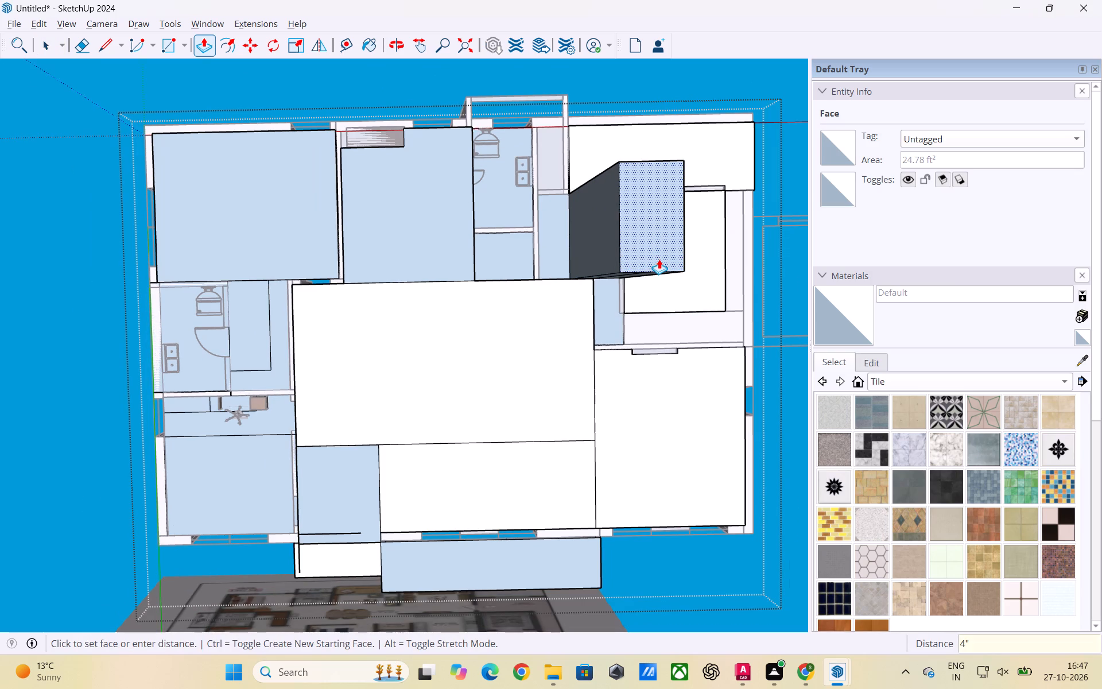
key(space)
click(90, 226)
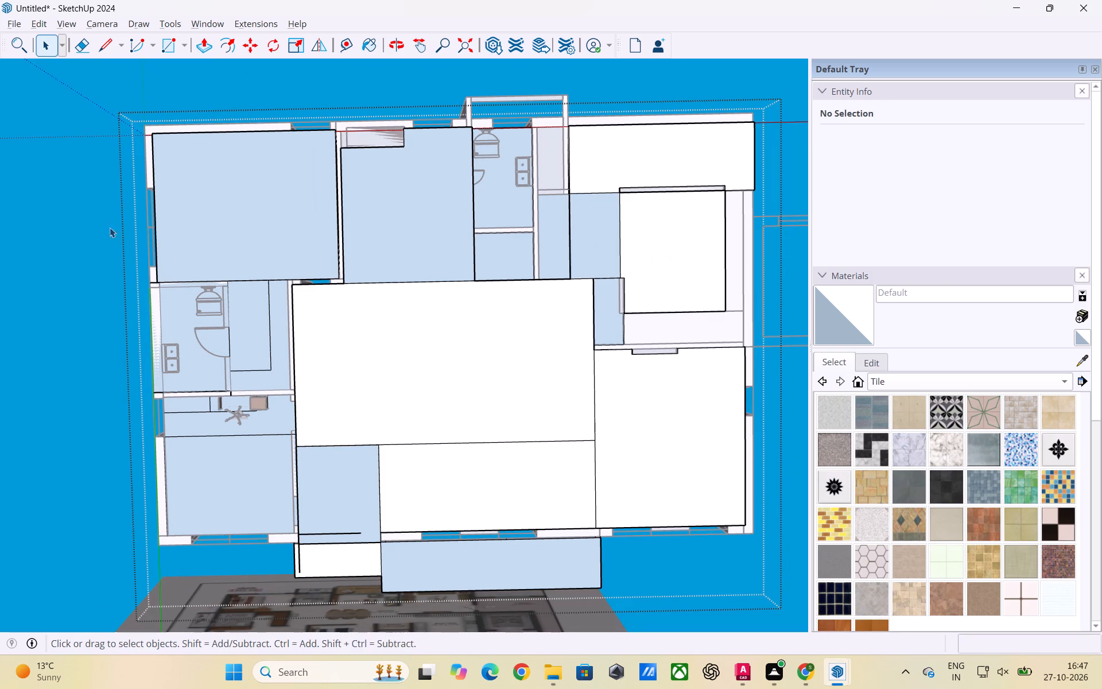
Open the floor group, Push/Pull the small floor face between the desk-chair room and the central floor by 4", and exit the group.
scroll(529, 257, down, 5)
scroll(423, 431, up, 2)
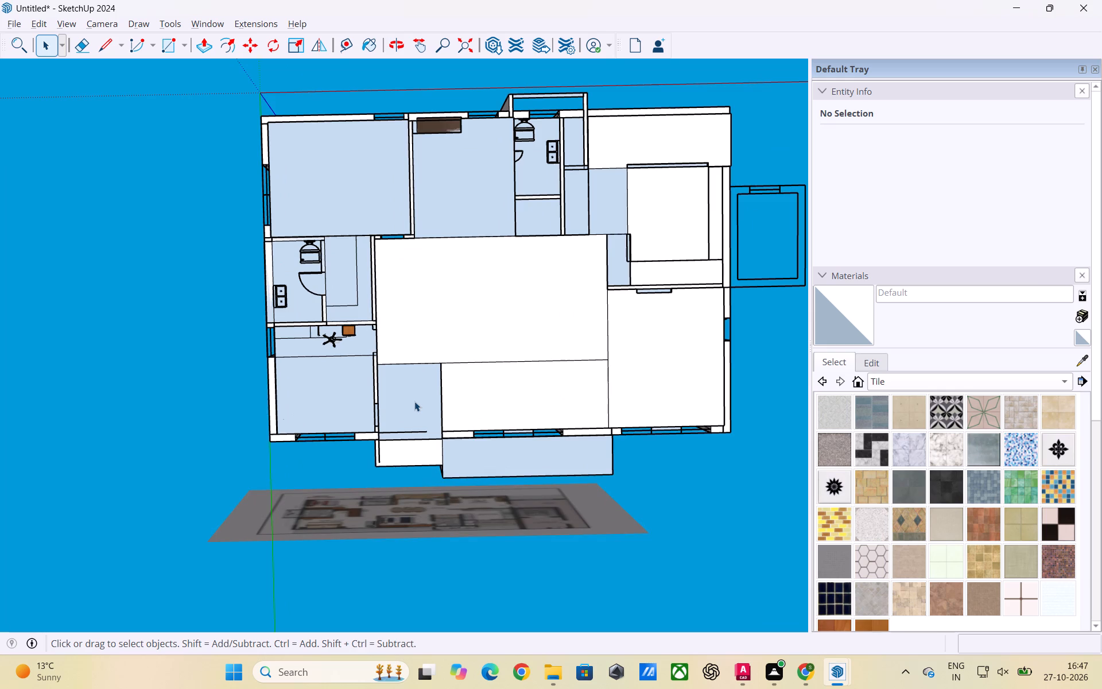
click(414, 401)
double_click(414, 401)
click(414, 401)
double_click(414, 401)
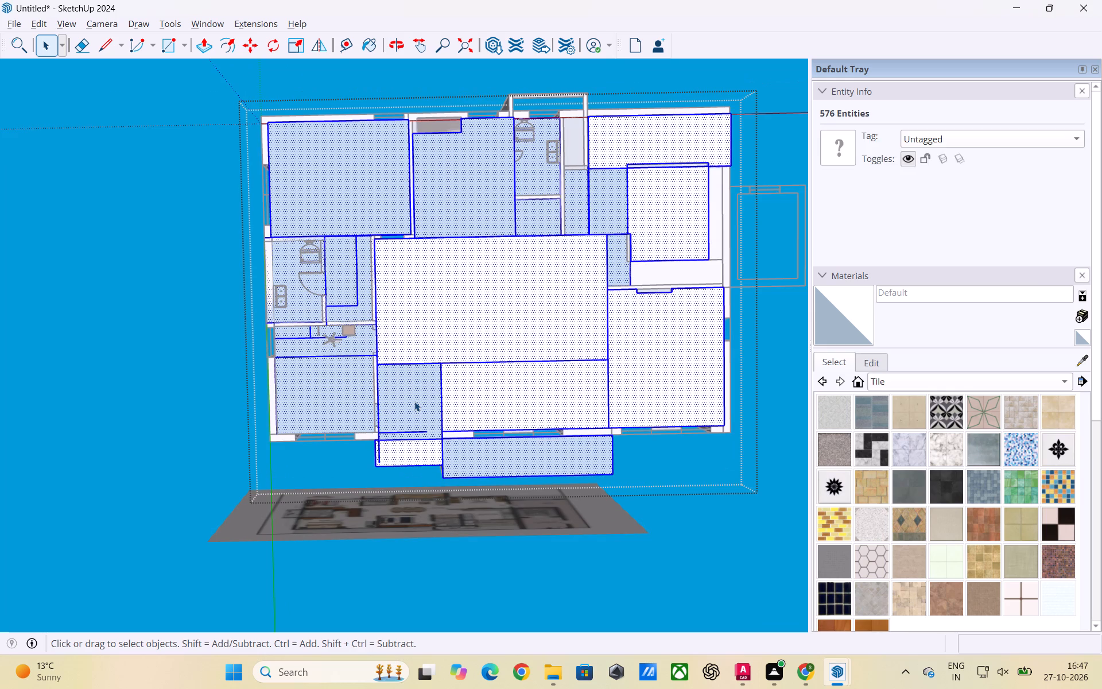
key(p)
click(414, 401)
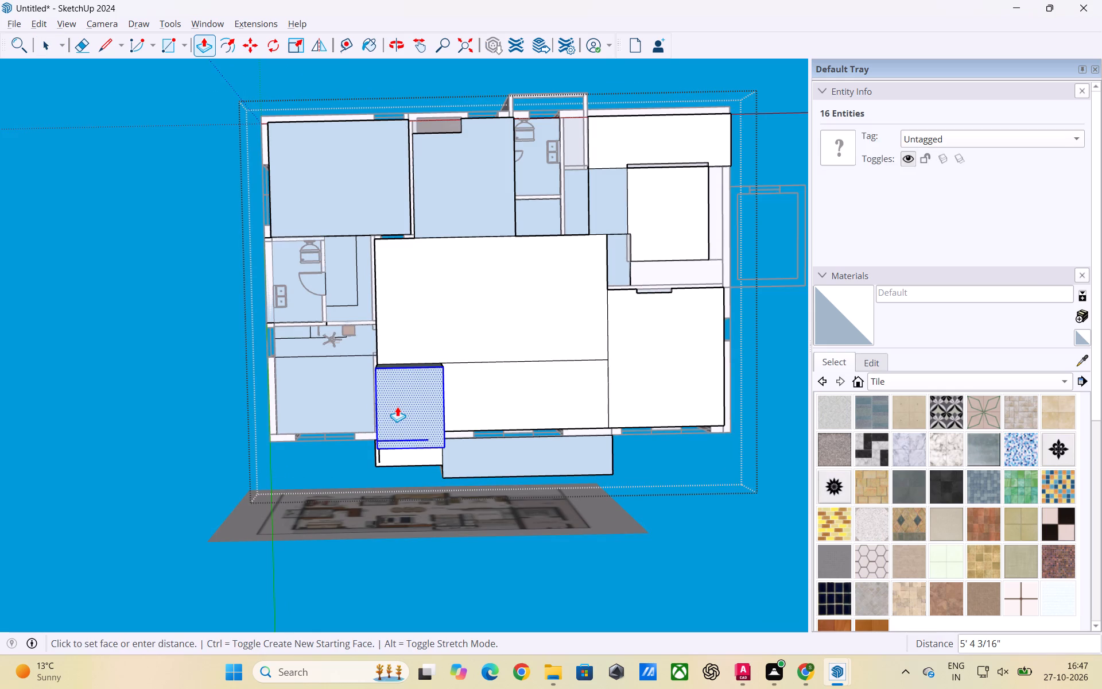
text(4")
key(Return)
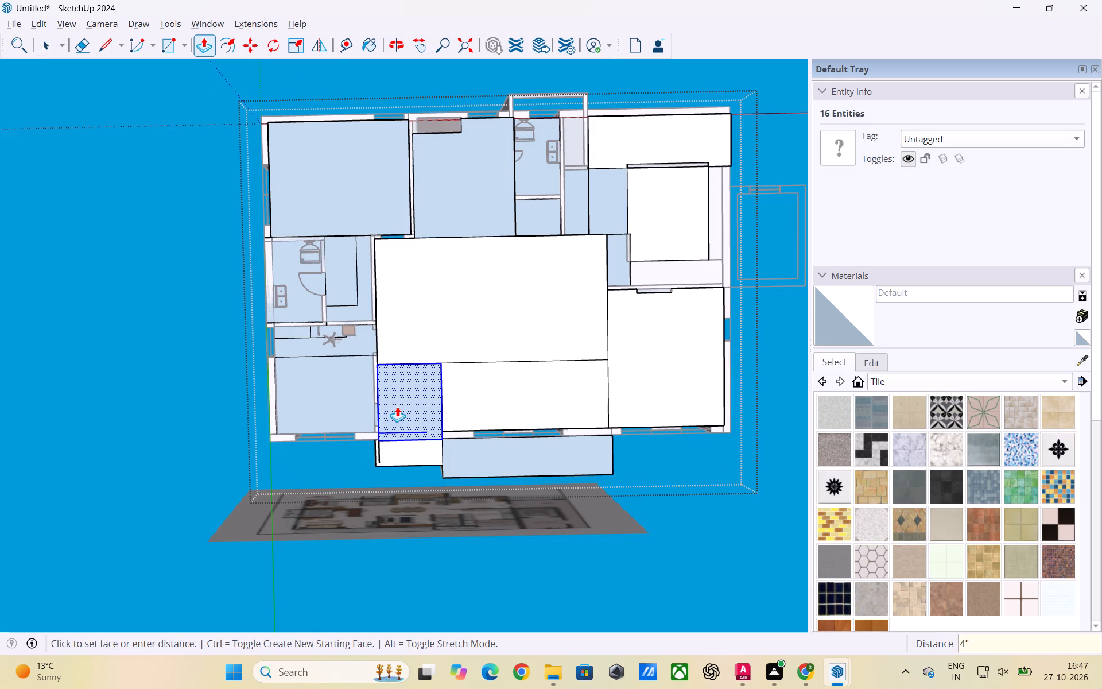
key(space)
click(721, 574)
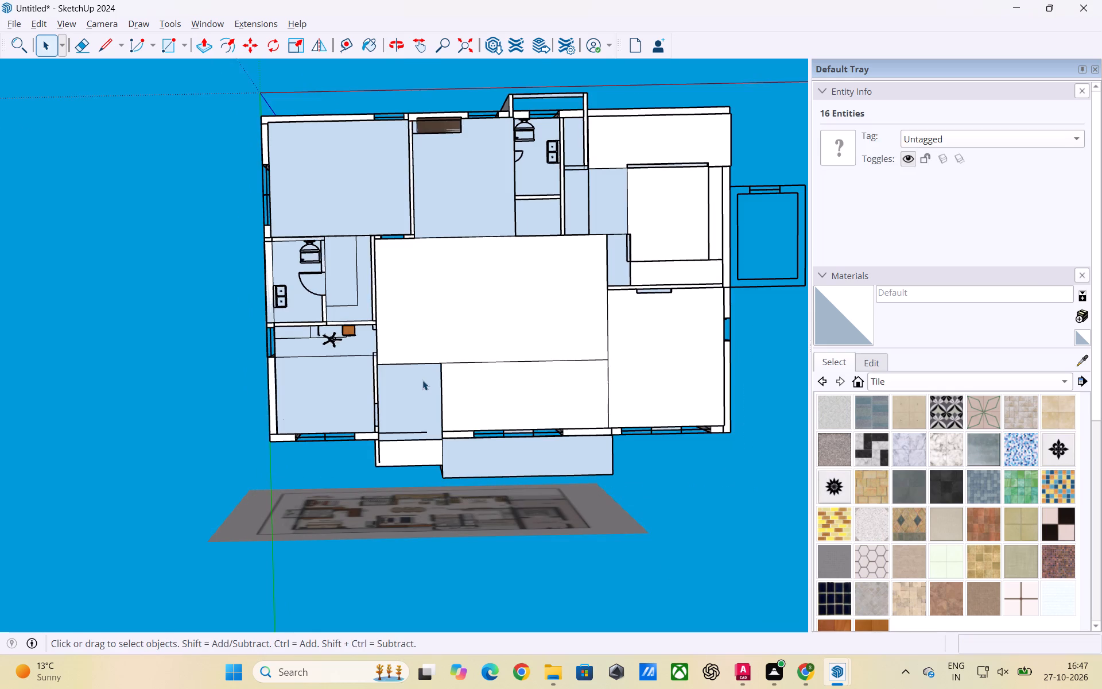
Examine the underside of the whole house to compare the room and balcony floors.
scroll(422, 380, up, 2)
scroll(422, 380, down, 6)
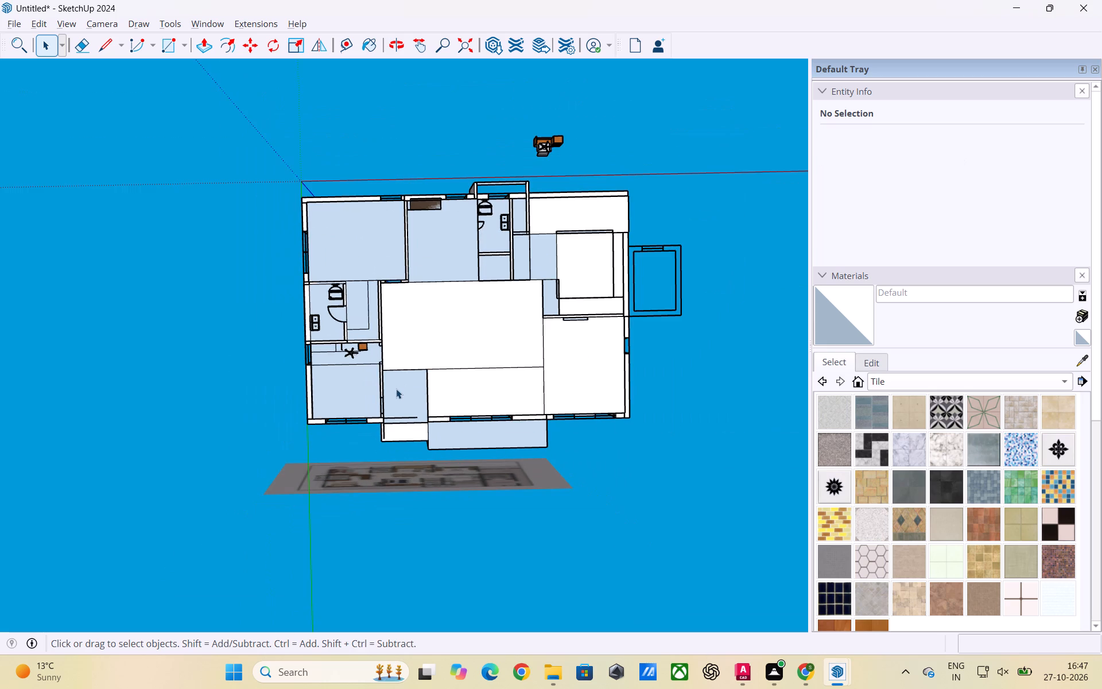
scroll(396, 389, down, 2)
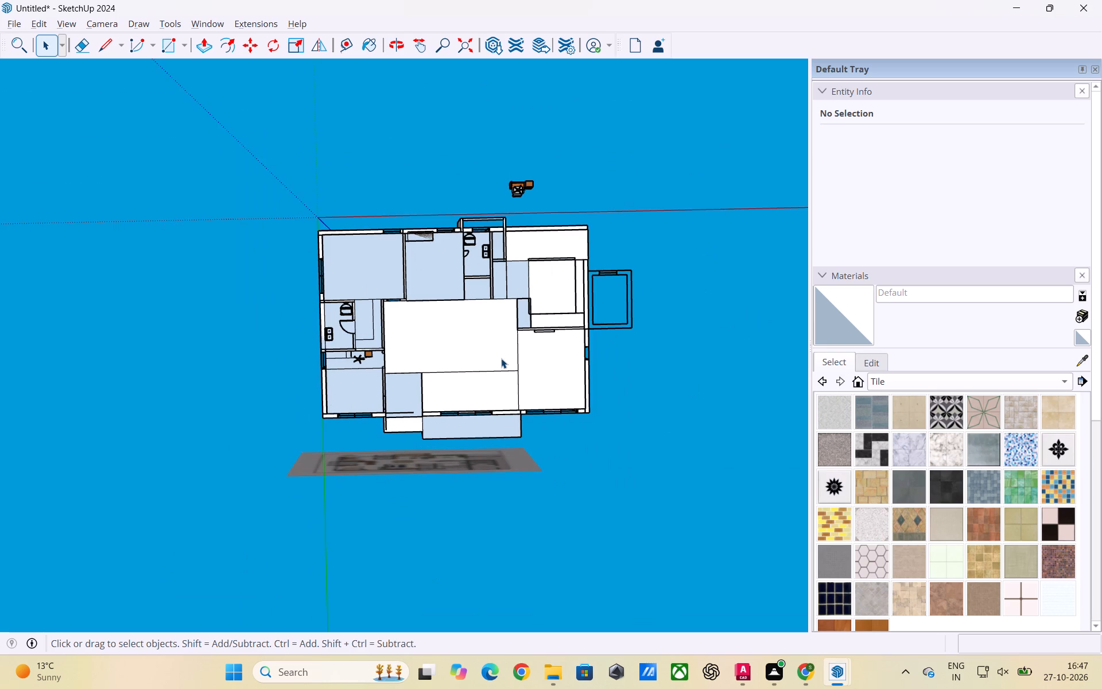
scroll(399, 415, down, 2)
scroll(501, 394, down, 4)
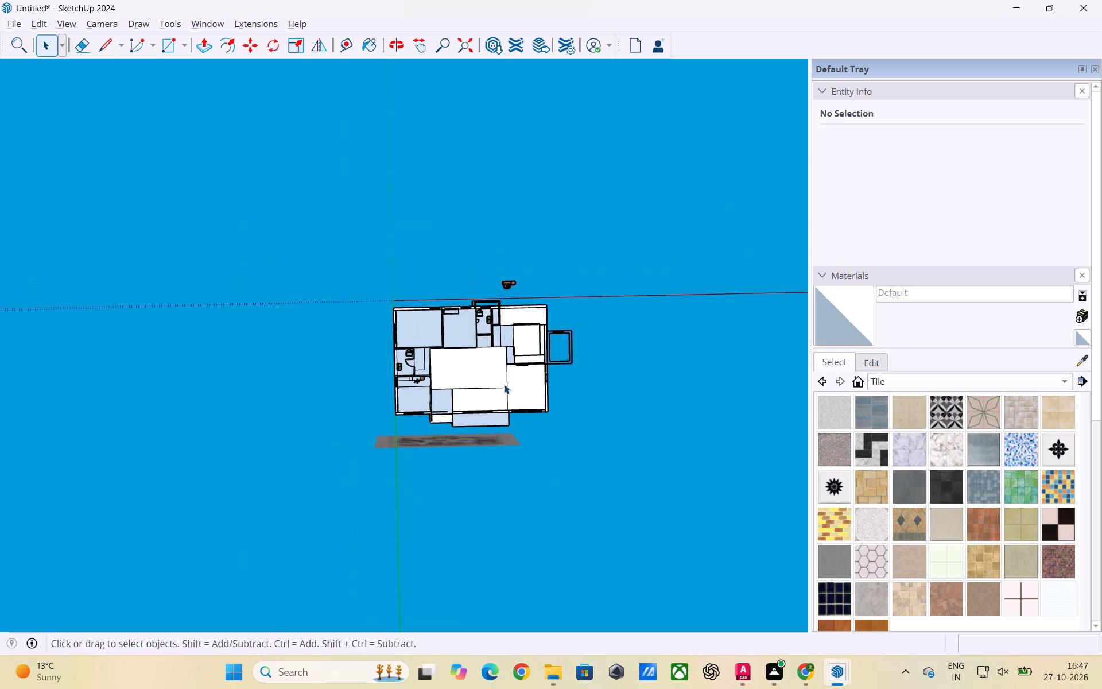
middle_drag(504, 384, 514, 433)
scroll(460, 338, up, 3)
scroll(460, 338, down, 1)
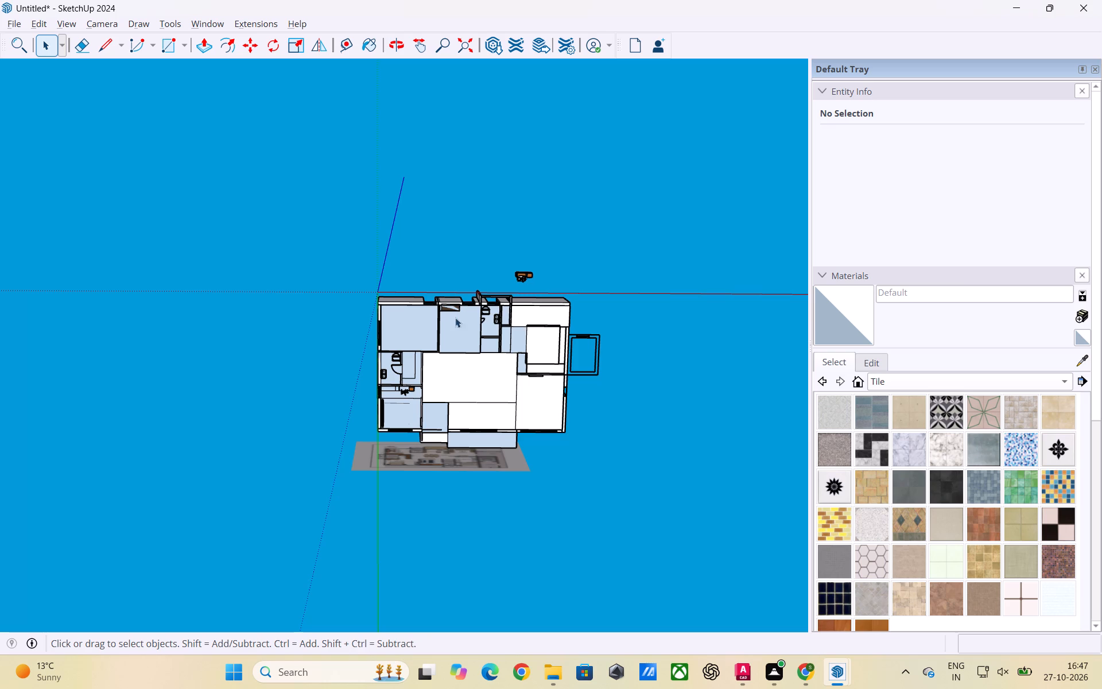
Open the floor group, Push/Pull the large corner room's floor face nearest the origin by 4" again, and exit the group.
scroll(455, 313, up, 4)
middle_drag(418, 340, 416, 291)
scroll(372, 314, up, 5)
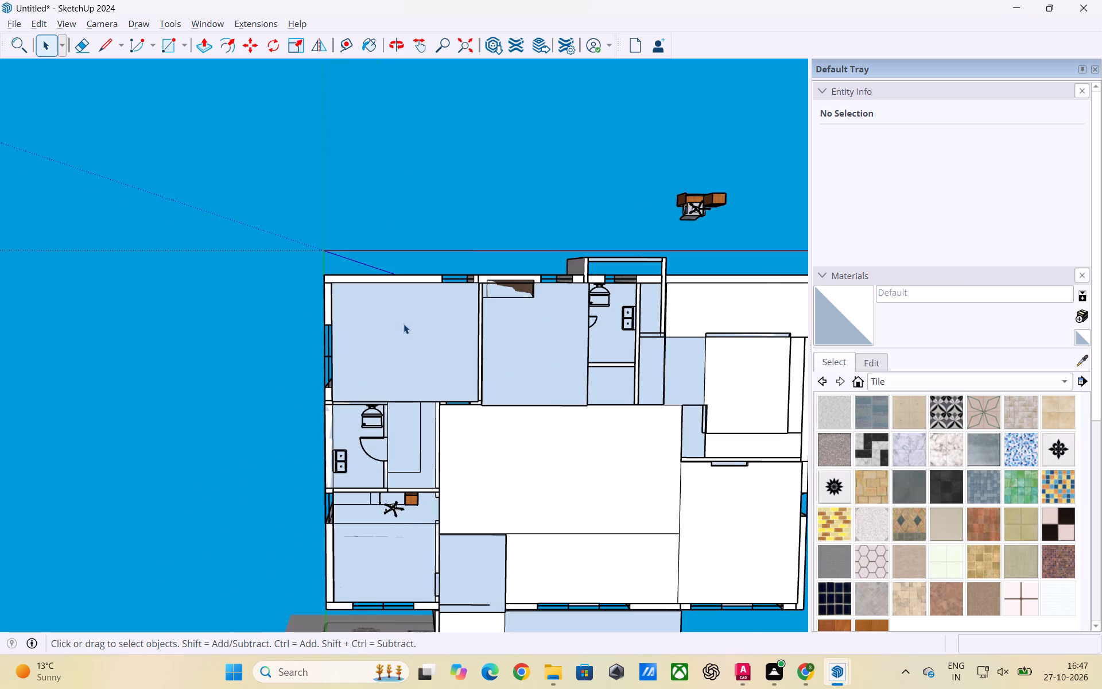
click(403, 324)
double_click(405, 338)
click(391, 332)
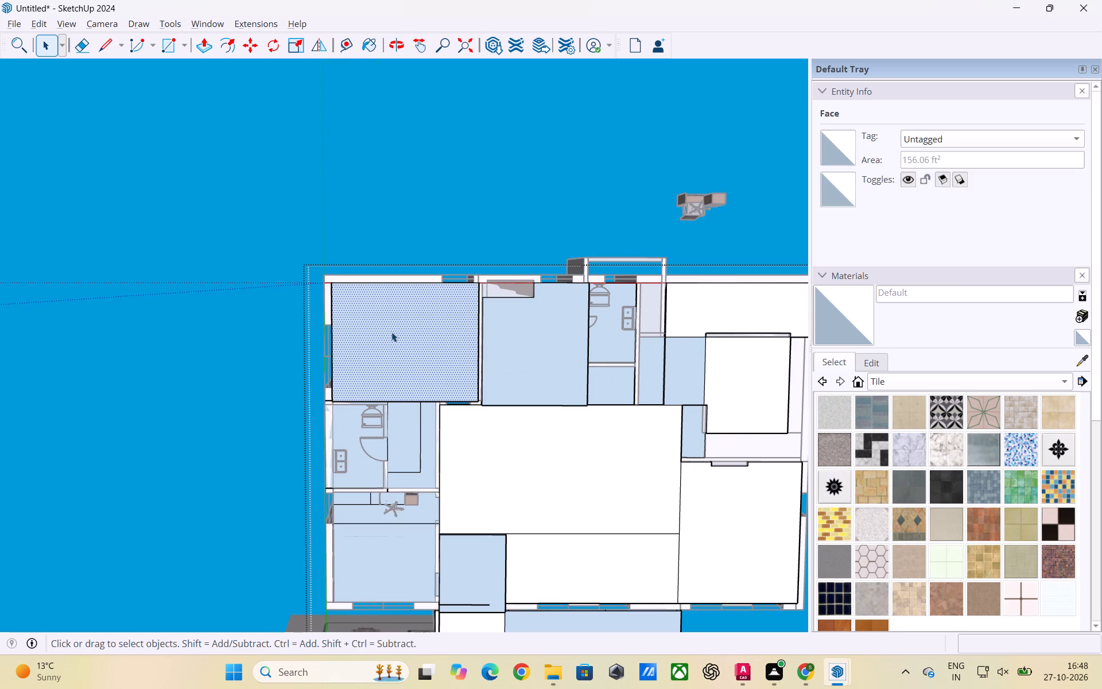
key(p)
click(391, 332)
text(4")
key(Return)
key(space)
click(252, 237)
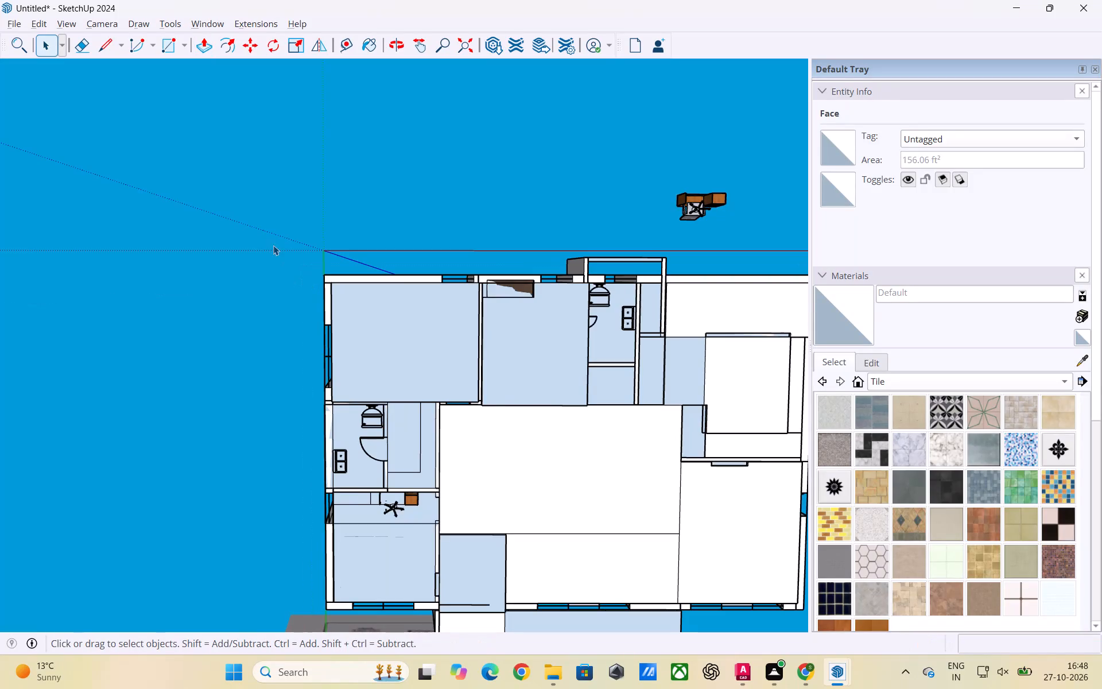
Reopen the floor group, Push/Pull the small floor face between the bathroom and the central floor by 4" again, and exit the group.
scroll(492, 362, up, 1)
scroll(352, 376, down, 5)
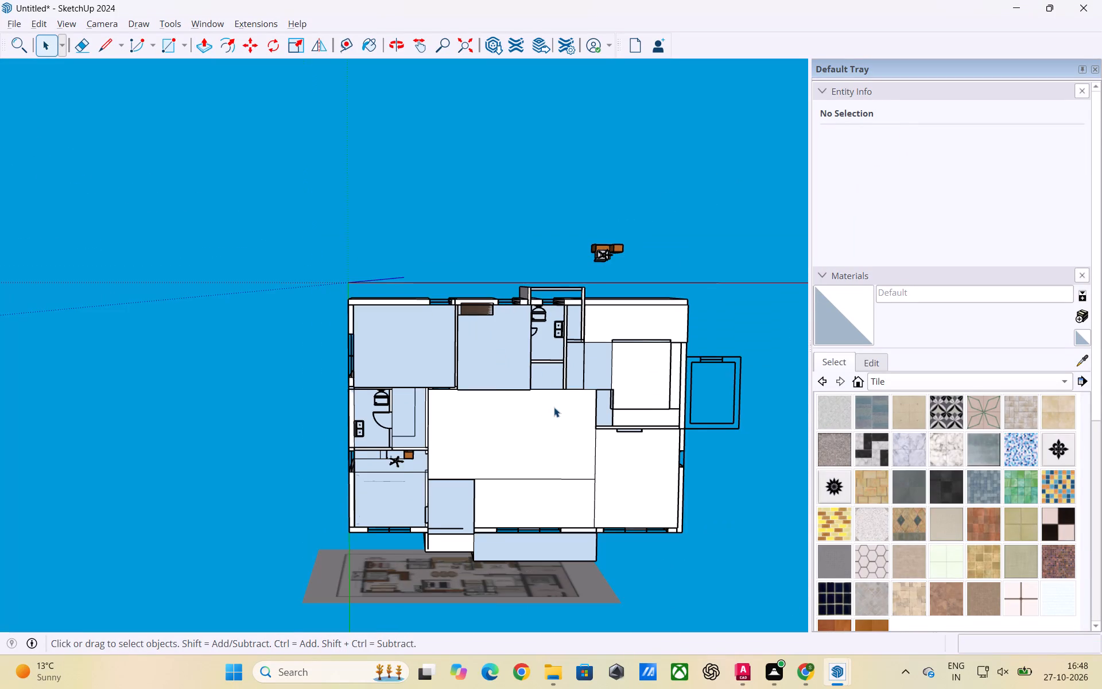
scroll(554, 407, up, 4)
click(548, 355)
triple_click(544, 359)
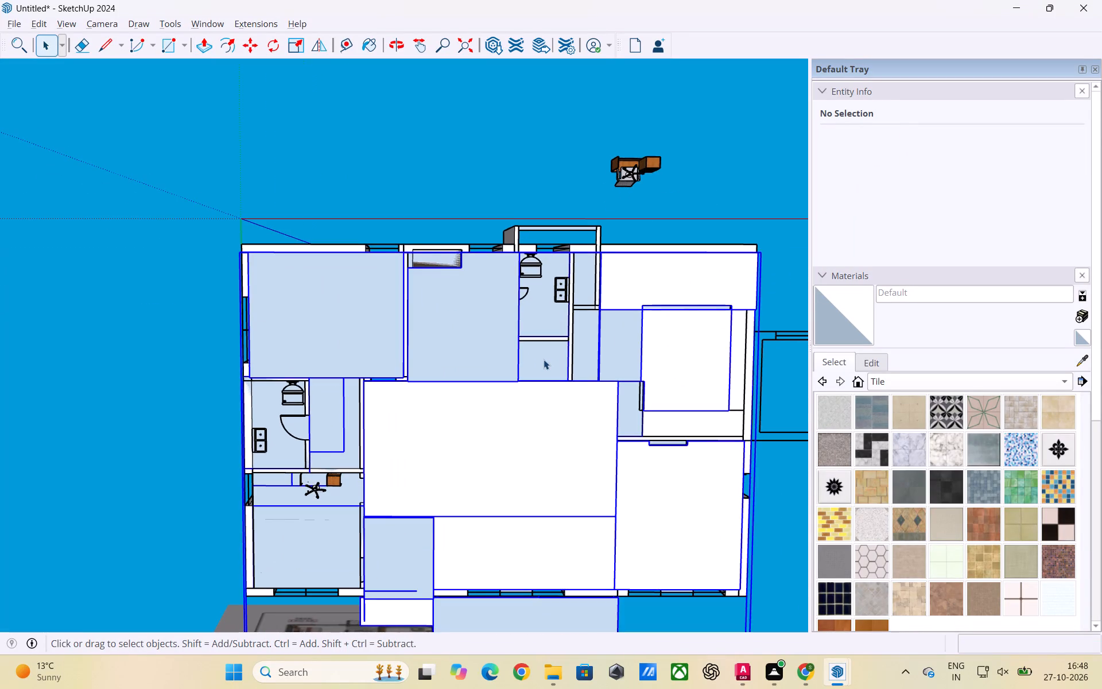
click(544, 359)
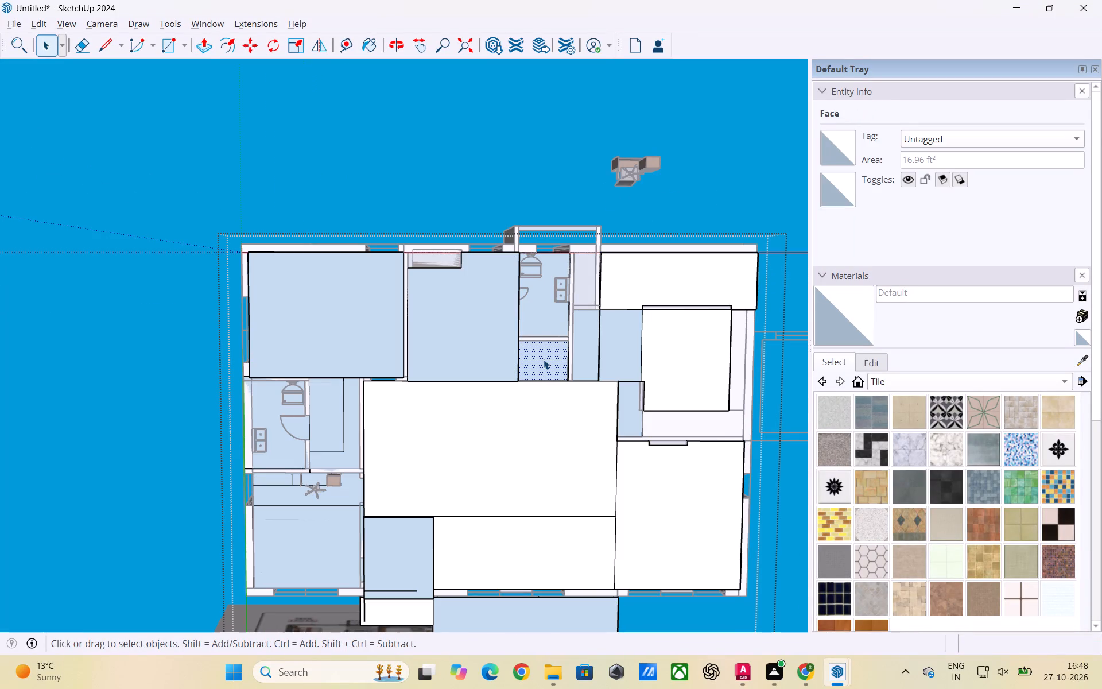
key(p)
click(544, 359)
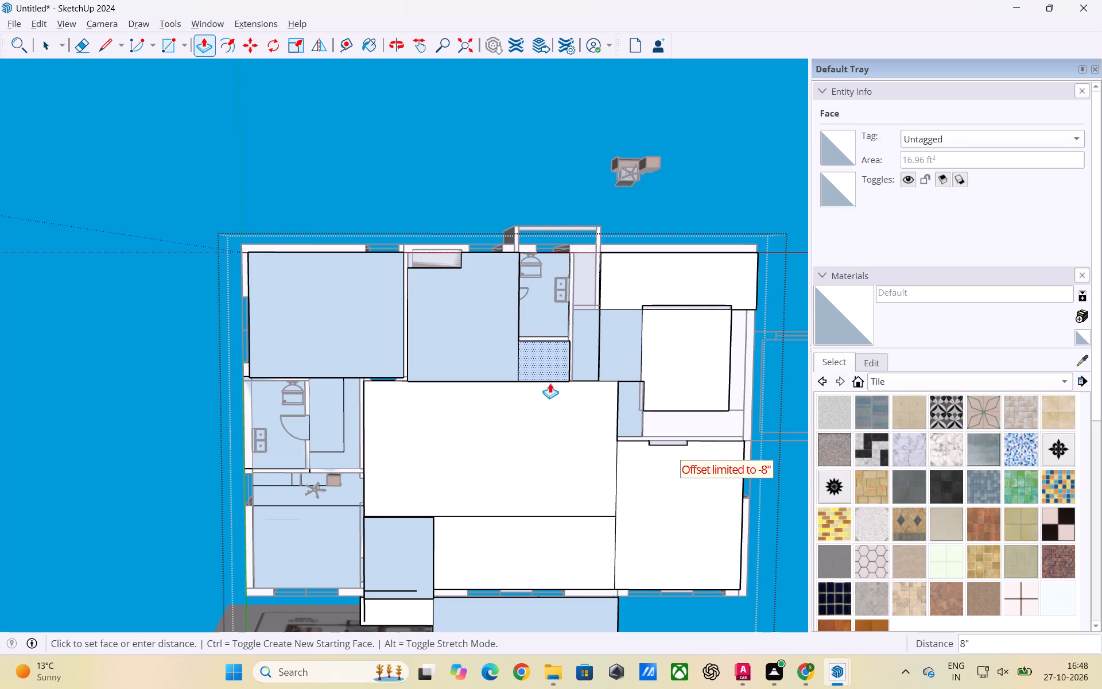
scroll(540, 365, down, 2)
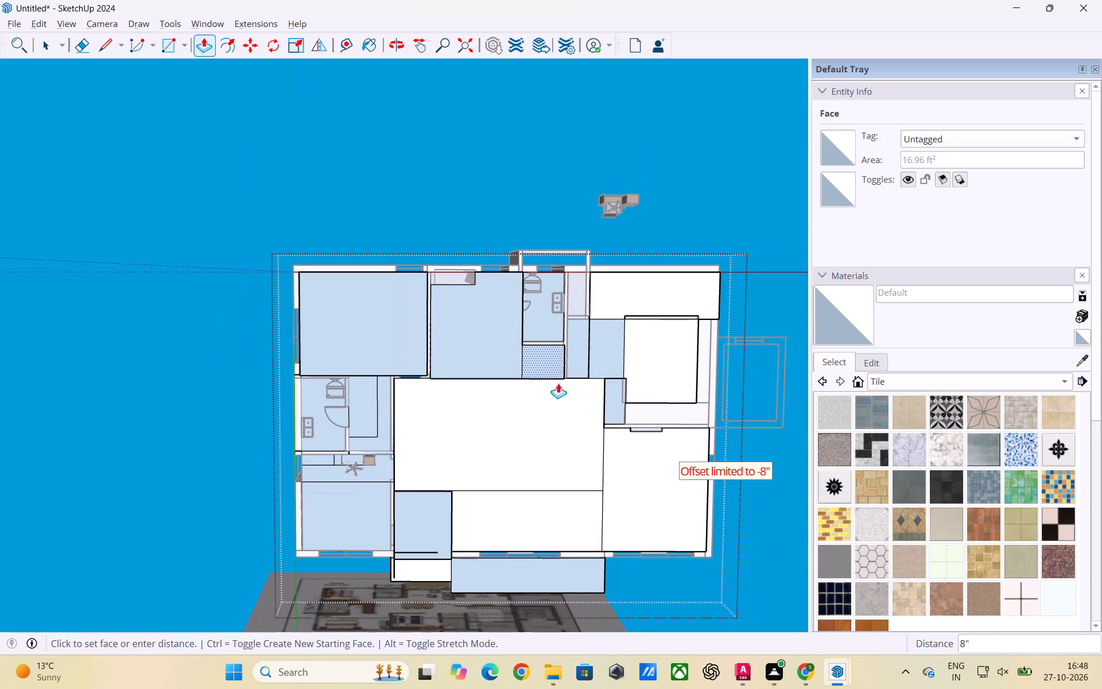
text(4")
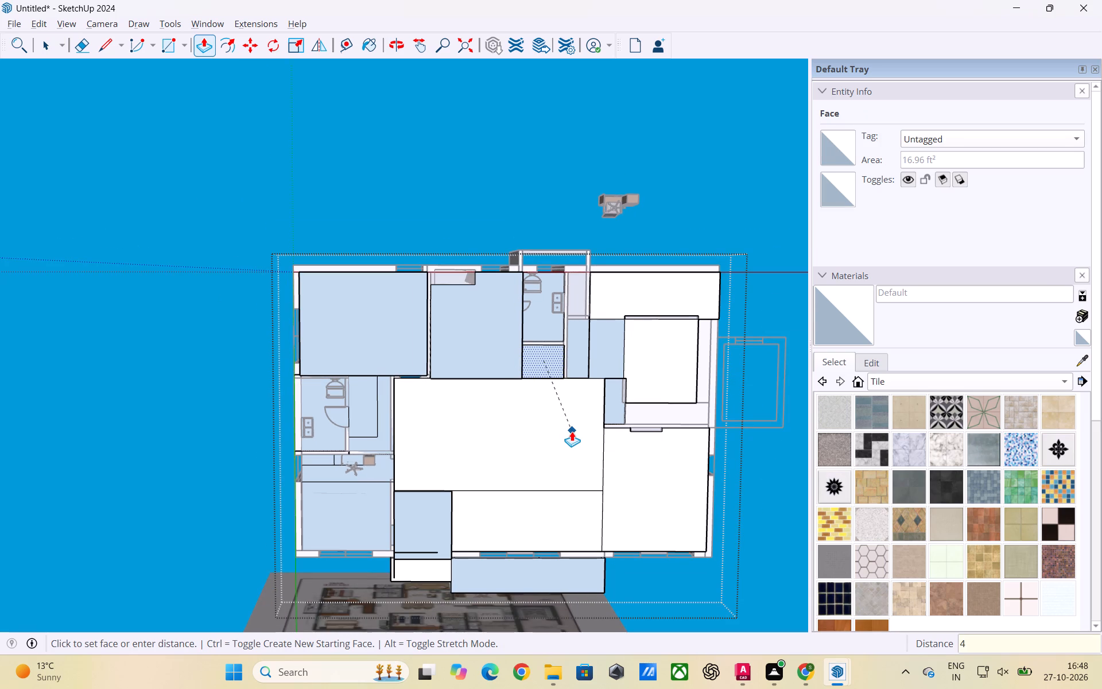
key(Return)
key(space)
click(152, 269)
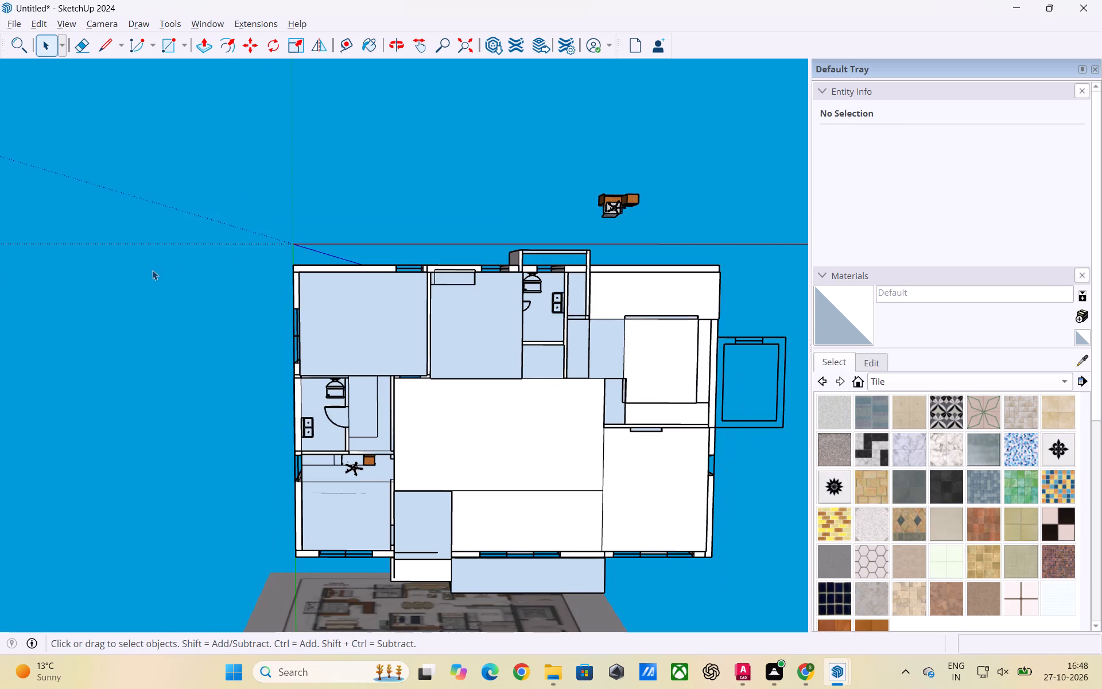
Examine the underside and outer edges of the house from several angles to check the floor thickness.
scroll(152, 270, down, 4)
scroll(390, 295, down, 2)
scroll(483, 388, down, 2)
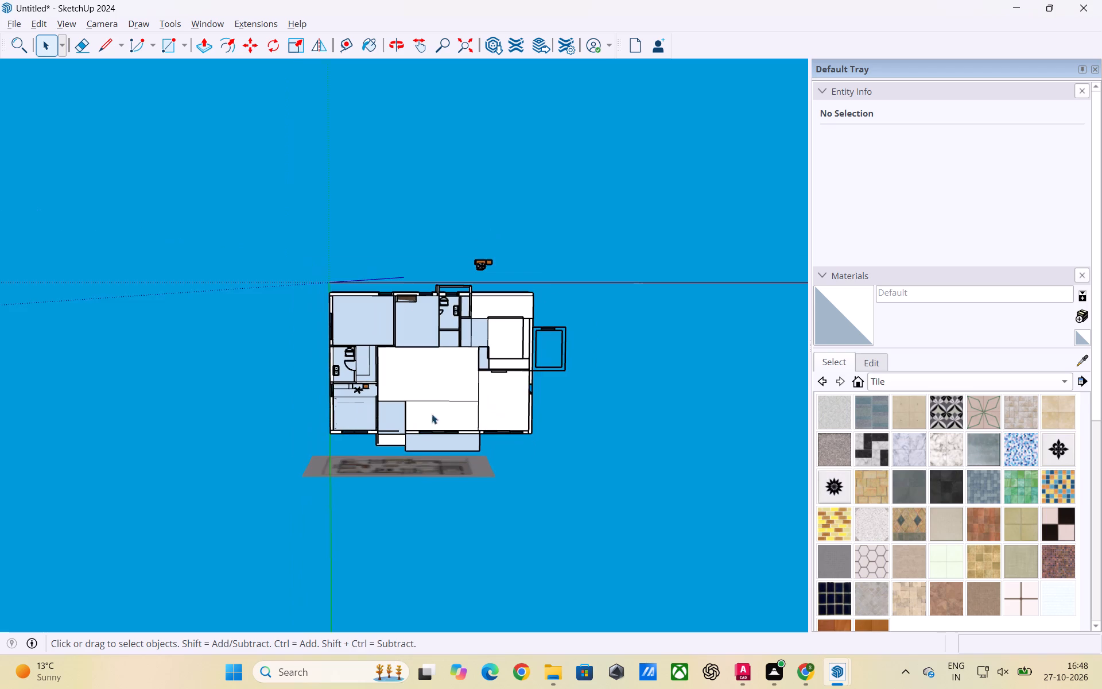
scroll(387, 424, up, 11)
scroll(451, 360, down, 4)
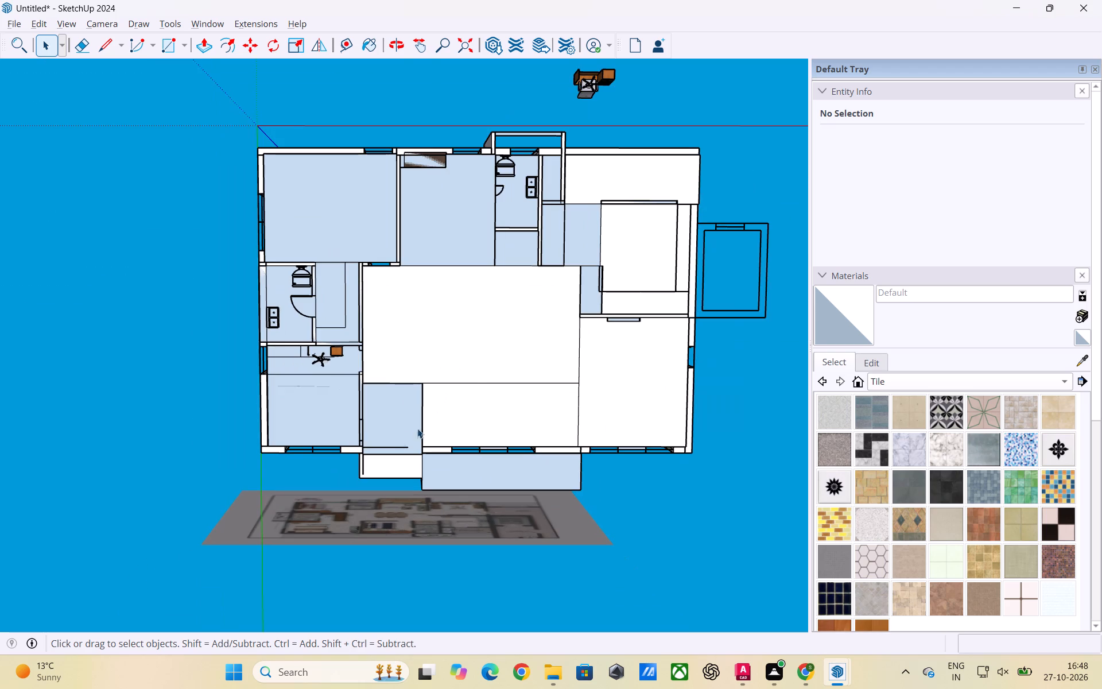
middle_drag(394, 440, 409, 334)
scroll(350, 373, up, 3)
scroll(492, 353, down, 5)
scroll(368, 351, up, 2)
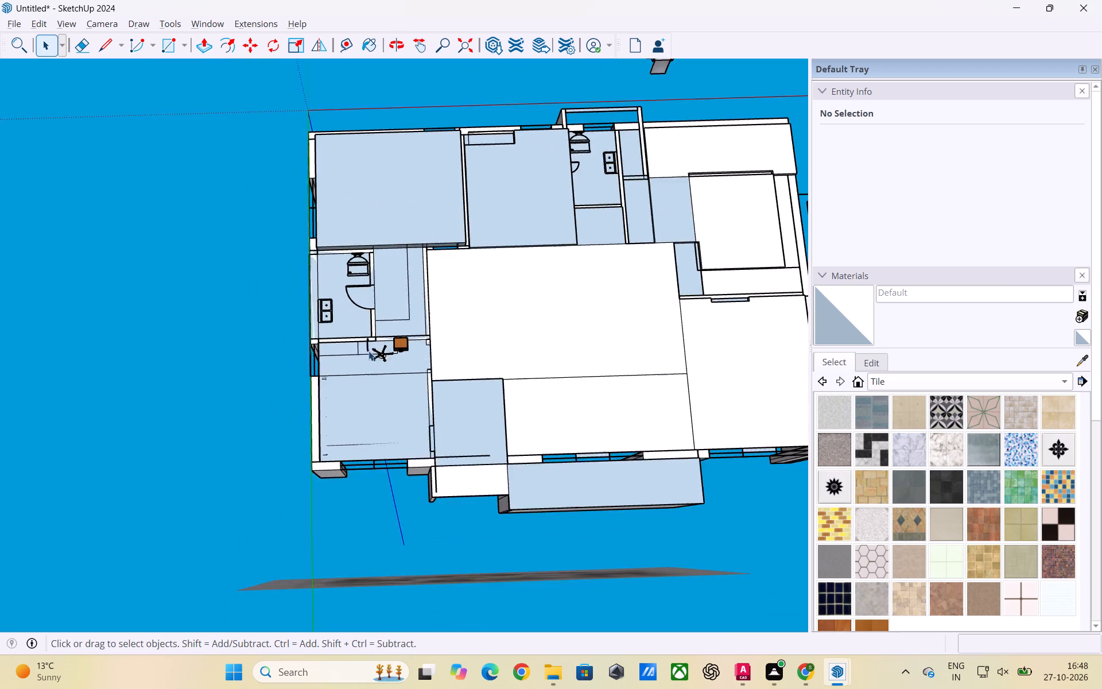
scroll(368, 351, up, 9)
scroll(374, 319, down, 11)
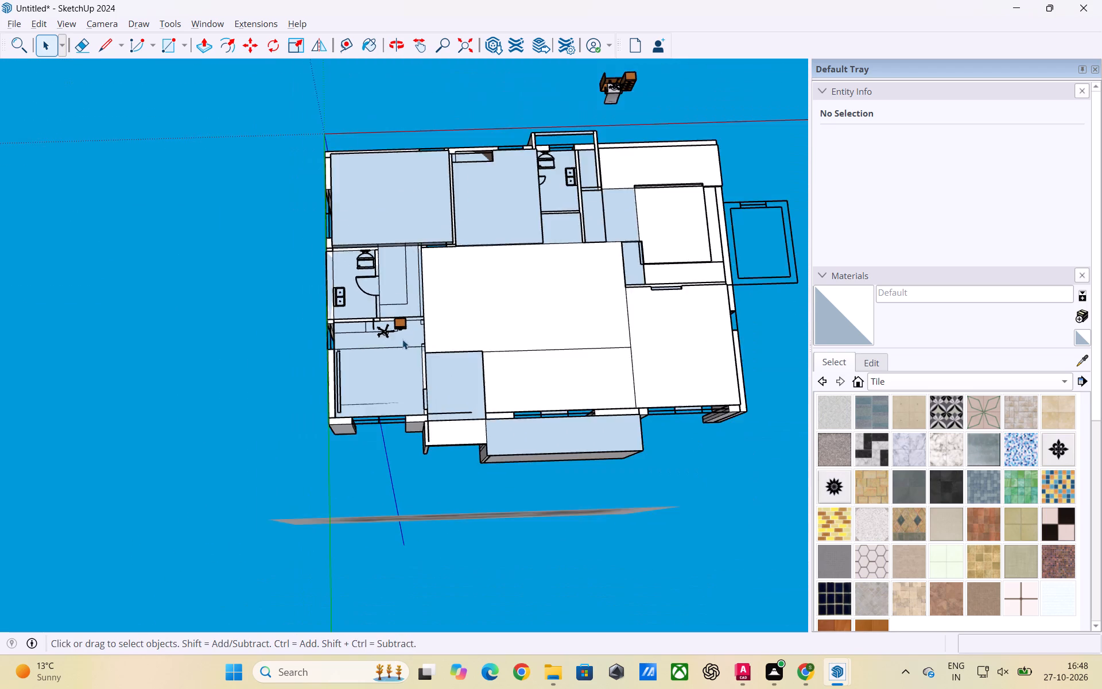
scroll(402, 339, down, 10)
scroll(480, 466, down, 4)
middle_drag(484, 479, 525, 218)
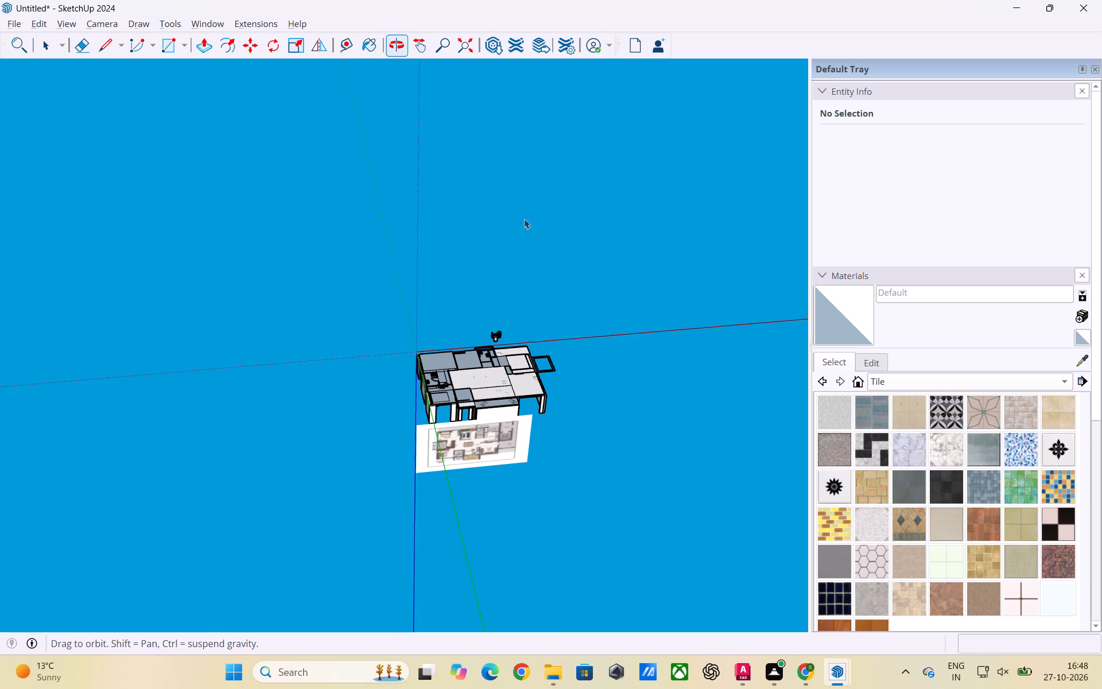
Examine the furnished rooms and walls of the whole house from above and from several sides.
scroll(519, 434, up, 4)
middle_drag(462, 566, 498, 267)
scroll(476, 460, up, 3)
middle_drag(451, 537, 503, 210)
scroll(453, 434, up, 3)
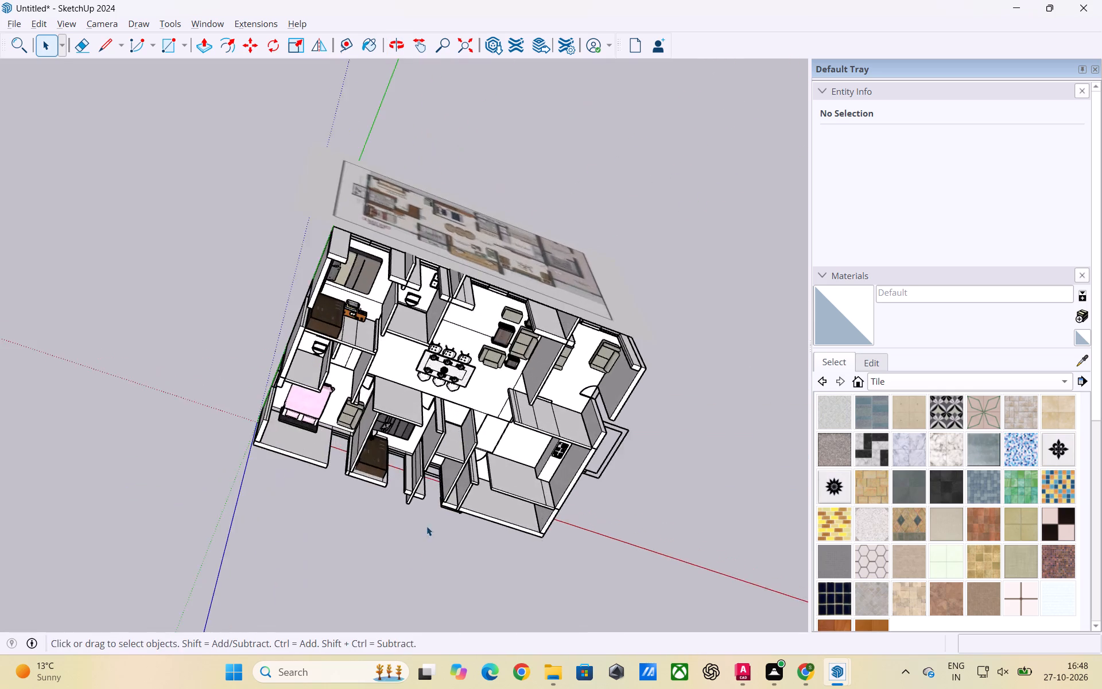
middle_drag(412, 553, 500, 231)
scroll(509, 343, up, 3)
middle_drag(547, 358, 284, 370)
scroll(547, 358, down, 1)
scroll(436, 283, down, 6)
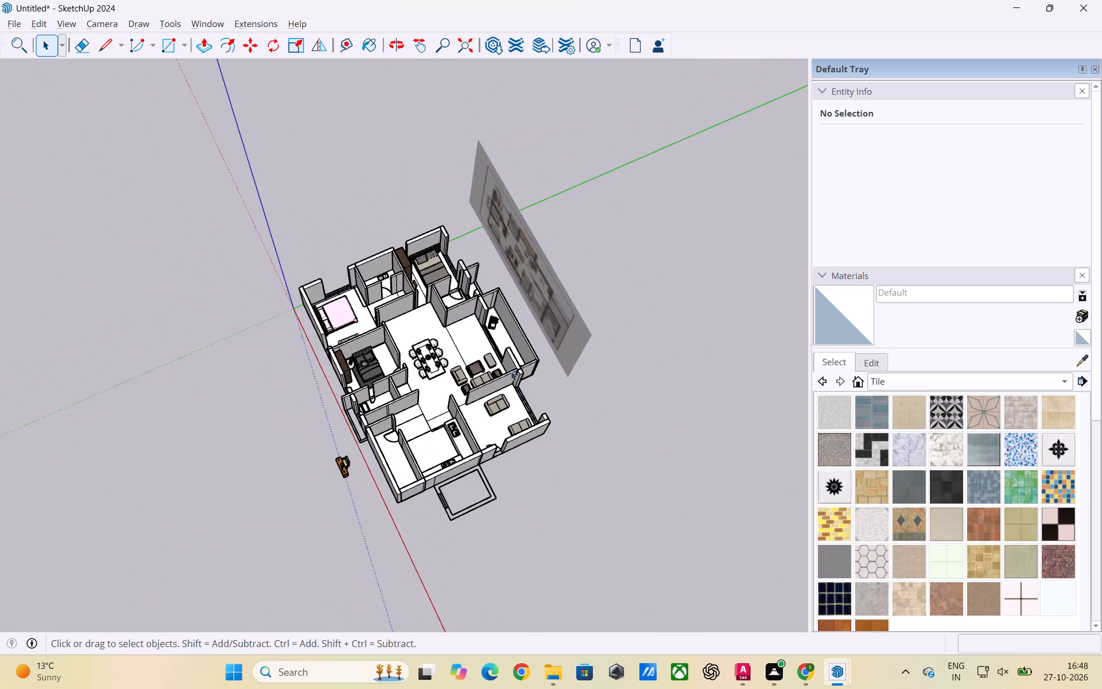
middle_drag(544, 487, 353, 499)
scroll(394, 409, up, 5)
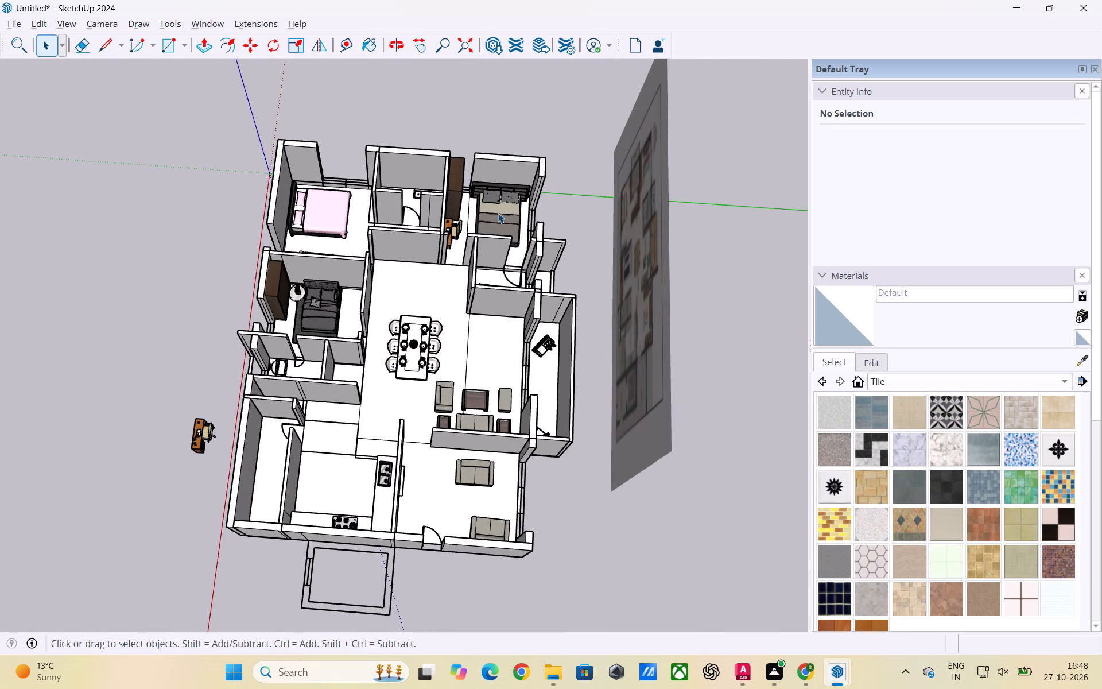
scroll(498, 213, down, 4)
middle_drag(394, 254, 412, 366)
scroll(424, 306, up, 2)
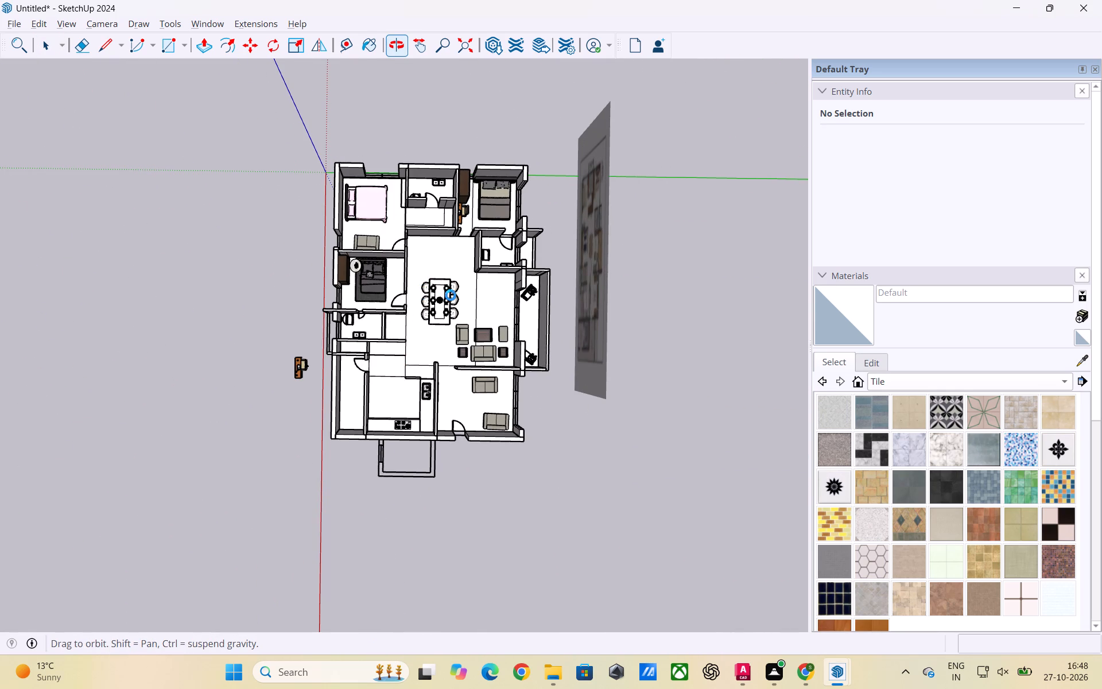
scroll(401, 288, down, 2)
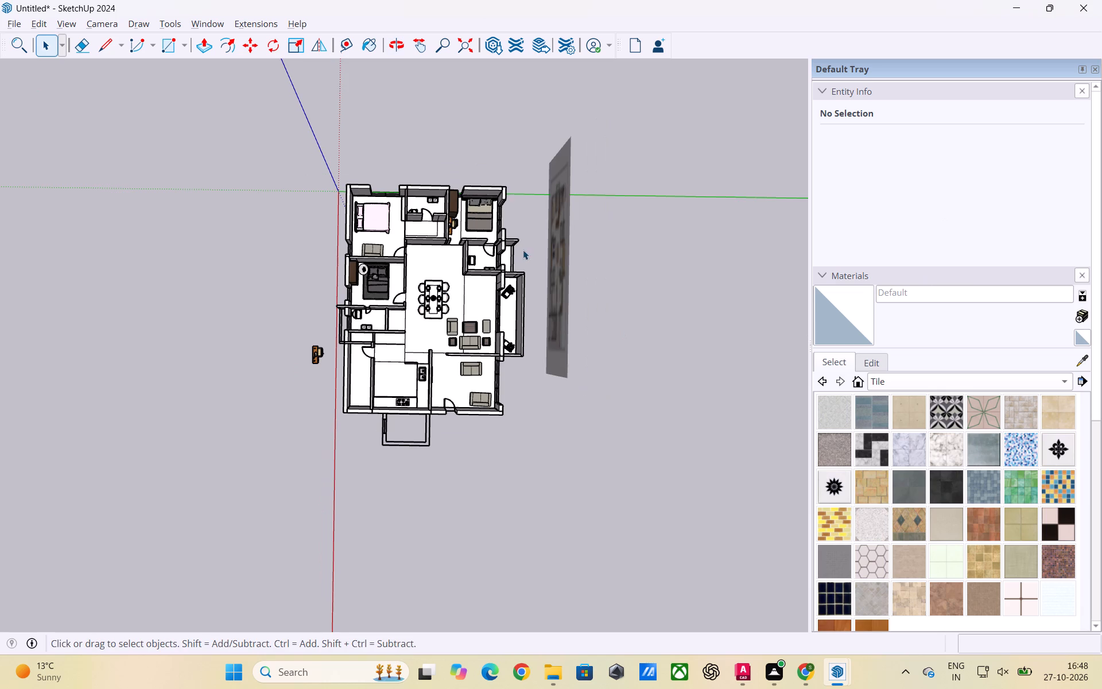
Save the model on the Desktop as Untitled, replacing the existing file of that name.
click(17, 21)
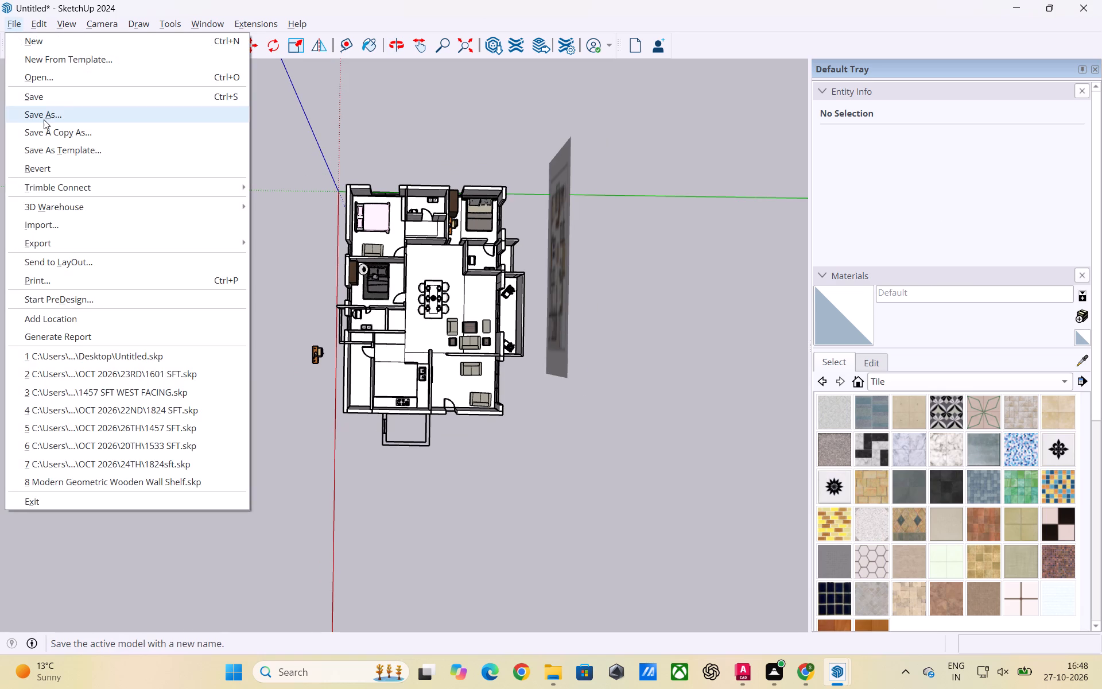
click(45, 117)
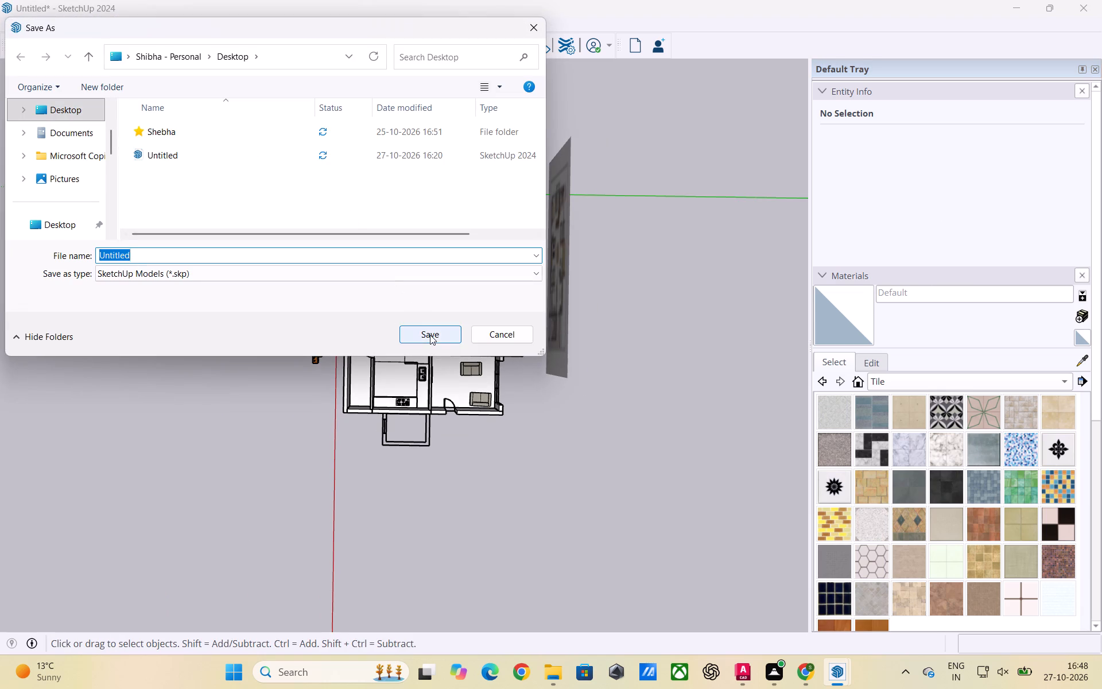
click(430, 335)
click(581, 335)
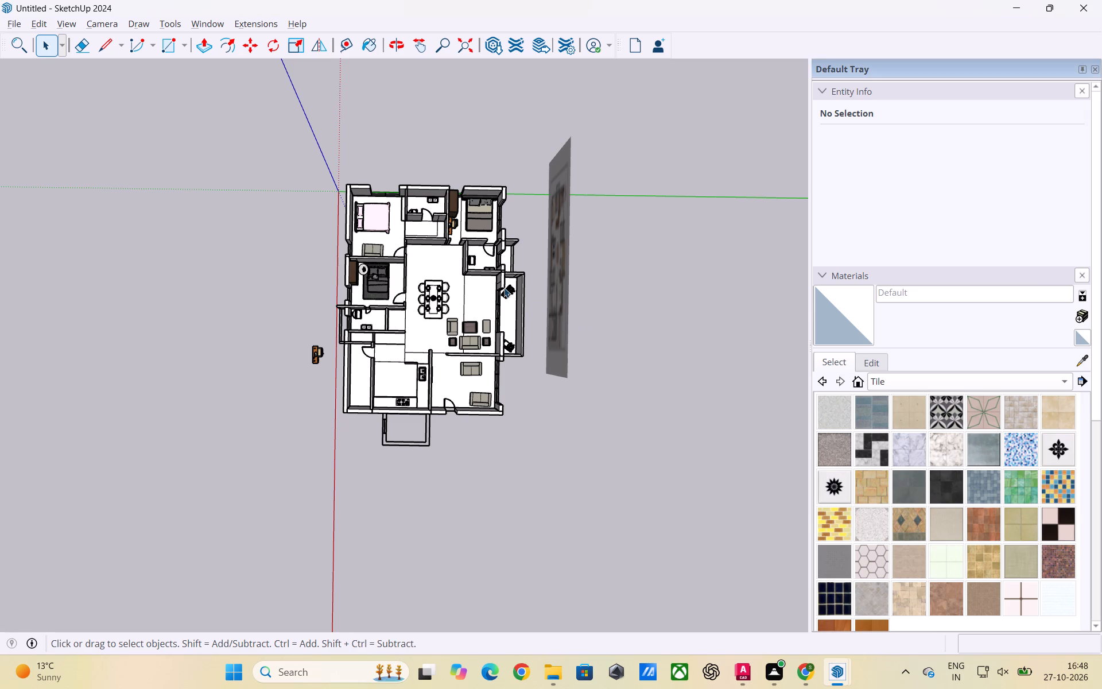
Examine the reference floor plan image behind the house and read its title for the flat's area.
scroll(525, 285, up, 3)
middle_drag(547, 281, 714, 191)
scroll(774, 295, down, 3)
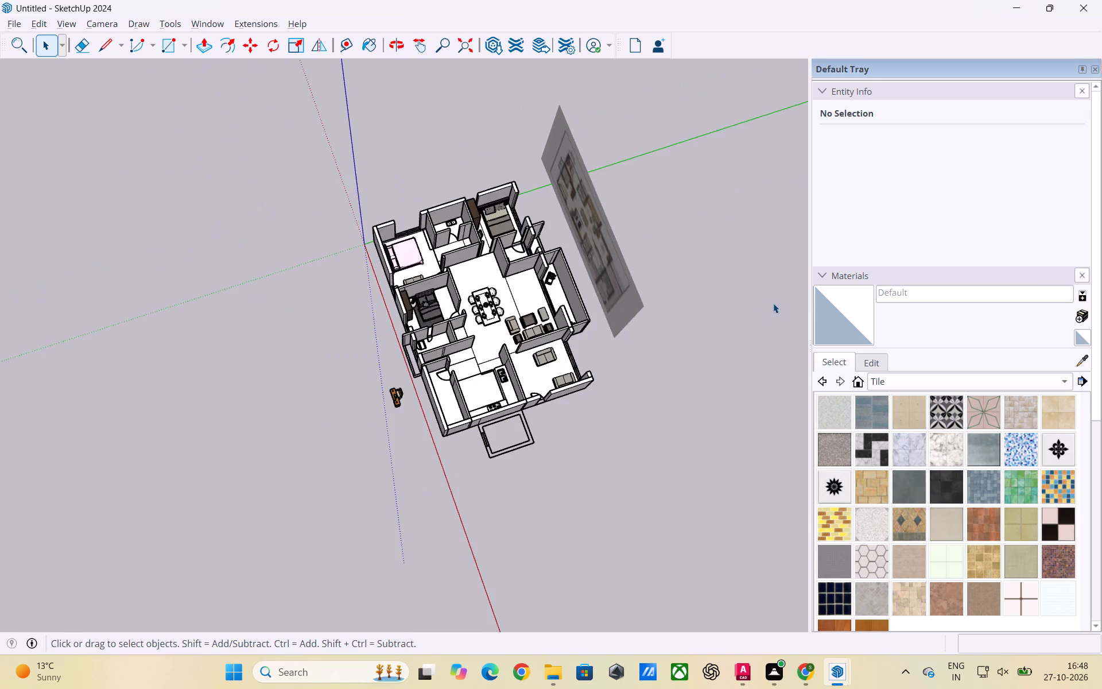
scroll(773, 303, down, 4)
middle_drag(379, 413, 650, 392)
scroll(634, 277, up, 3)
scroll(754, 326, down, 6)
scroll(541, 140, up, 2)
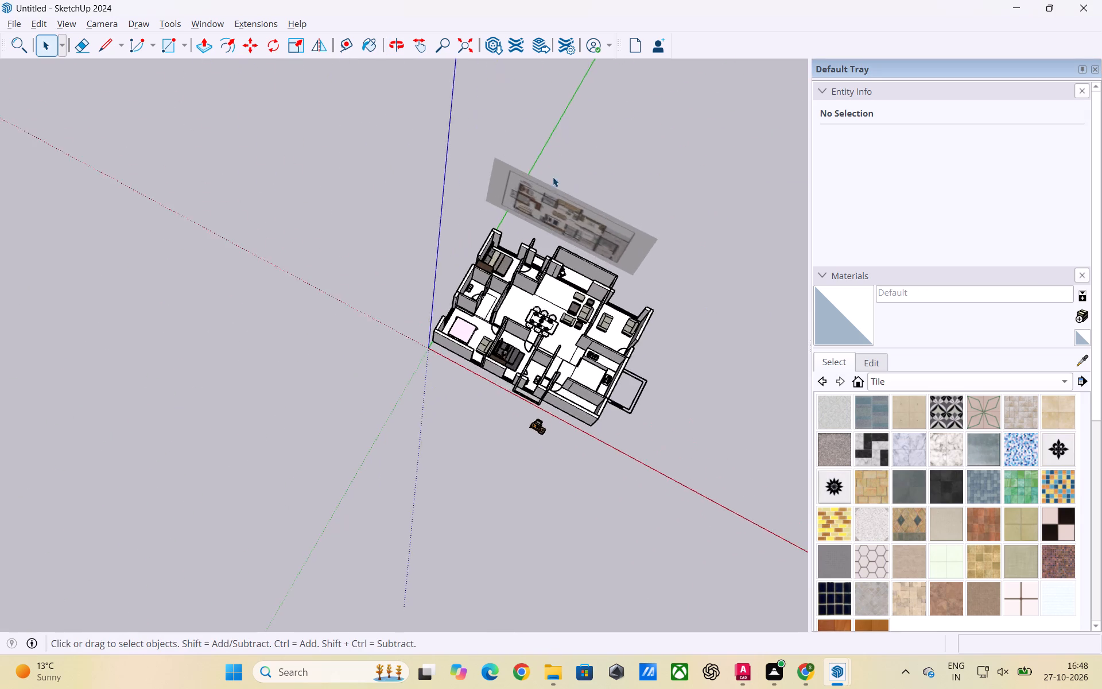
scroll(553, 177, up, 4)
middle_drag(572, 198, 583, 134)
scroll(553, 205, up, 9)
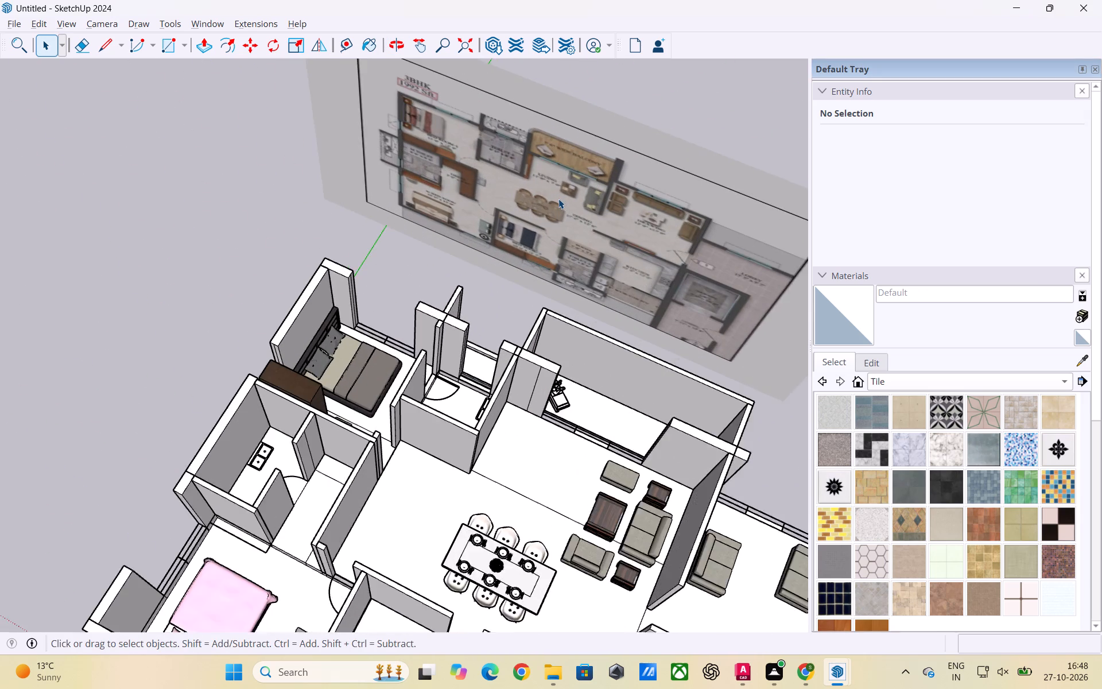
scroll(558, 199, up, 1)
scroll(558, 198, down, 11)
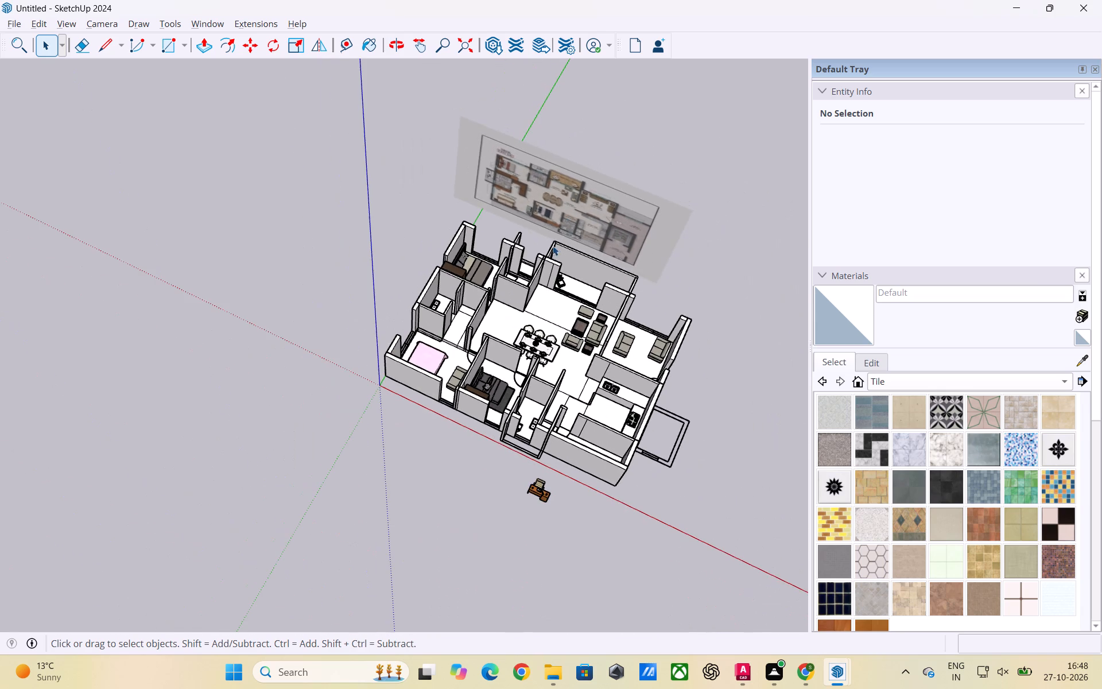
Save the model on the Desktop as a SketchUp file under the new name 1992.
click(14, 24)
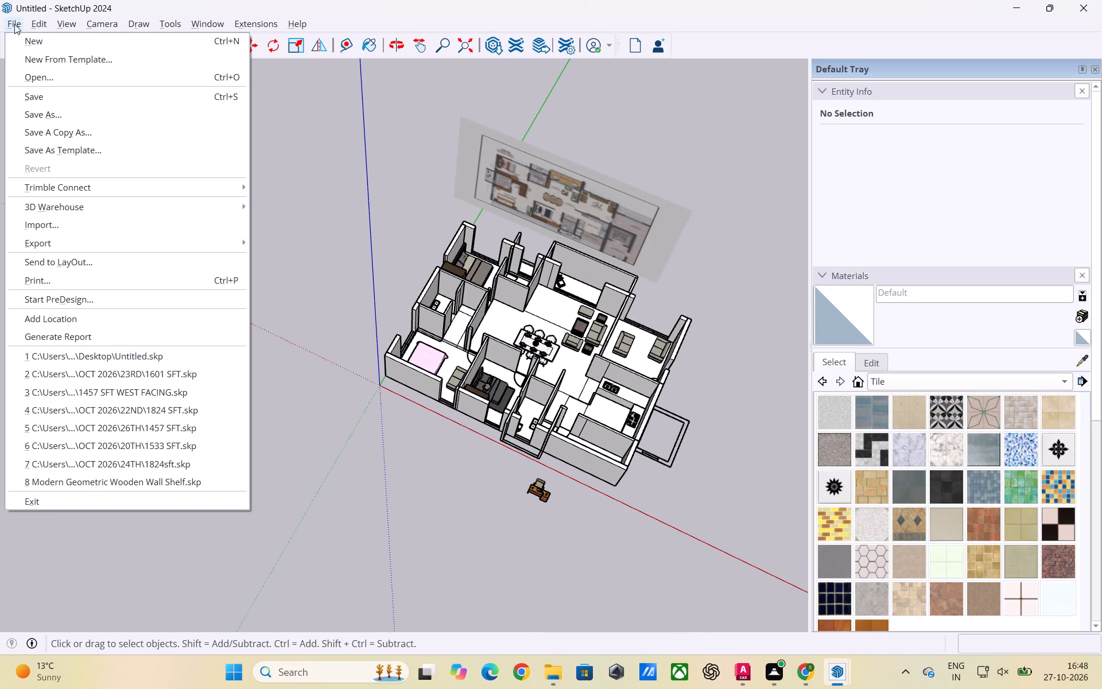
click(48, 110)
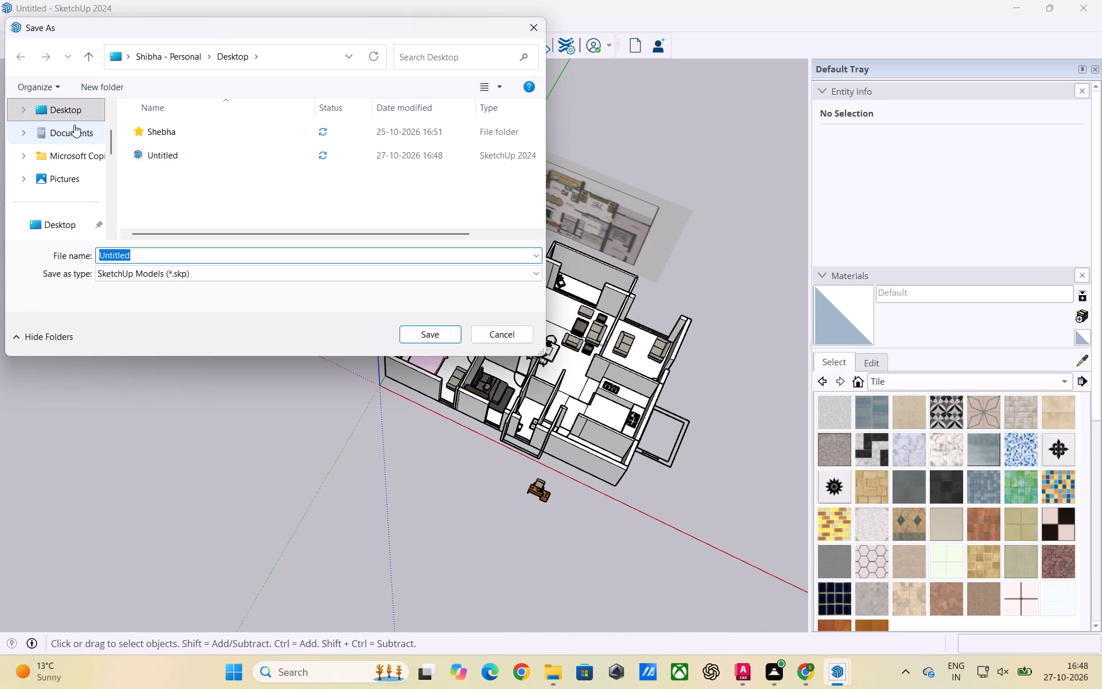
key(BackSpace)
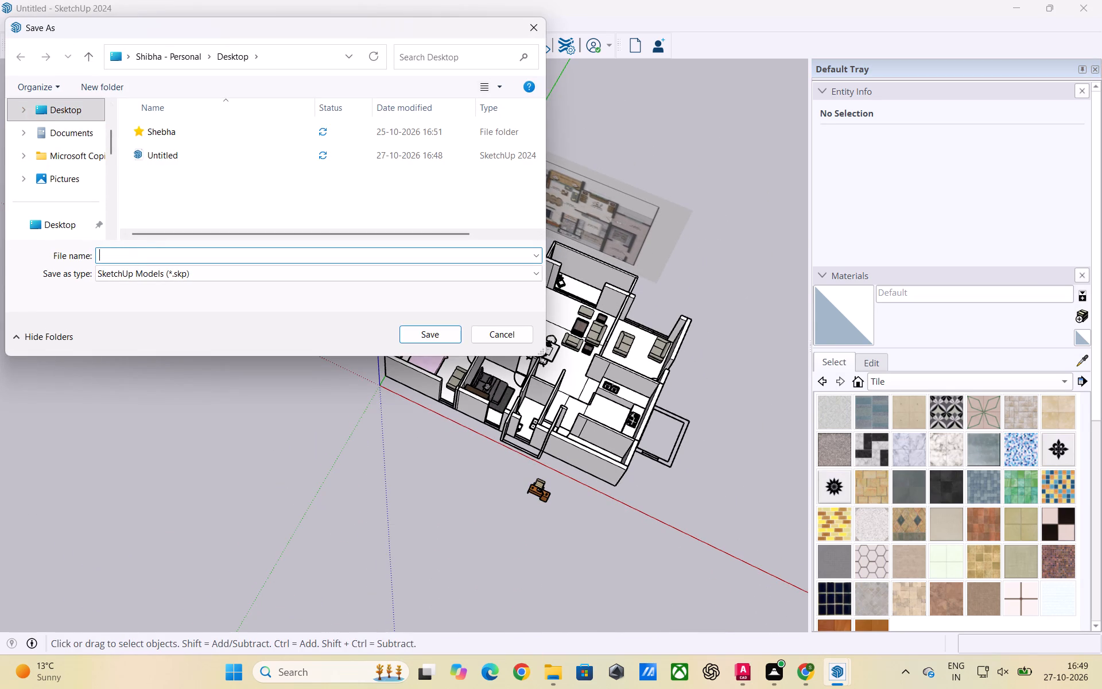
text(1992)
click(447, 339)
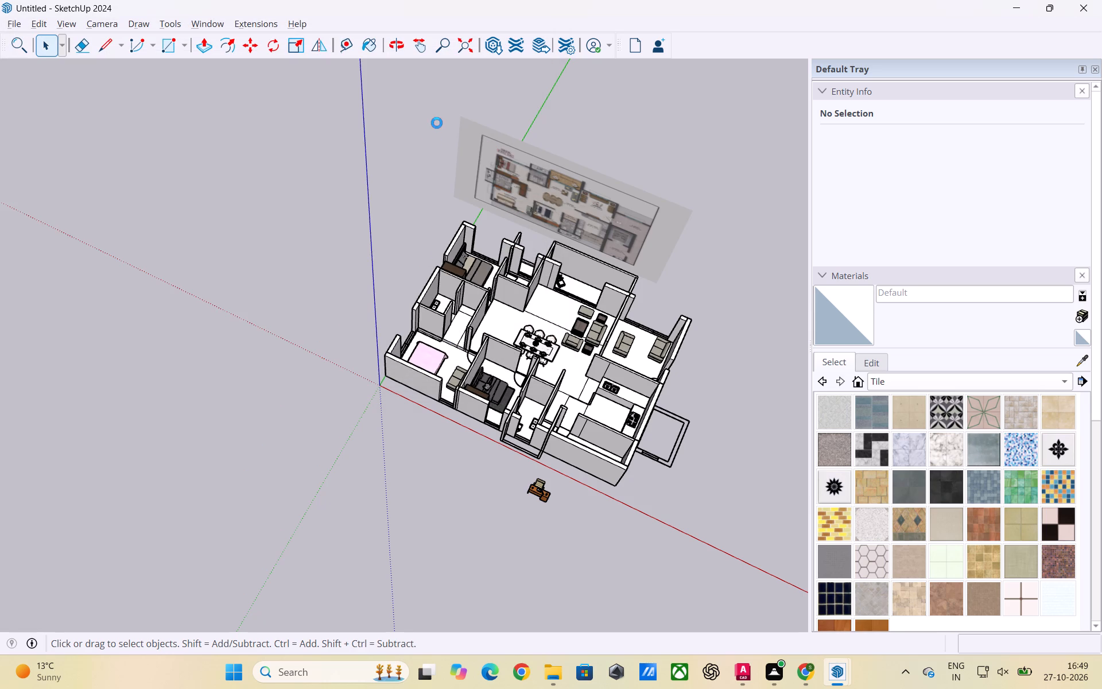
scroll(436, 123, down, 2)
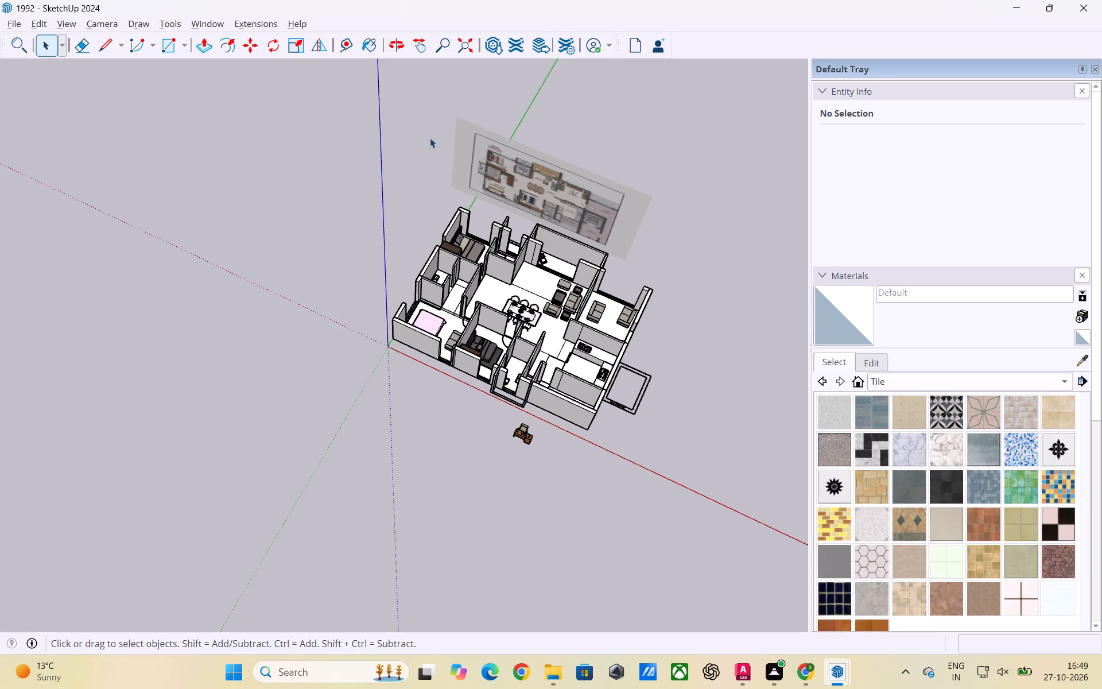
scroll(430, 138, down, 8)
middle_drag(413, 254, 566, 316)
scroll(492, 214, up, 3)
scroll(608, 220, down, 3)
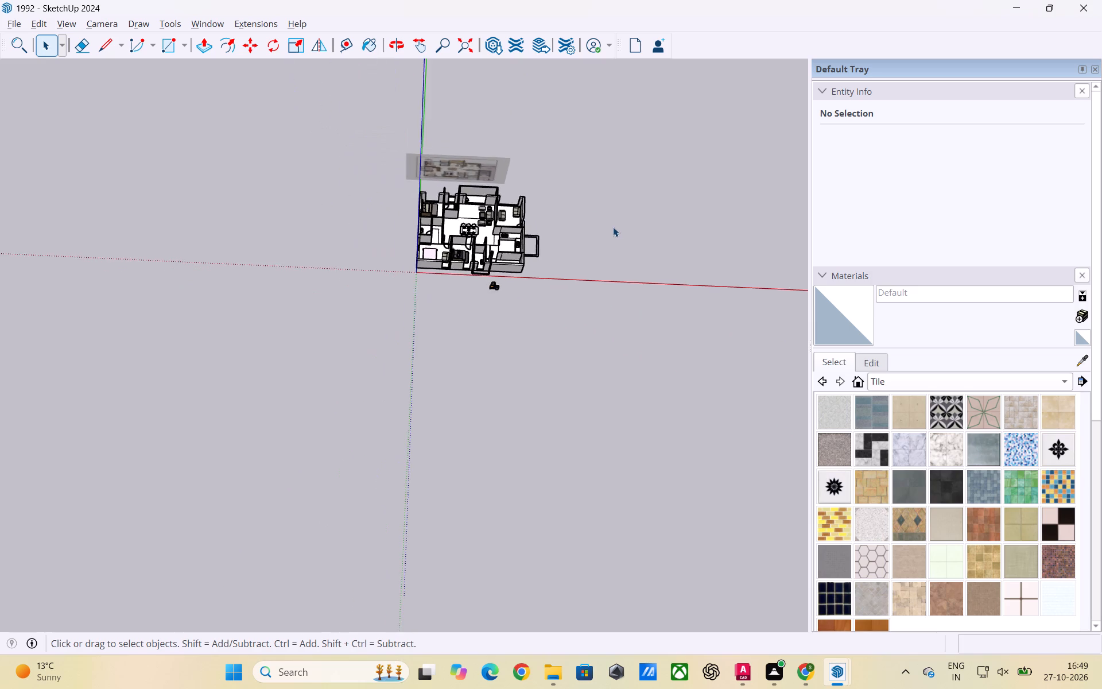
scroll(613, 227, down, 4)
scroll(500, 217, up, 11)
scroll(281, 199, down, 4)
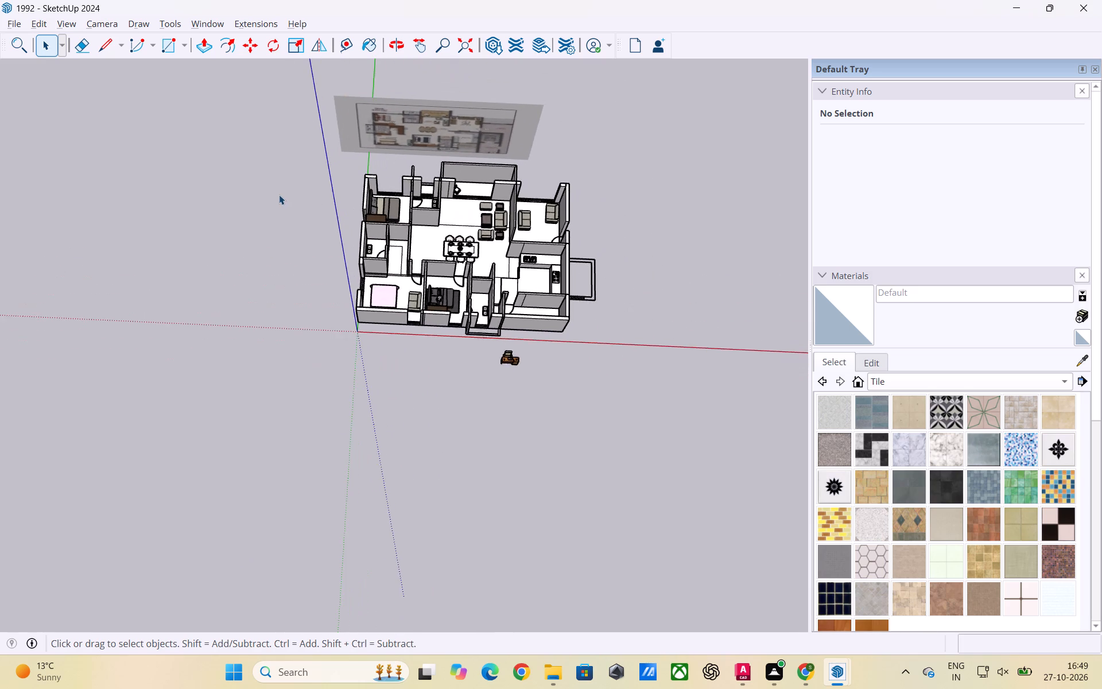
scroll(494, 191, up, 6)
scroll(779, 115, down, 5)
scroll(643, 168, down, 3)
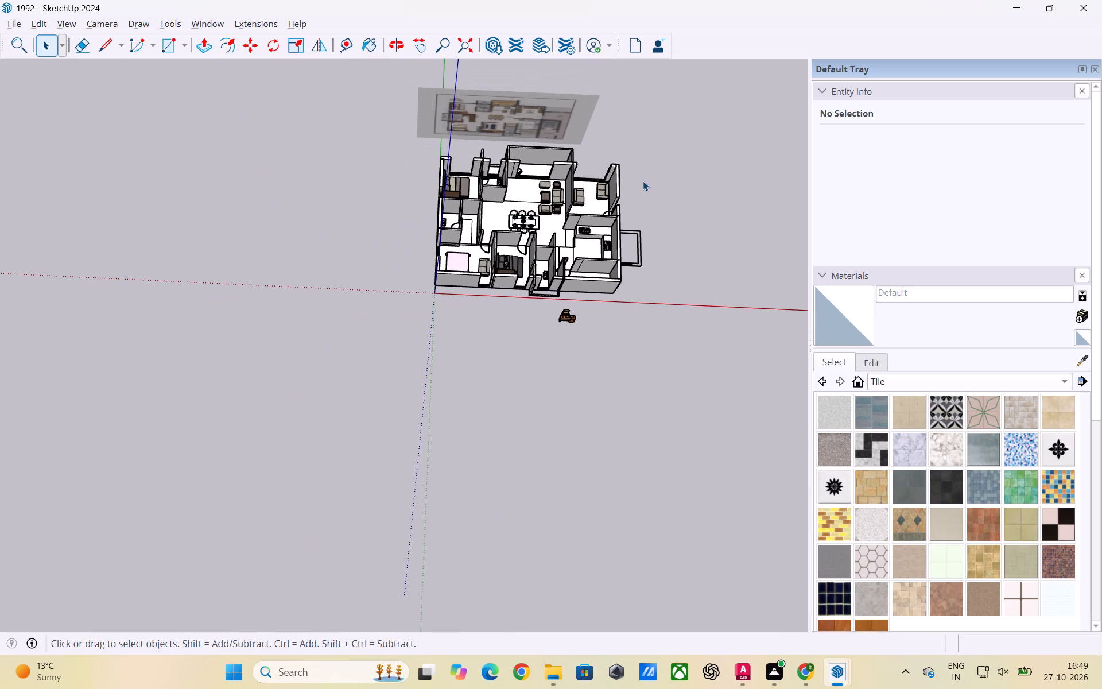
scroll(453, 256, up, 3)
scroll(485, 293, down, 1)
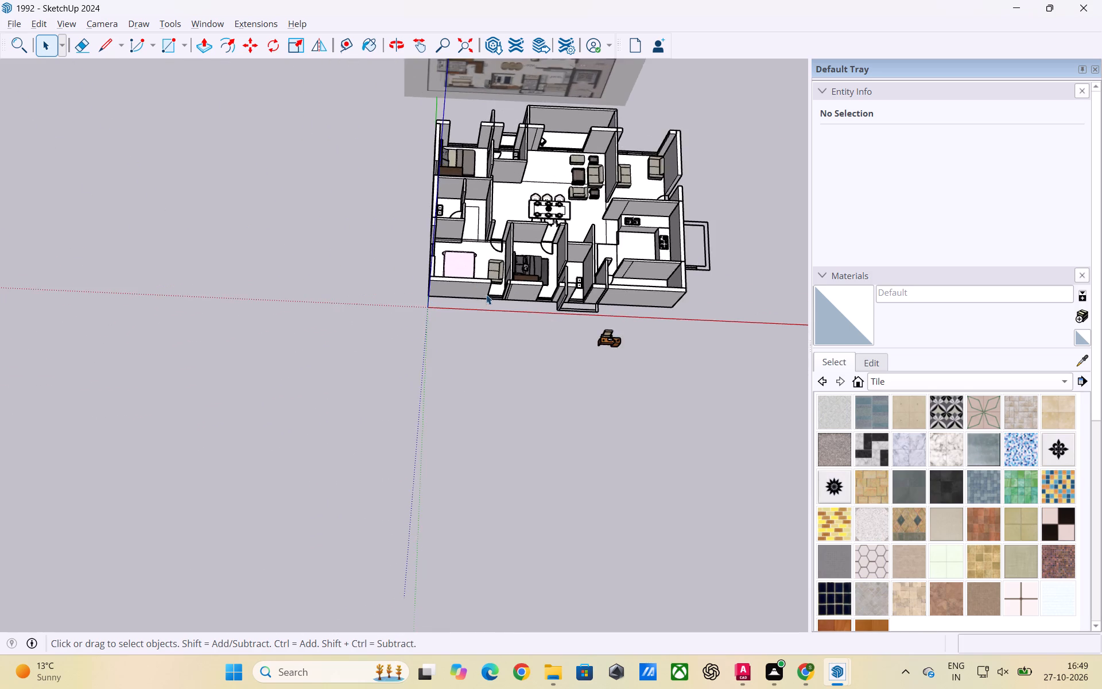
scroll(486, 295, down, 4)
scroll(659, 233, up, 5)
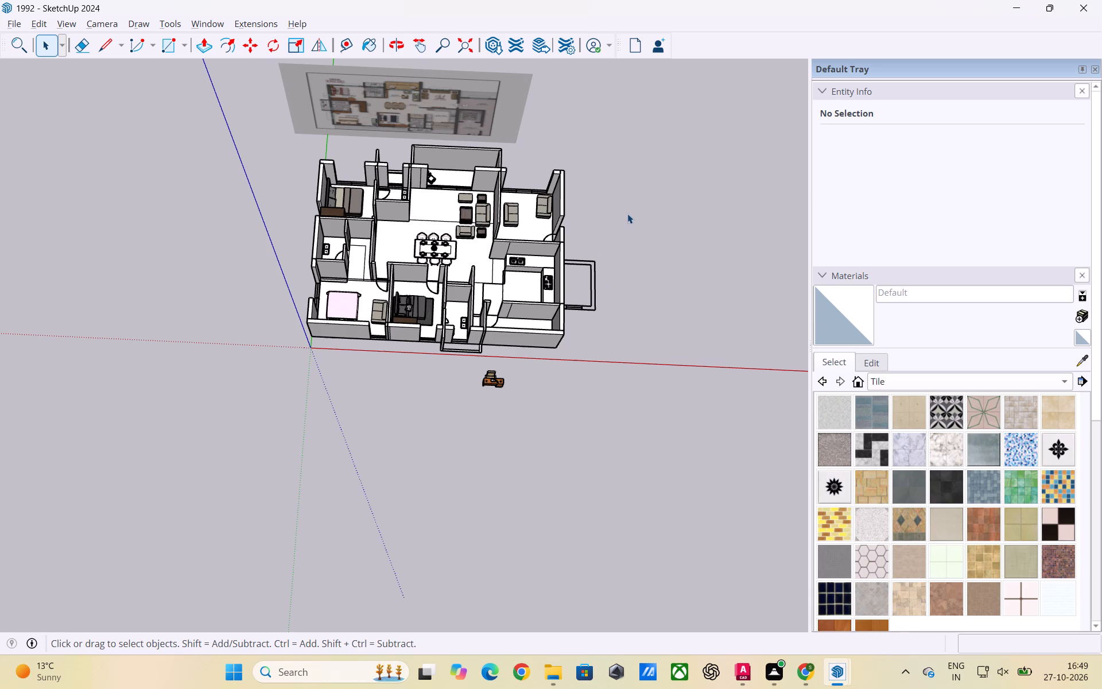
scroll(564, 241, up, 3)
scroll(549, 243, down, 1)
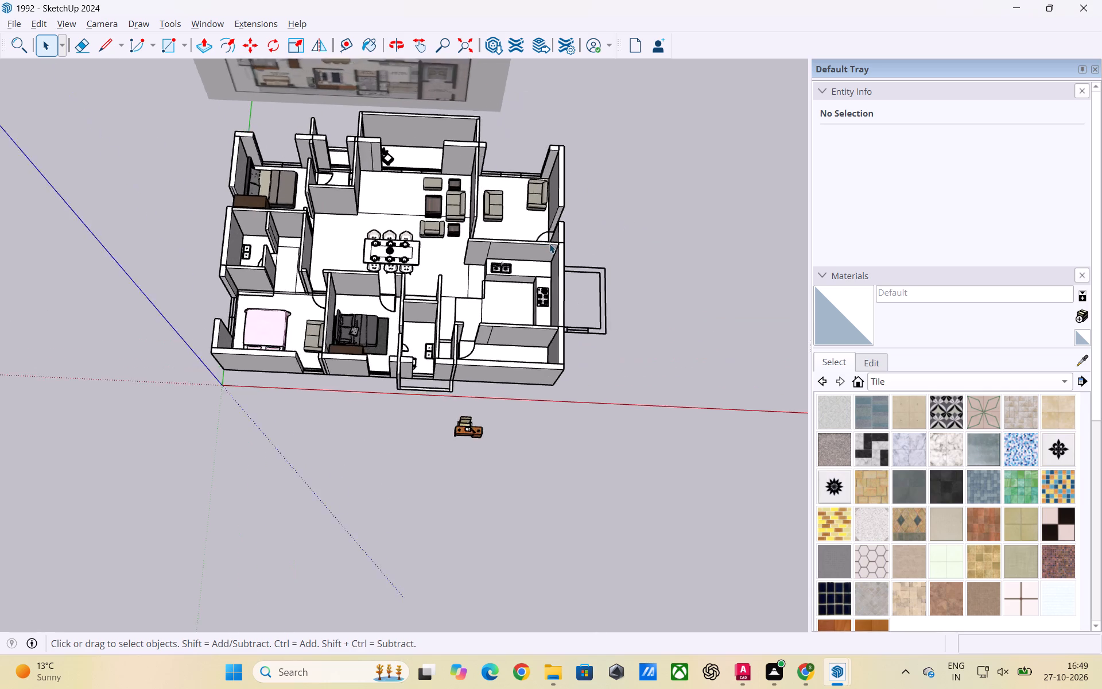
Examine the living area and the adjoining two-sofa room, including their partition walls and outer openings, up close.
scroll(549, 243, down, 3)
middle_drag(537, 246, 537, 330)
scroll(494, 196, up, 9)
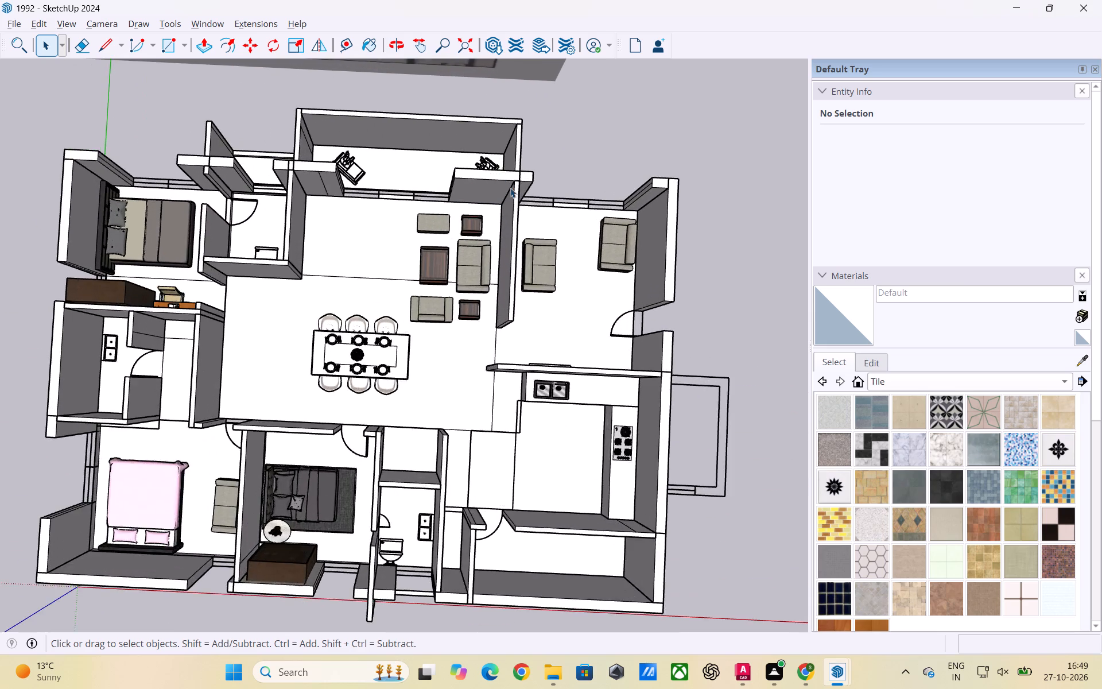
scroll(511, 190, up, 2)
scroll(511, 190, down, 3)
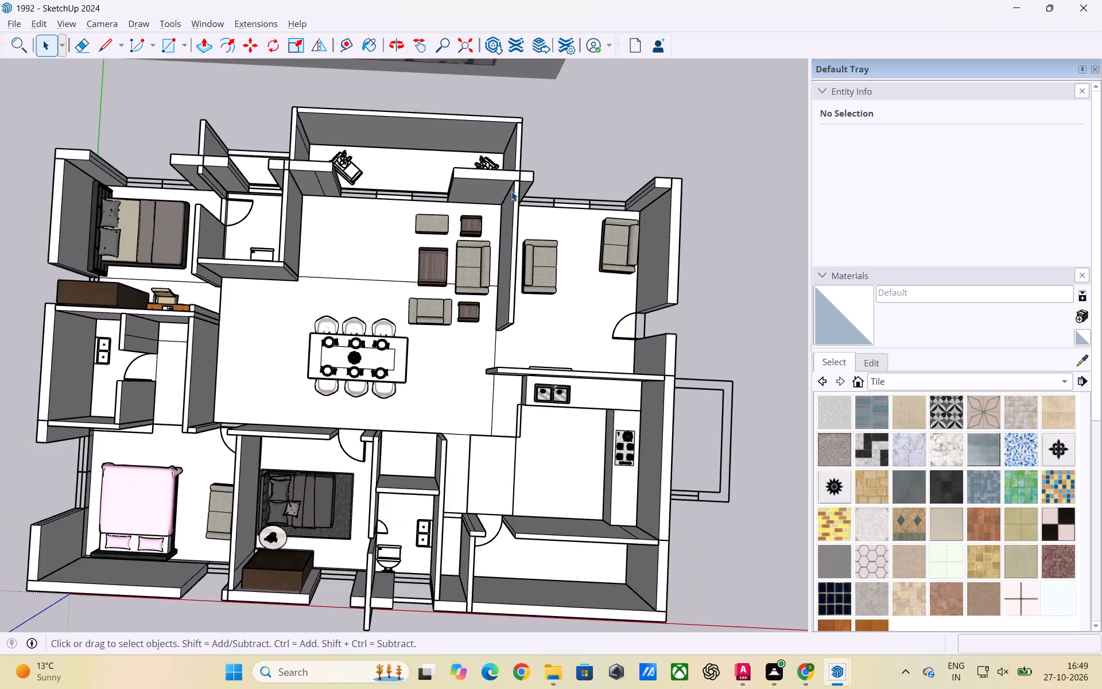
scroll(511, 191, down, 2)
scroll(558, 203, up, 3)
middle_drag(560, 207, 405, 166)
scroll(657, 294, up, 3)
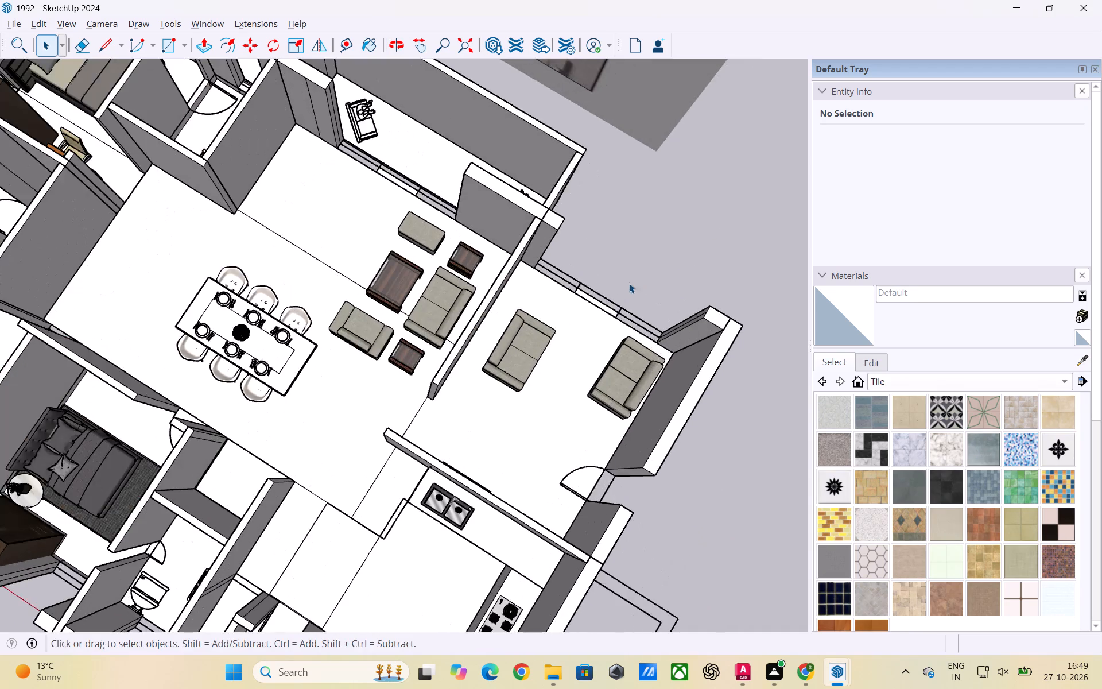
middle_drag(628, 291, 465, 237)
scroll(592, 218, down, 2)
middle_drag(597, 299, 577, 219)
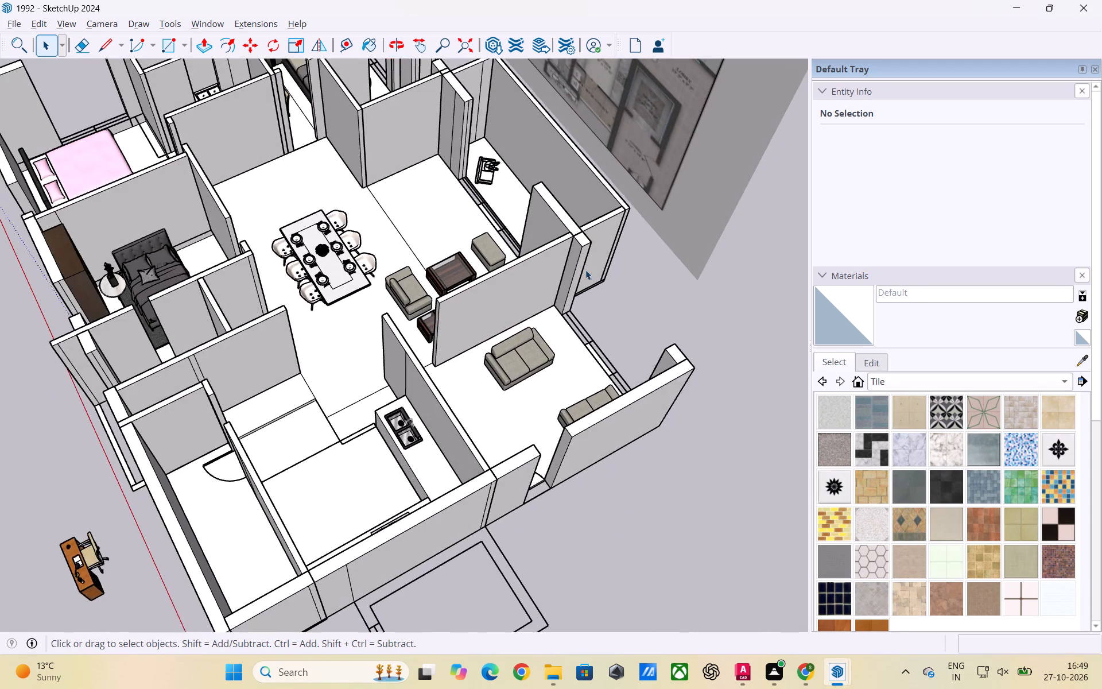
scroll(585, 270, up, 6)
middle_drag(579, 293, 627, 282)
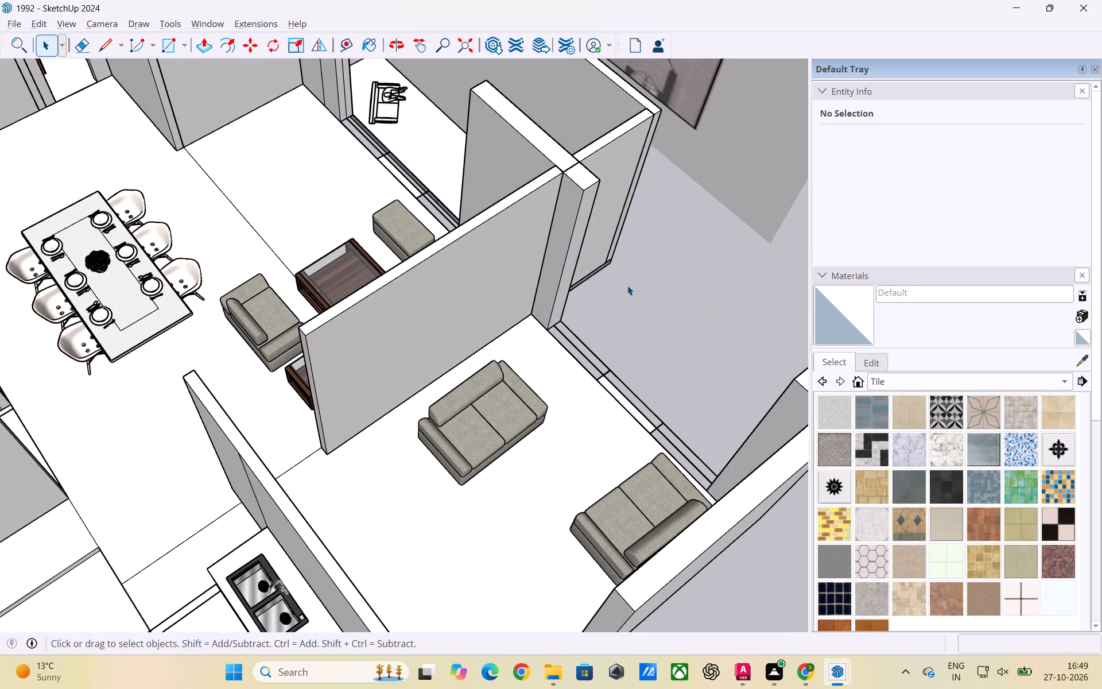
scroll(543, 408, up, 2)
scroll(521, 321, down, 7)
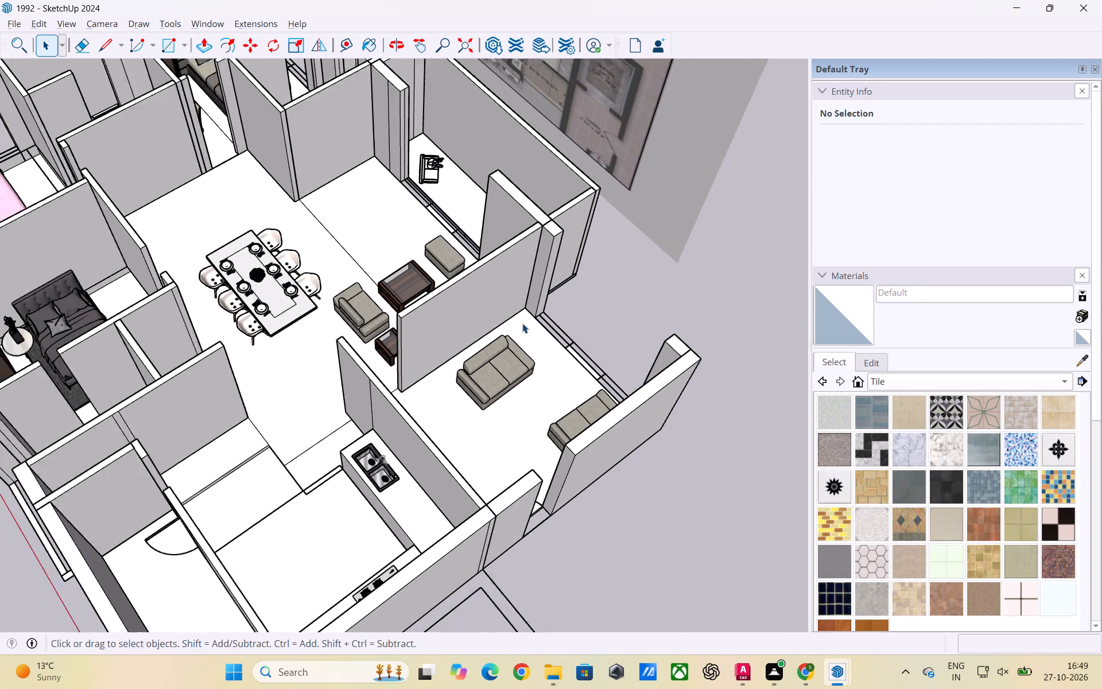
Examine the furnished layout of the whole house from above, from the bedrooms to the kitchen and balconies.
scroll(522, 323, down, 1)
scroll(460, 340, down, 2)
middle_drag(506, 347, 812, 359)
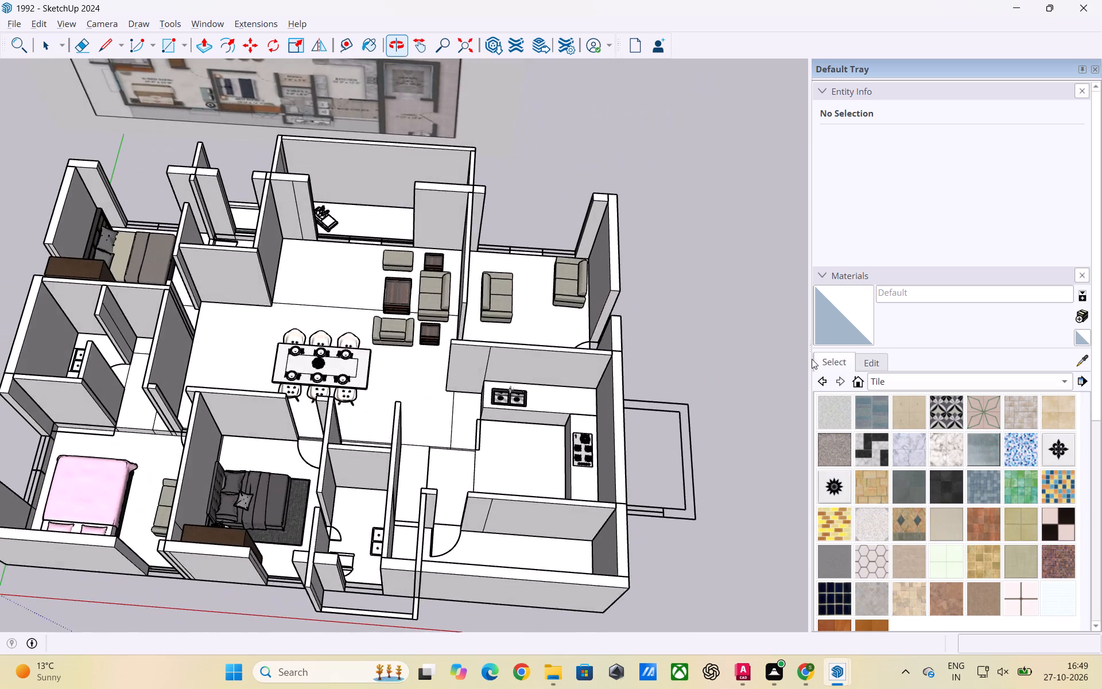
middle_drag(812, 359, 810, 369)
scroll(536, 263, up, 3)
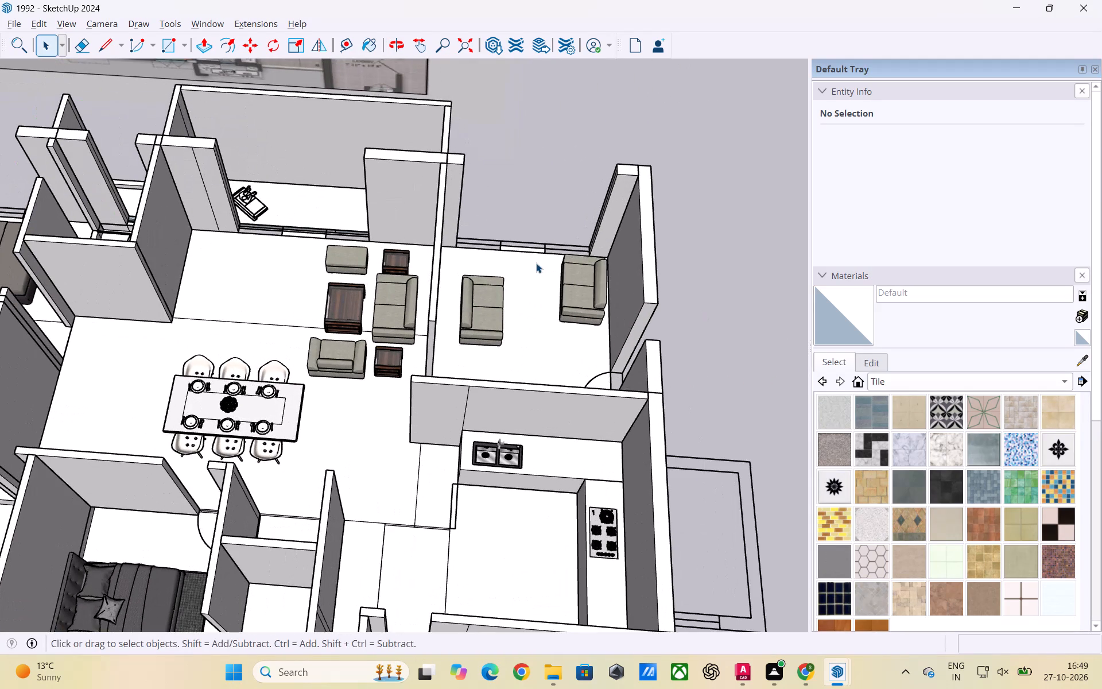
scroll(498, 285, down, 5)
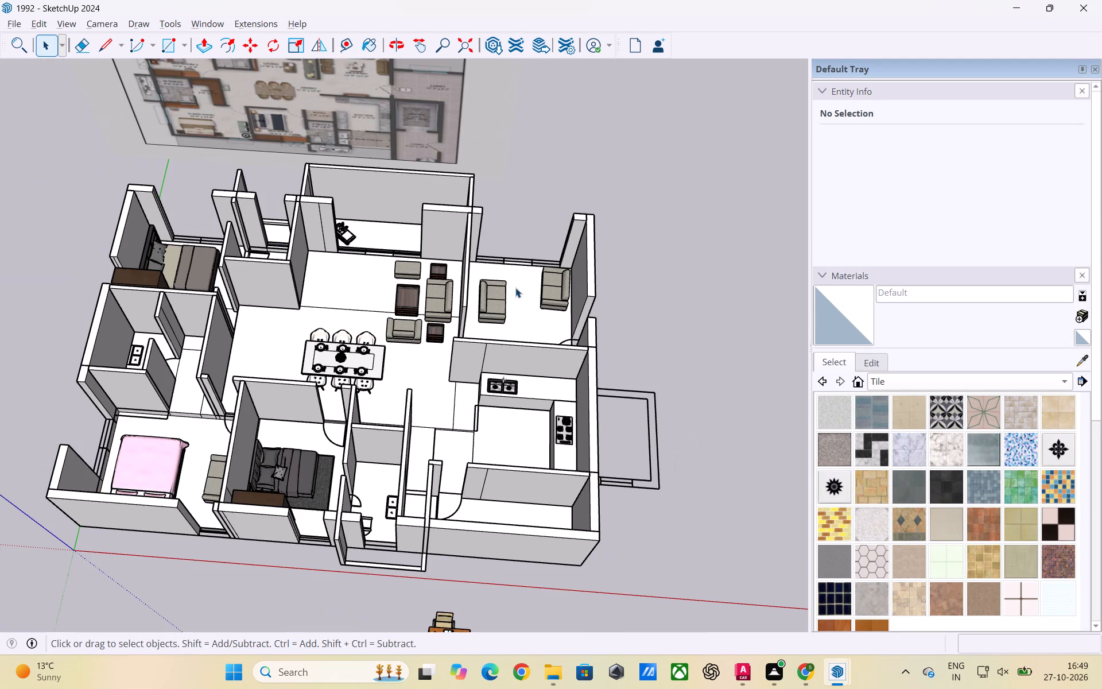
scroll(584, 326, down, 2)
middle_drag(593, 336, 459, 370)
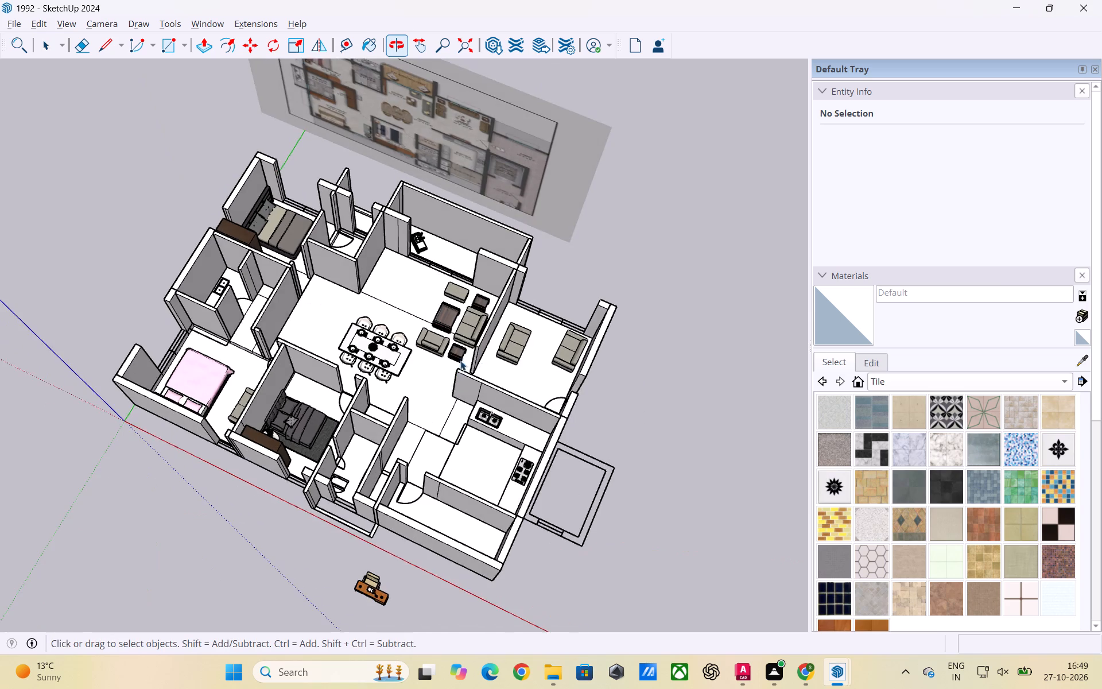
scroll(397, 370, up, 3)
scroll(472, 367, down, 3)
middle_drag(410, 365, 587, 381)
scroll(412, 260, up, 3)
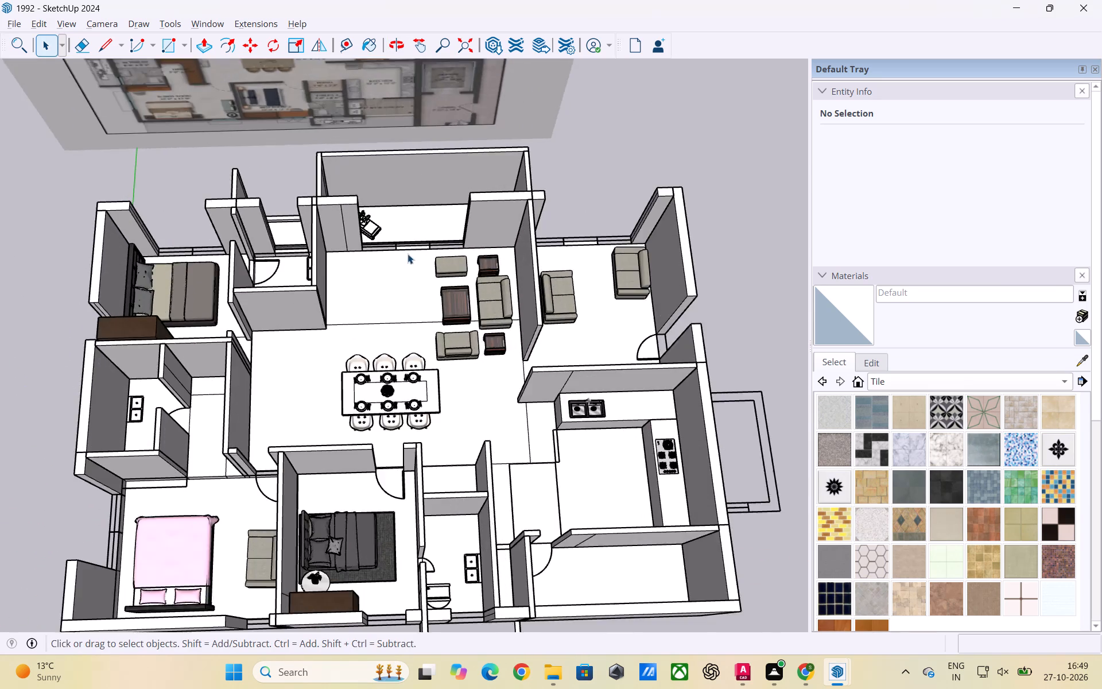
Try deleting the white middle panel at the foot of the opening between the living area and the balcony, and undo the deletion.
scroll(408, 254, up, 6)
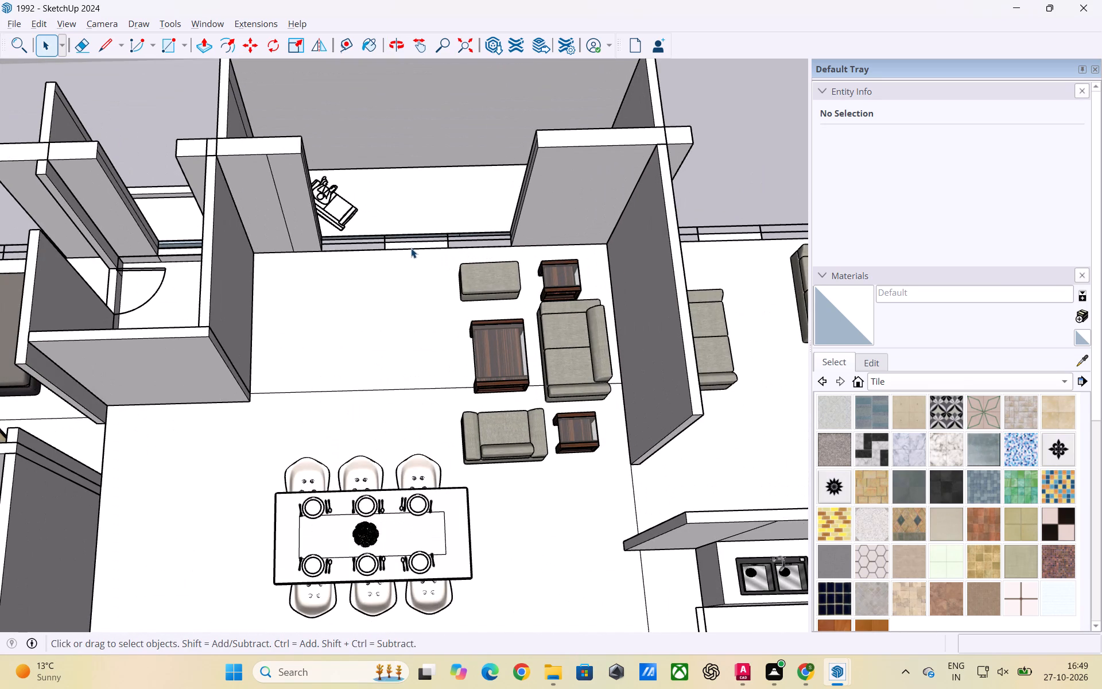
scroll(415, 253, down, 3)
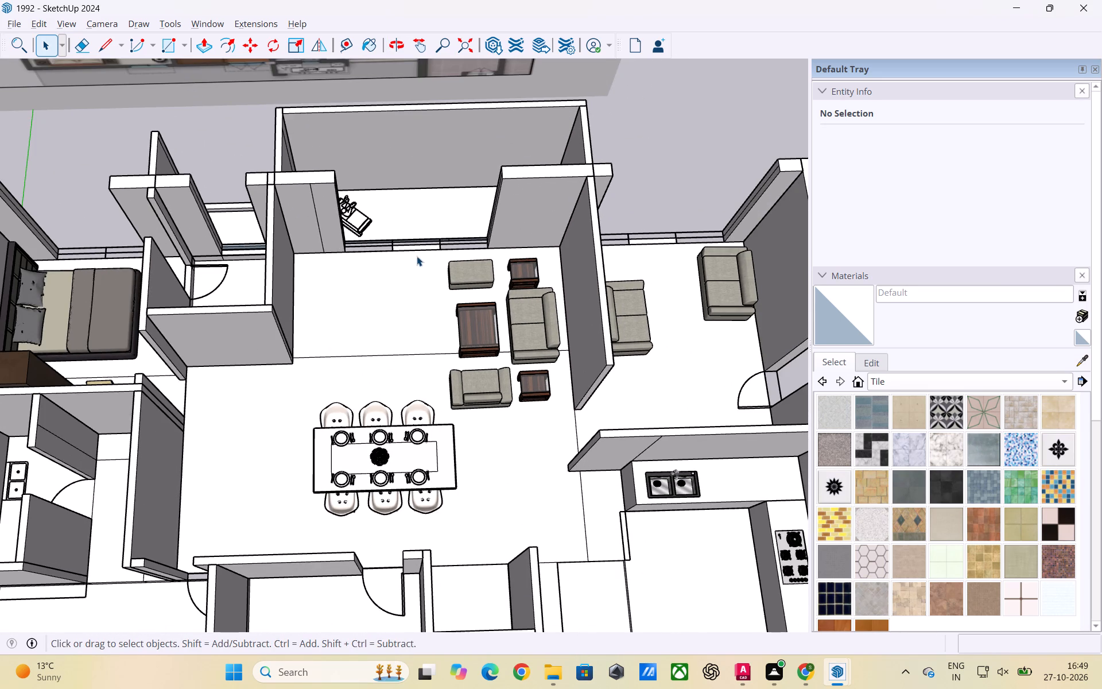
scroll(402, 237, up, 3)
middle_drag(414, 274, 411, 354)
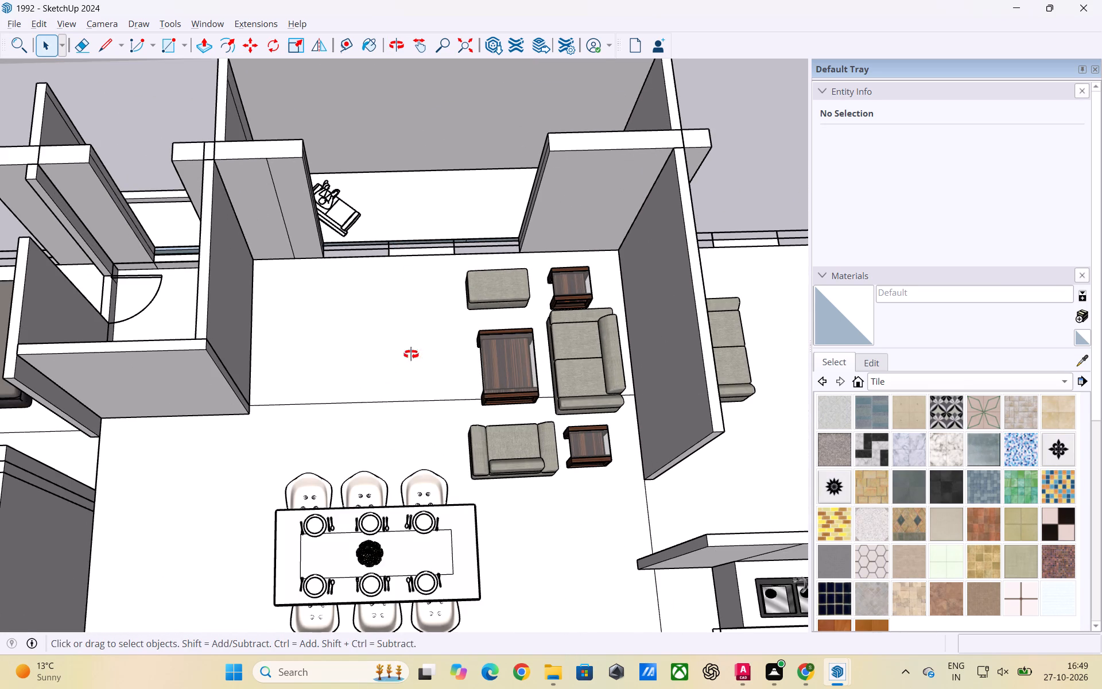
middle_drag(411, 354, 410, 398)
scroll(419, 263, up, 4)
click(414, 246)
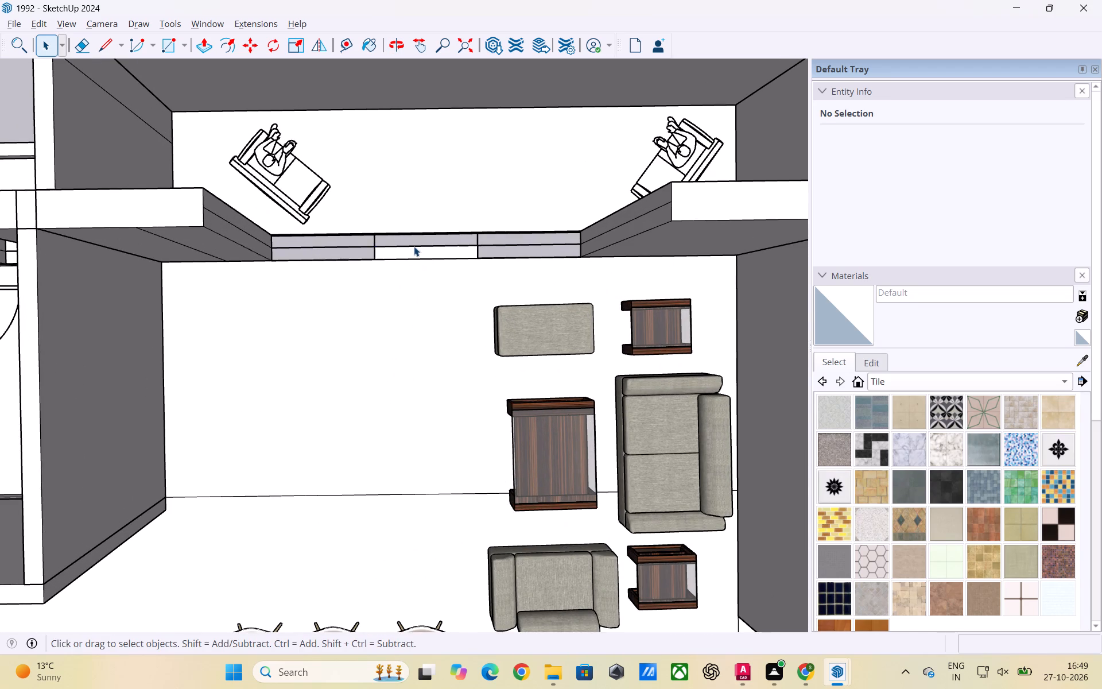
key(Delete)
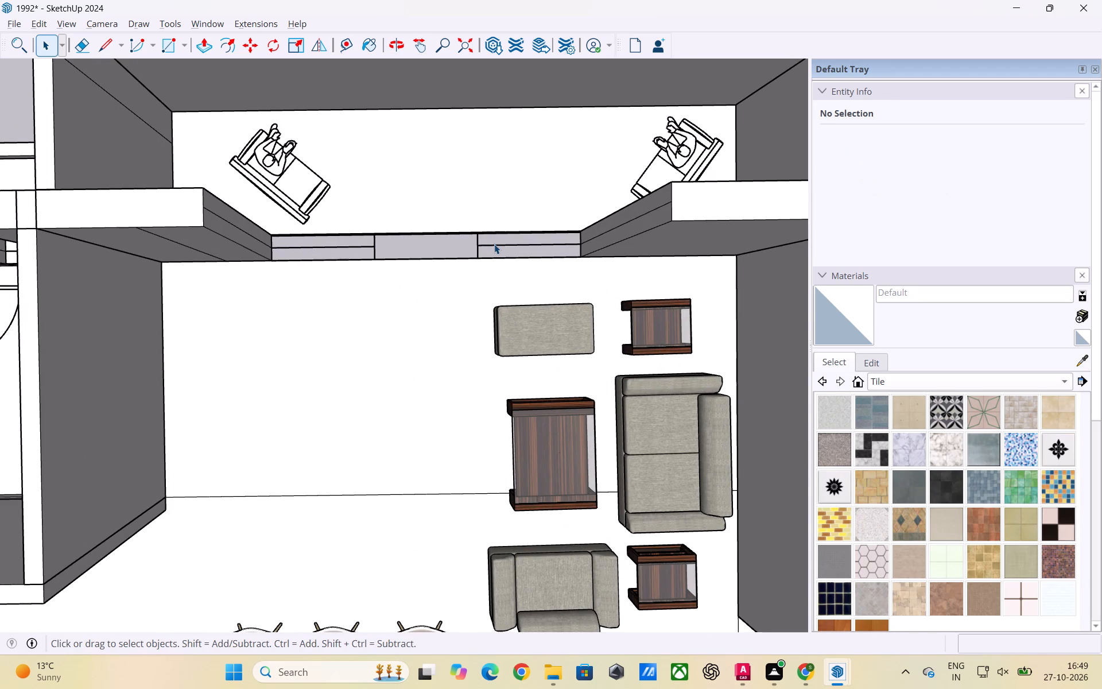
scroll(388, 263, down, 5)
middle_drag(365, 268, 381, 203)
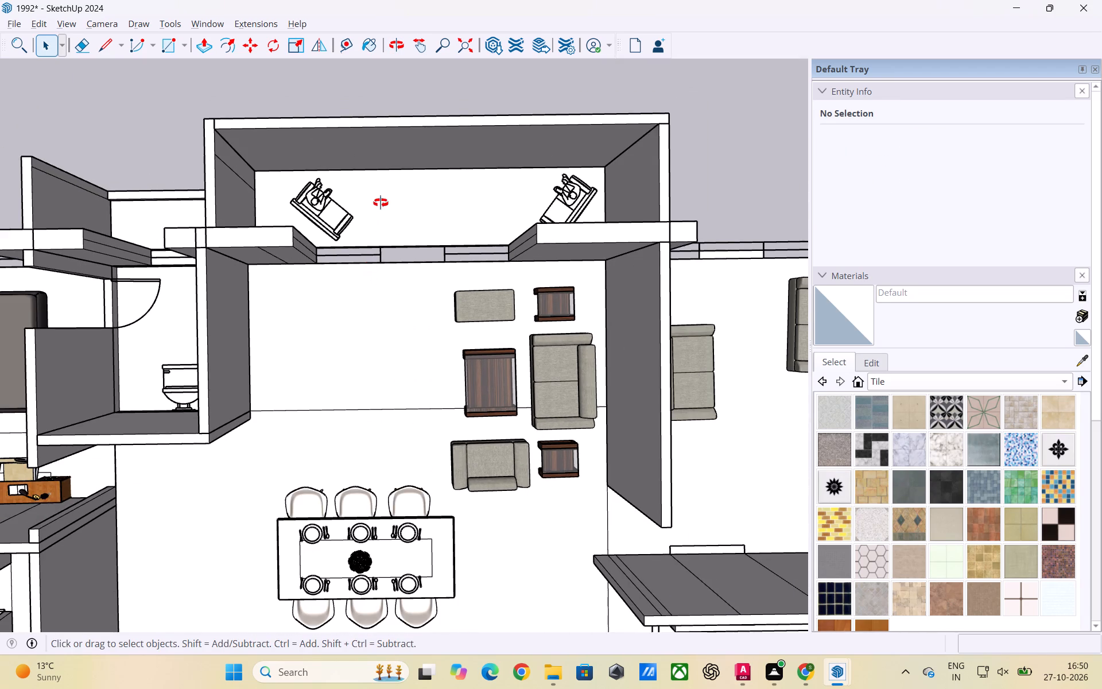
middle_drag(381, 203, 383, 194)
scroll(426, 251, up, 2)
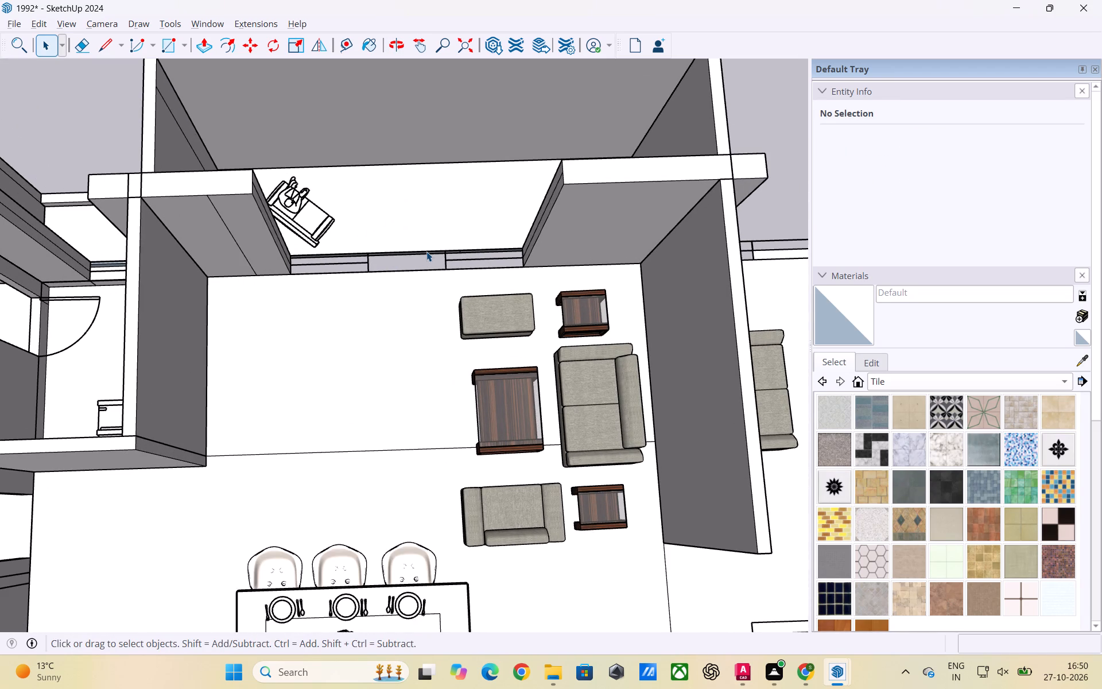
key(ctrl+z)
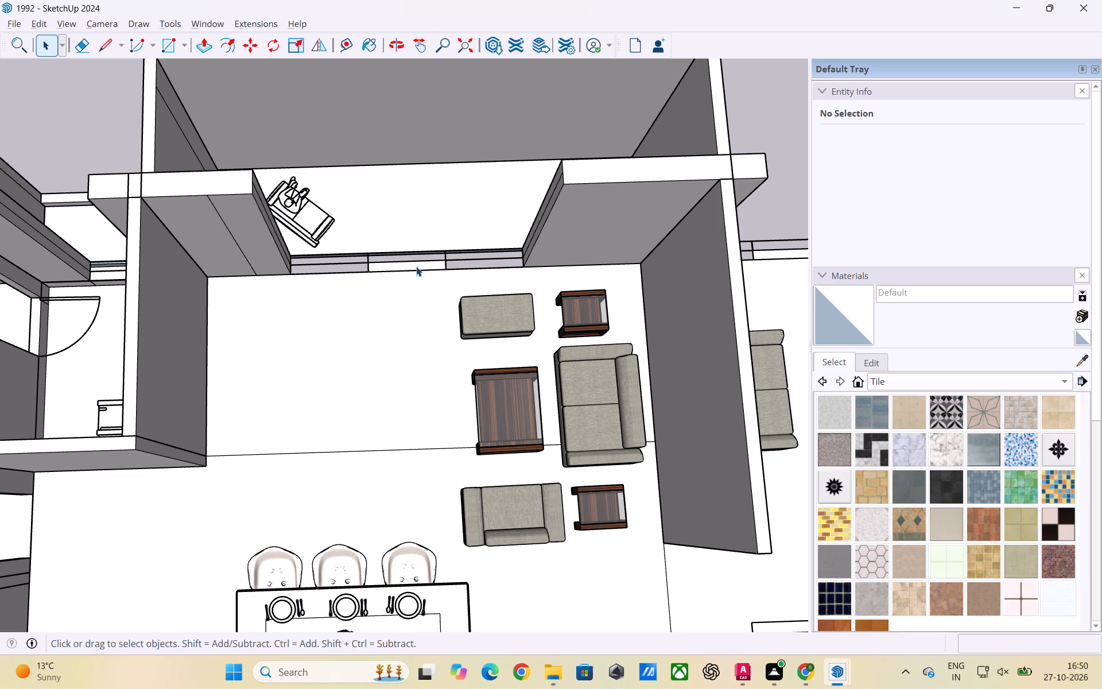
Delete the white face in the middle section of the sill between the living area and the balcony.
click(416, 265)
key(Delete)
scroll(443, 260, down, 2)
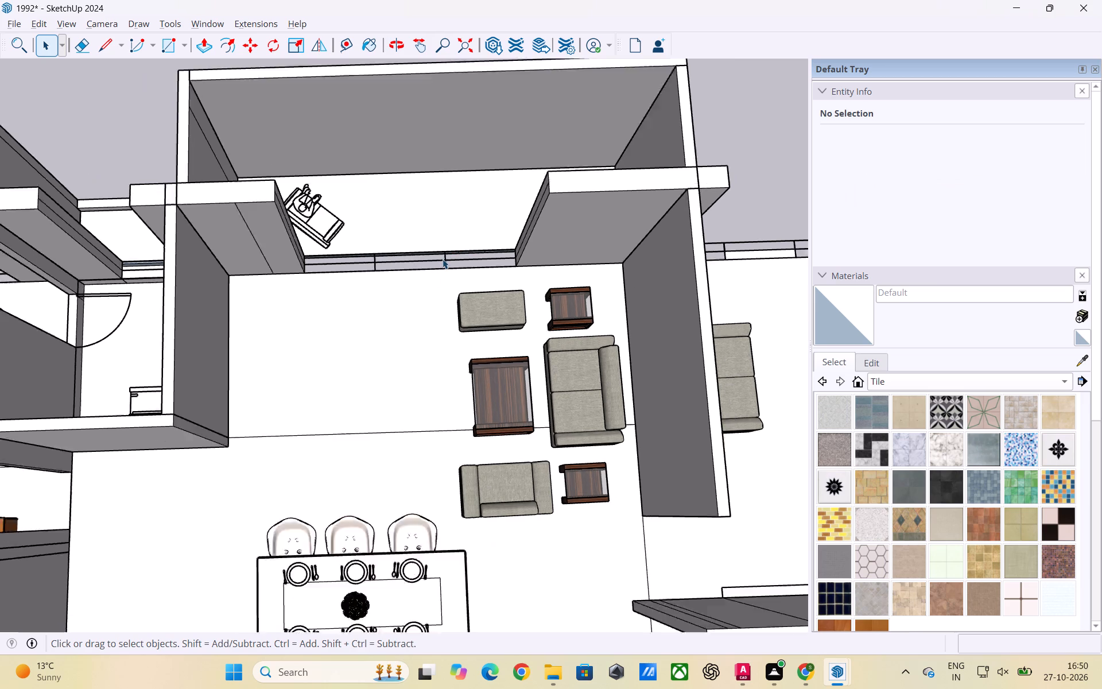
scroll(443, 259, down, 4)
Open the floor group at the toilet's outer opening and check which geometry forms the white strip there.
scroll(255, 267, up, 6)
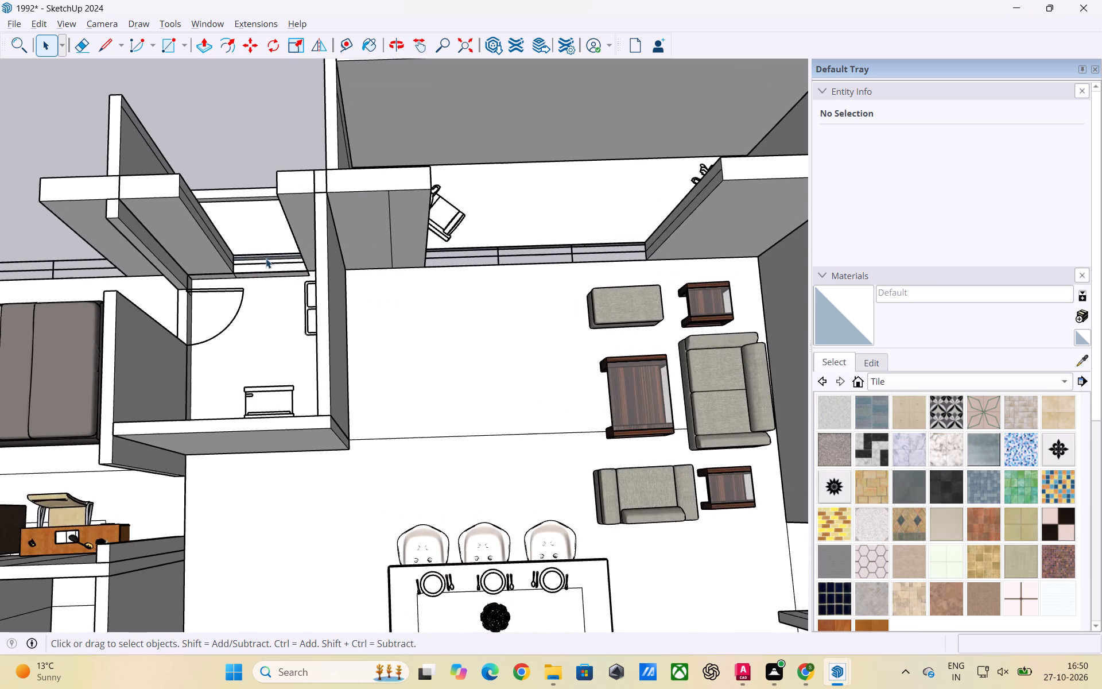
middle_drag(270, 257, 278, 302)
click(278, 270)
double_click(278, 268)
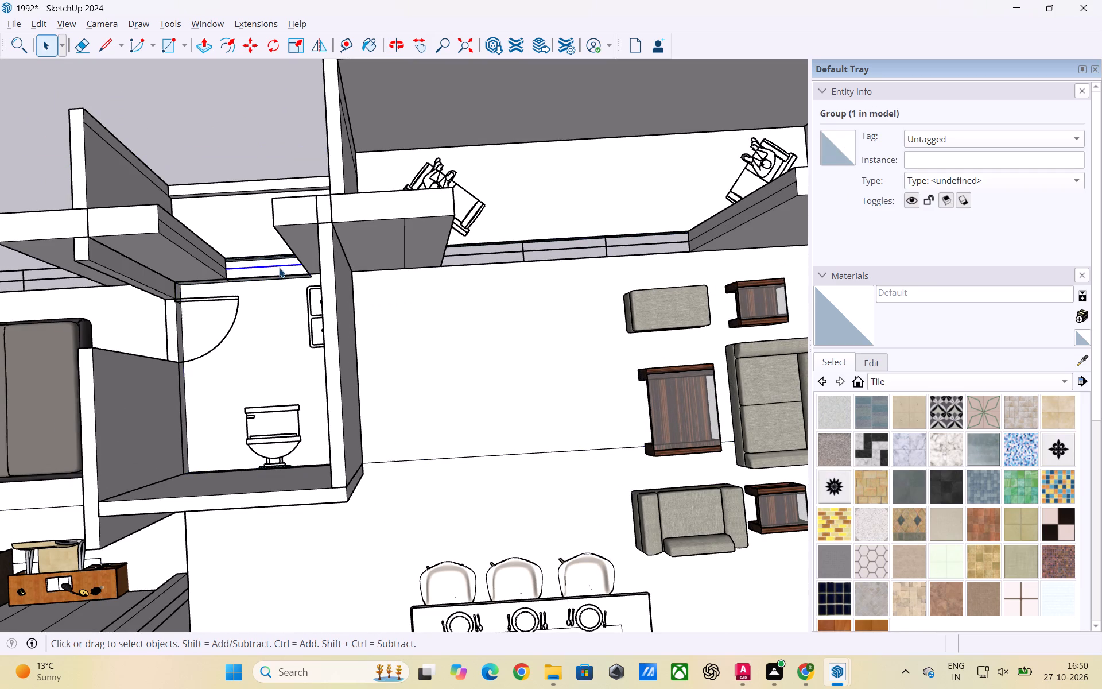
click(280, 270)
click(459, 335)
scroll(242, 248, up, 3)
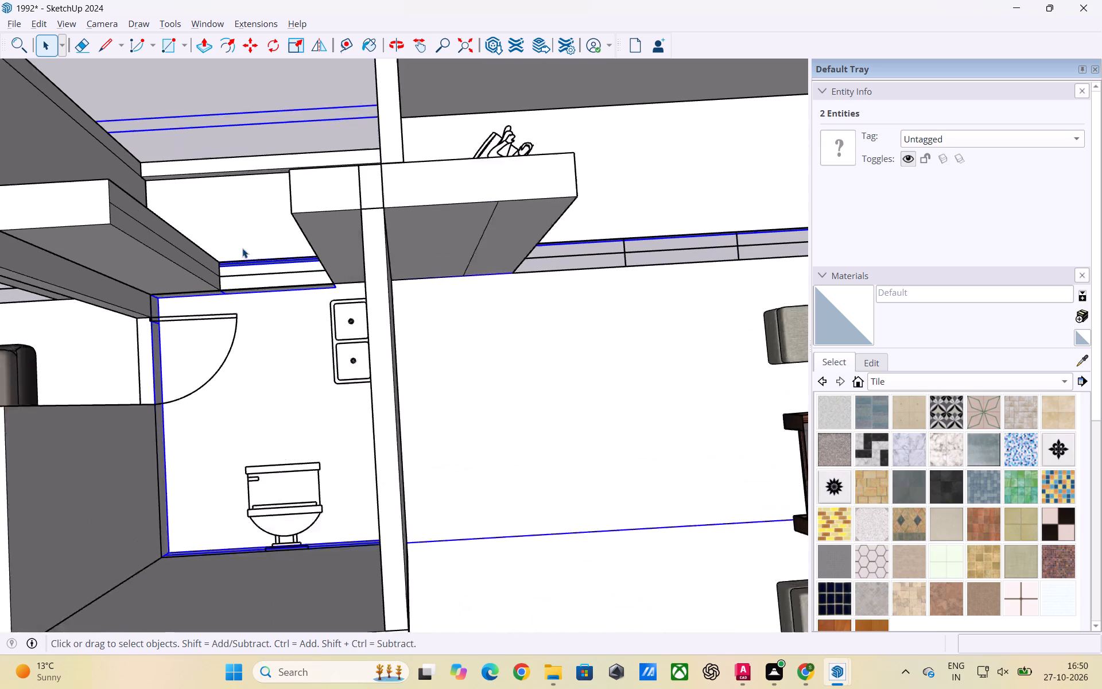
scroll(242, 248, up, 4)
click(304, 191)
double_click(679, 378)
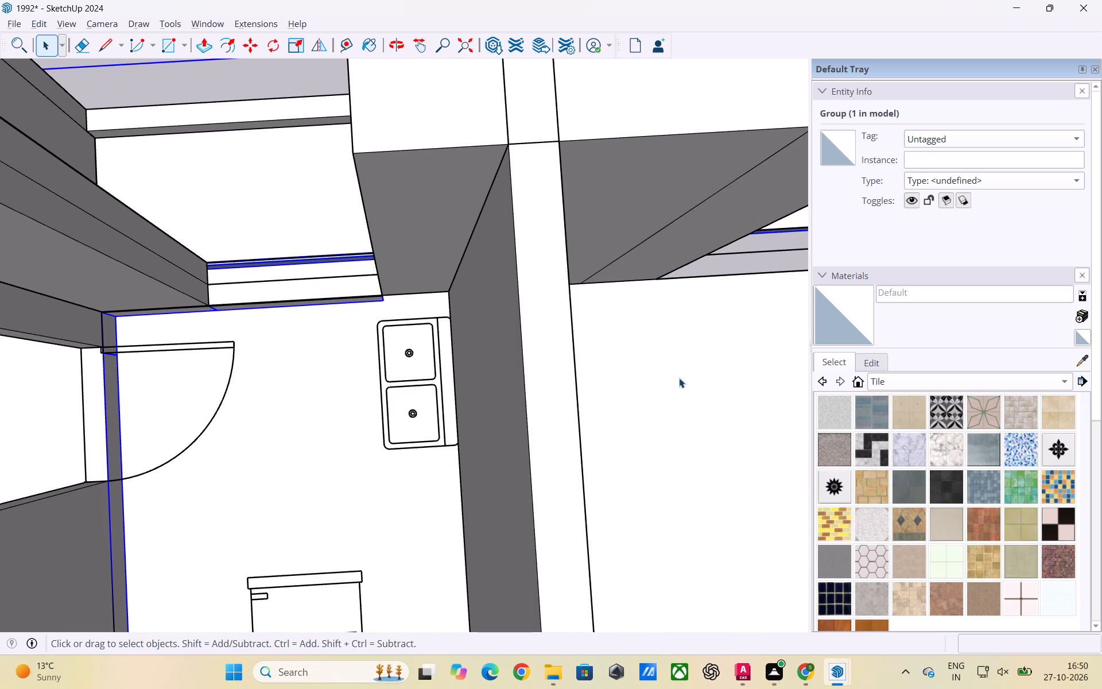
click(327, 288)
triple_click(327, 288)
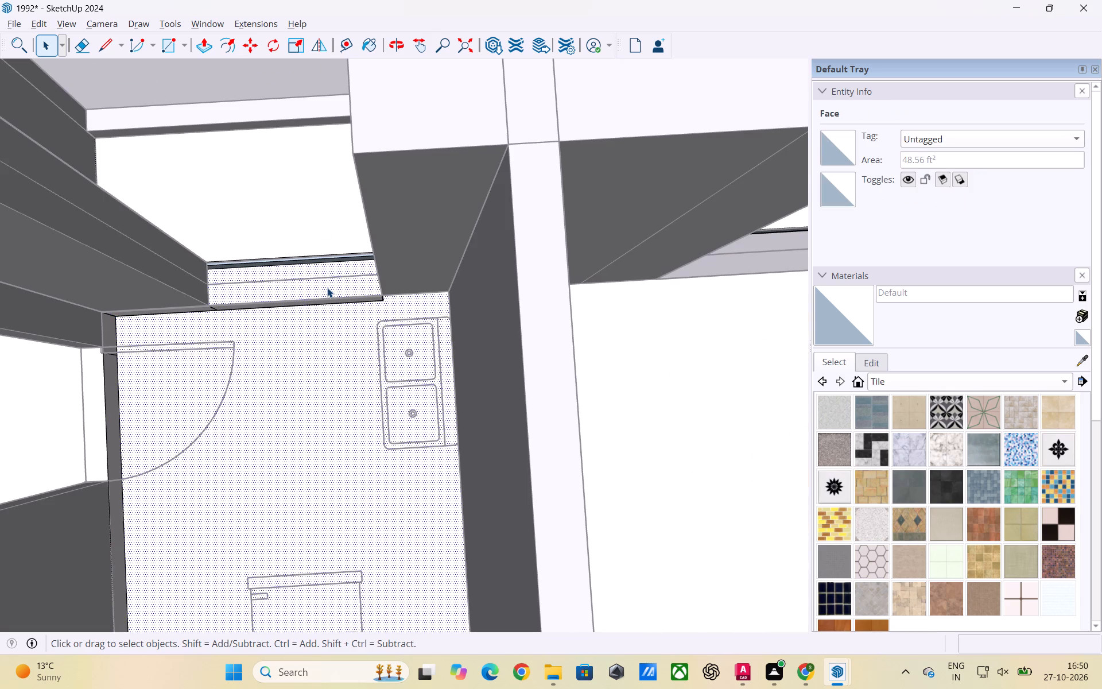
click(697, 377)
scroll(554, 340, down, 9)
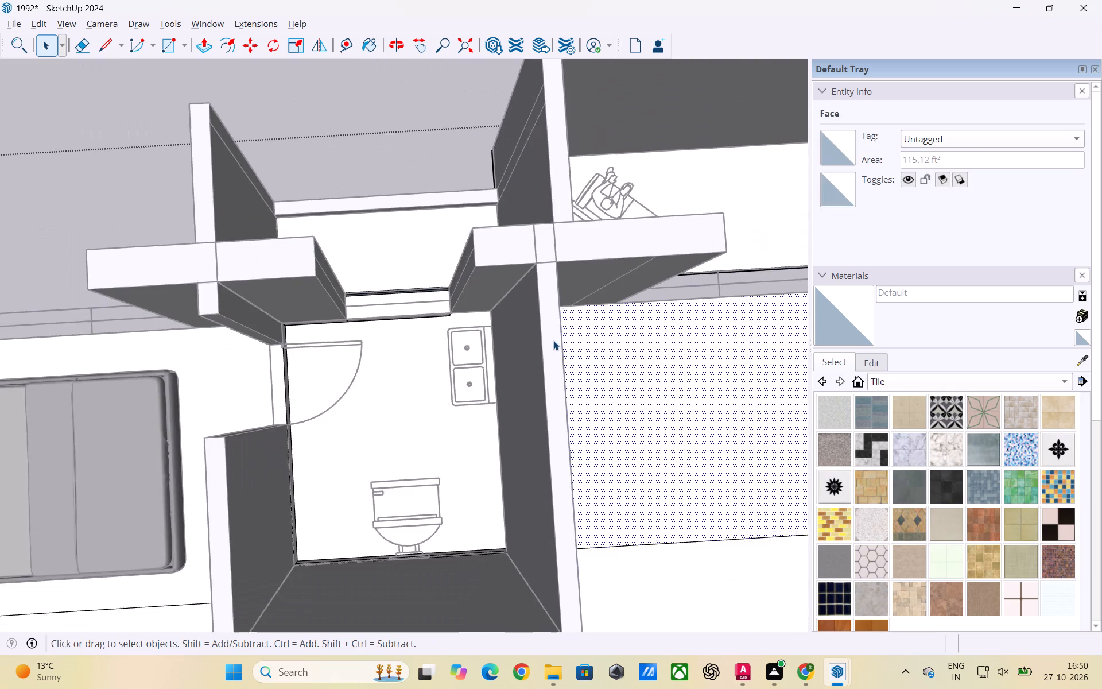
scroll(553, 340, down, 4)
click(432, 106)
scroll(442, 280, up, 3)
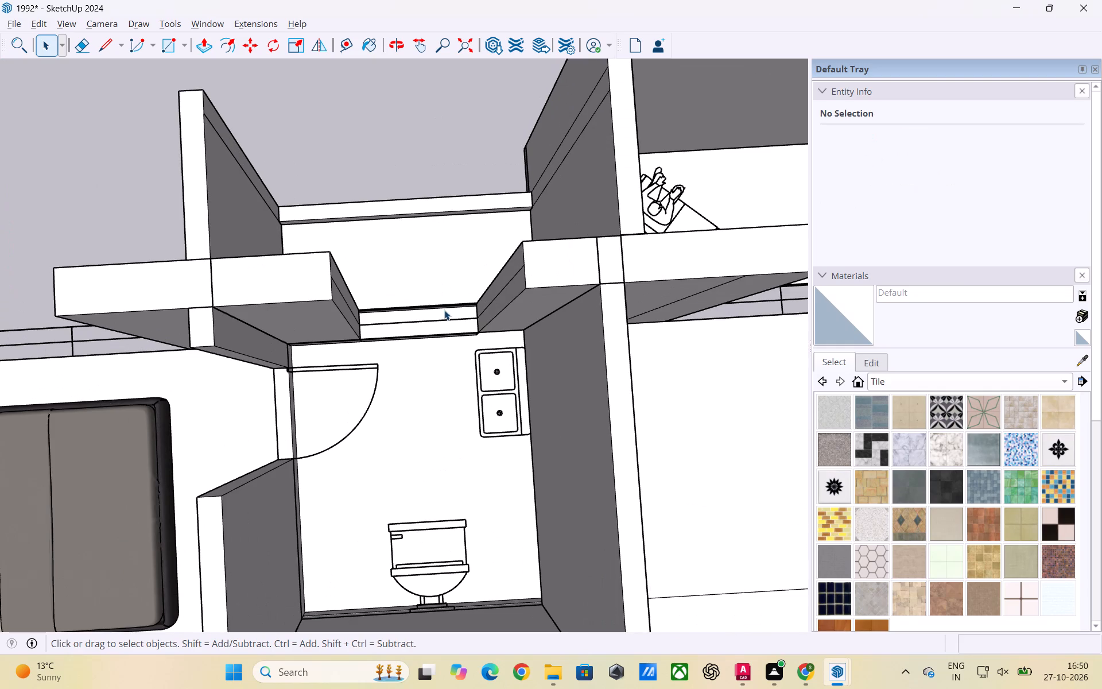
click(445, 312)
triple_click(446, 311)
click(447, 311)
triple_click(447, 313)
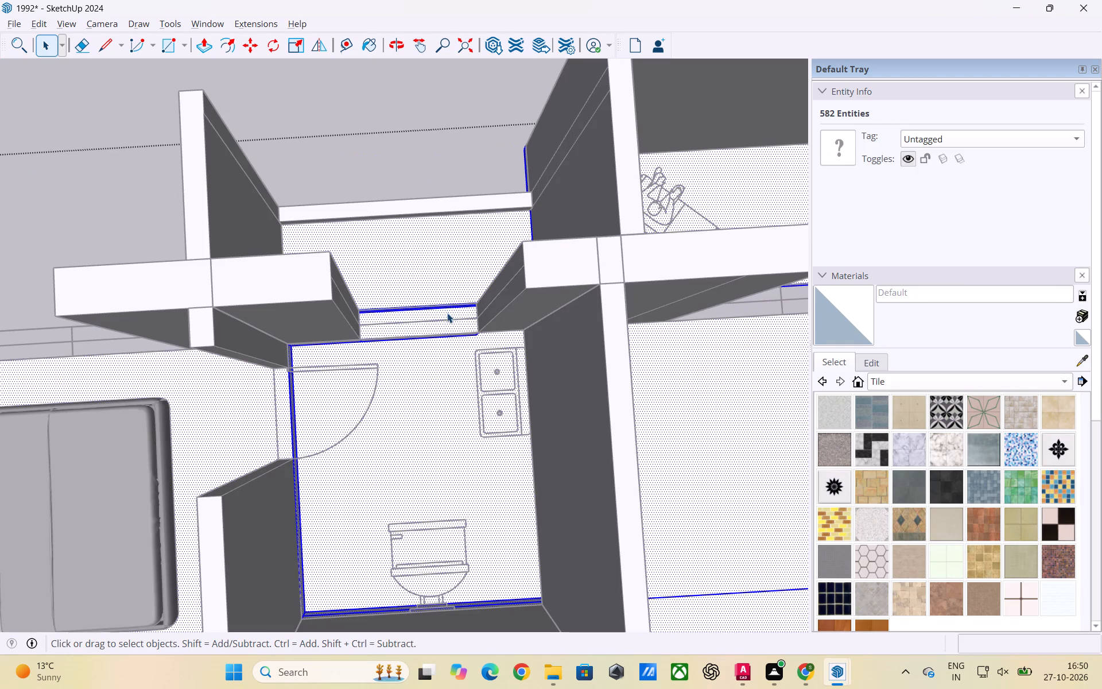
click(416, 144)
scroll(447, 181, down, 10)
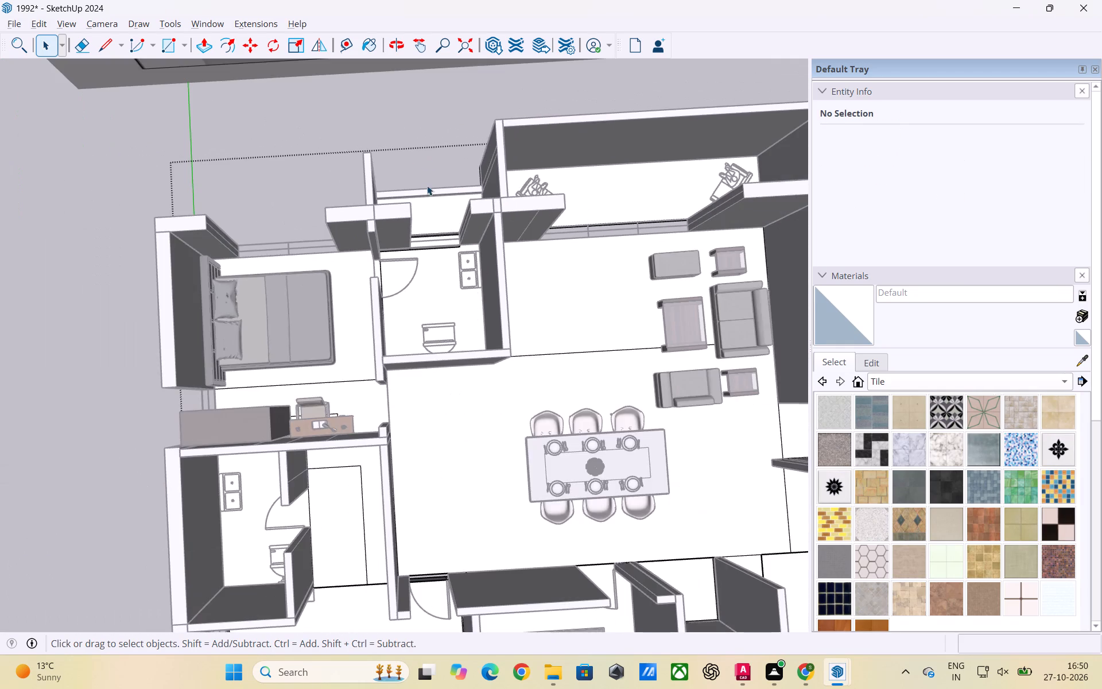
scroll(350, 200, down, 6)
click(734, 110)
Examine the outer wall of the pink-bed and grey-bed rooms from outside, including its floor-level openings, up close and in overview.
scroll(525, 197, up, 2)
scroll(525, 197, down, 4)
scroll(330, 216, down, 2)
scroll(381, 311, down, 2)
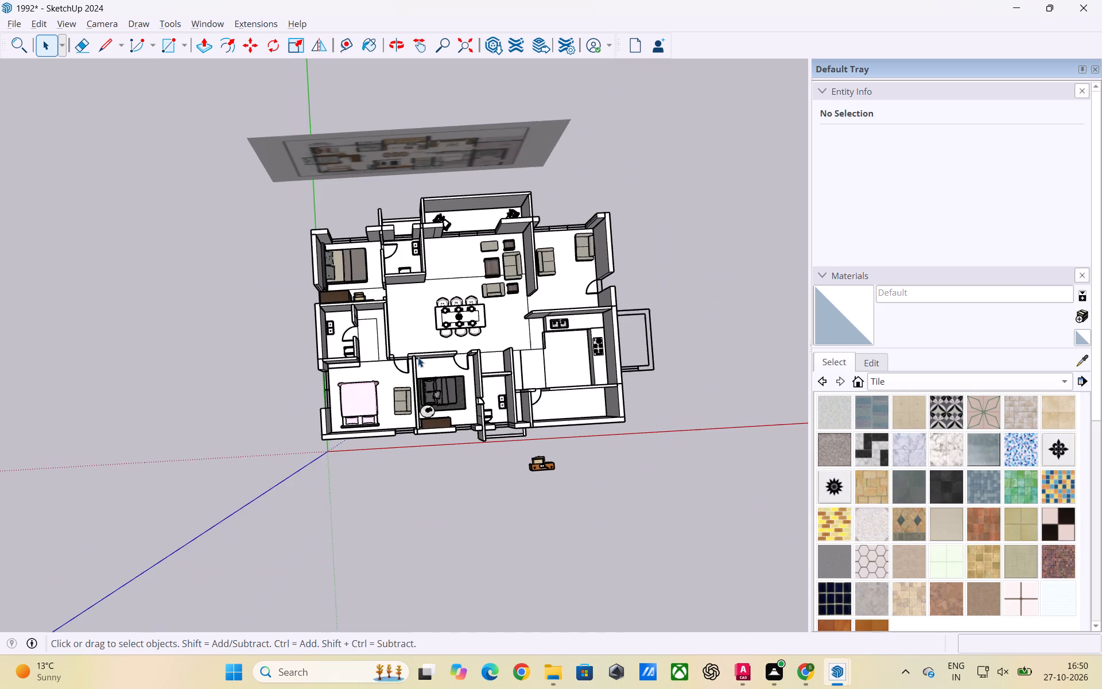
scroll(481, 430, up, 3)
middle_drag(468, 440, 462, 353)
scroll(455, 401, up, 7)
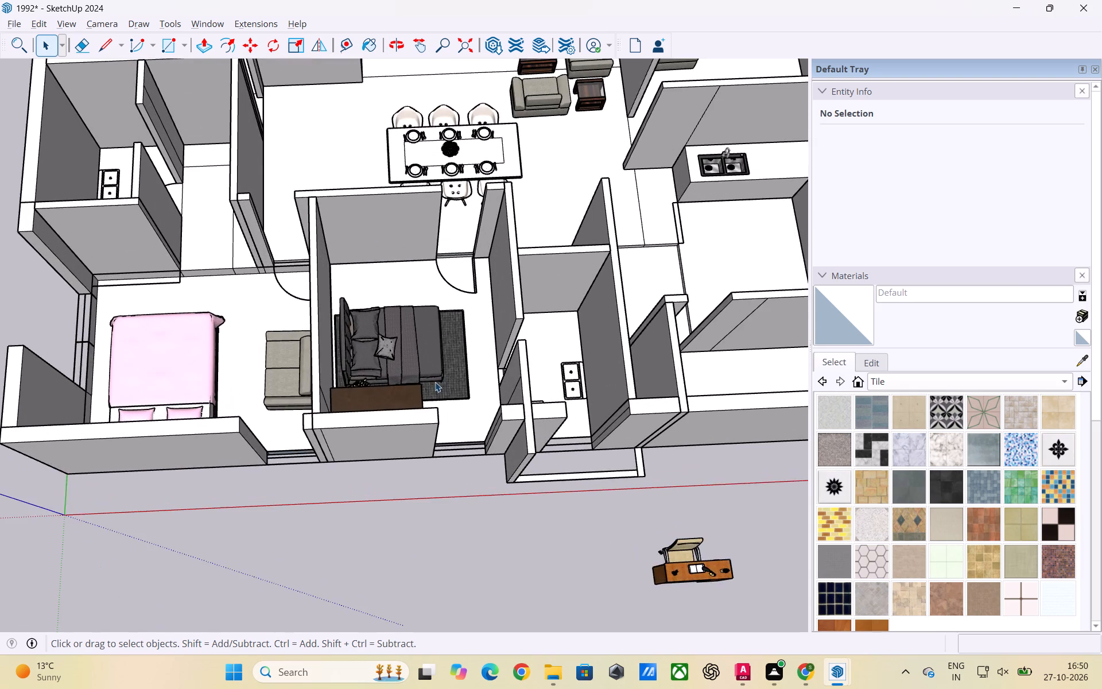
scroll(494, 423, up, 3)
middle_drag(429, 457, 439, 373)
scroll(477, 440, up, 3)
middle_drag(430, 459, 666, 435)
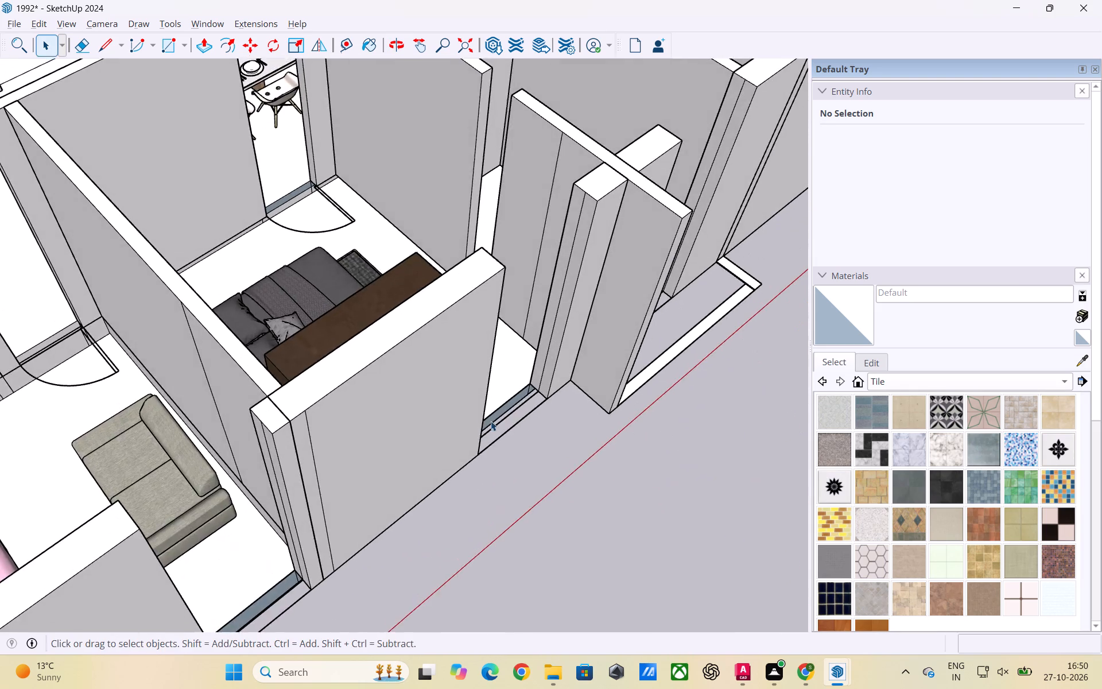
scroll(491, 421, down, 9)
middle_drag(324, 453, 585, 431)
scroll(548, 397, up, 4)
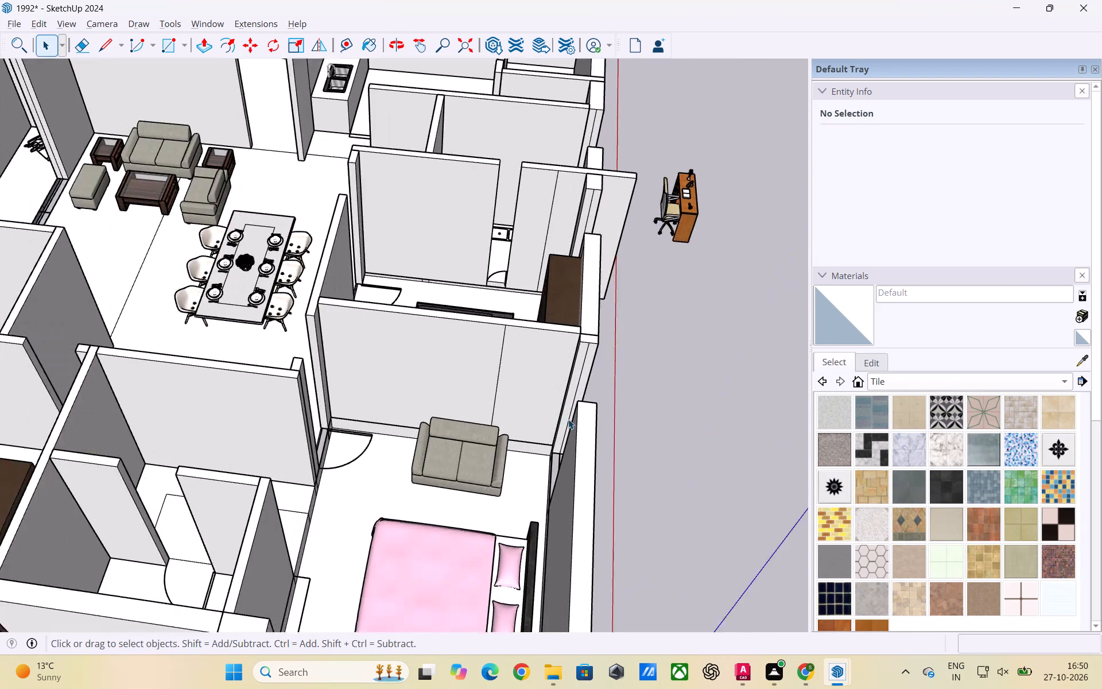
scroll(568, 419, up, 2)
middle_drag(638, 432, 332, 435)
scroll(339, 435, up, 6)
scroll(516, 379, down, 2)
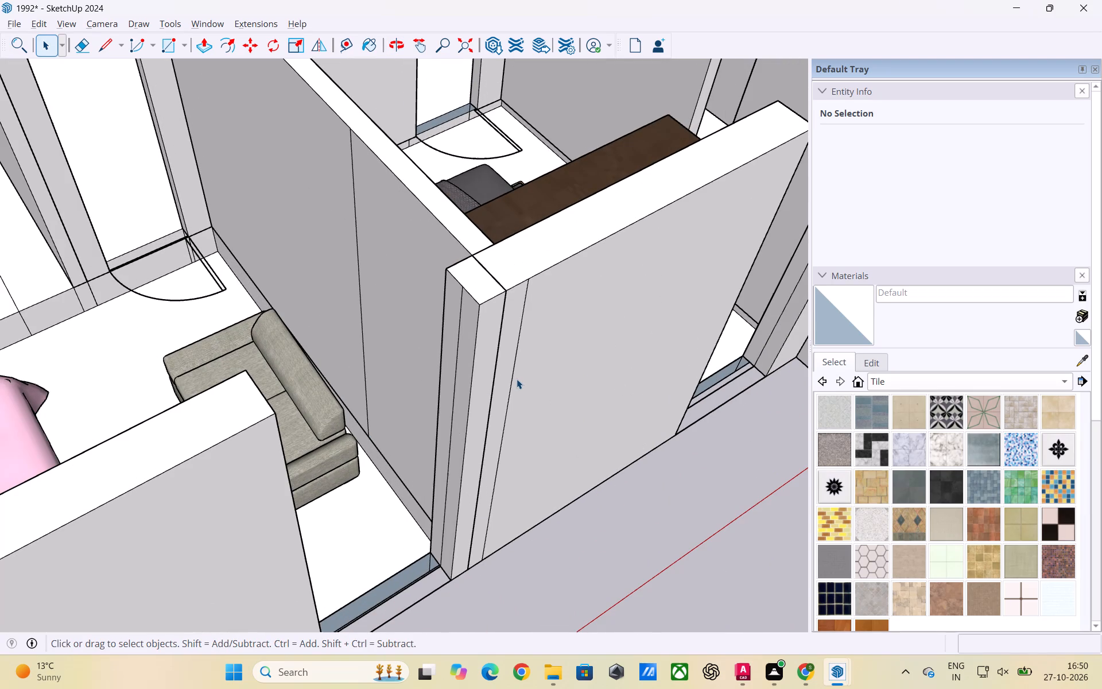
scroll(519, 379, down, 6)
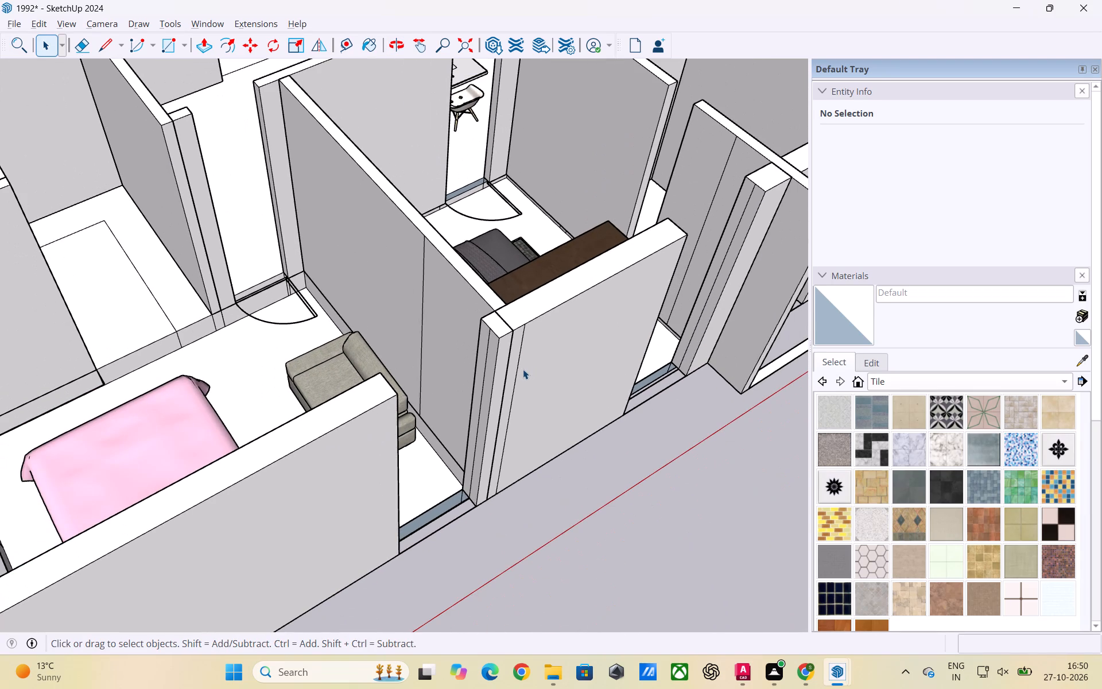
scroll(358, 329, up, 3)
scroll(555, 338, down, 3)
middle_drag(557, 358, 521, 415)
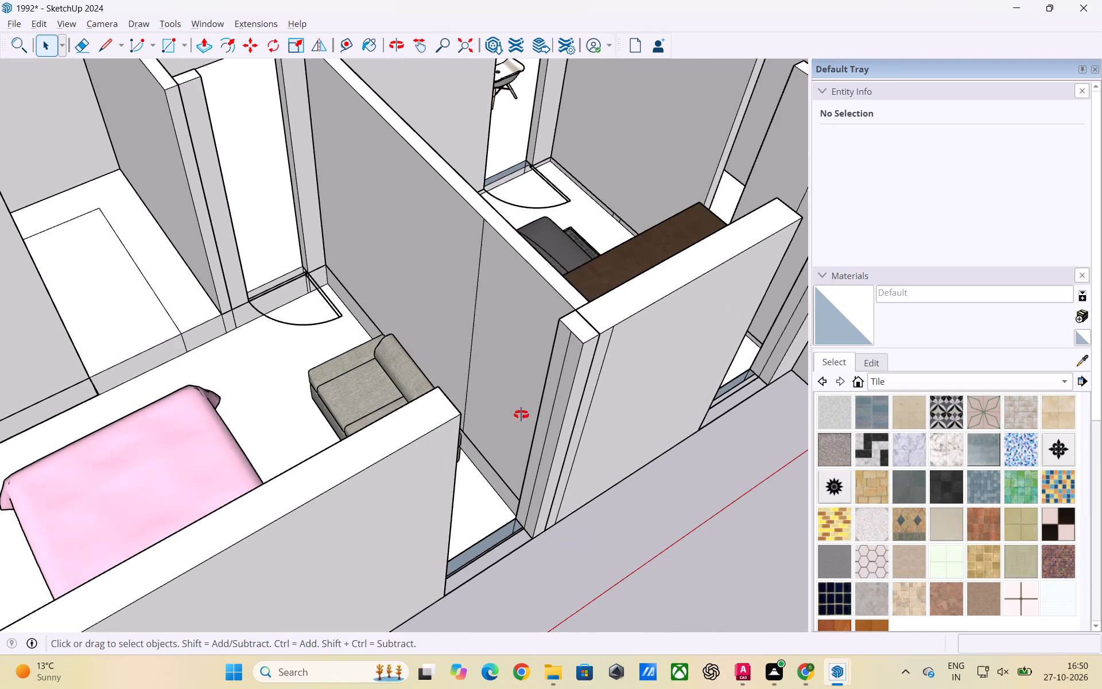
middle_drag(521, 415, 320, 393)
scroll(421, 351, down, 3)
scroll(332, 353, down, 3)
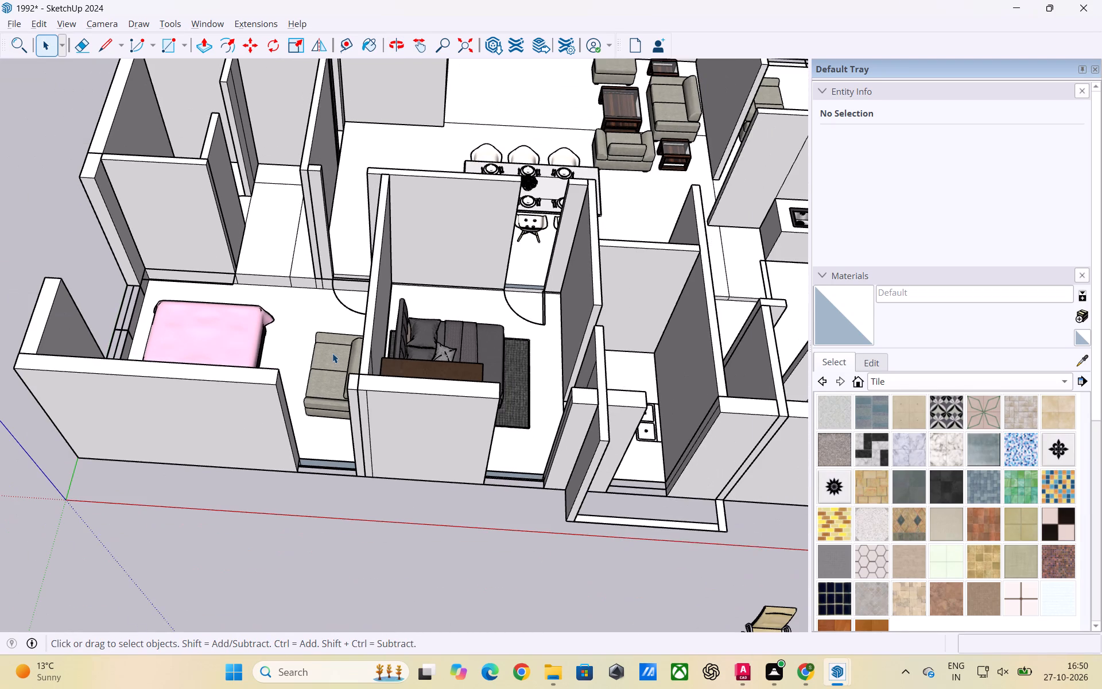
scroll(333, 350, down, 5)
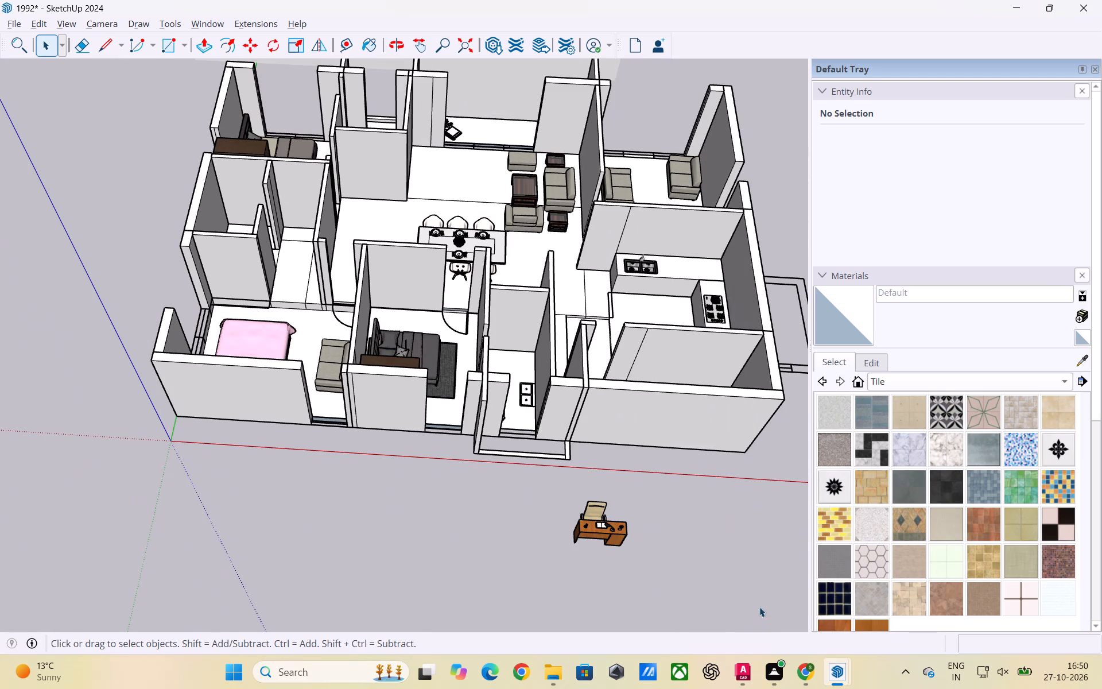
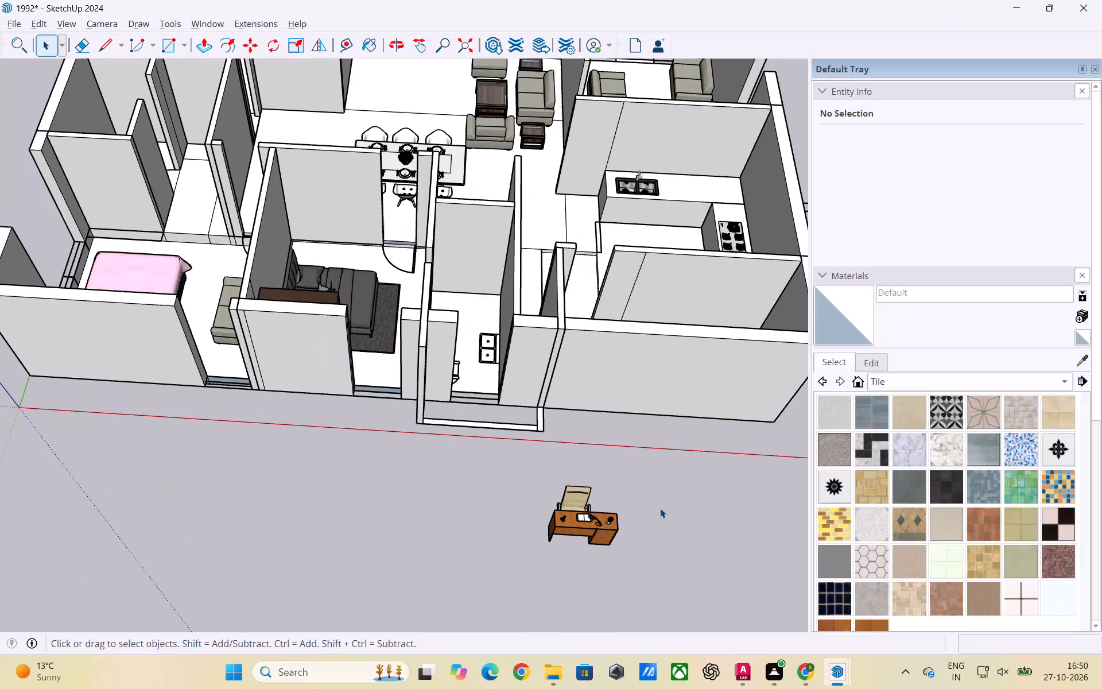
Examine the furnished house model from several sides, including the flat room outline outside the kitchen's outer wall.
scroll(589, 501, down, 5)
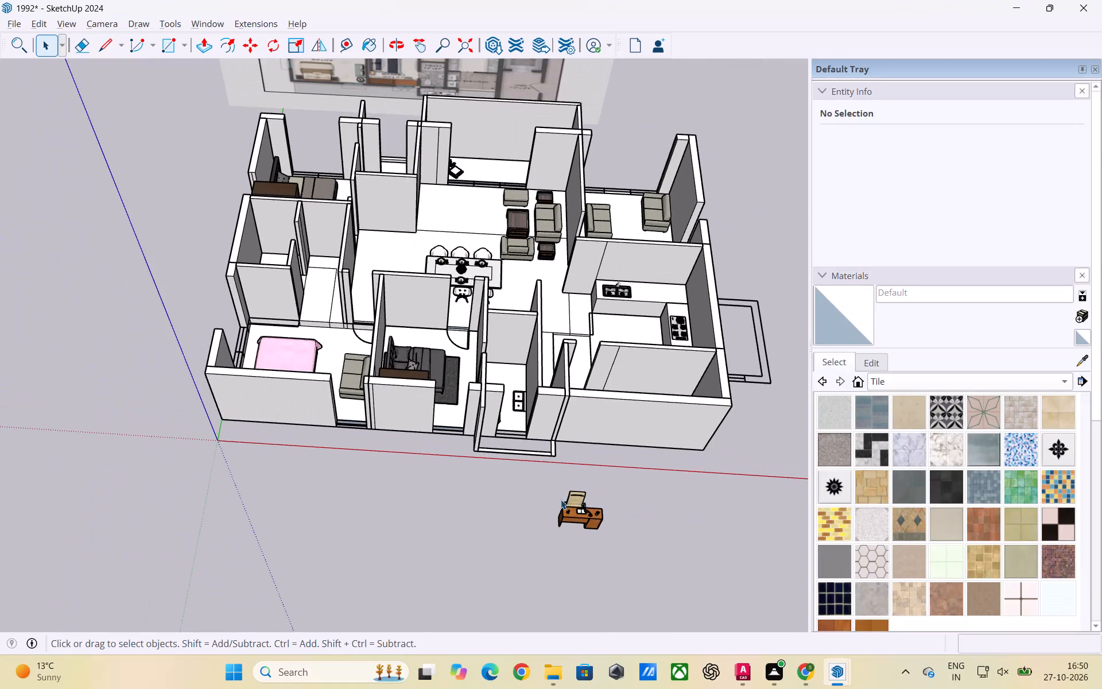
scroll(564, 500, up, 2)
scroll(649, 503, down, 4)
scroll(510, 496, down, 2)
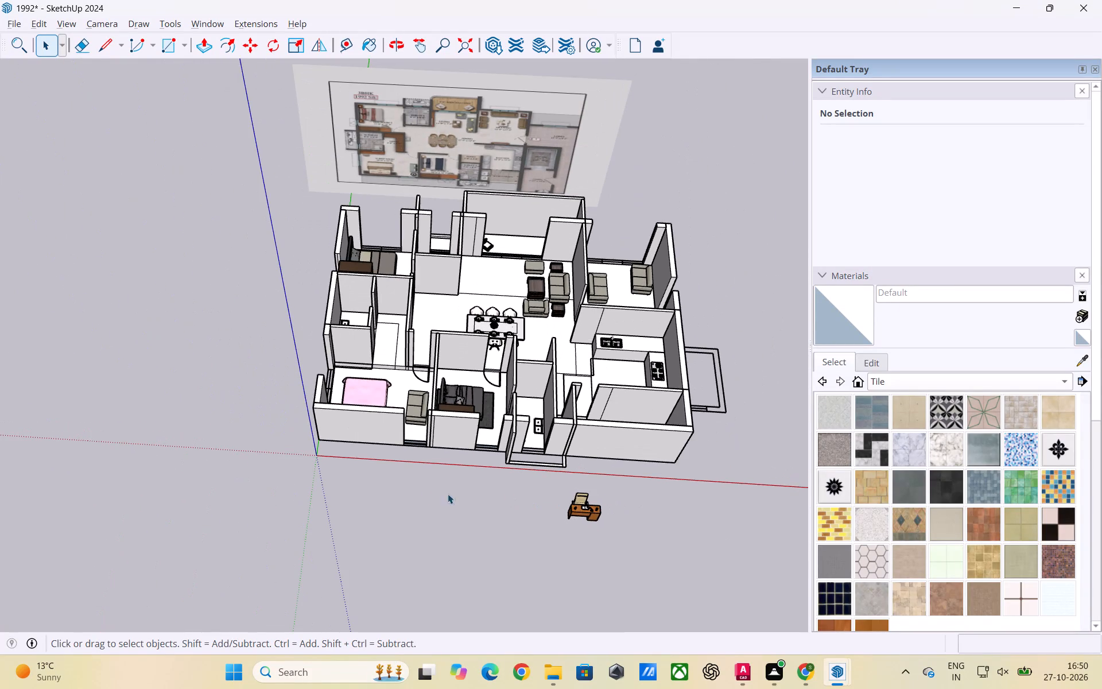
scroll(426, 493, down, 4)
scroll(426, 486, up, 1)
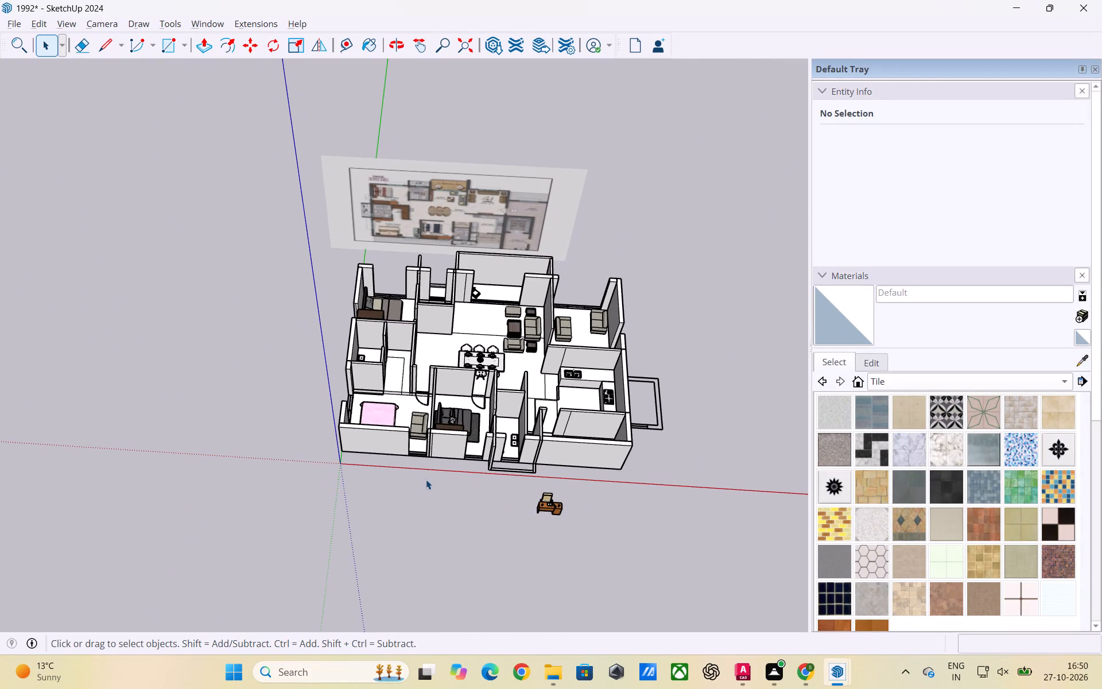
scroll(434, 446, down, 2)
scroll(500, 416, up, 6)
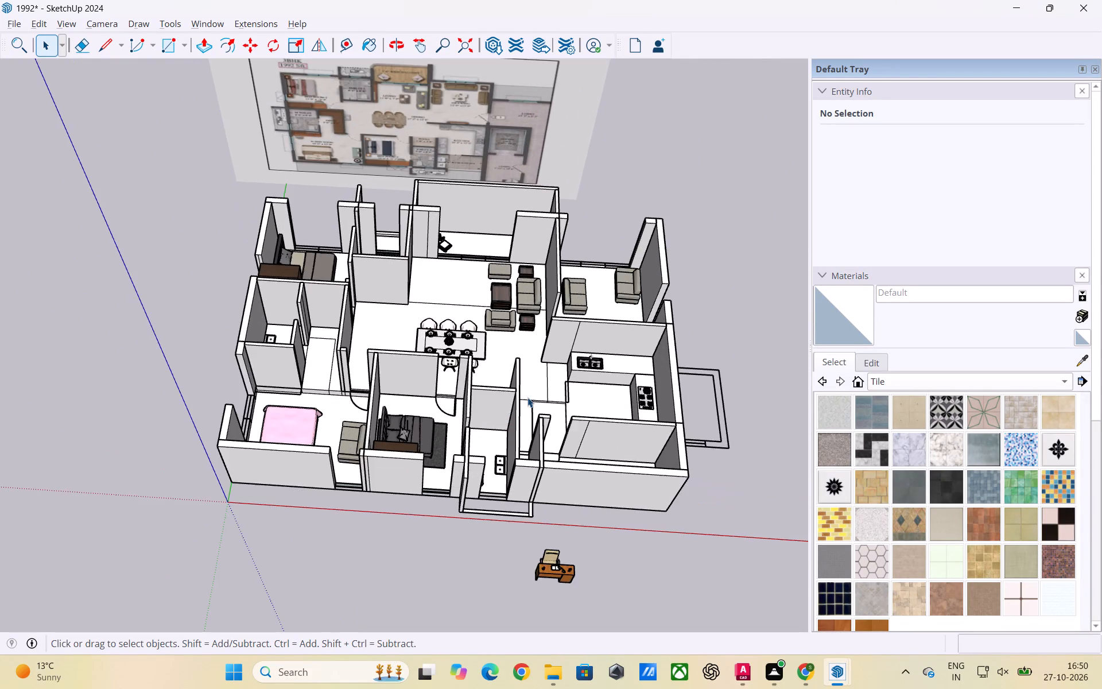
scroll(527, 397, up, 3)
scroll(415, 386, down, 7)
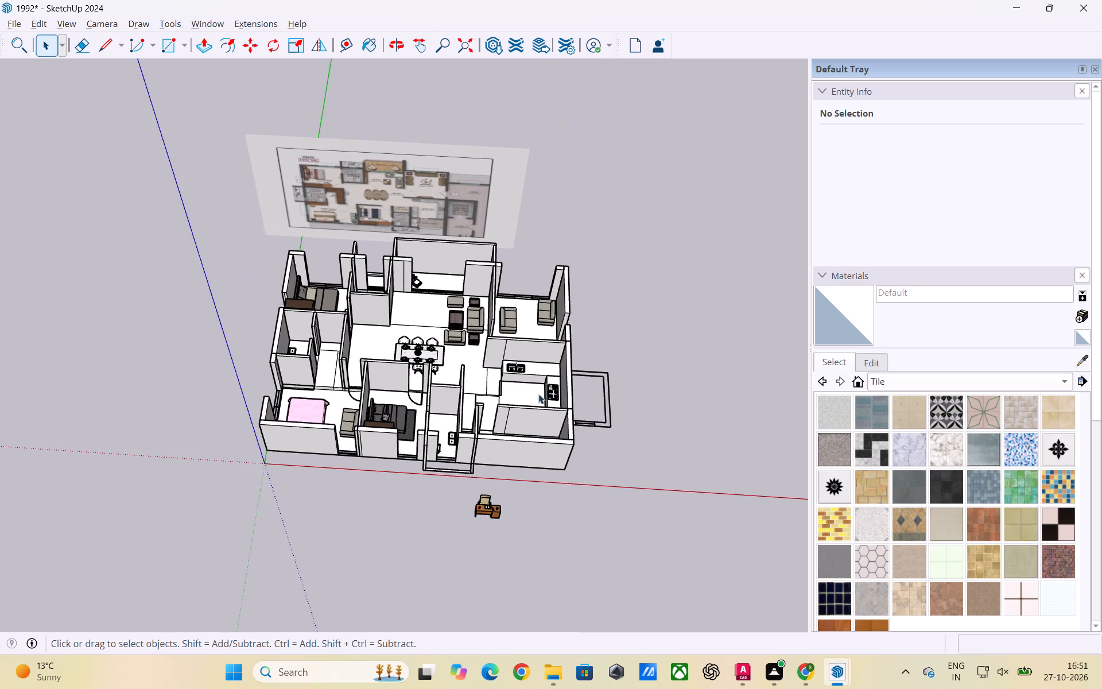
scroll(566, 398, down, 2)
middle_drag(694, 447, 416, 482)
scroll(531, 460, up, 5)
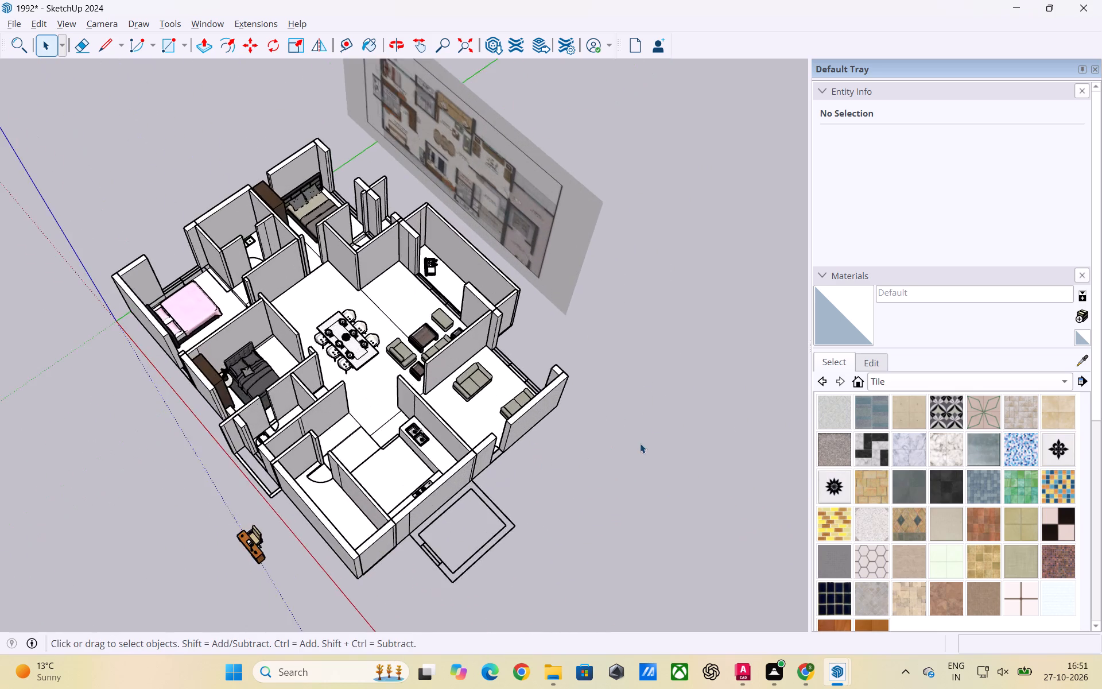
scroll(645, 443, down, 5)
middle_drag(544, 491, 589, 405)
scroll(554, 484, up, 3)
middle_drag(608, 516, 444, 541)
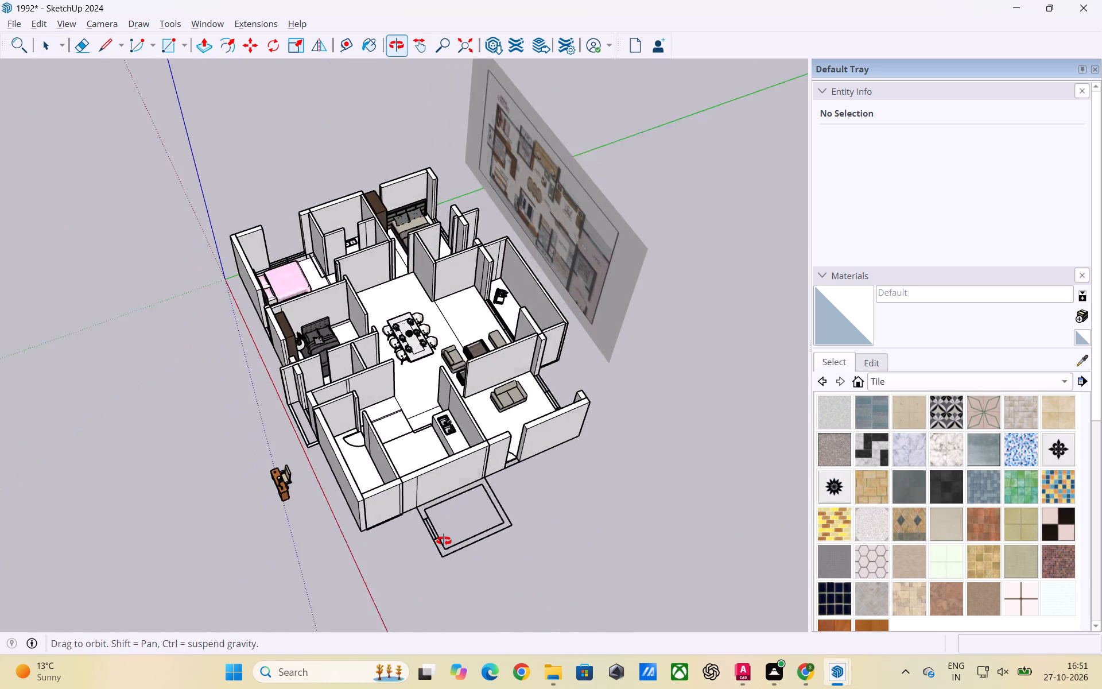
middle_drag(444, 541, 435, 533)
scroll(414, 471, up, 3)
scroll(589, 466, down, 5)
middle_drag(593, 485, 446, 510)
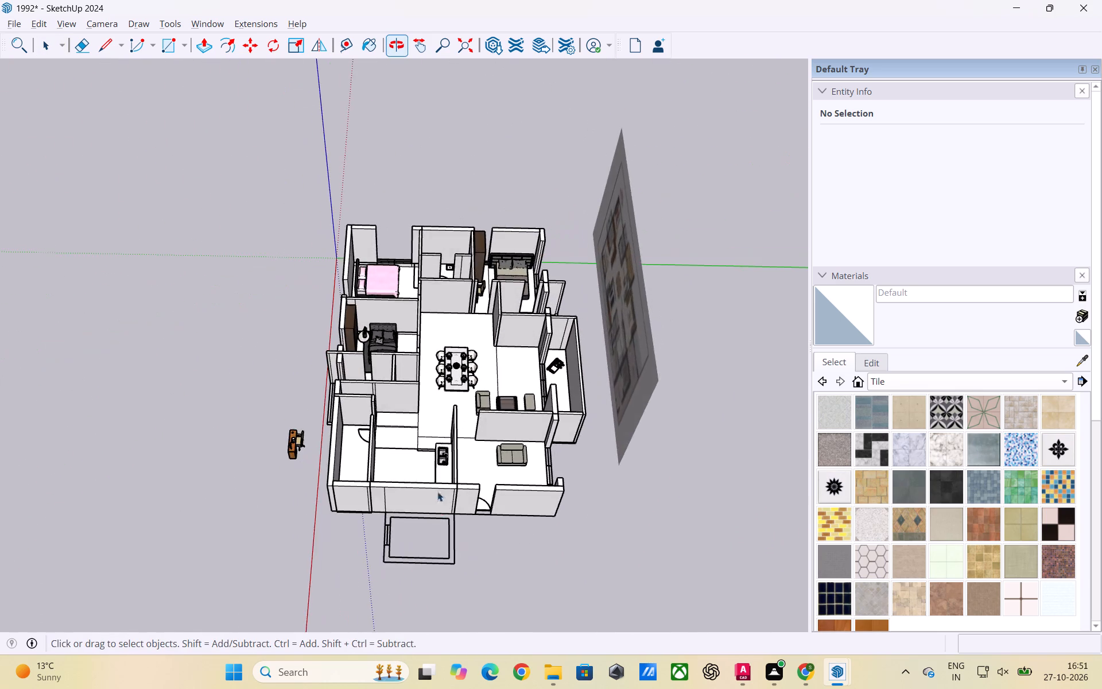
scroll(437, 495, up, 3)
scroll(618, 393, down, 5)
scroll(511, 525, up, 9)
middle_drag(503, 456, 503, 528)
scroll(507, 476, up, 4)
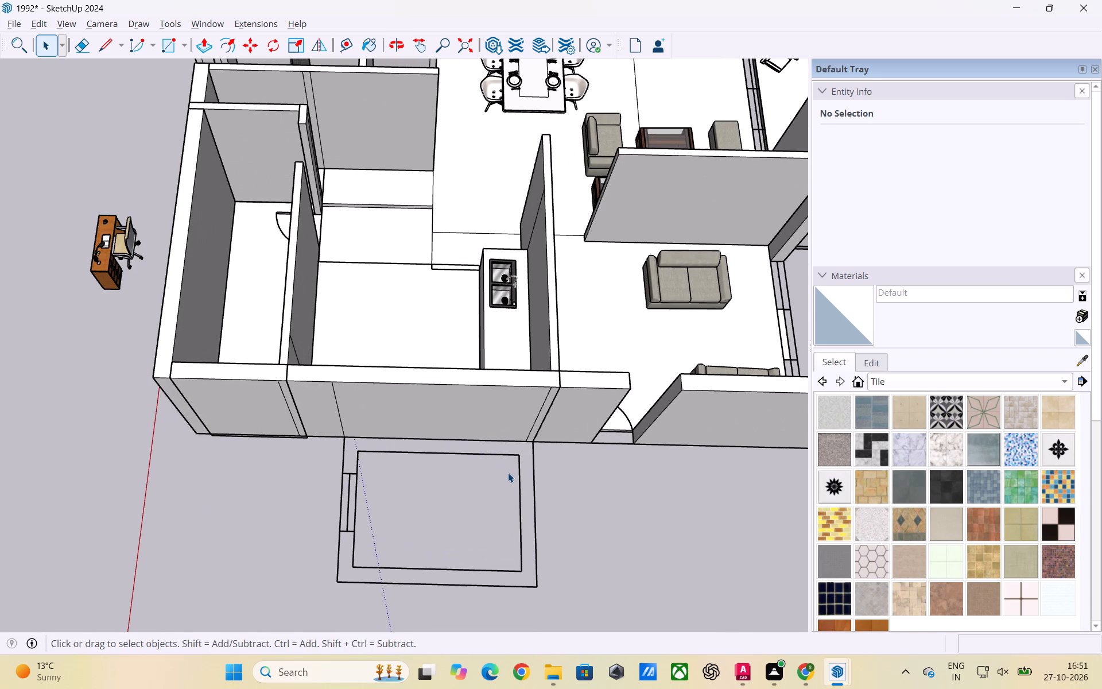
Draw a rectangle about 9 in by 7 ft 6 in over the outline's side wall strip opposite the window.
key(r)
scroll(517, 450, up, 4)
scroll(509, 407, down, 4)
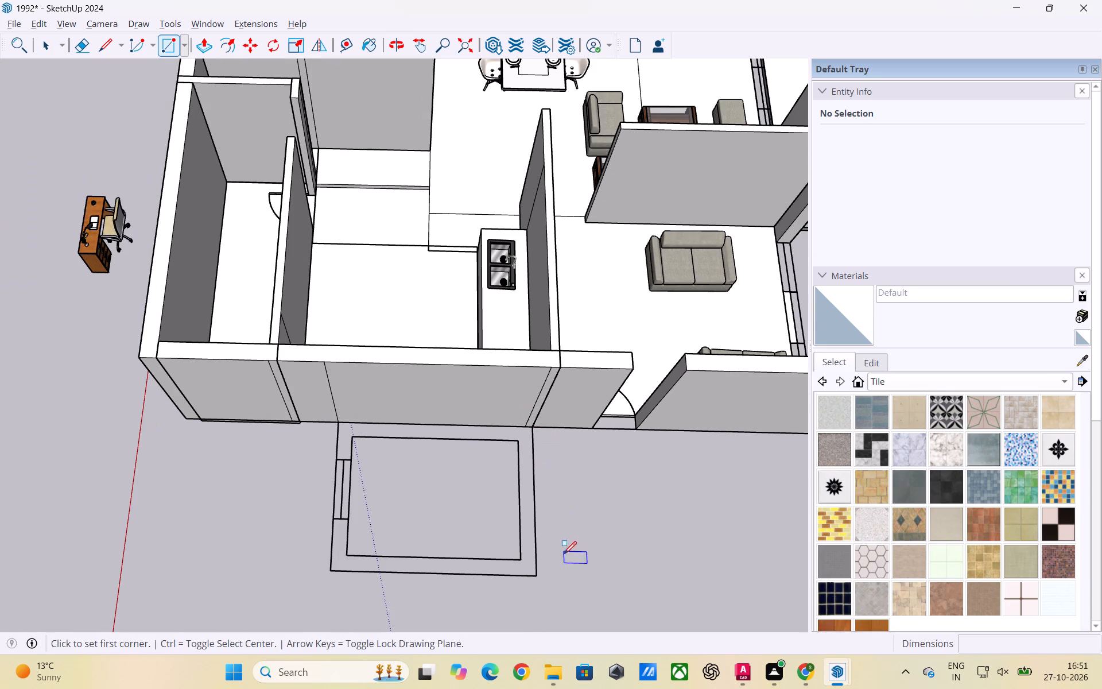
click(536, 572)
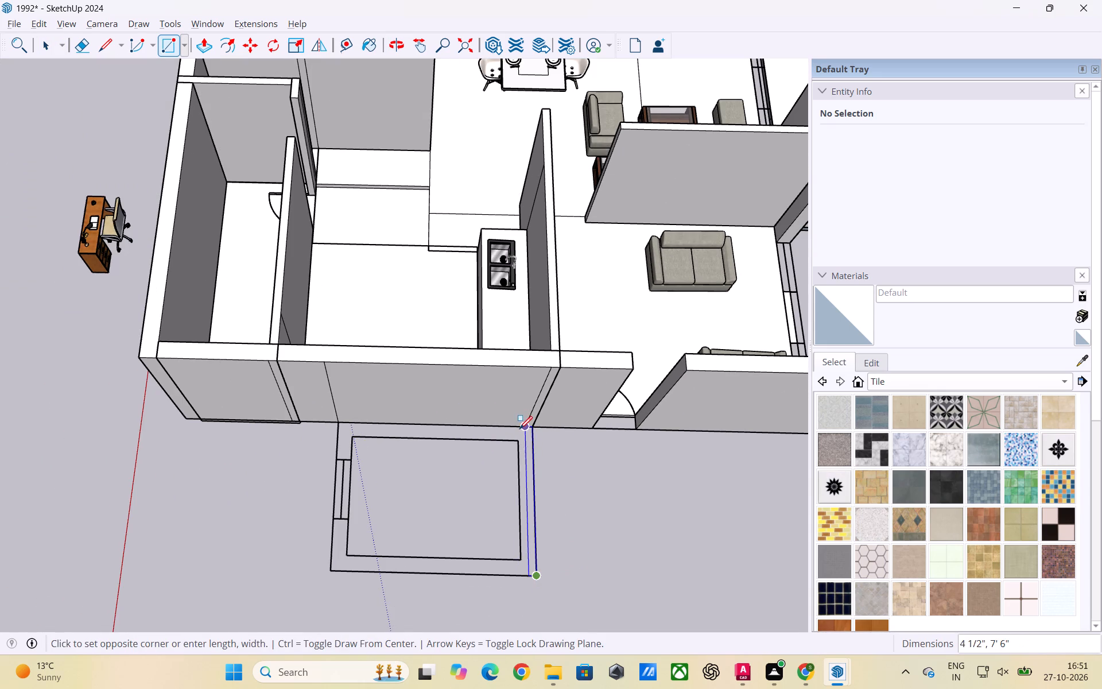
scroll(517, 429, up, 6)
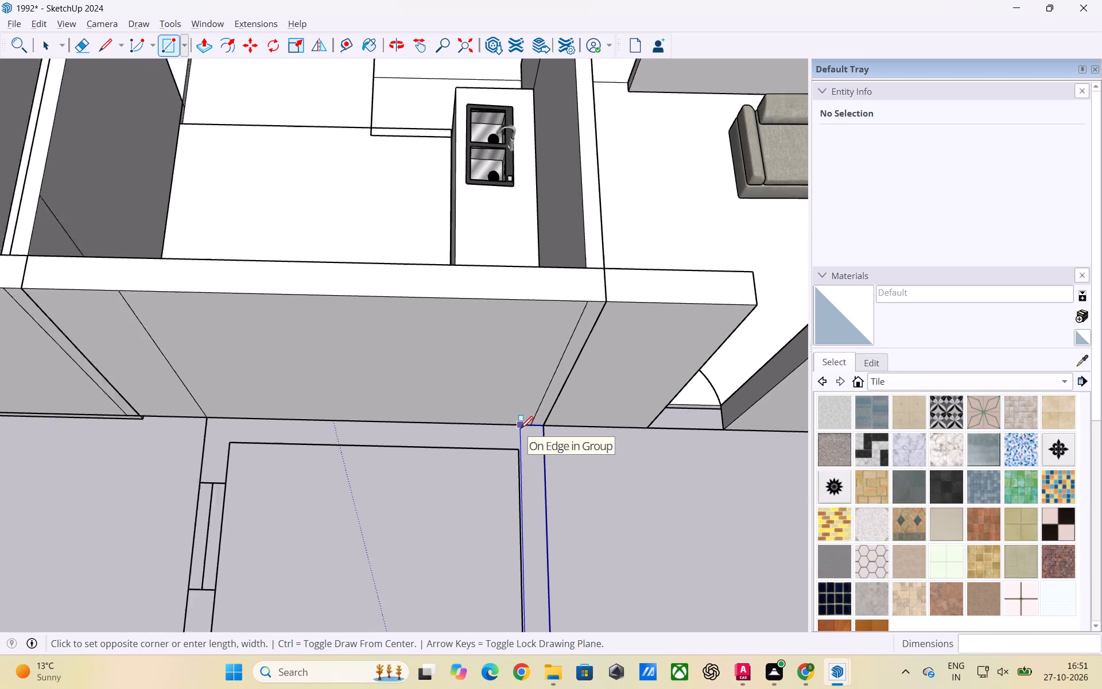
scroll(520, 429, up, 2)
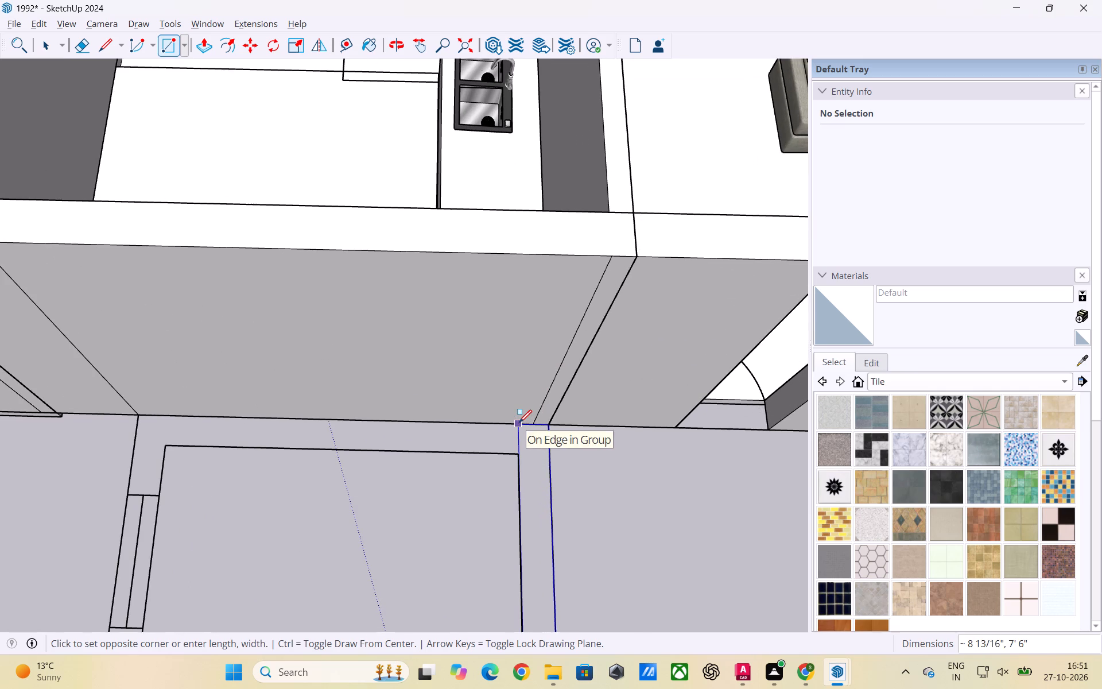
click(519, 423)
scroll(611, 426, down, 5)
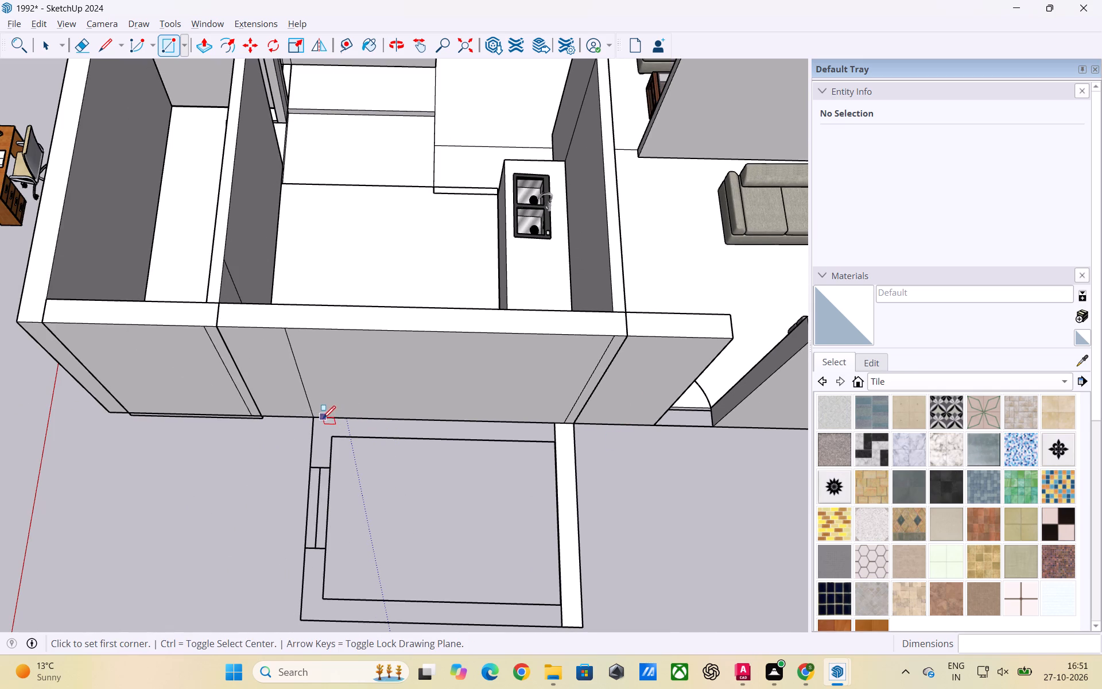
Draw a 9 ft 3 in by 9 in rectangle along the kitchen wall and delete the enclosed floor face.
click(316, 417)
click(556, 443)
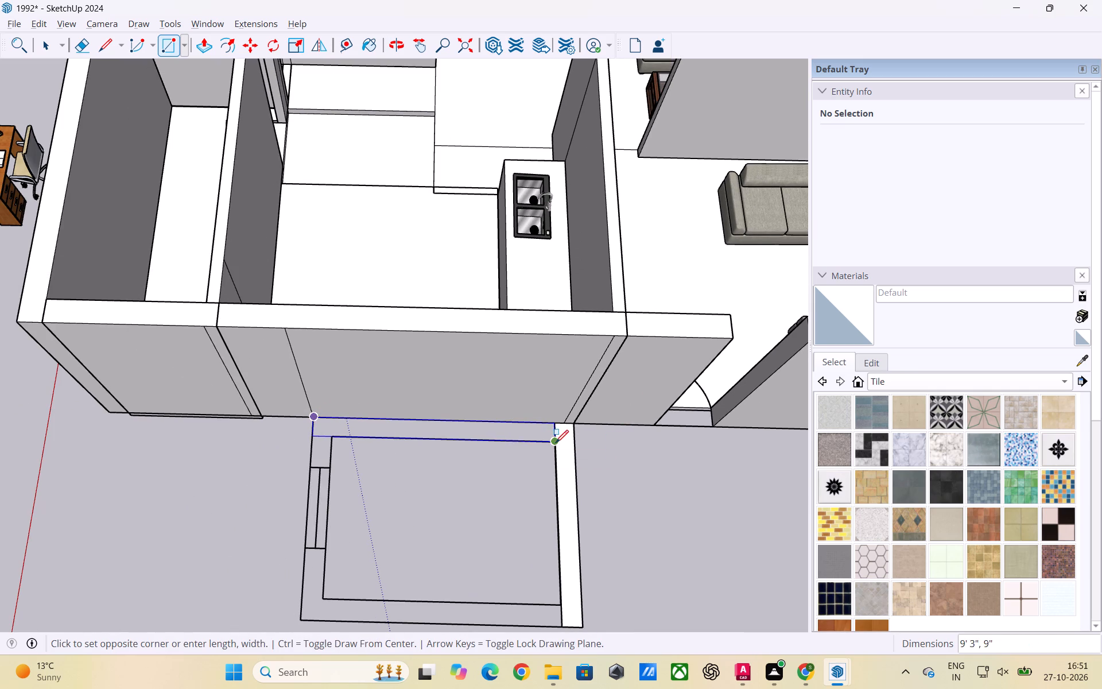
scroll(525, 425, down, 3)
key(space)
click(484, 493)
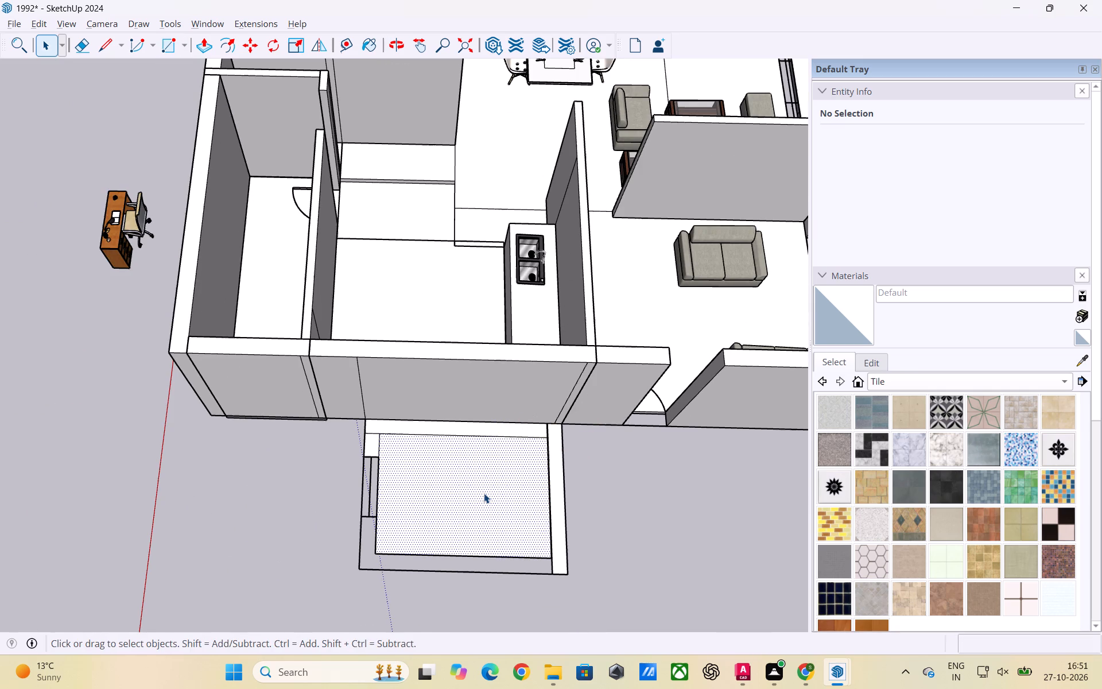
key(Delete)
scroll(657, 451, down, 2)
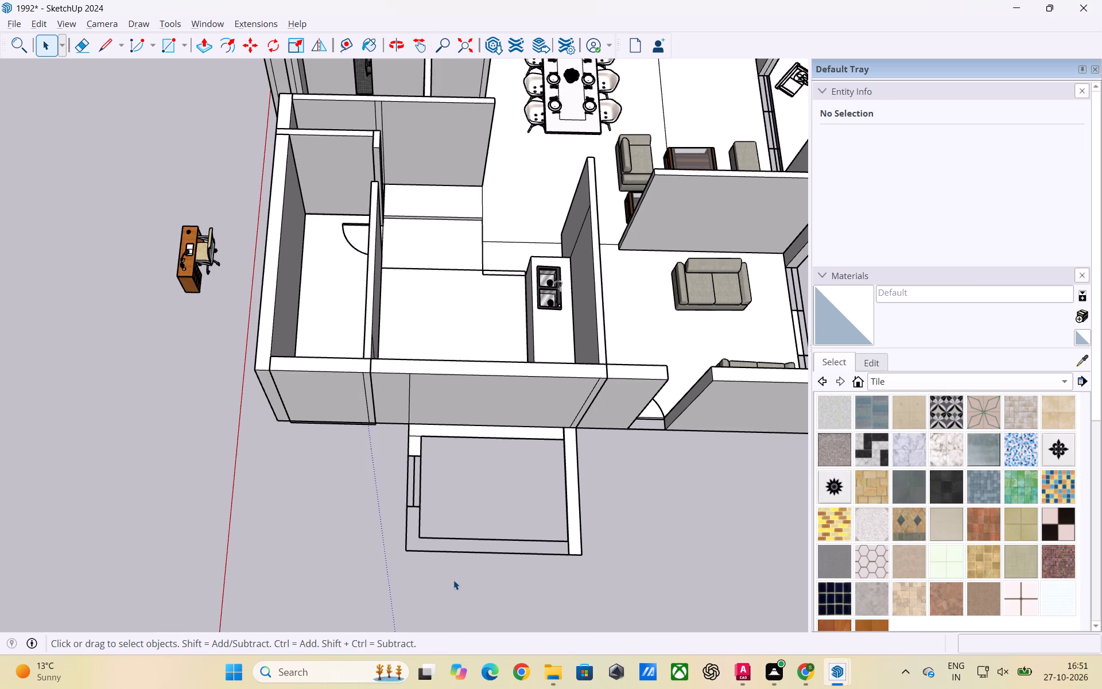
Draw a 9 ft 3 in by 9 in rectangle over the outline's outer strip and delete the enclosed floor face.
key(r)
scroll(538, 598, up, 4)
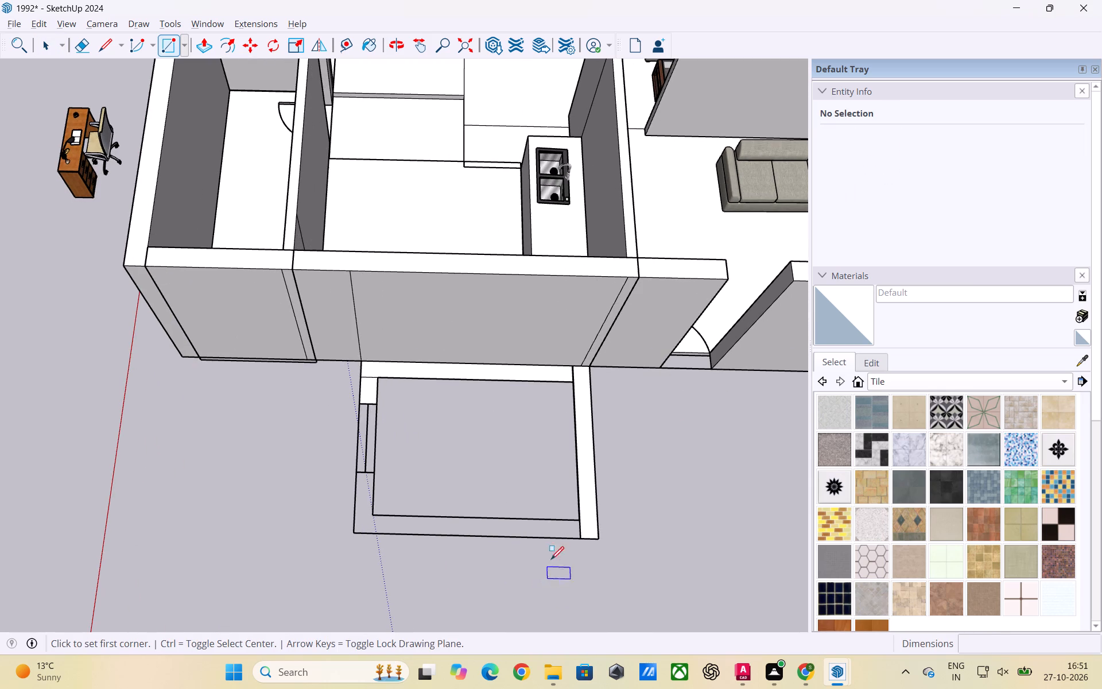
click(579, 521)
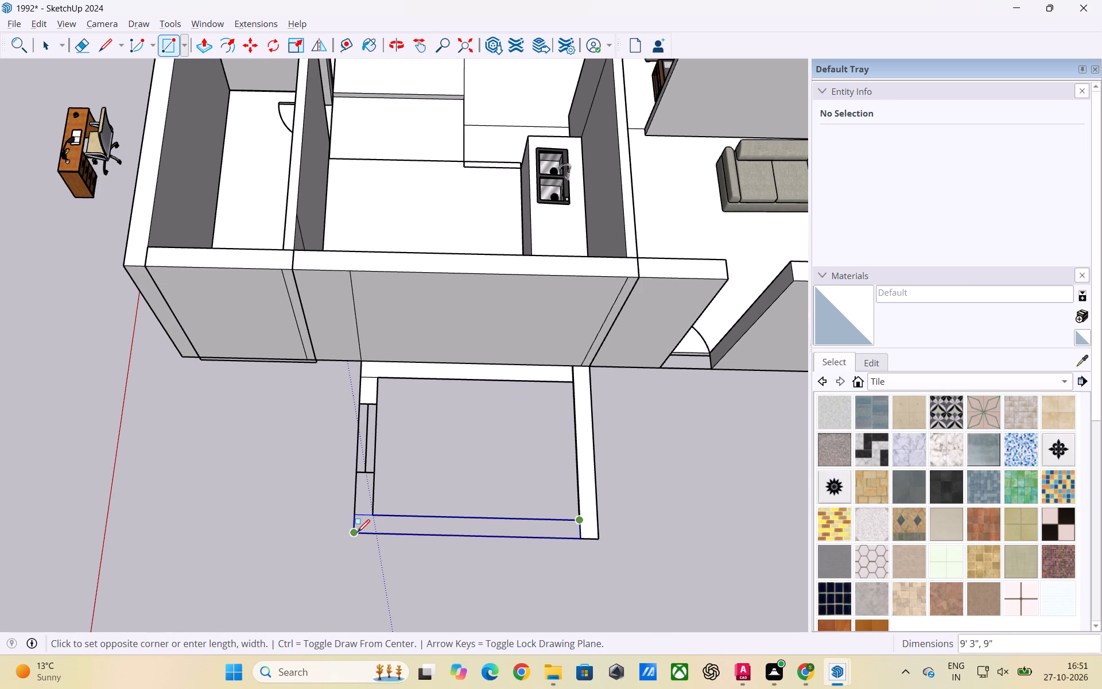
click(357, 532)
key(space)
click(488, 483)
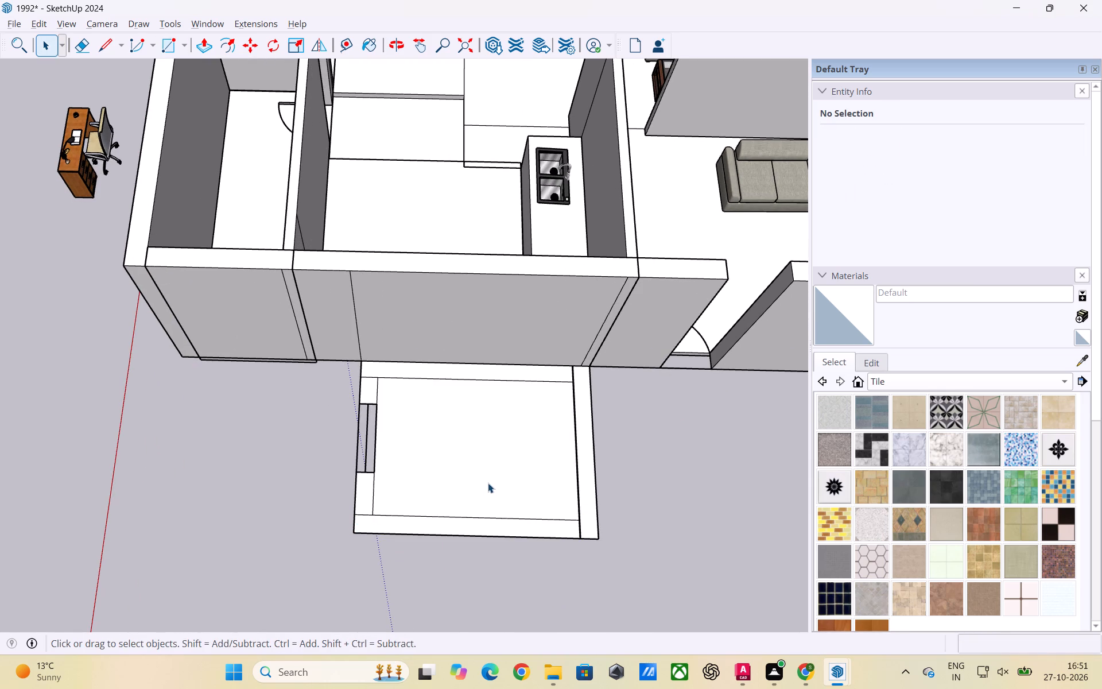
key(Delete)
scroll(637, 428, down, 3)
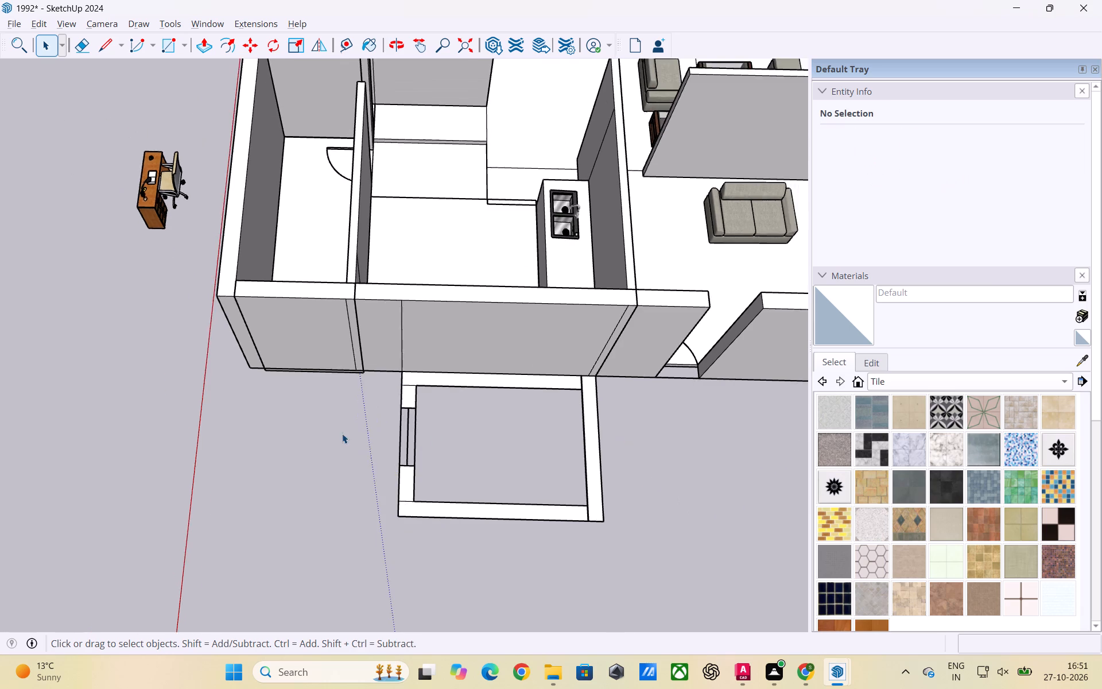
Make separate groups of the side wall strip opposite the window and the outer wall strip farthest from the house.
scroll(342, 433, down, 1)
click(555, 455)
click(555, 455)
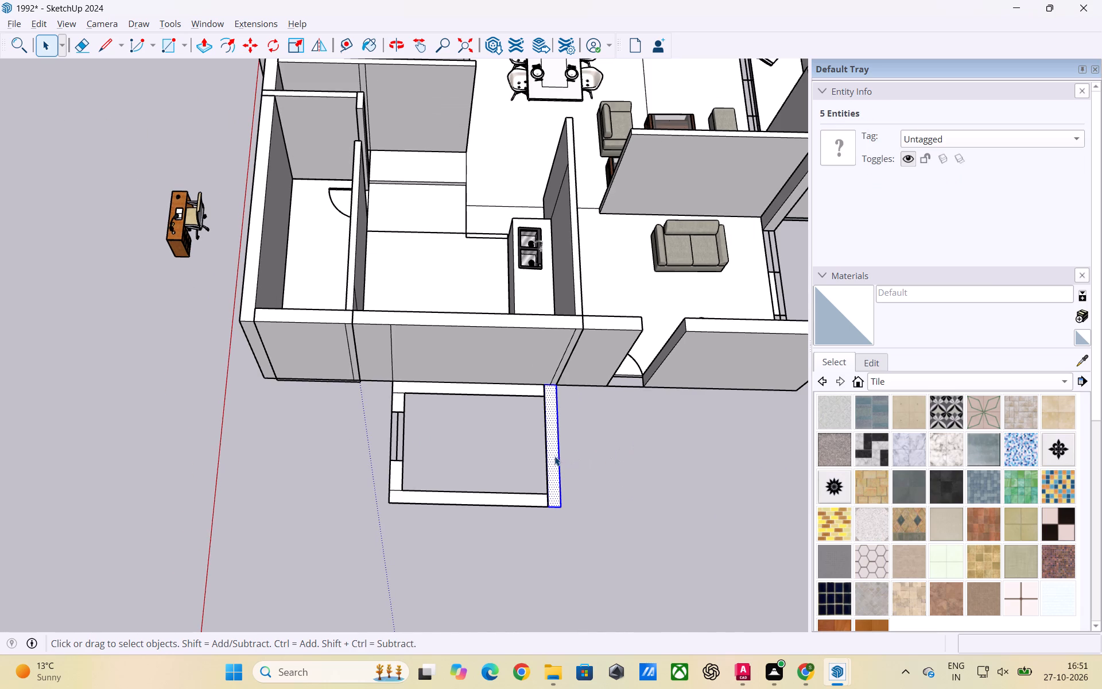
right_click(554, 456)
click(602, 360)
click(628, 499)
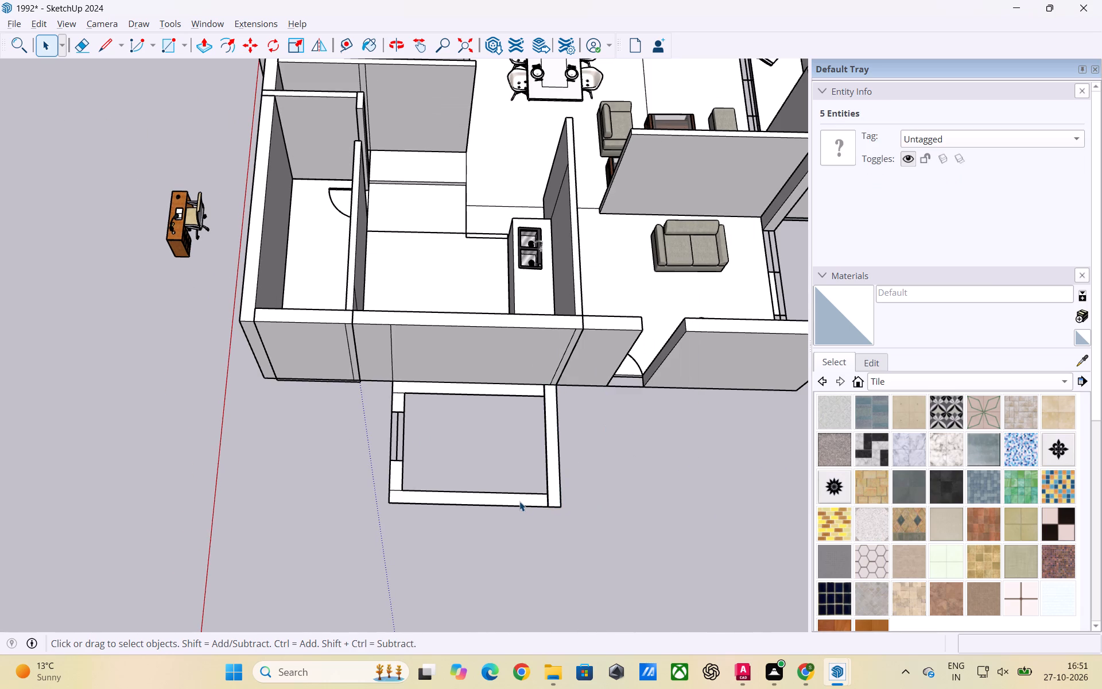
double_click(519, 501)
right_click(519, 498)
click(556, 382)
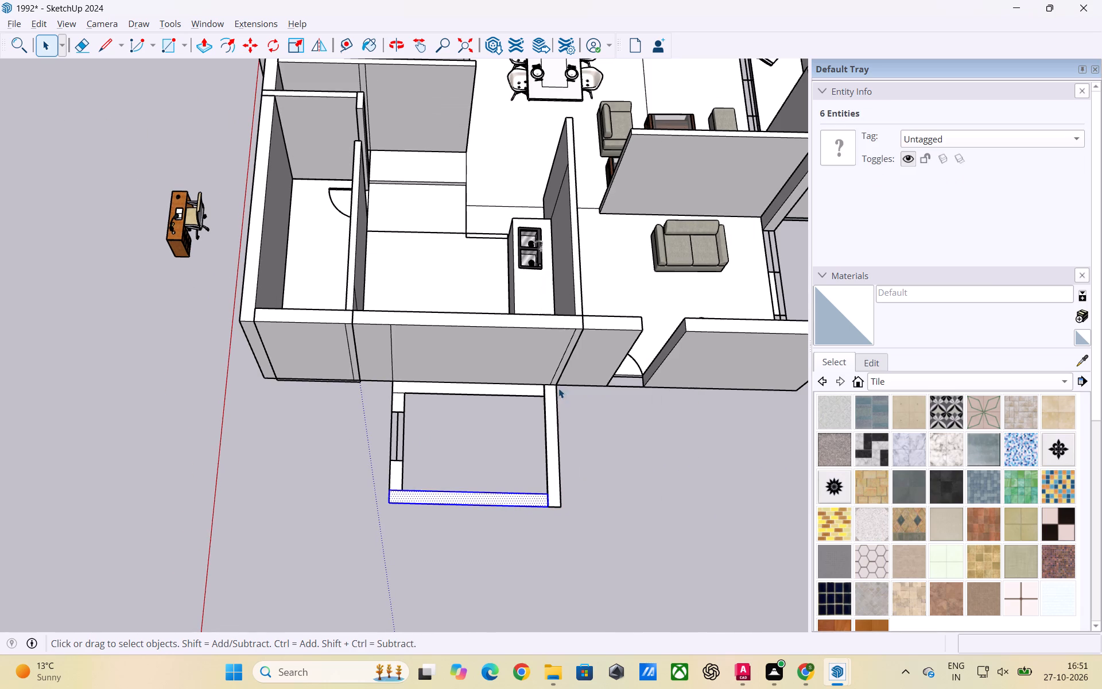
click(615, 513)
Make separate groups of the strip along the kitchen wall and the short wall piece between it and the window.
double_click(527, 389)
right_click(526, 390)
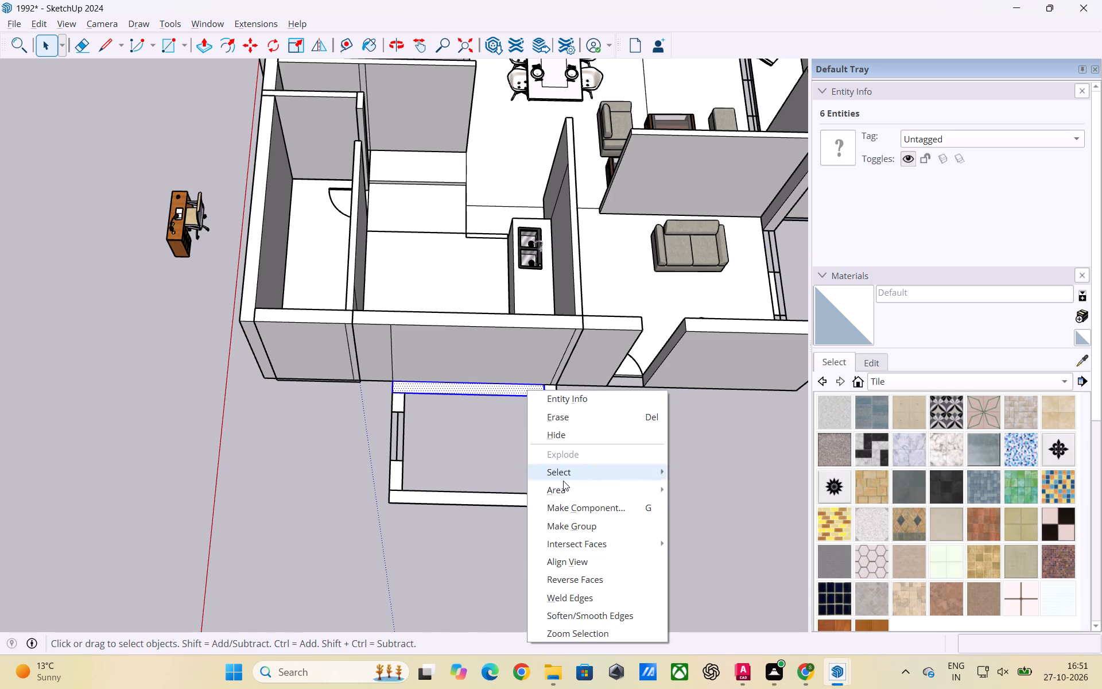
click(579, 522)
click(641, 503)
double_click(397, 404)
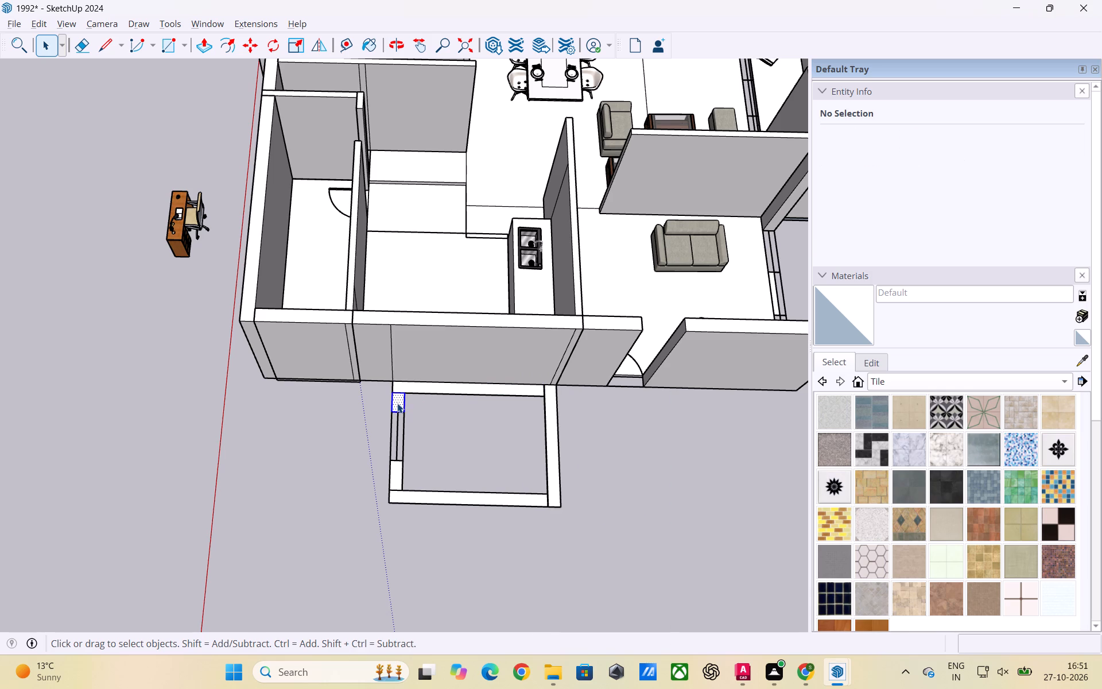
right_click(397, 403)
click(446, 537)
click(669, 518)
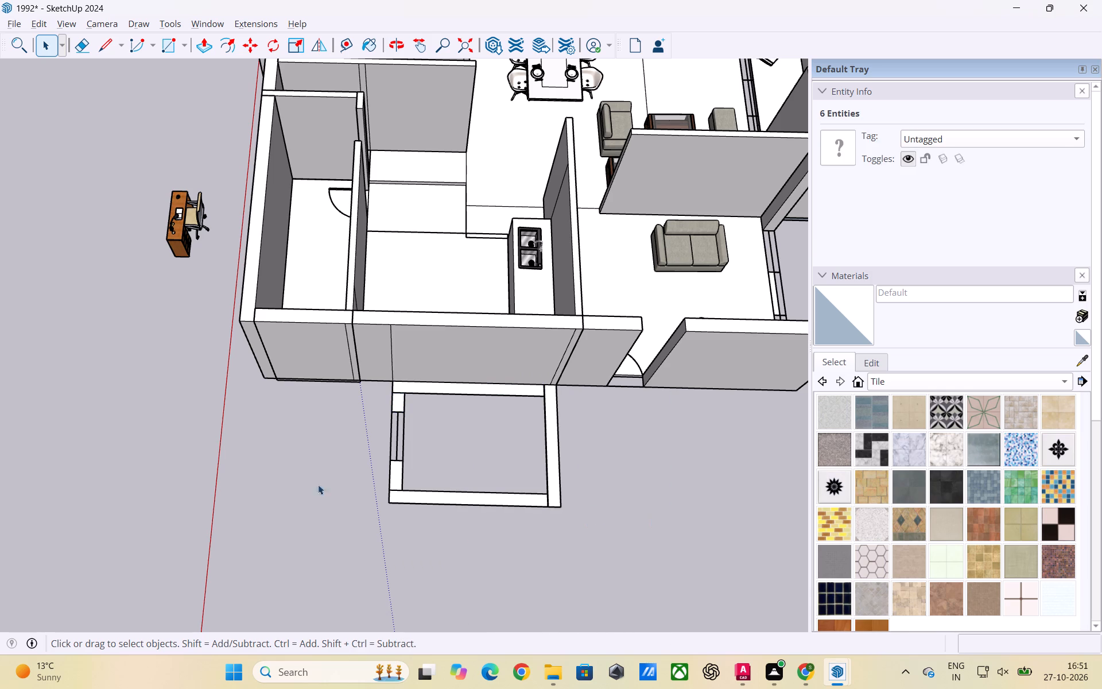
Push/Pull the grouped side strip opposite the window up to the height of the house wall.
scroll(305, 485, down, 5)
scroll(499, 455, up, 5)
double_click(447, 464)
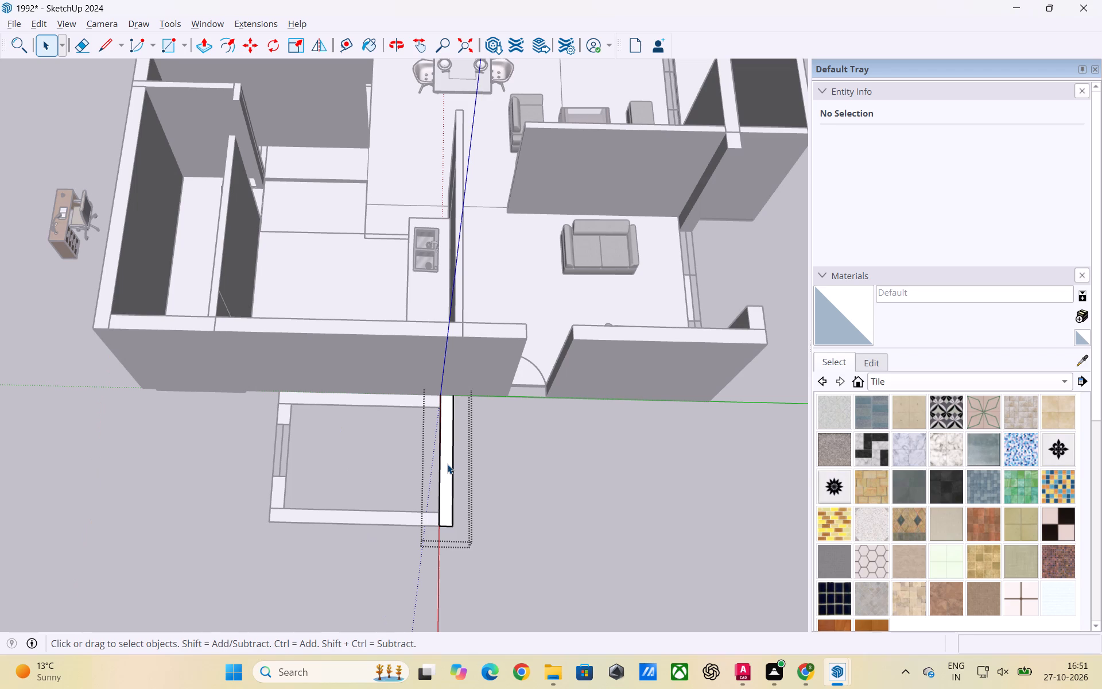
key(p)
click(447, 464)
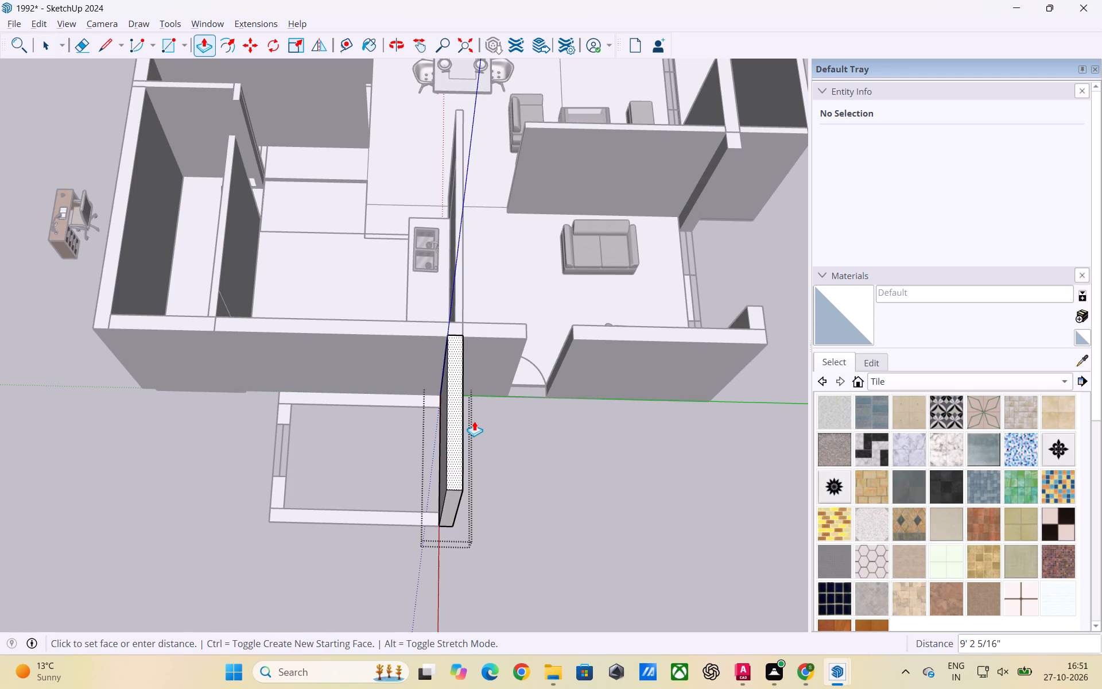
click(504, 320)
key(space)
click(623, 491)
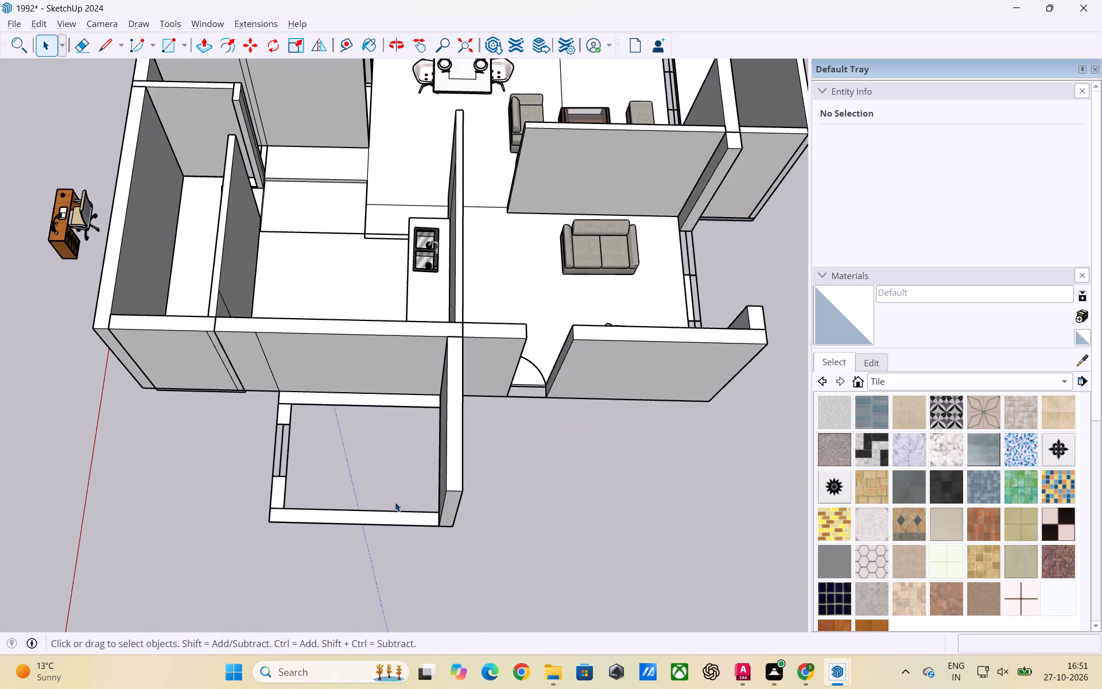
Push/Pull the grouped outer strip up to the height of the adjoining raised side wall.
scroll(406, 428, down, 5)
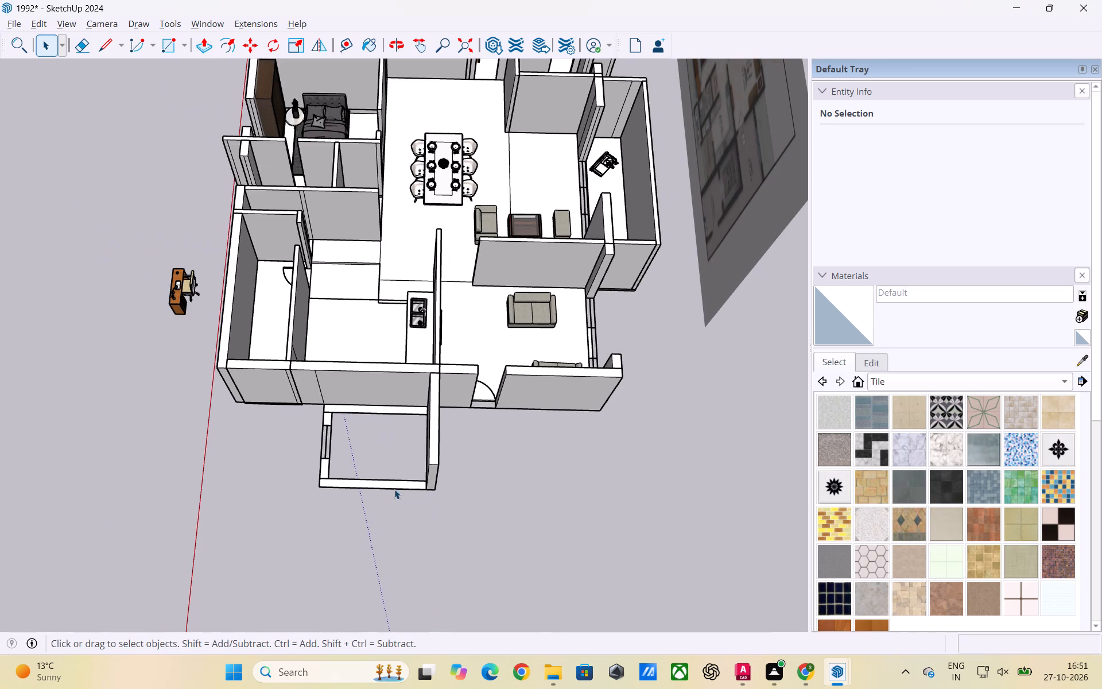
triple_click(398, 483)
key(p)
click(398, 483)
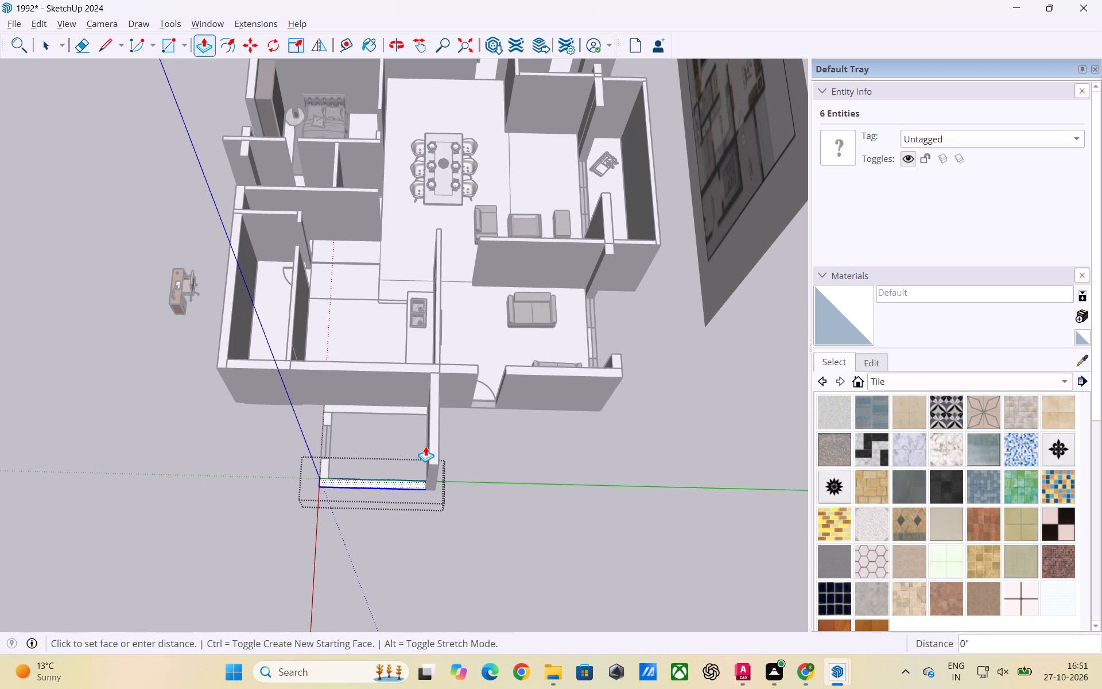
click(436, 430)
key(space)
click(564, 443)
scroll(490, 464, down, 2)
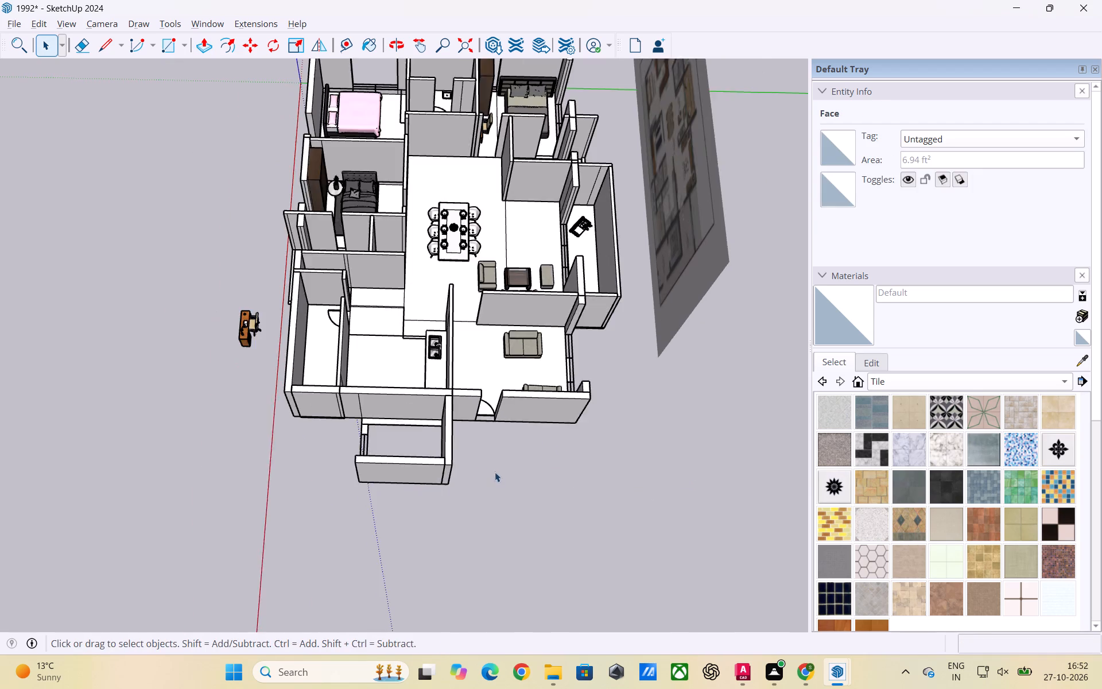
Make a group of the short wall piece between the small room's window and its outer wall.
scroll(495, 472, down, 4)
middle_drag(423, 477, 436, 541)
scroll(403, 439, up, 5)
middle_drag(368, 460, 398, 460)
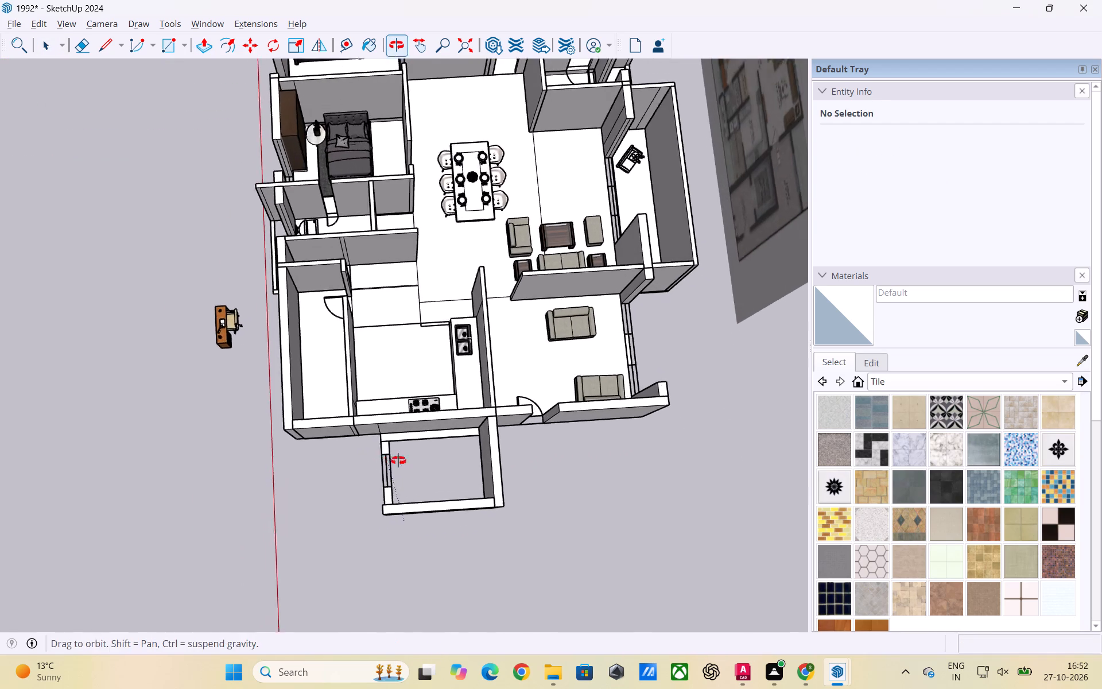
middle_drag(398, 460, 509, 447)
scroll(426, 502, up, 3)
middle_drag(428, 514, 577, 480)
scroll(504, 467, up, 6)
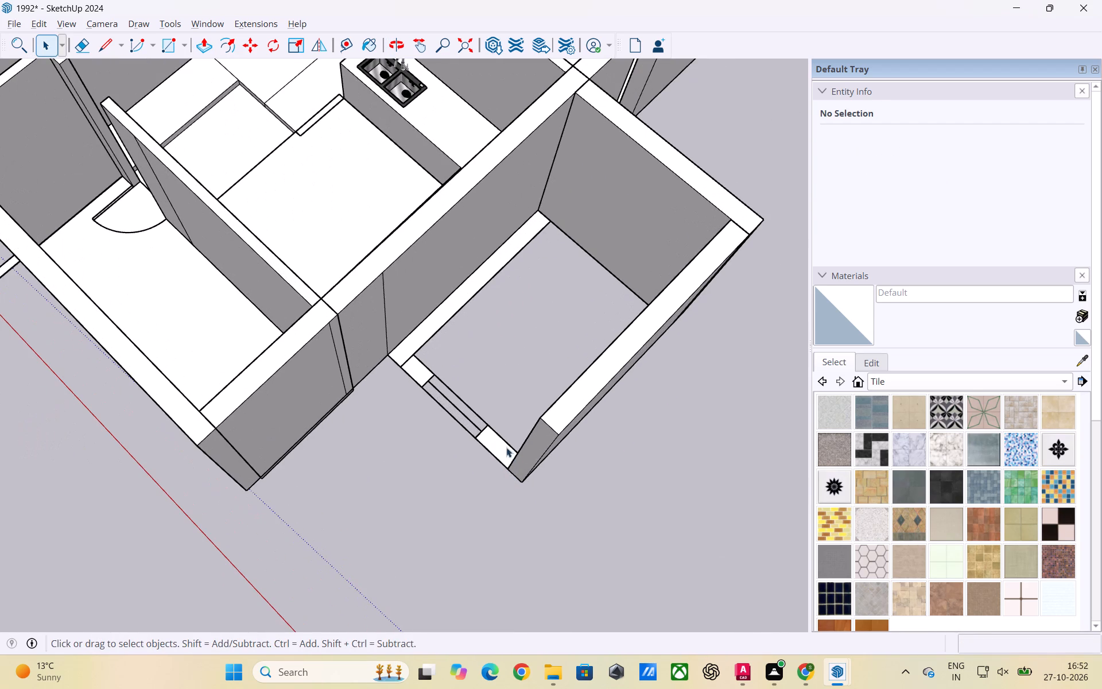
double_click(502, 448)
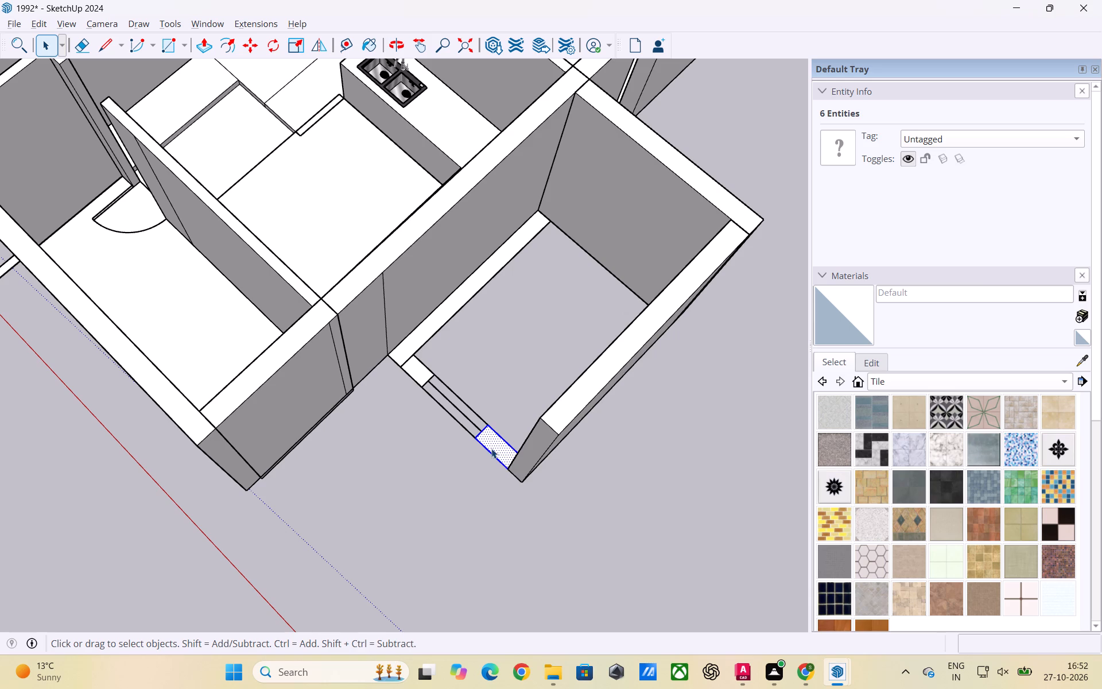
right_click(491, 448)
click(518, 586)
click(616, 557)
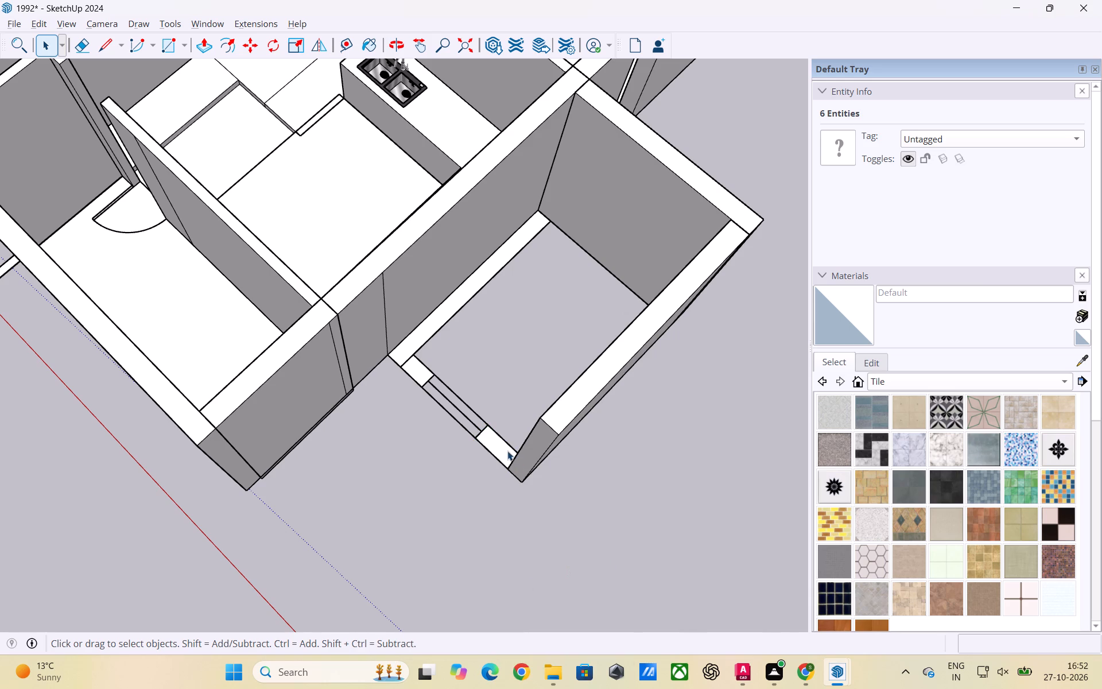
Push/Pull the grouped short piece beside the window up to the height of the adjoining outer wall.
double_click(506, 448)
click(505, 447)
key(p)
click(505, 447)
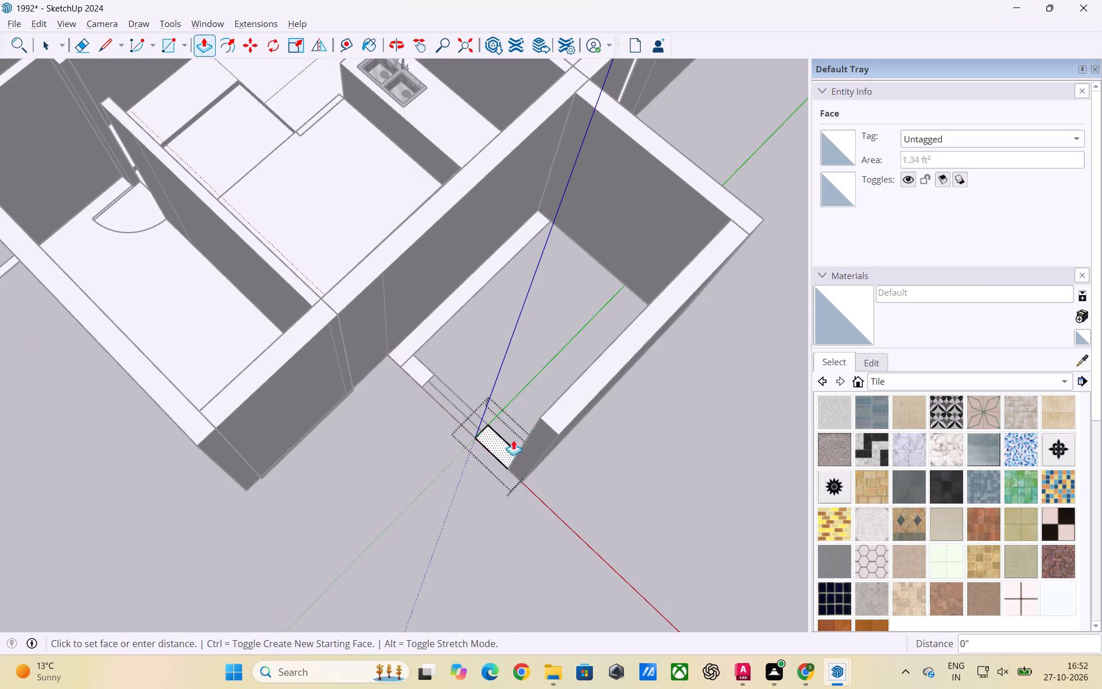
click(572, 401)
key(space)
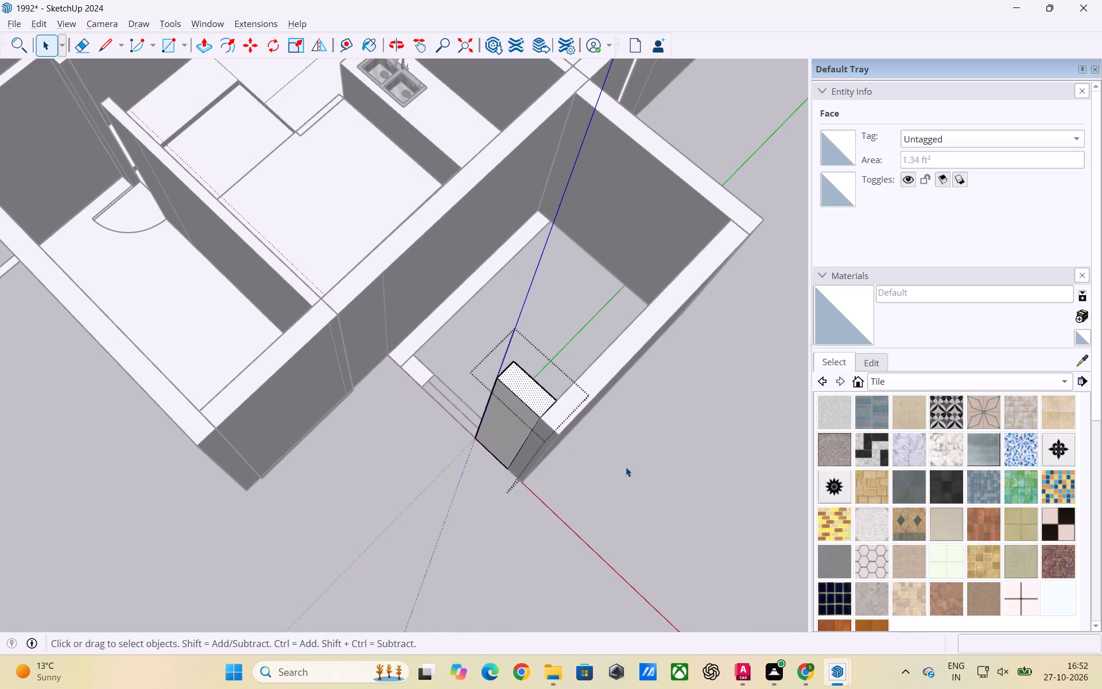
click(626, 467)
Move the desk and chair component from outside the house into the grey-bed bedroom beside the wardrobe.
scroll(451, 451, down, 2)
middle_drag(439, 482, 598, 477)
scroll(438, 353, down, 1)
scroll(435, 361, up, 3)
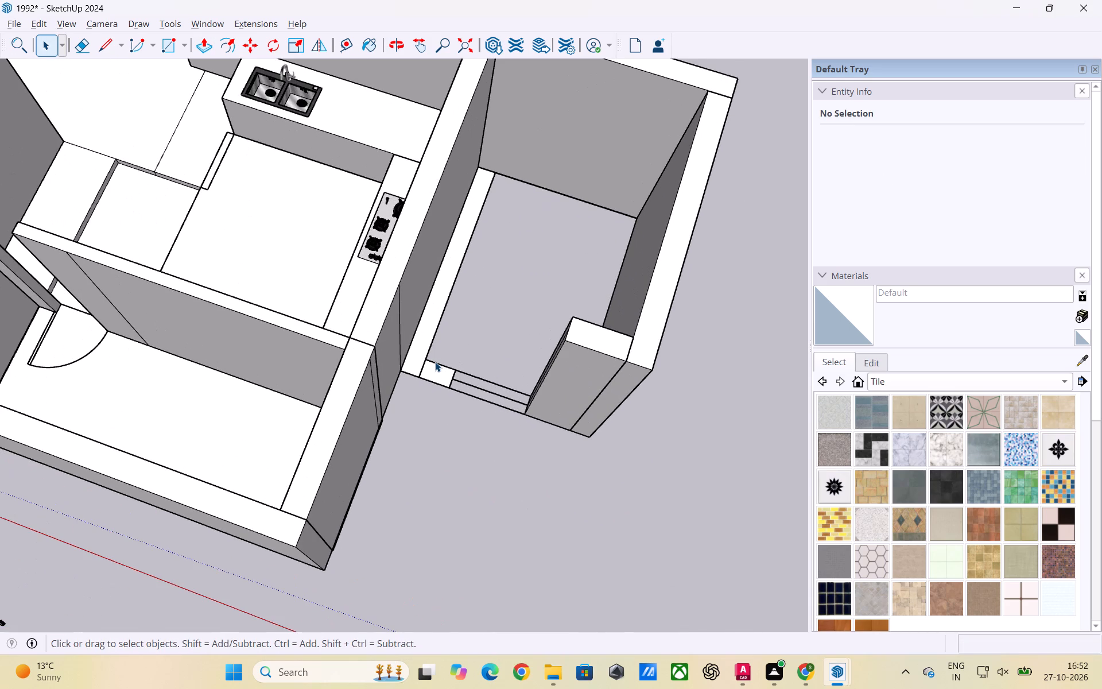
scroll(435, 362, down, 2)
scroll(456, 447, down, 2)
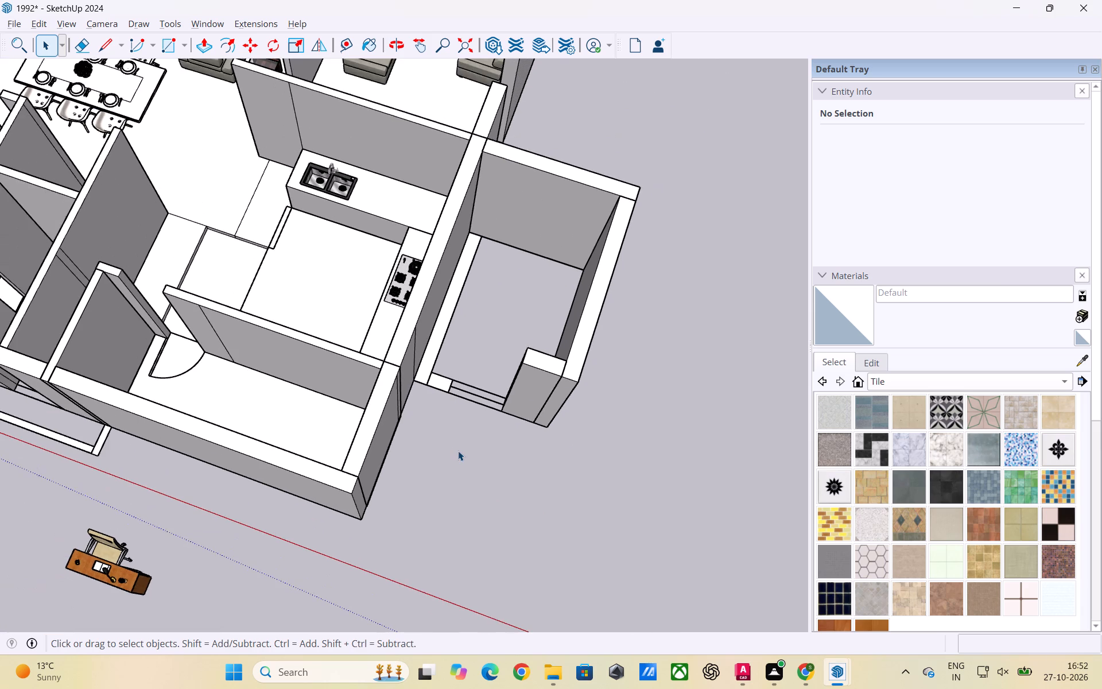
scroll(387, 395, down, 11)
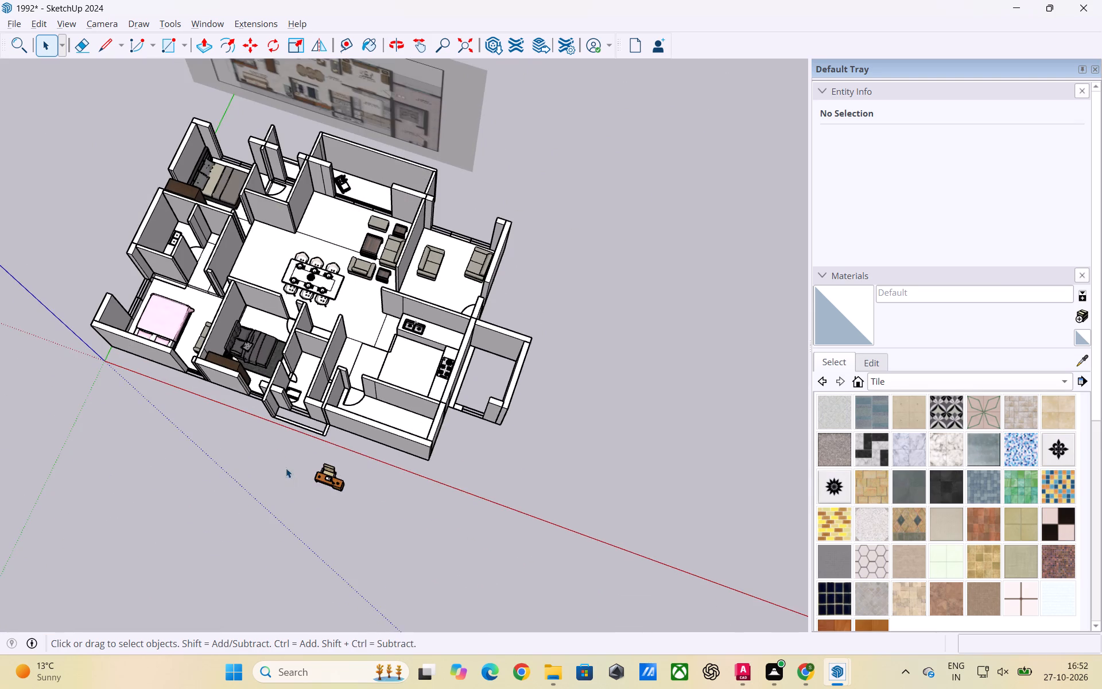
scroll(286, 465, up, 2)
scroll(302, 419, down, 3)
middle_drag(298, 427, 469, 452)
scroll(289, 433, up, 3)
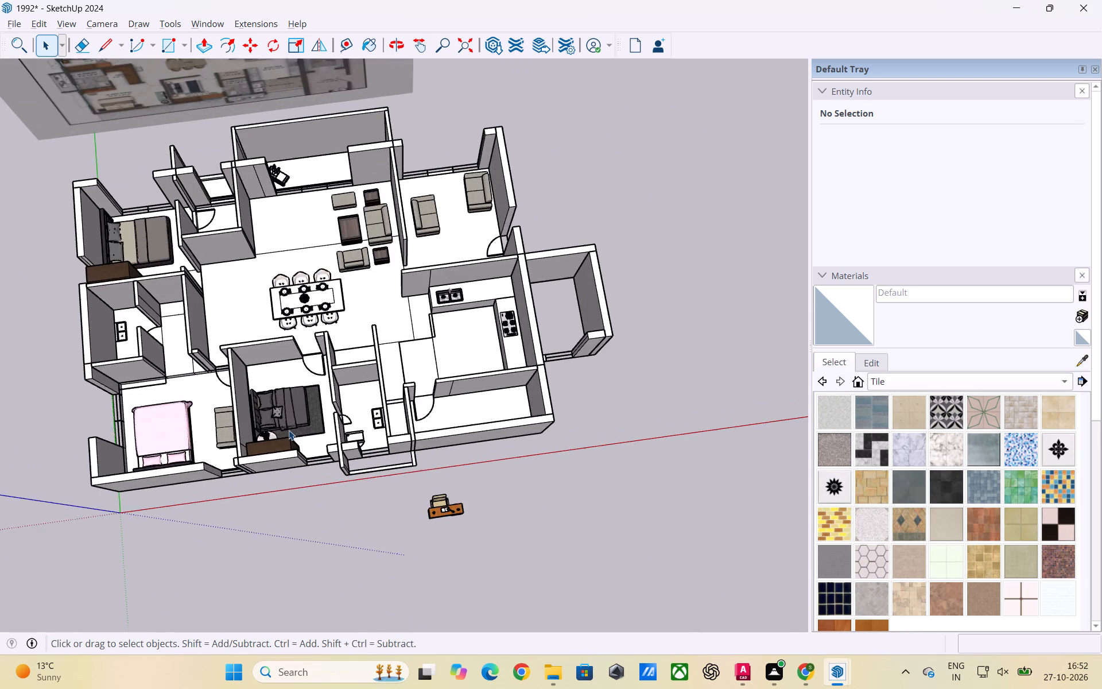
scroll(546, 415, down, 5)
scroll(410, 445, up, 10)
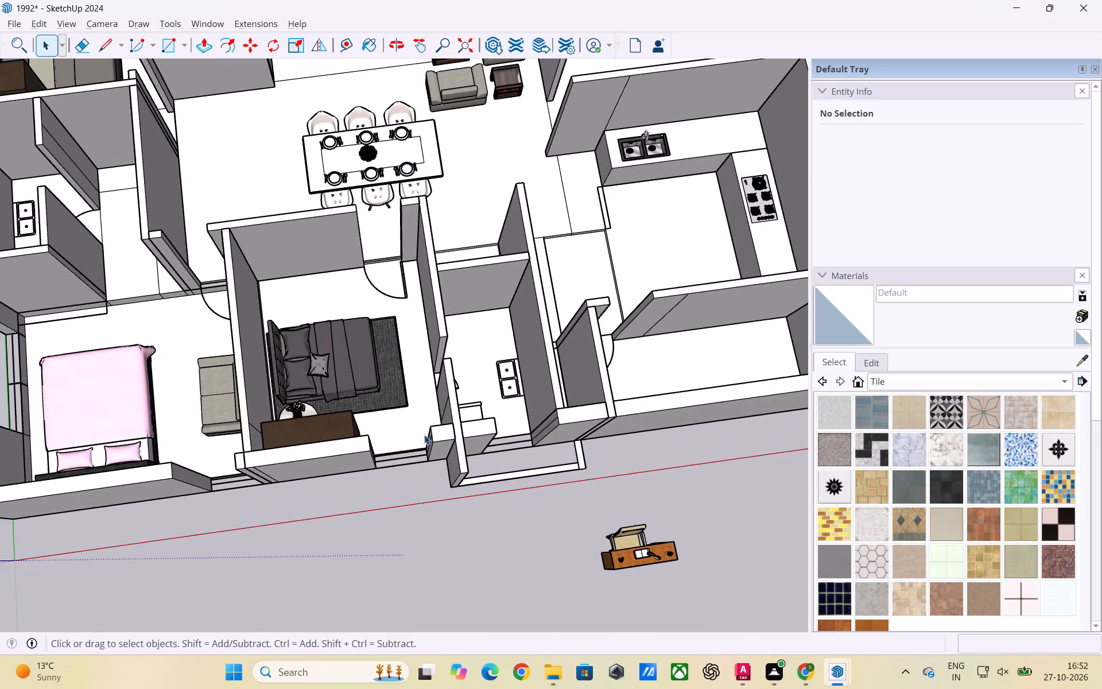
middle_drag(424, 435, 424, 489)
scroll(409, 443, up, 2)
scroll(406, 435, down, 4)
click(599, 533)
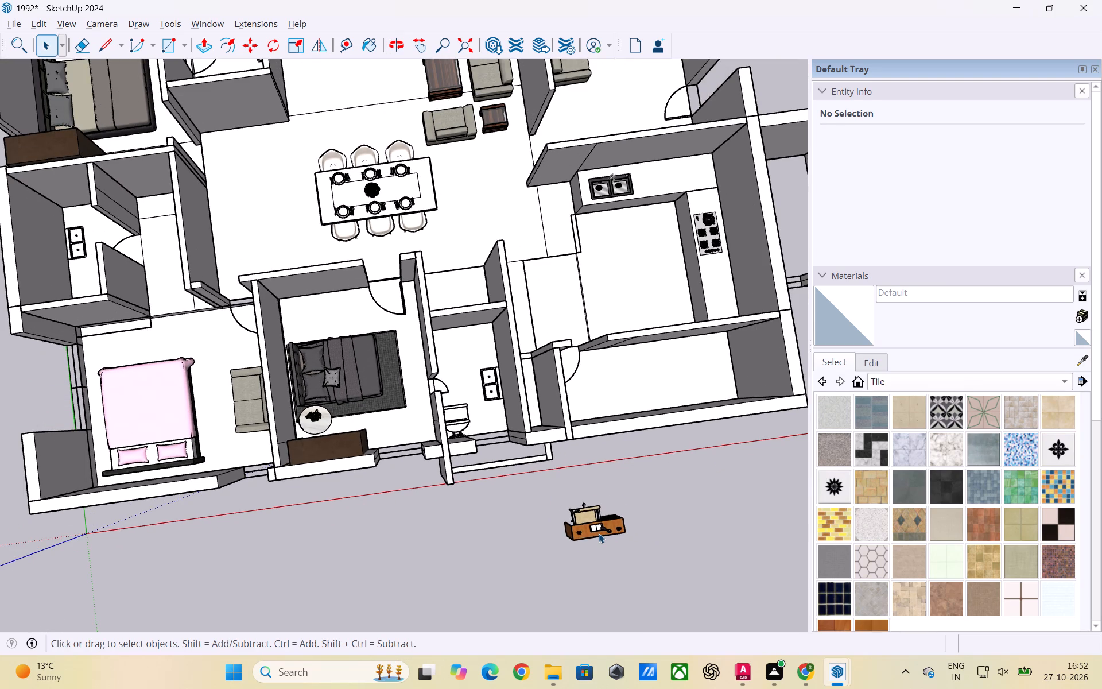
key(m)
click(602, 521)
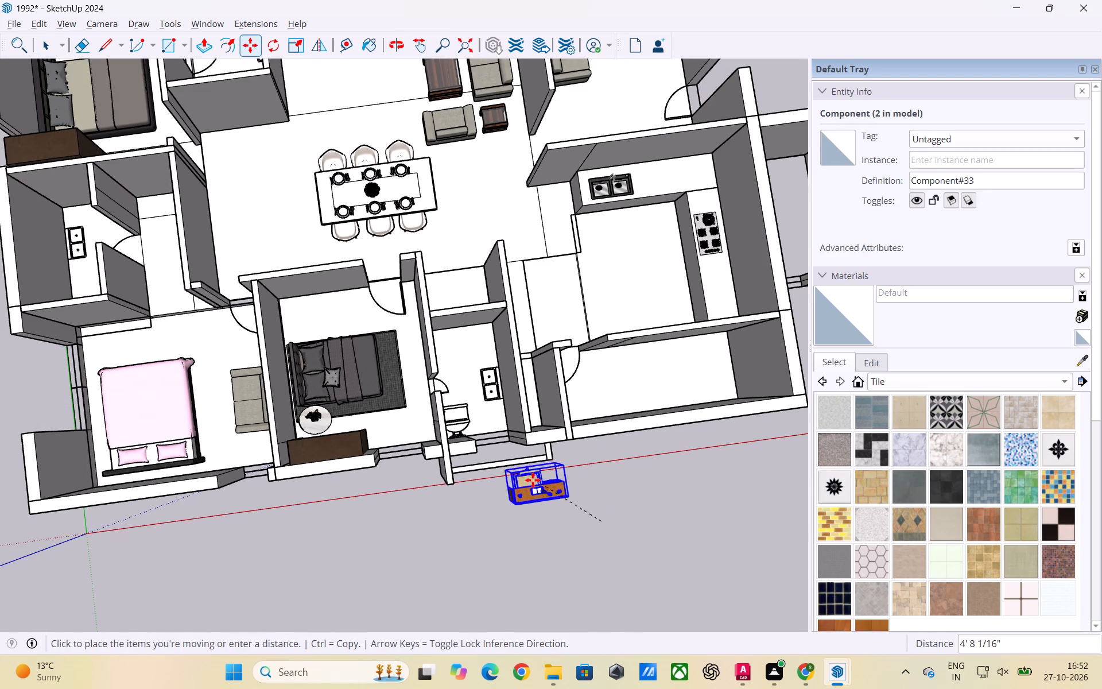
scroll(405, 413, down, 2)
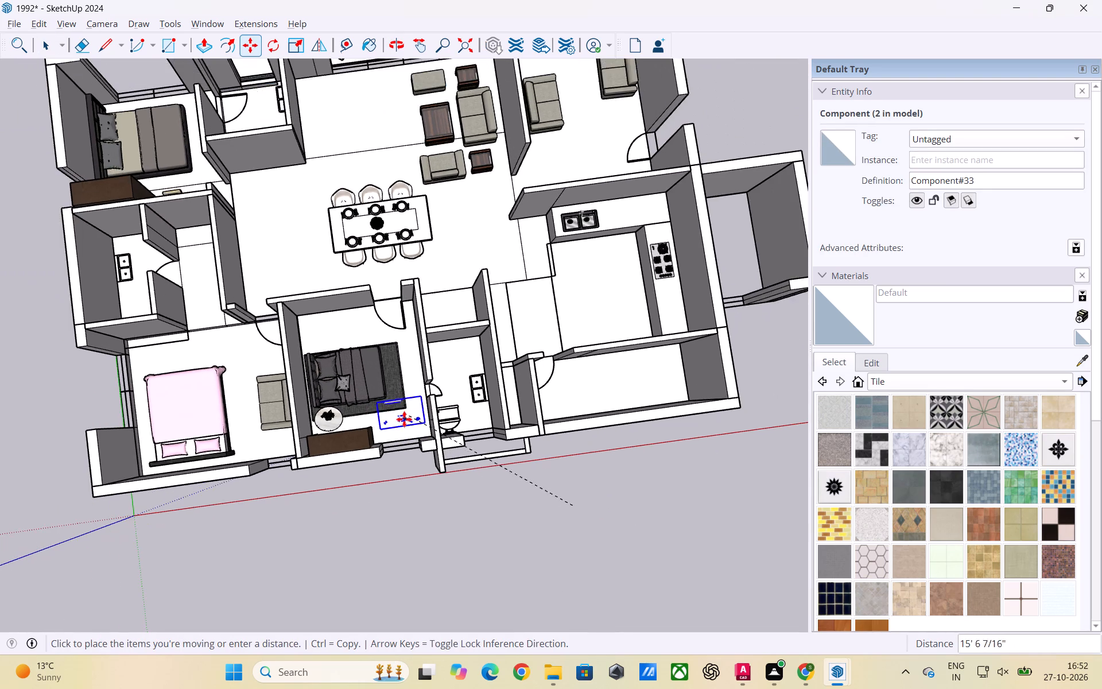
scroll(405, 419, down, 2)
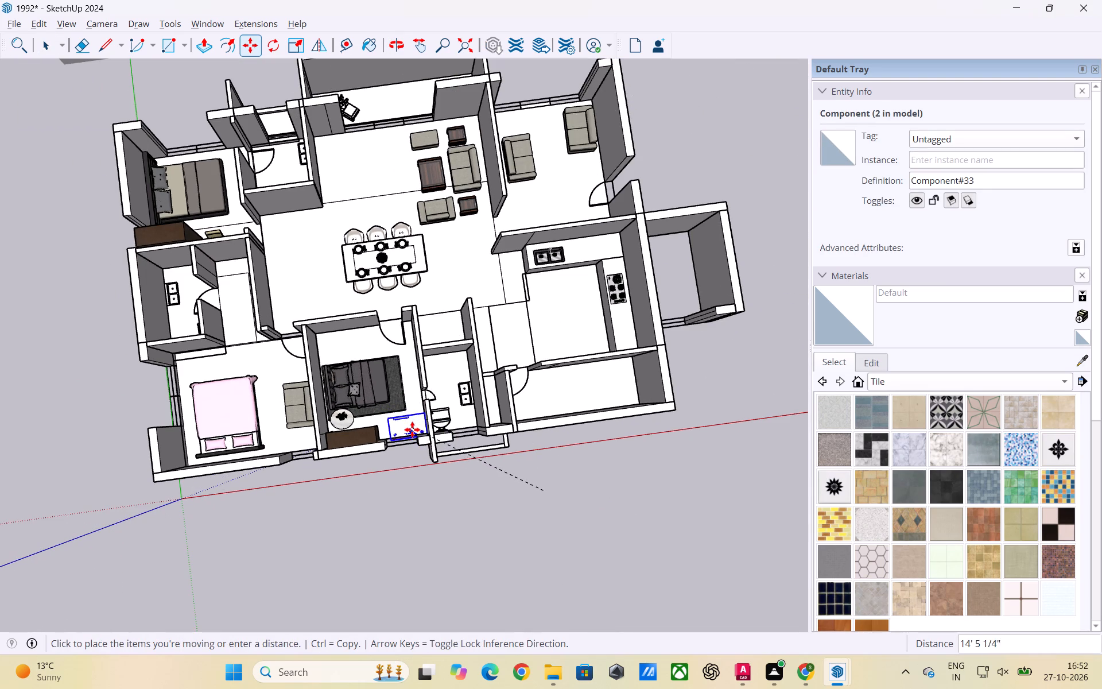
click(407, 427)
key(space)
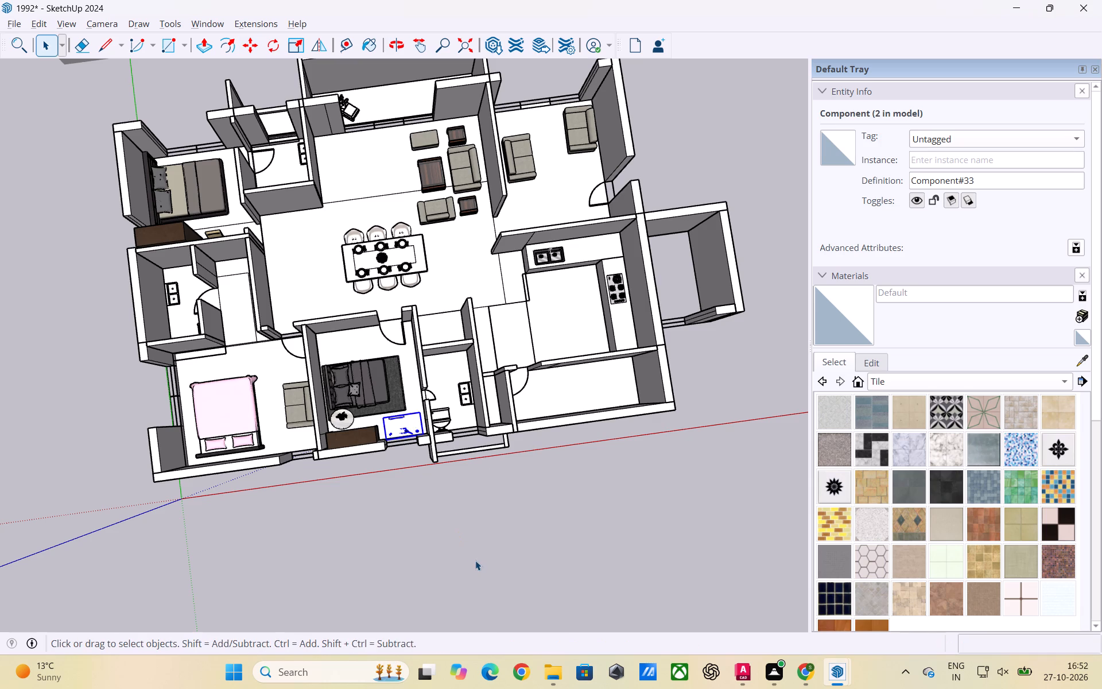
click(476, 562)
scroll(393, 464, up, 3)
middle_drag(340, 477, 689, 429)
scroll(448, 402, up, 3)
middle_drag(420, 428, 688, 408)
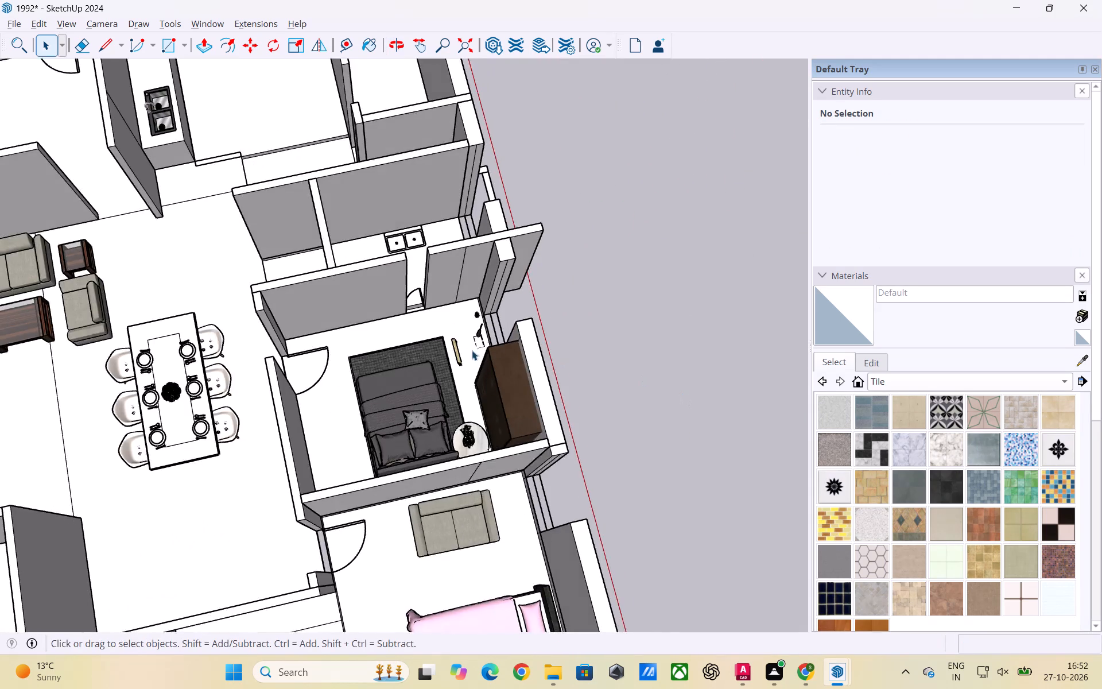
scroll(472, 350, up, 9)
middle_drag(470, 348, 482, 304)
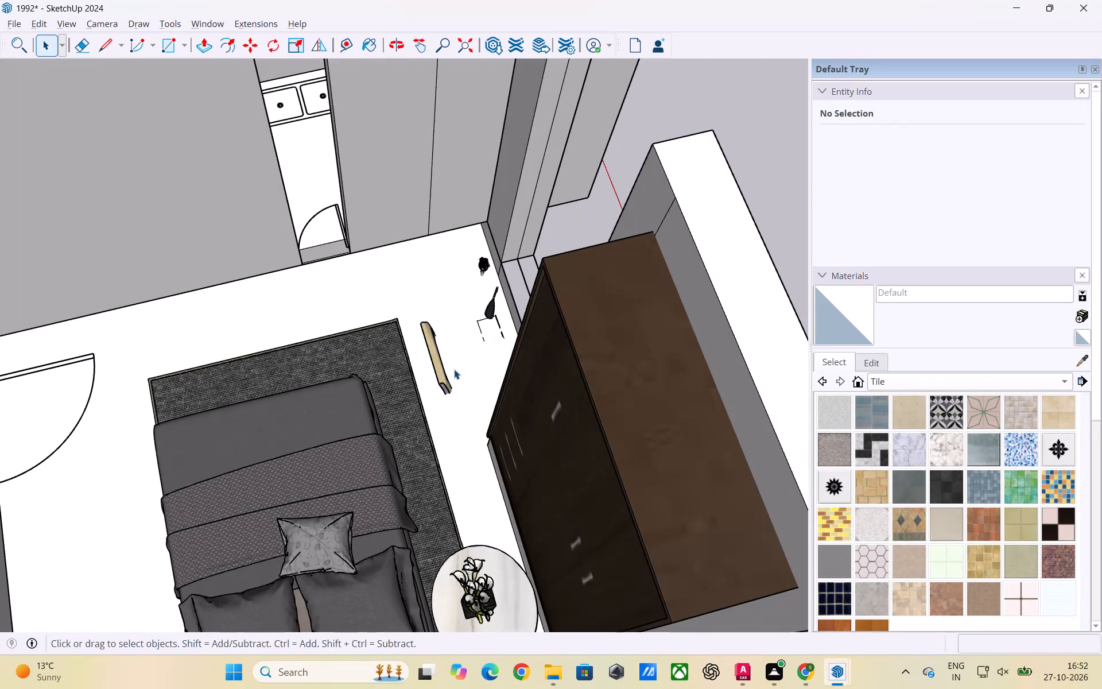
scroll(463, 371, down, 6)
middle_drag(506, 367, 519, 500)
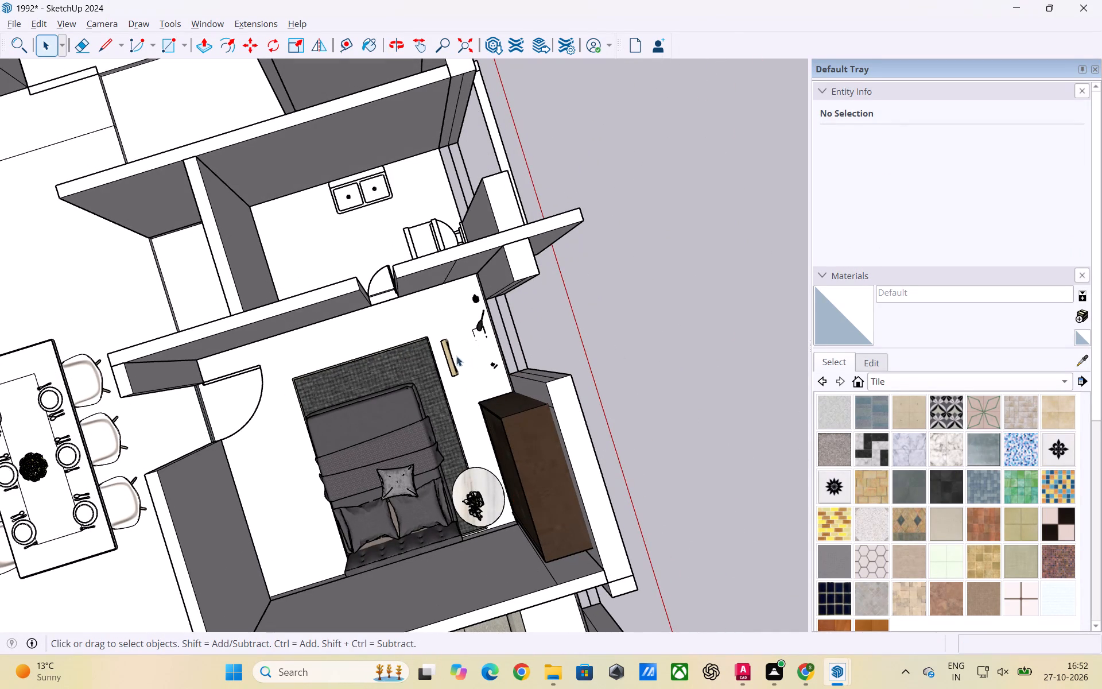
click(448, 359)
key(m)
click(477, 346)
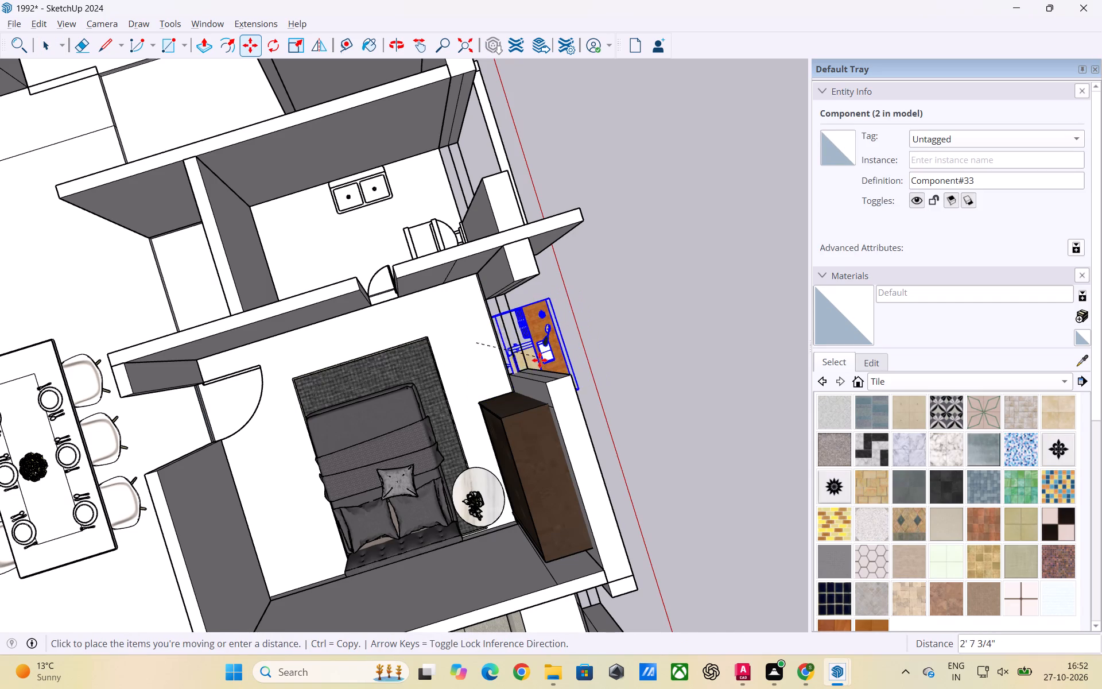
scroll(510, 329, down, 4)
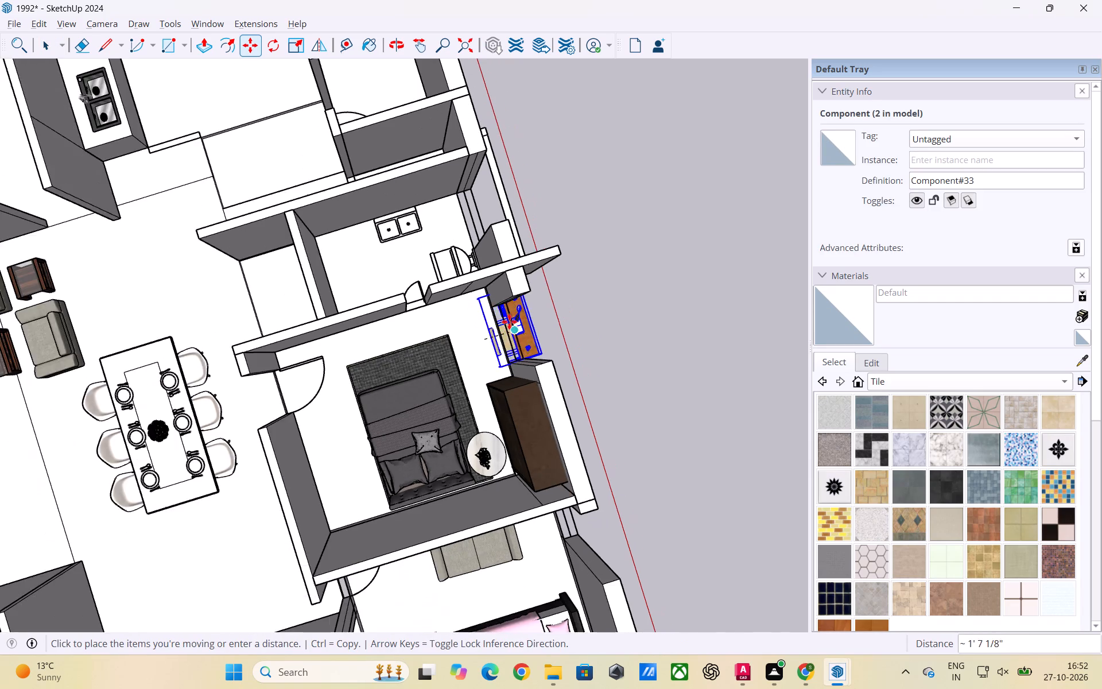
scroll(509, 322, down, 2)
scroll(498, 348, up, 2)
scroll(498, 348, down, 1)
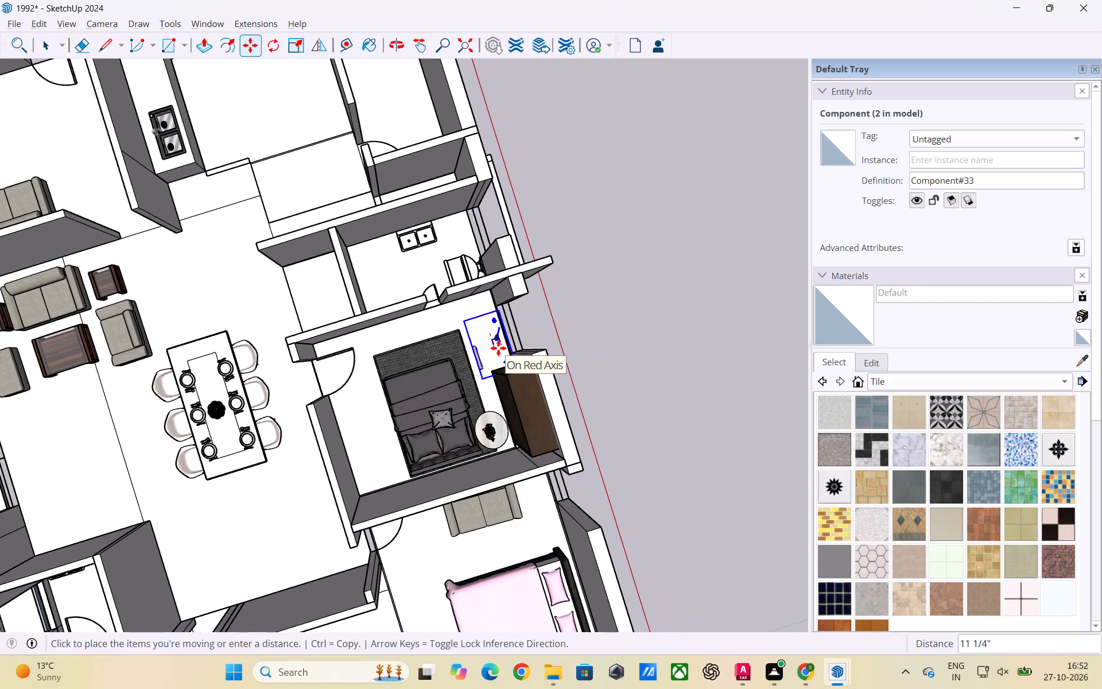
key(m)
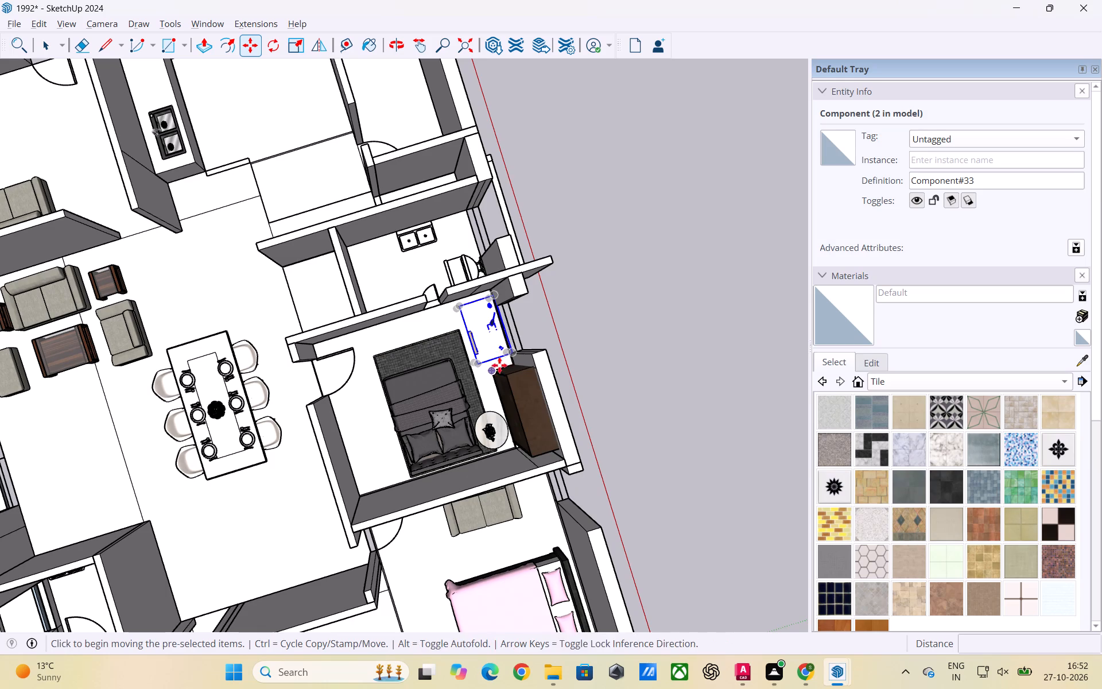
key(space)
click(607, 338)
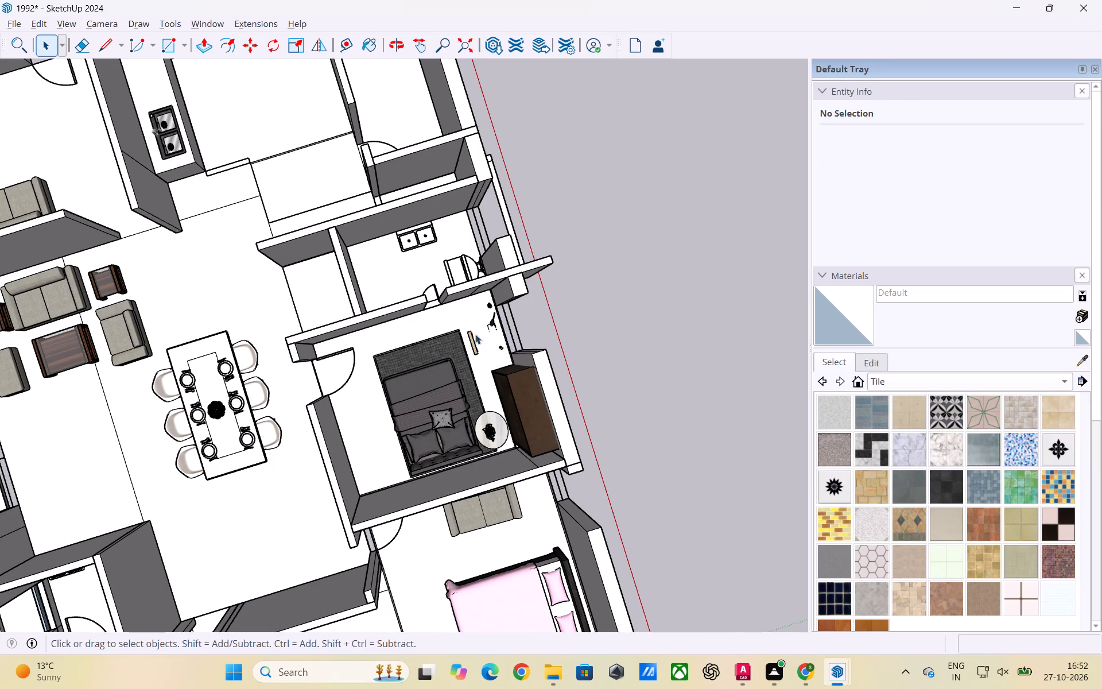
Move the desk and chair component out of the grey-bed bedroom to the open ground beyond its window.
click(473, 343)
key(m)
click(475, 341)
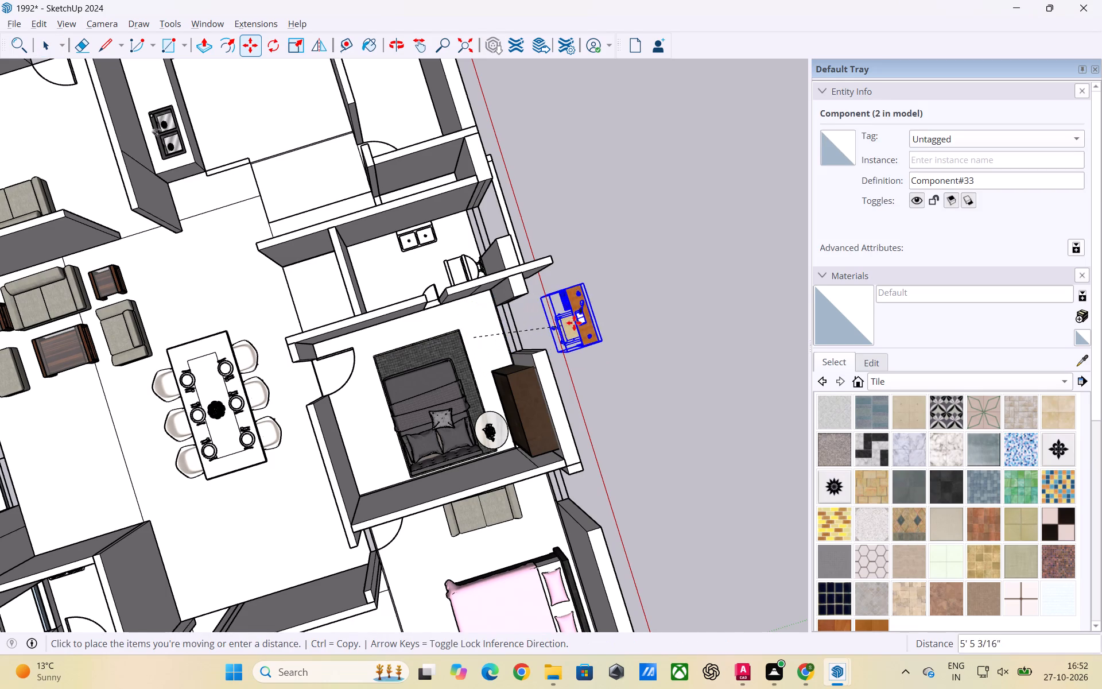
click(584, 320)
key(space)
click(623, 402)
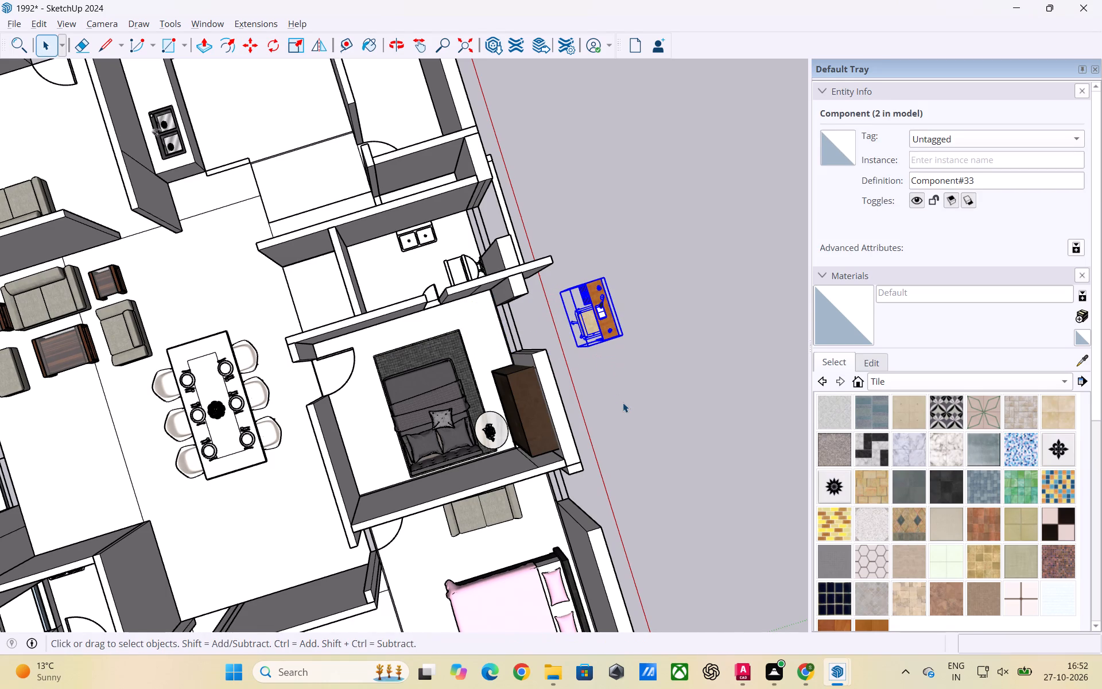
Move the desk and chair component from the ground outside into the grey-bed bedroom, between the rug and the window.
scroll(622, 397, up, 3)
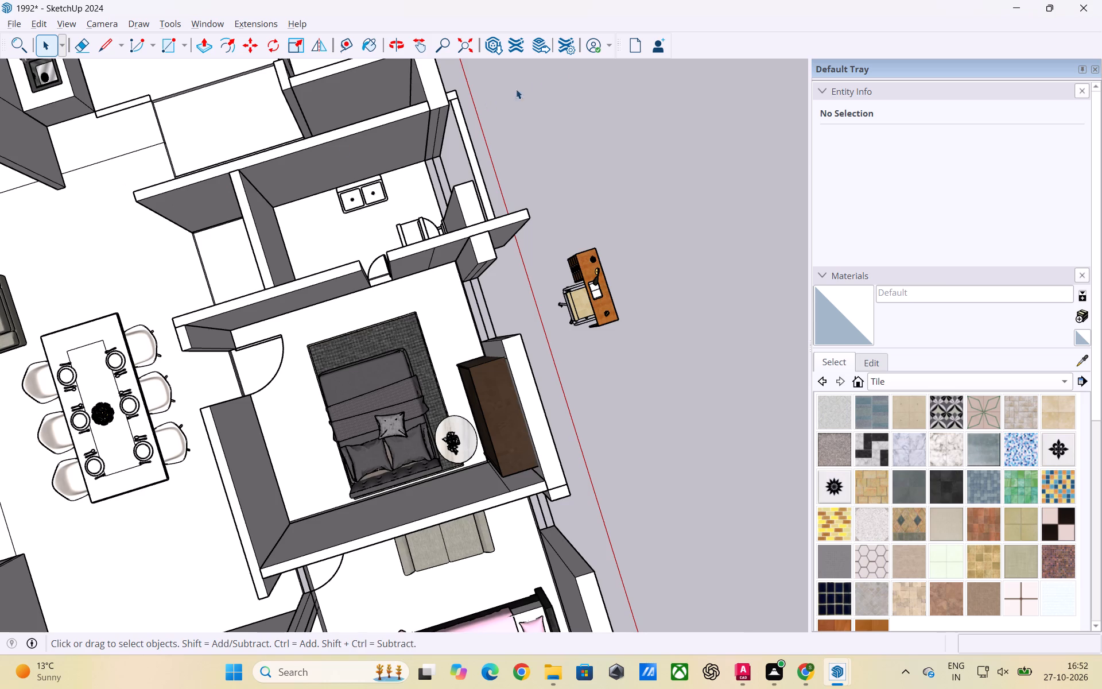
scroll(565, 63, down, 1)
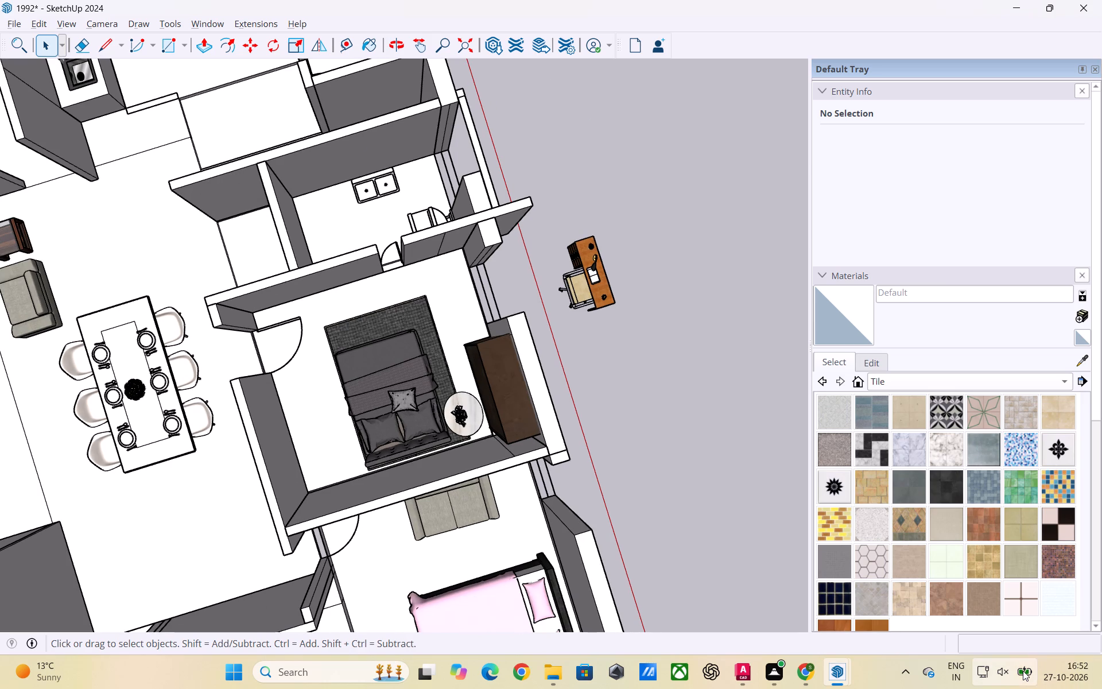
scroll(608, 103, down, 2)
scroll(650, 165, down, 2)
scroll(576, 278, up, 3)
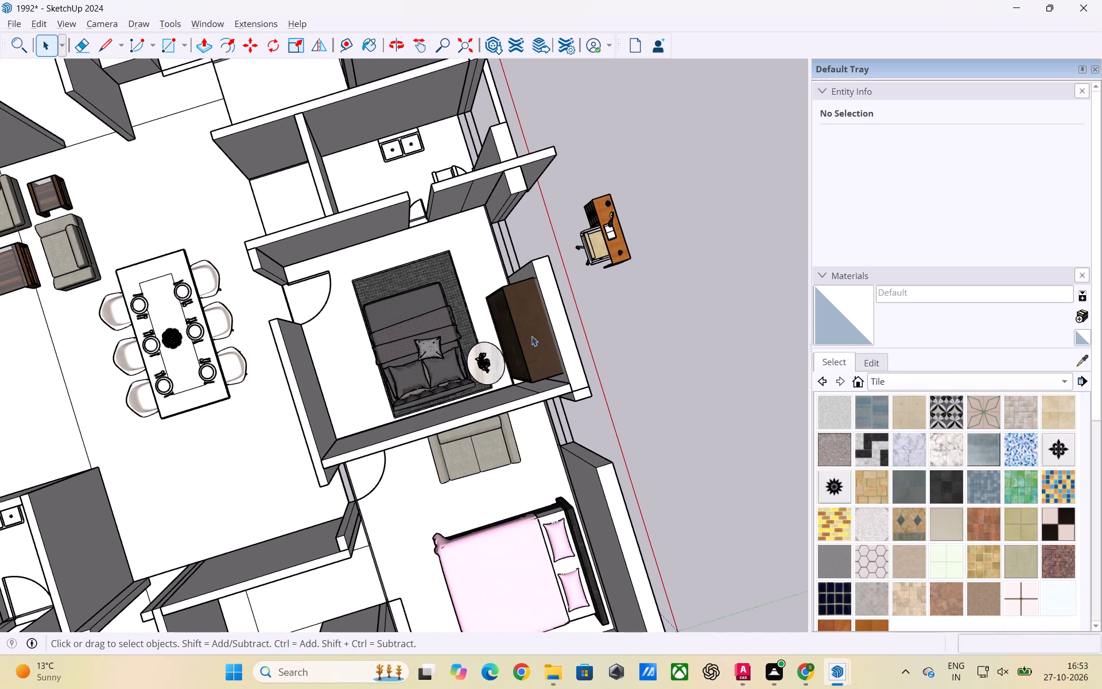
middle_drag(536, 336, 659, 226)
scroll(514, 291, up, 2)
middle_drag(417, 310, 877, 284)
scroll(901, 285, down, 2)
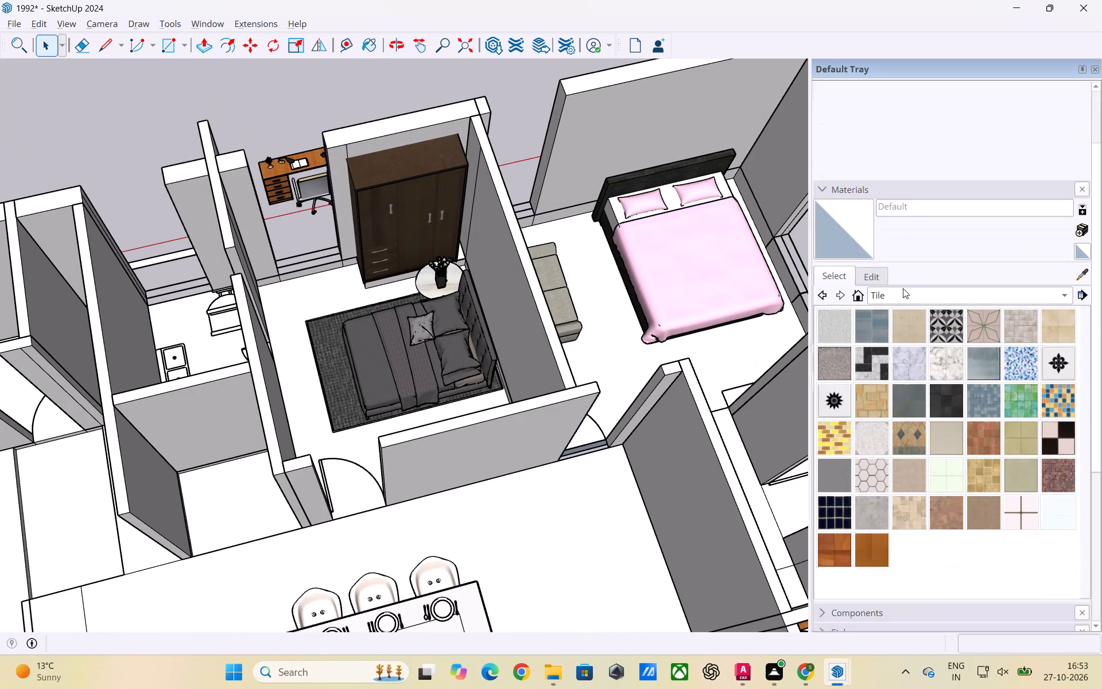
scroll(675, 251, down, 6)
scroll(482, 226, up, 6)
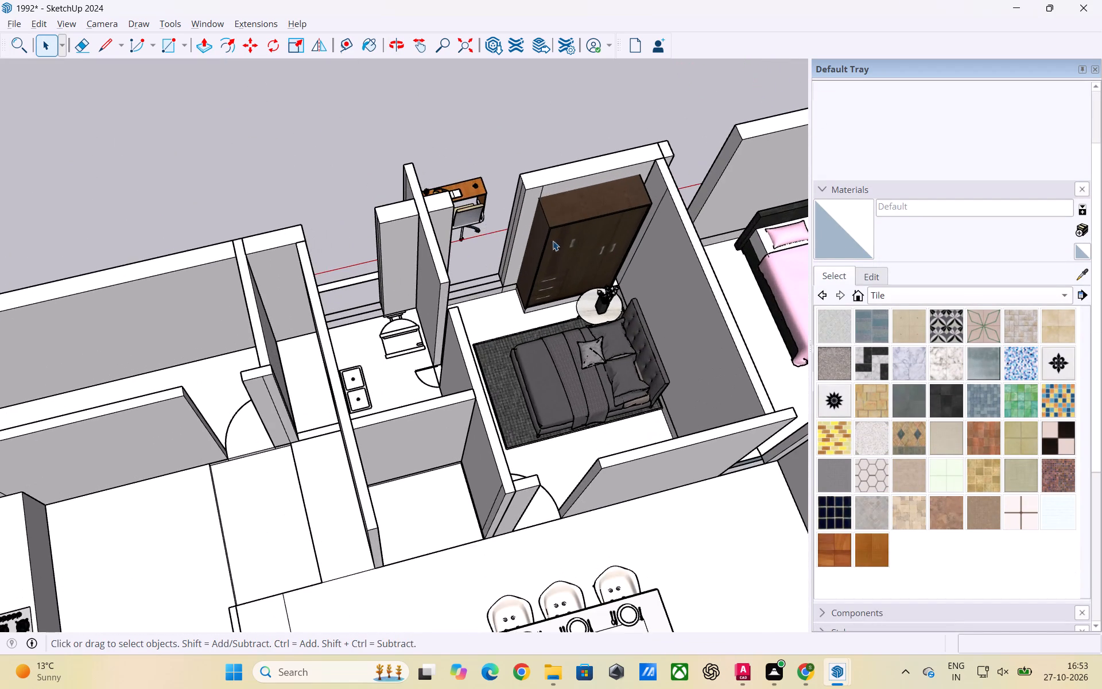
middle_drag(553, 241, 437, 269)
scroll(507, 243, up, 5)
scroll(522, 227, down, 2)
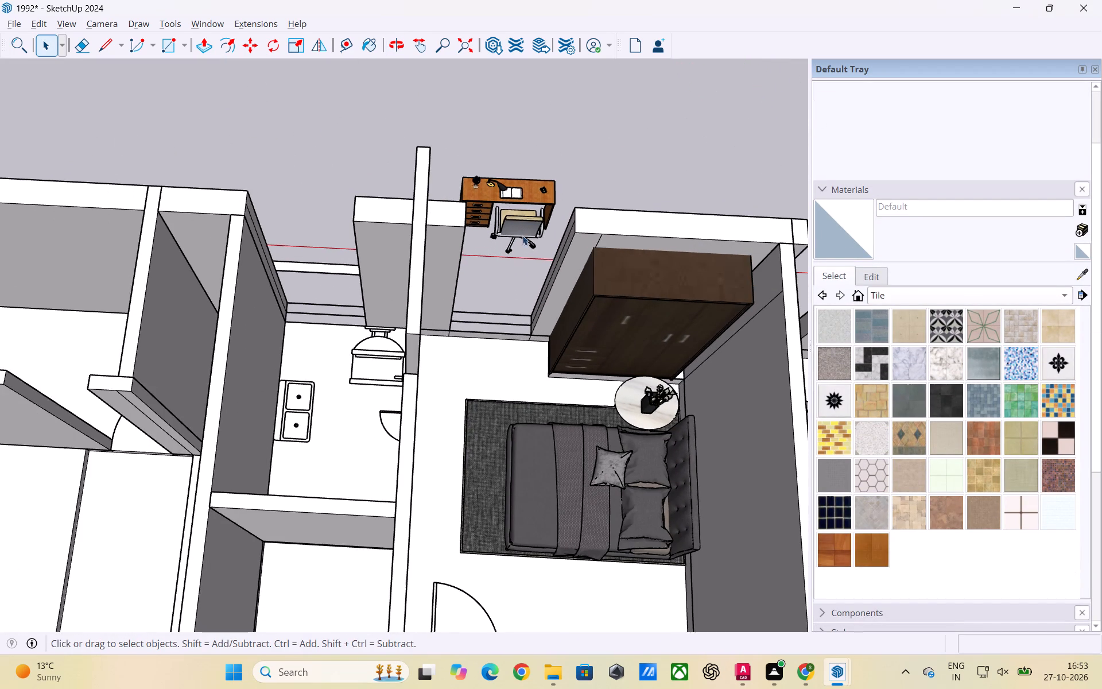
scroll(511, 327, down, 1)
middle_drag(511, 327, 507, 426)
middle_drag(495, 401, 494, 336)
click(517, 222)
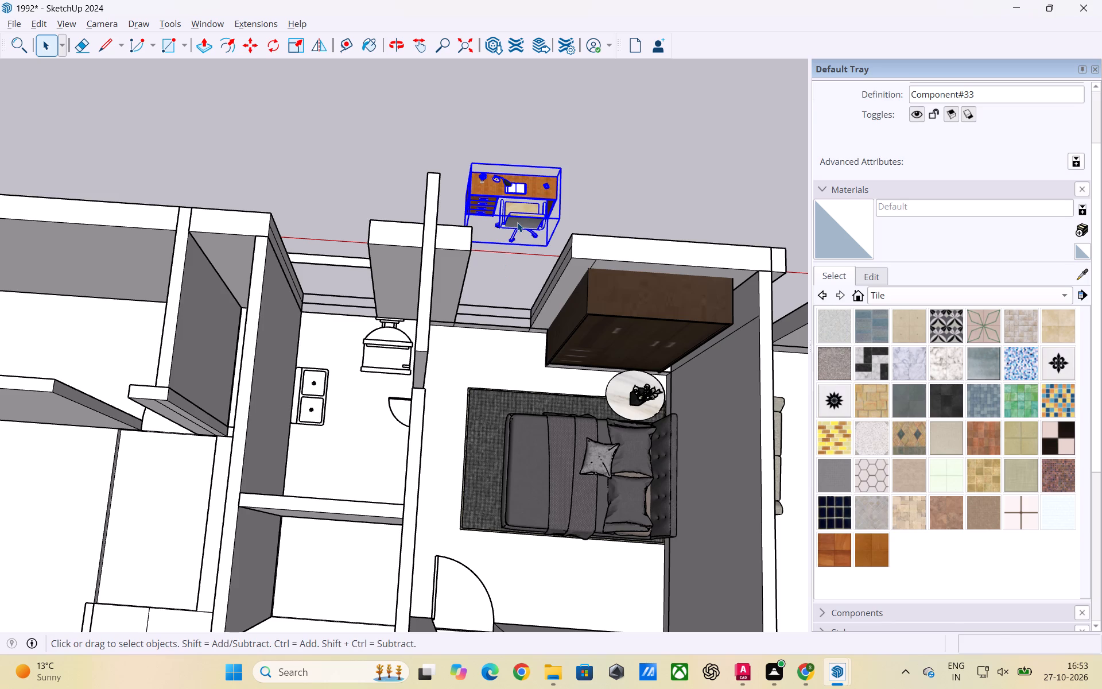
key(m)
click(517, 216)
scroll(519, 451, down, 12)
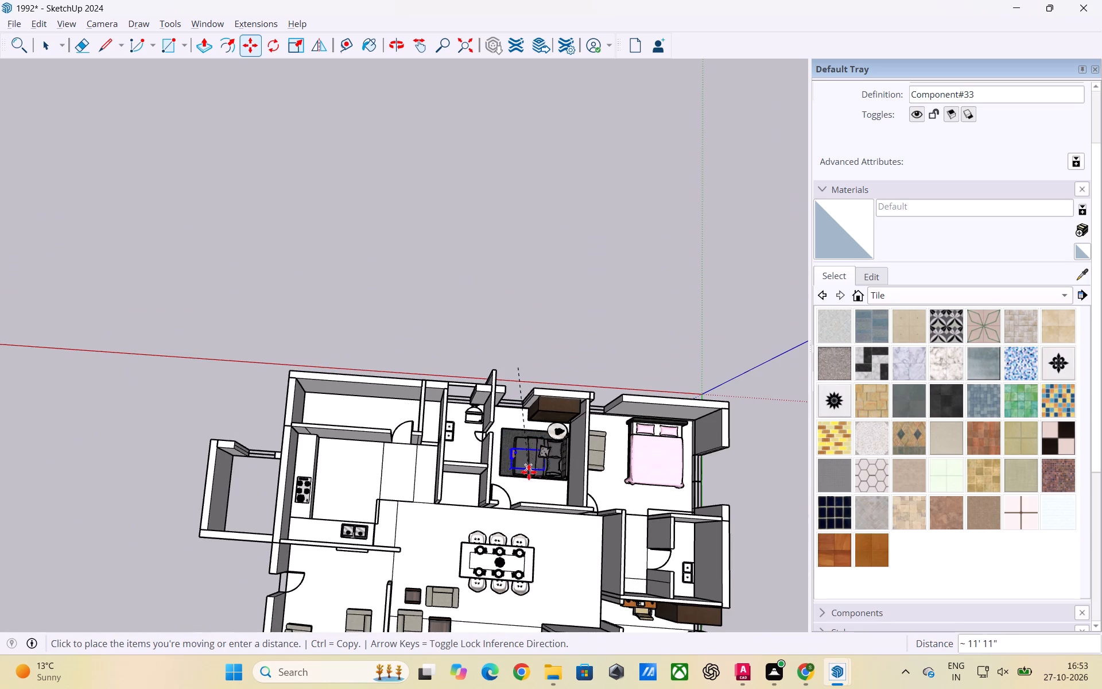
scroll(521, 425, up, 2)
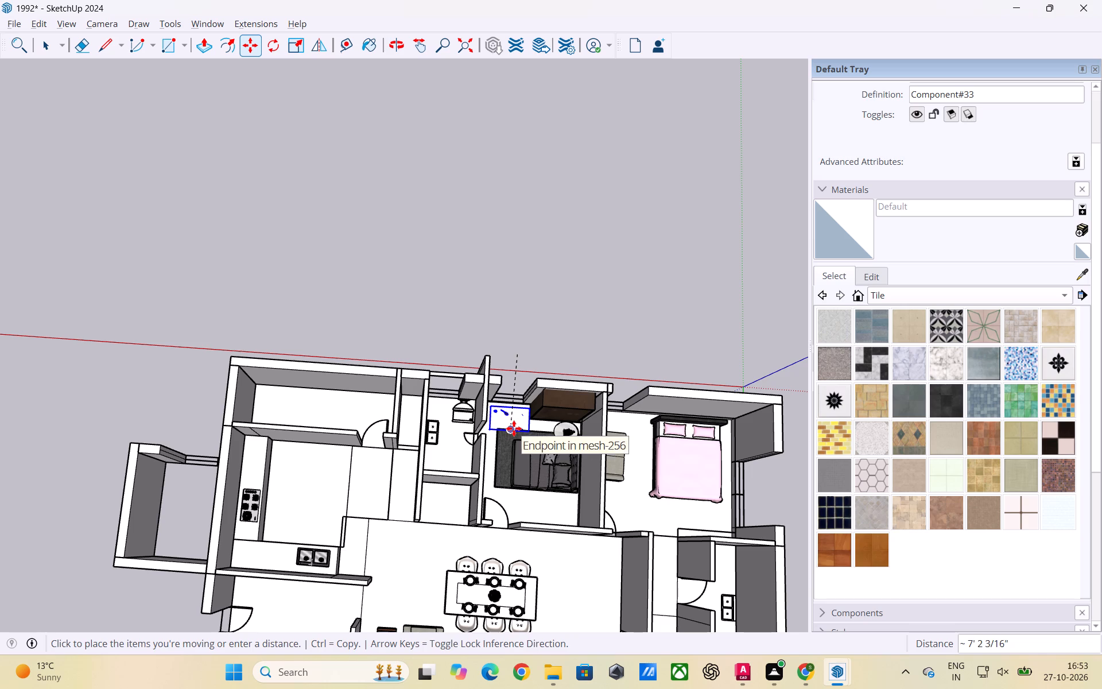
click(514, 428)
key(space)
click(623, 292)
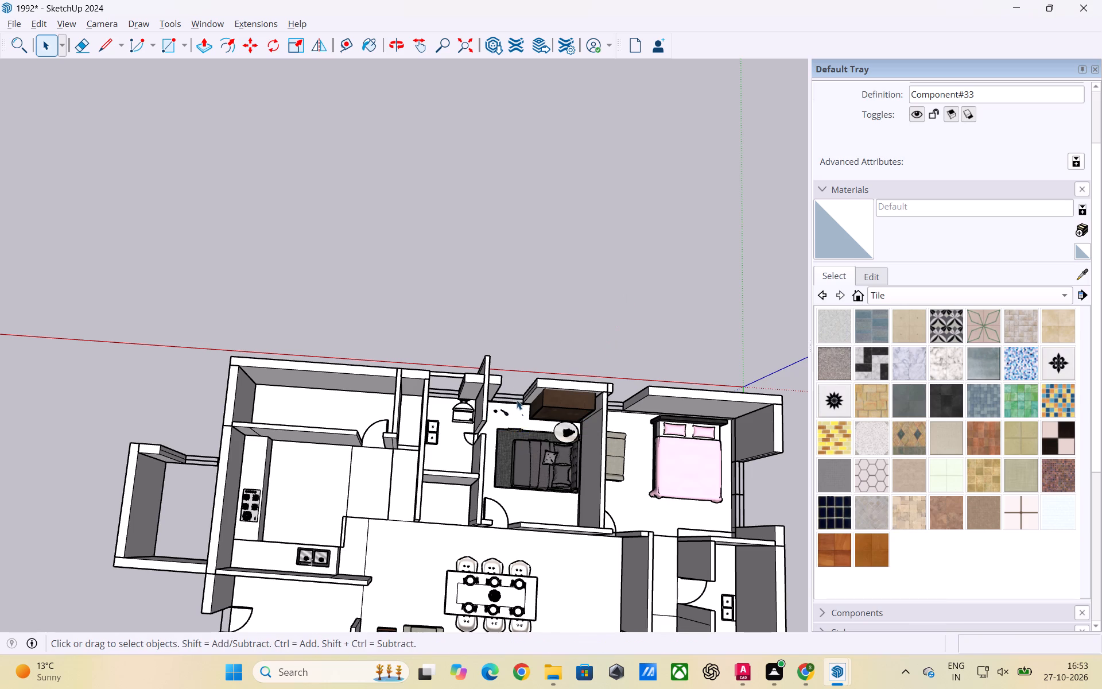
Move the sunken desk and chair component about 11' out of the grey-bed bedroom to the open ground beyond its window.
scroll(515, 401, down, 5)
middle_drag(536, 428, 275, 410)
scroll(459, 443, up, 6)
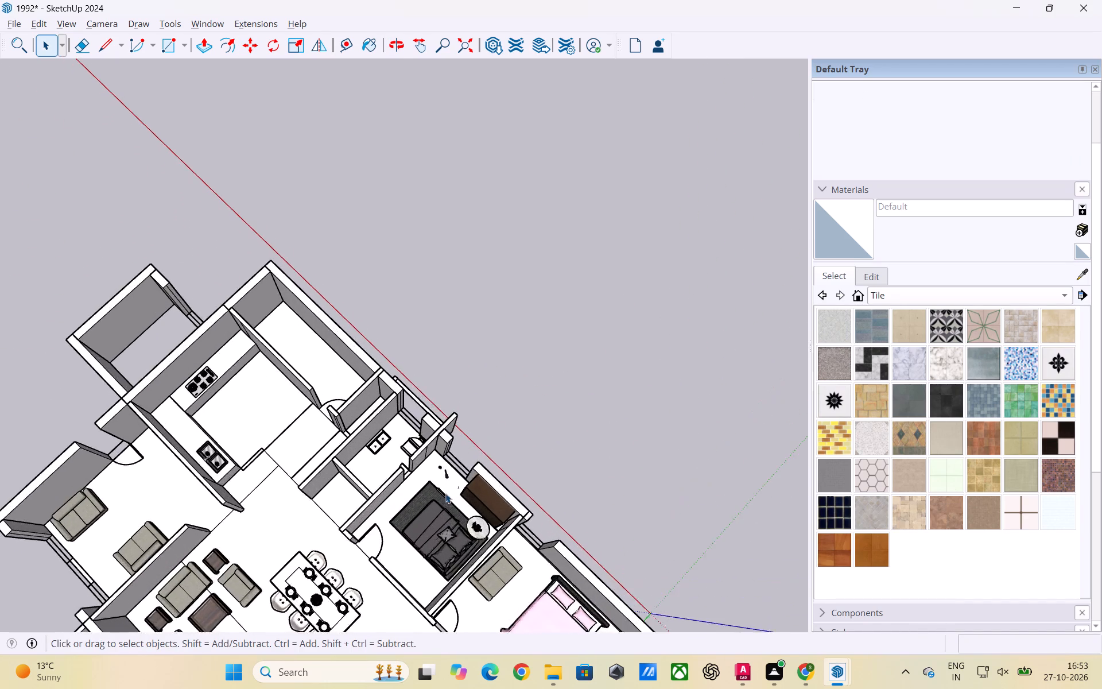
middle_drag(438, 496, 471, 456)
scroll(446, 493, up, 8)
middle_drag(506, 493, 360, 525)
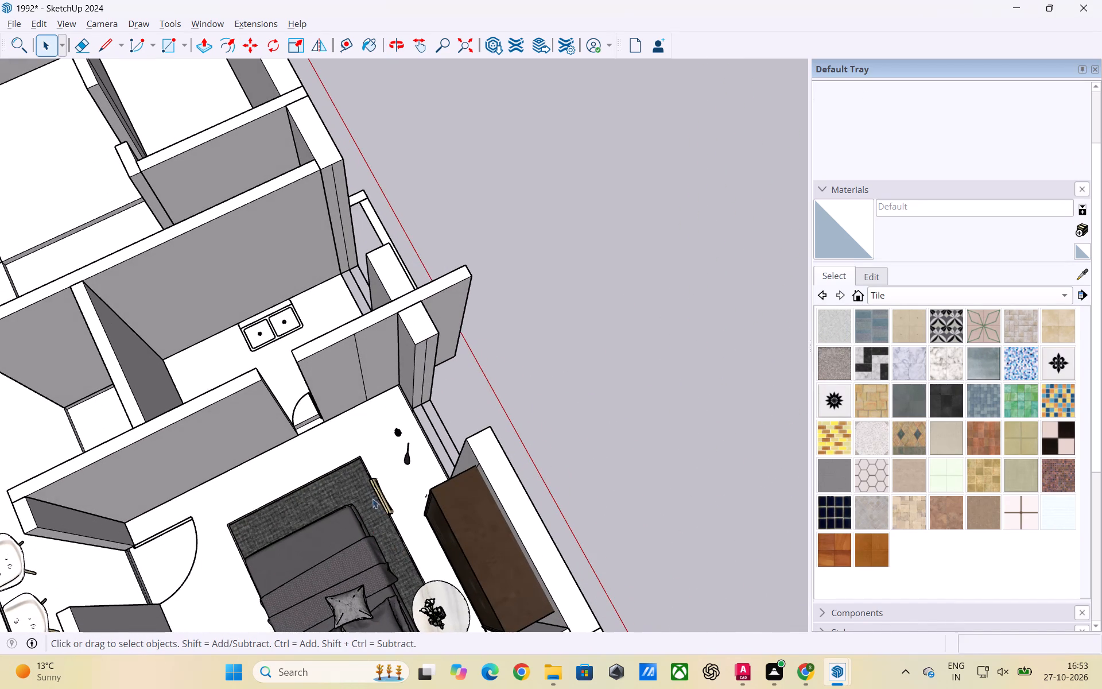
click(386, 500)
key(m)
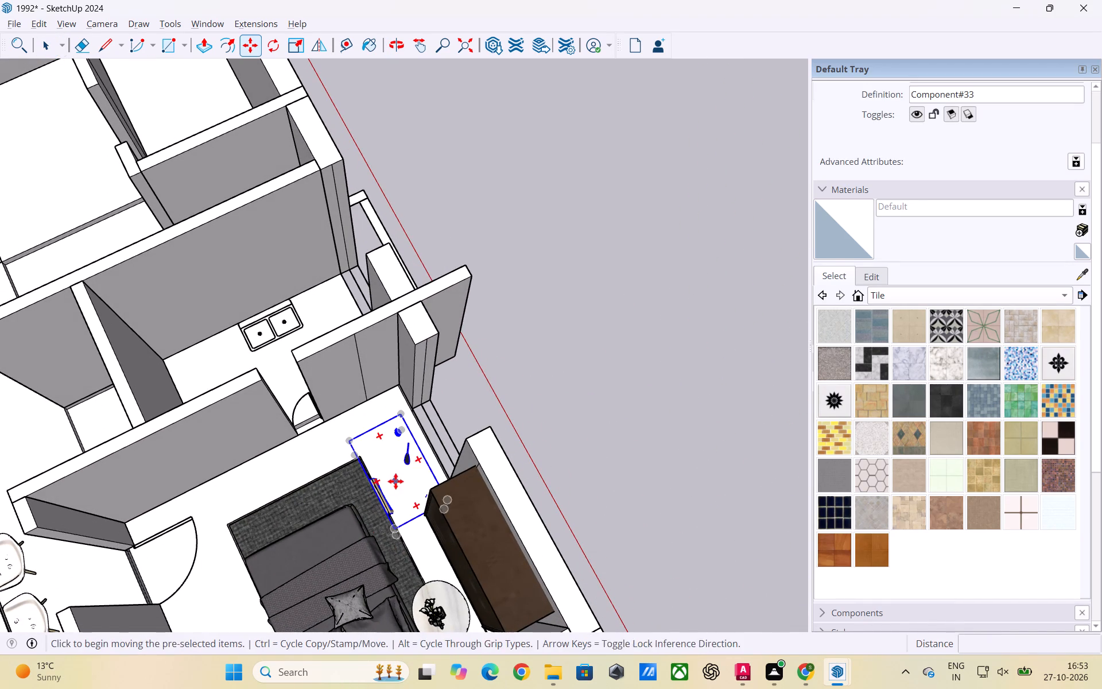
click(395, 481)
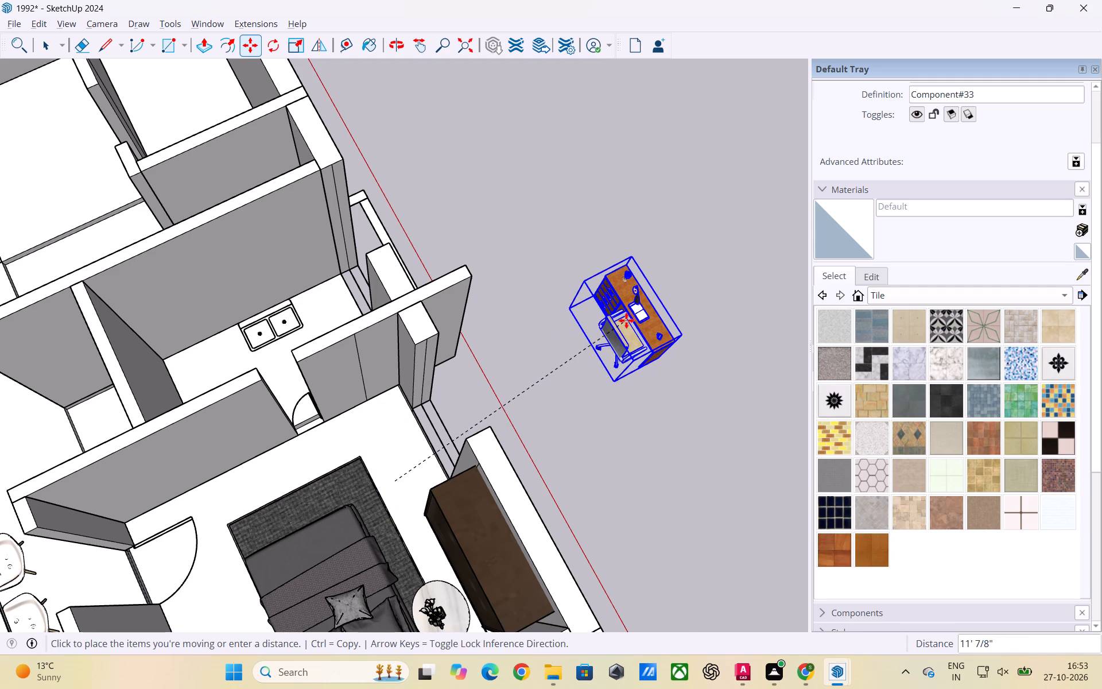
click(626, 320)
Move the desk and chair component back into the grey-bed bedroom, in front of the window beside the wardrobe.
click(626, 328)
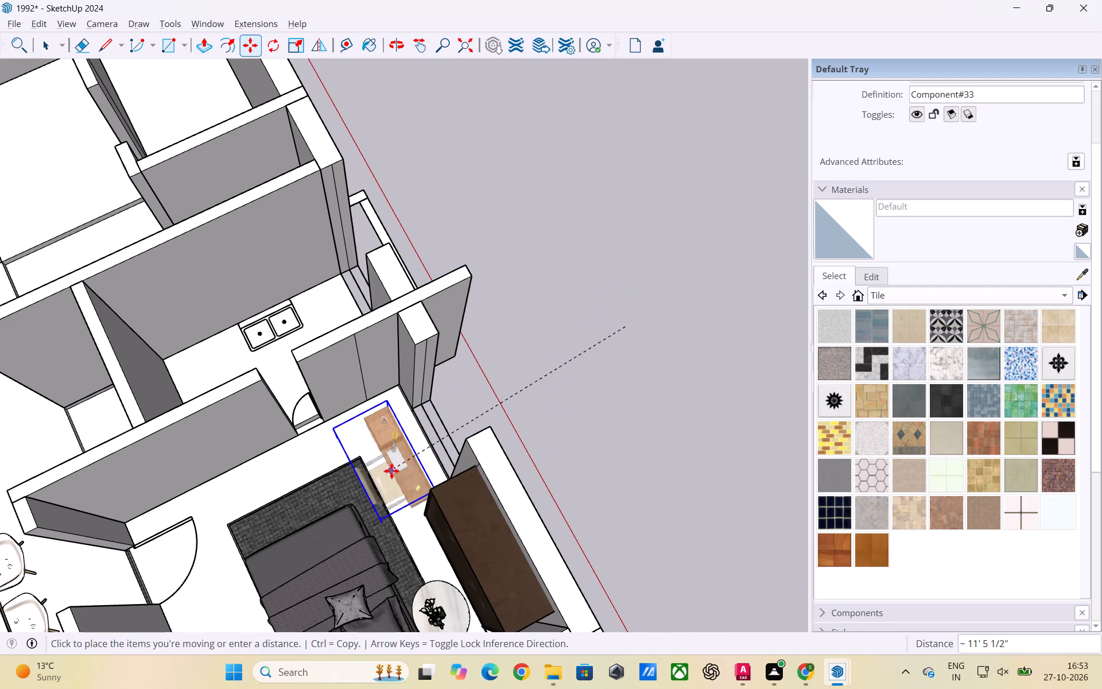
click(400, 466)
key(space)
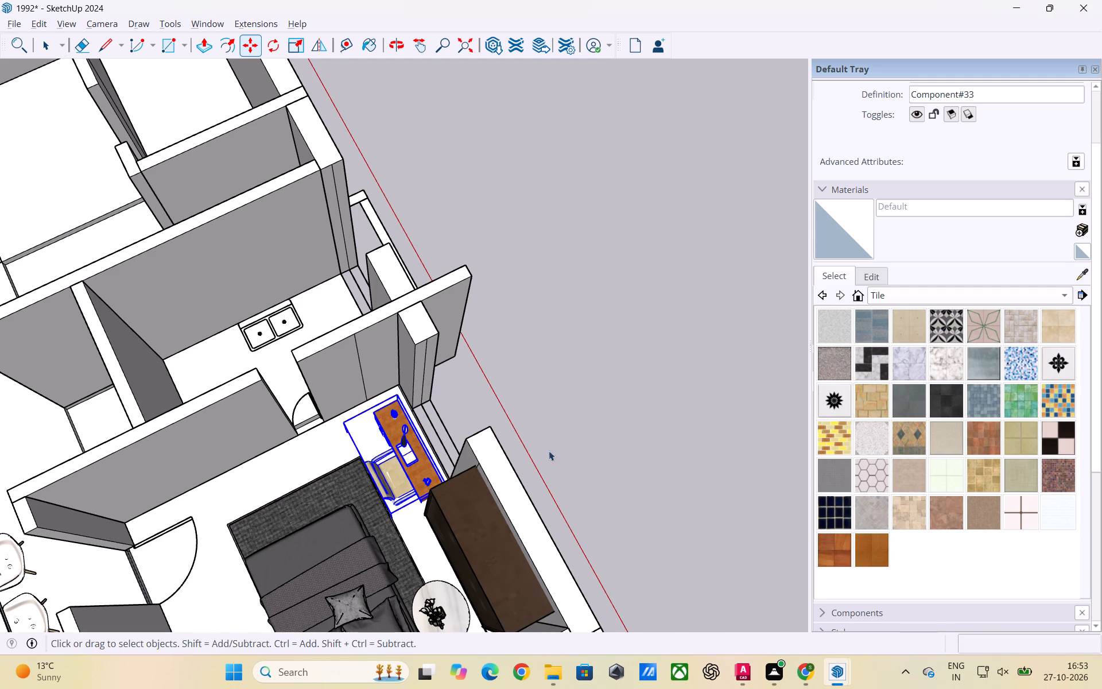
click(623, 449)
Examine the desk and chair's placement between the wardrobe and the bathroom wall.
scroll(579, 438, up, 3)
middle_drag(634, 458, 421, 452)
scroll(416, 416, up, 3)
scroll(471, 409, down, 2)
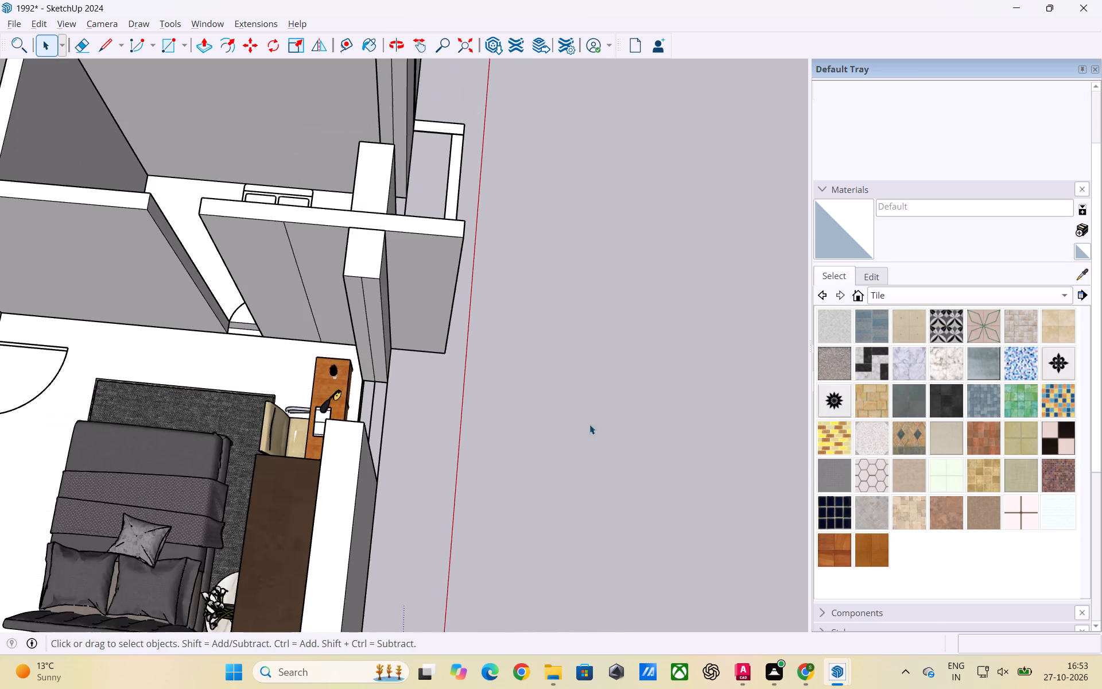
scroll(589, 424, down, 4)
scroll(530, 409, up, 6)
scroll(828, 399, down, 3)
scroll(580, 384, down, 4)
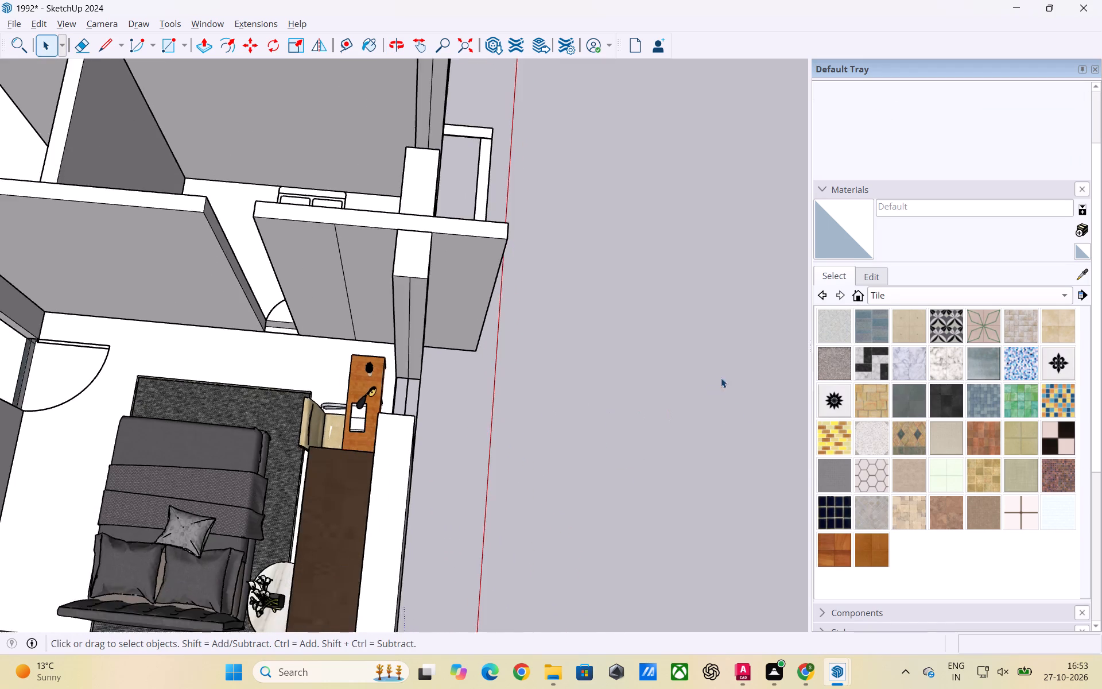
scroll(721, 378, down, 2)
Save the model.
key(ctrl+s)
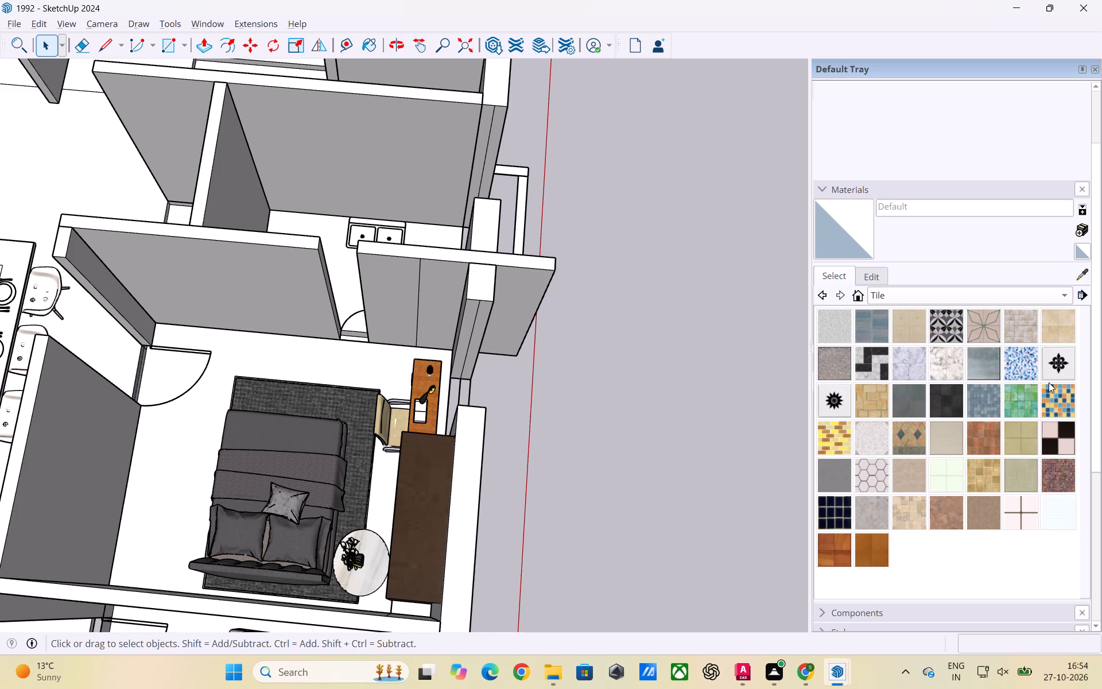
Raise the desk and chair component about 2' from its bottom corner so it stands at the bedroom's floor level.
scroll(505, 463, up, 3)
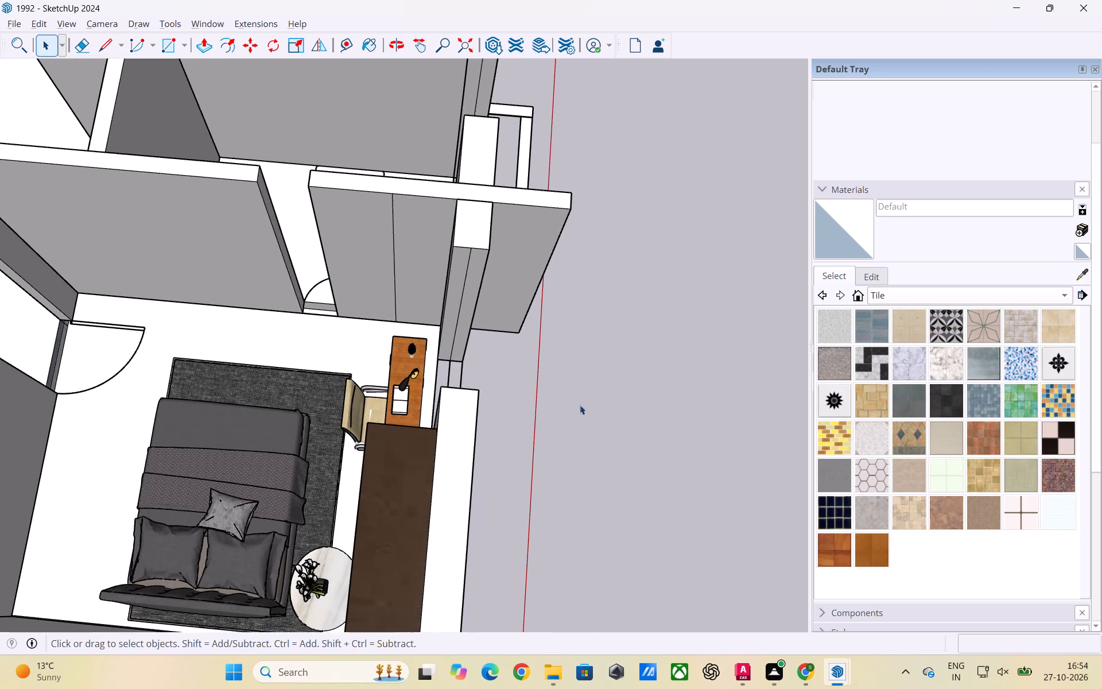
scroll(587, 400, down, 8)
middle_drag(623, 477, 371, 479)
scroll(456, 435, up, 6)
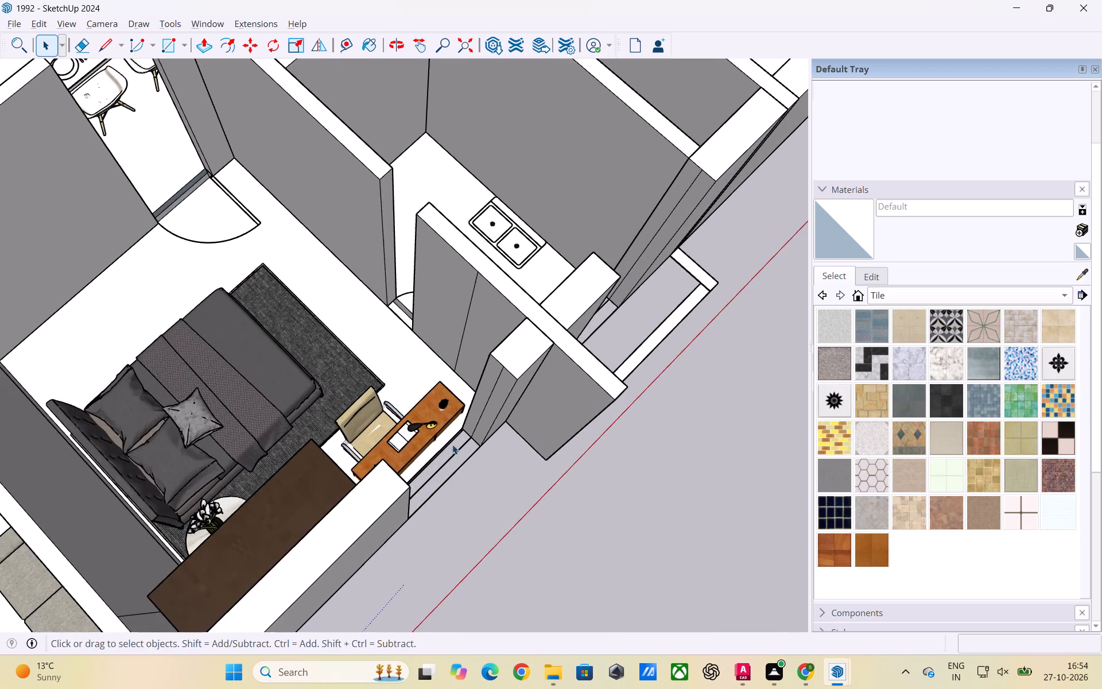
middle_drag(444, 463, 378, 391)
scroll(413, 427, up, 5)
middle_drag(429, 447, 348, 424)
scroll(369, 454, up, 3)
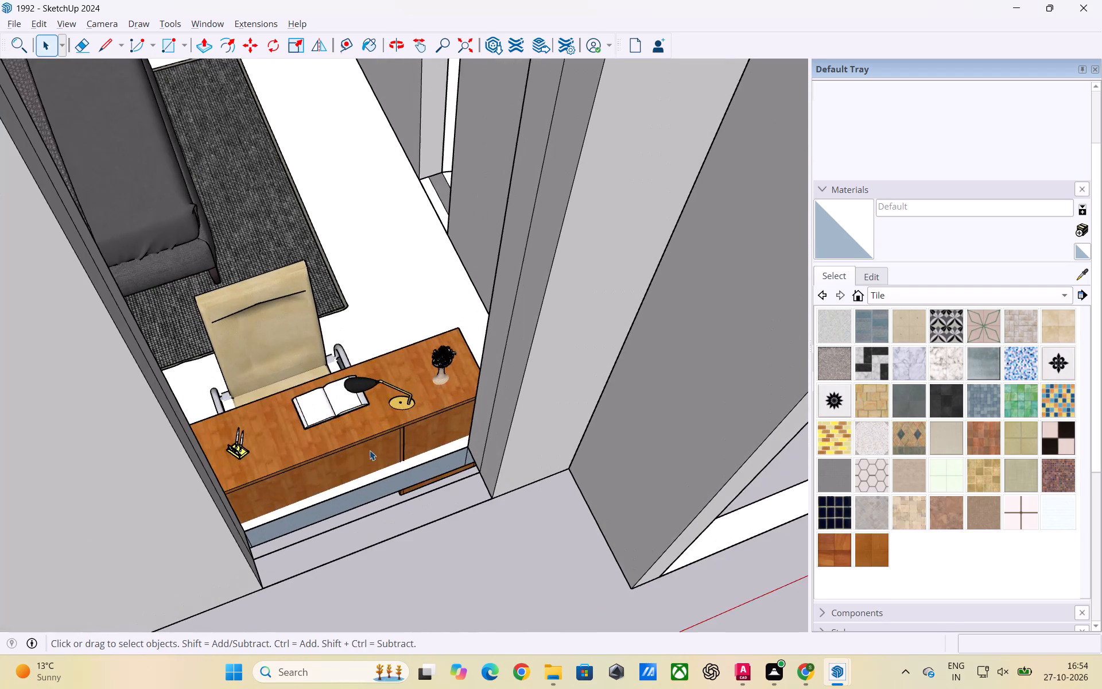
scroll(336, 398, down, 1)
middle_drag(347, 416, 361, 500)
scroll(360, 479, up, 2)
middle_drag(363, 468, 378, 382)
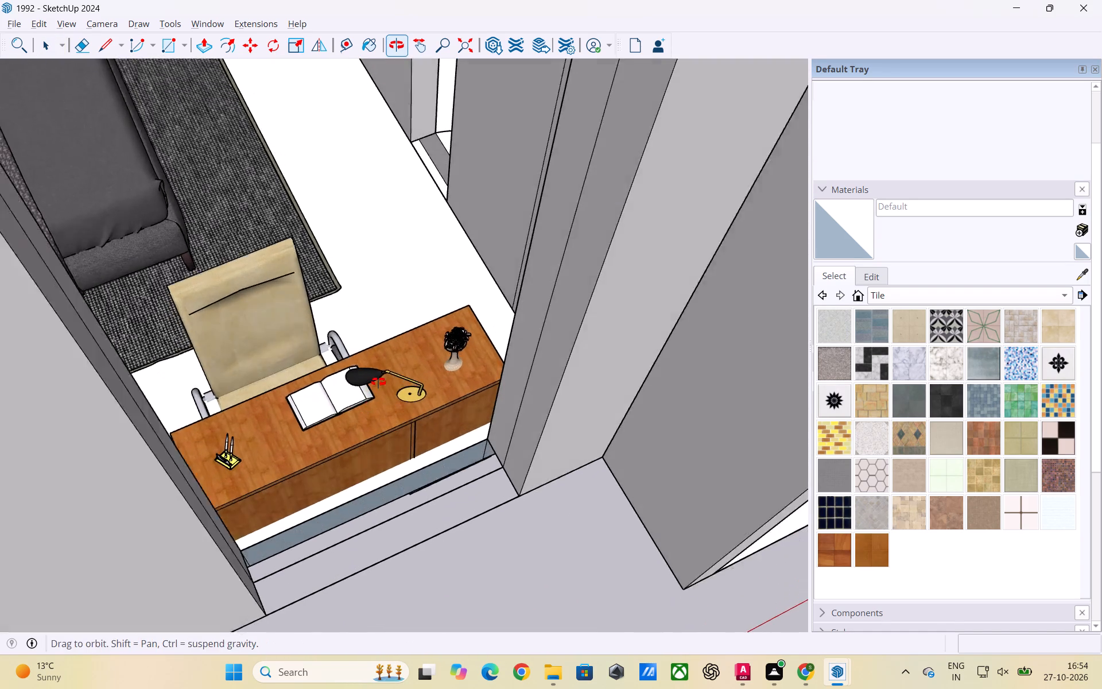
middle_drag(378, 382, 385, 370)
scroll(453, 478, up, 2)
middle_drag(452, 475, 387, 417)
scroll(430, 498, up, 2)
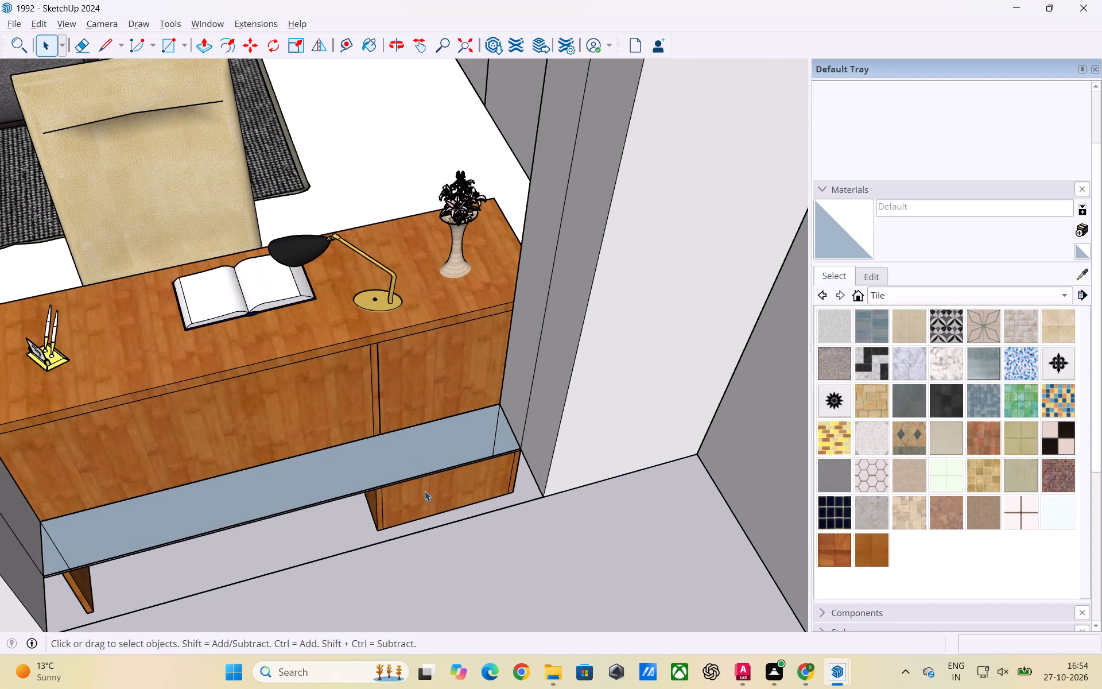
middle_drag(424, 490, 449, 350)
scroll(465, 478, down, 2)
middle_drag(428, 516, 423, 380)
scroll(479, 486, up, 1)
middle_drag(457, 473, 499, 399)
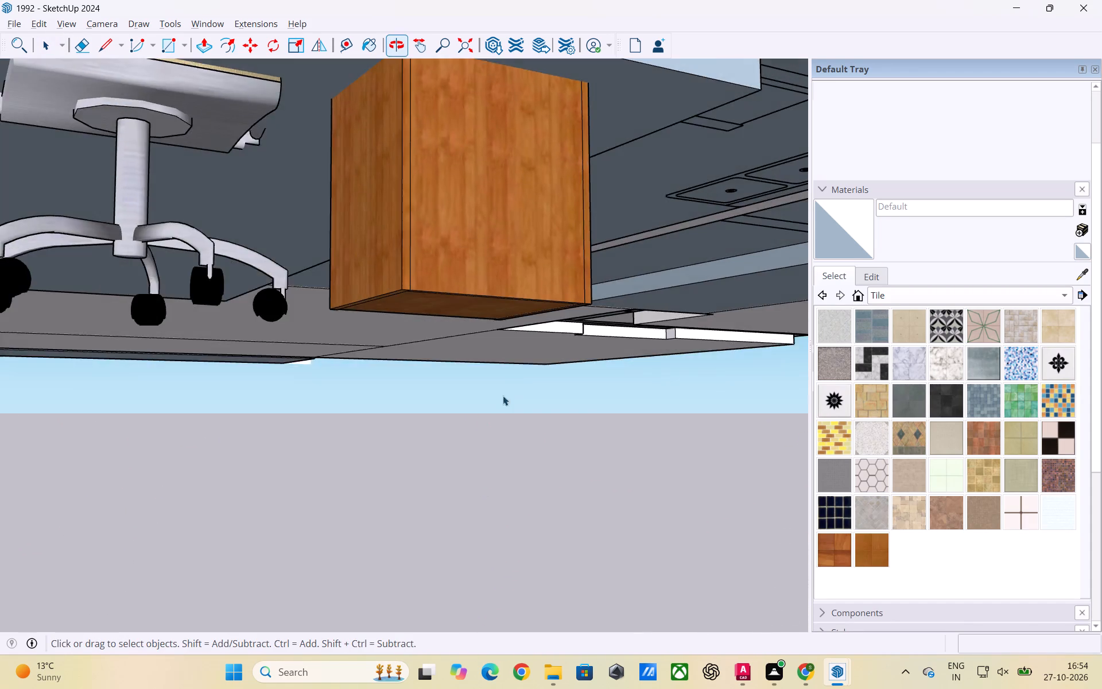
scroll(589, 443, down, 5)
middle_drag(564, 473, 557, 435)
click(549, 383)
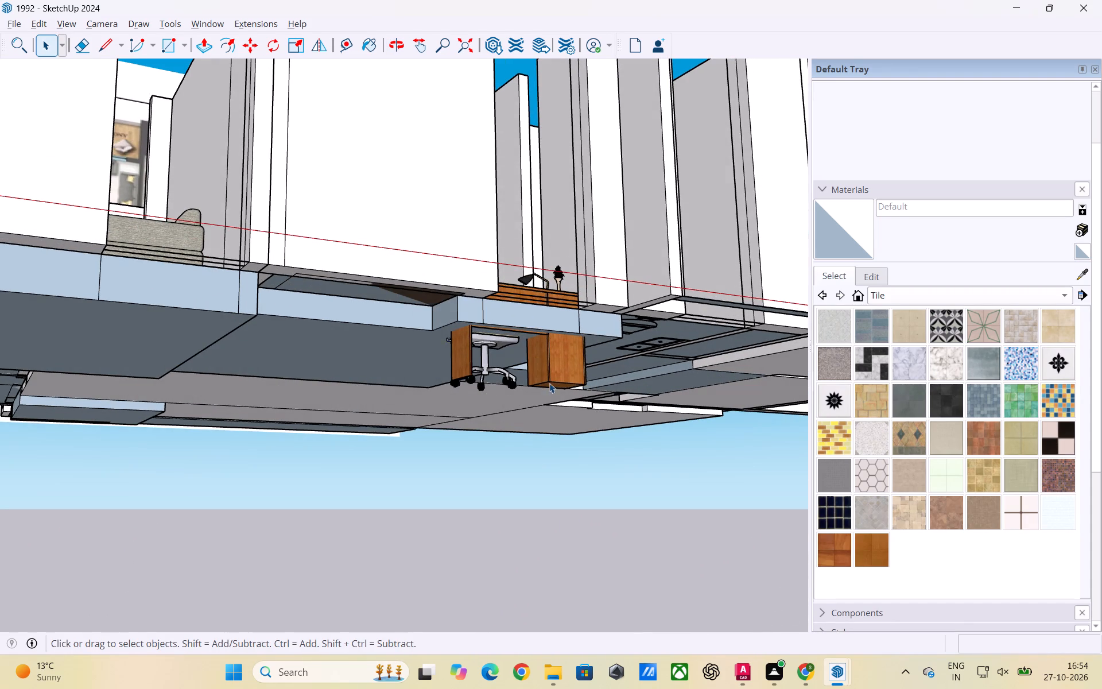
key(m)
click(549, 382)
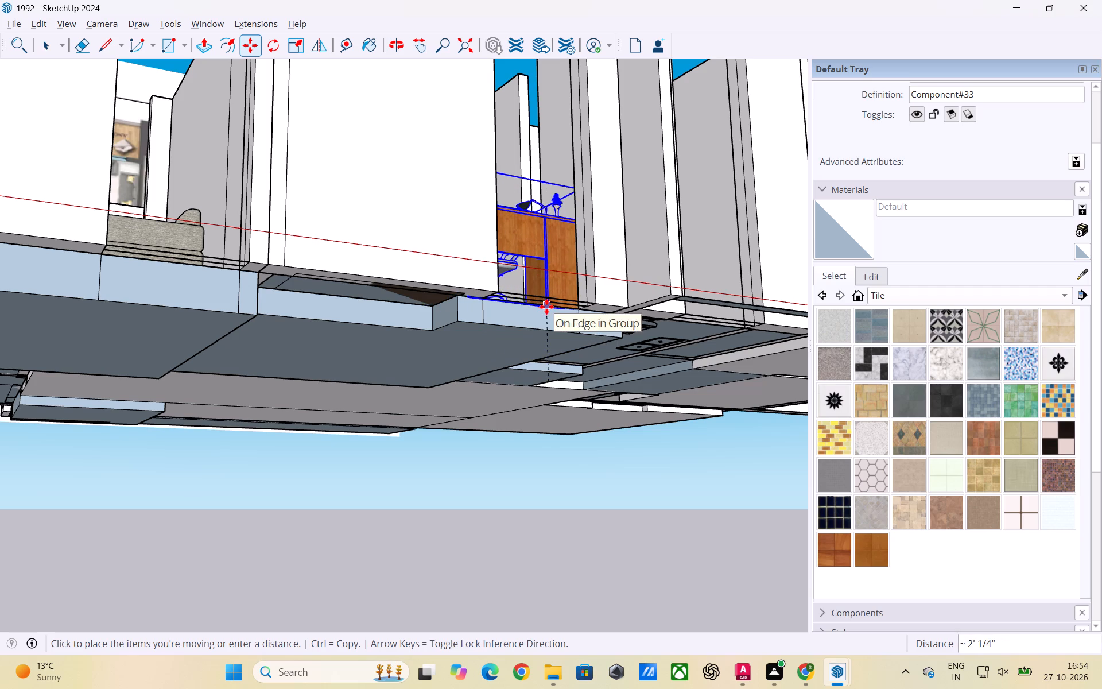
click(541, 307)
key(space)
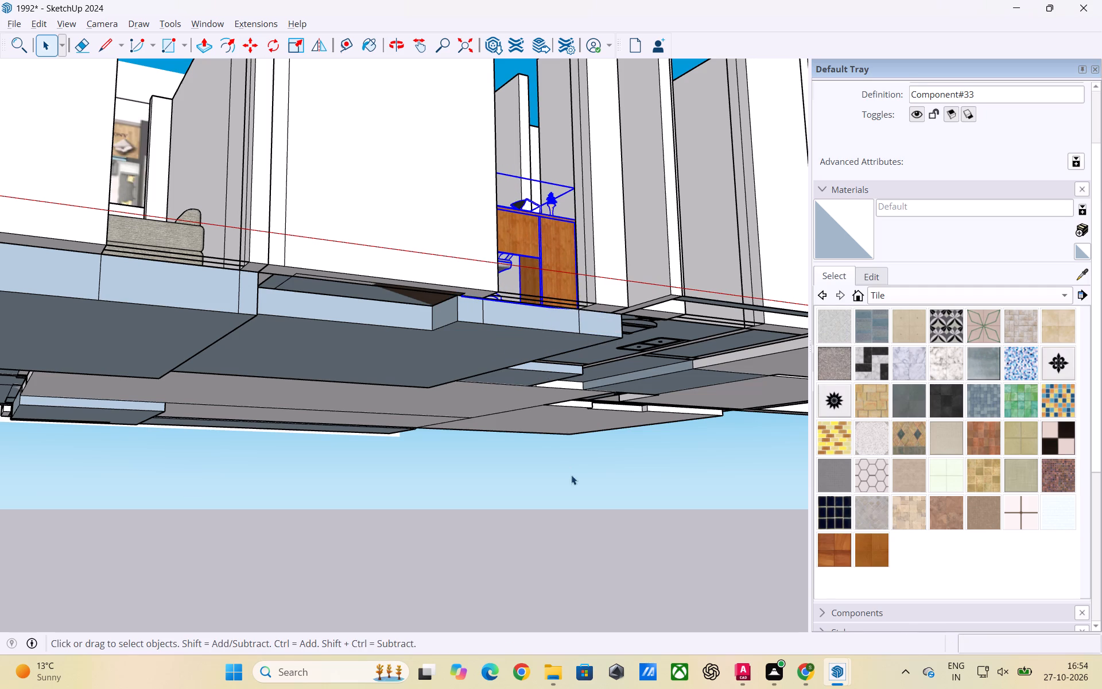
click(575, 485)
Examine the raised desk through the bedroom window and the whole furnished house from several sides.
scroll(560, 409, down, 5)
middle_drag(603, 402, 393, 434)
scroll(414, 377, up, 2)
middle_drag(558, 394, 580, 421)
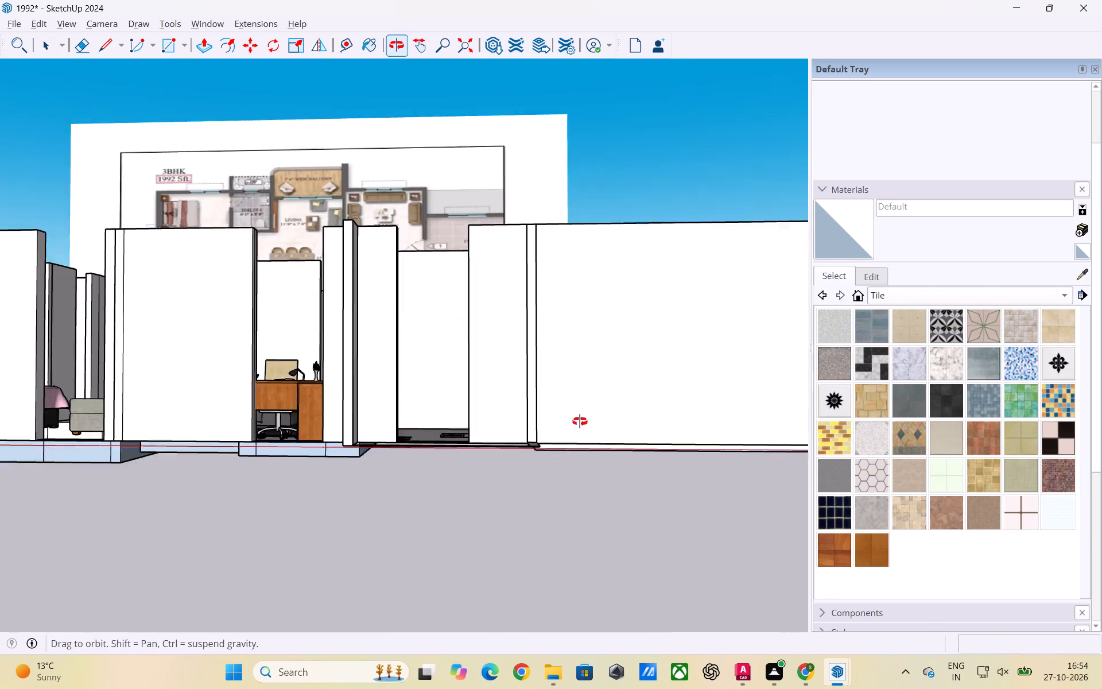
middle_drag(580, 421, 596, 434)
scroll(584, 427, down, 5)
middle_drag(445, 424, 457, 539)
scroll(446, 436, down, 1)
scroll(422, 519, up, 6)
scroll(492, 442, down, 3)
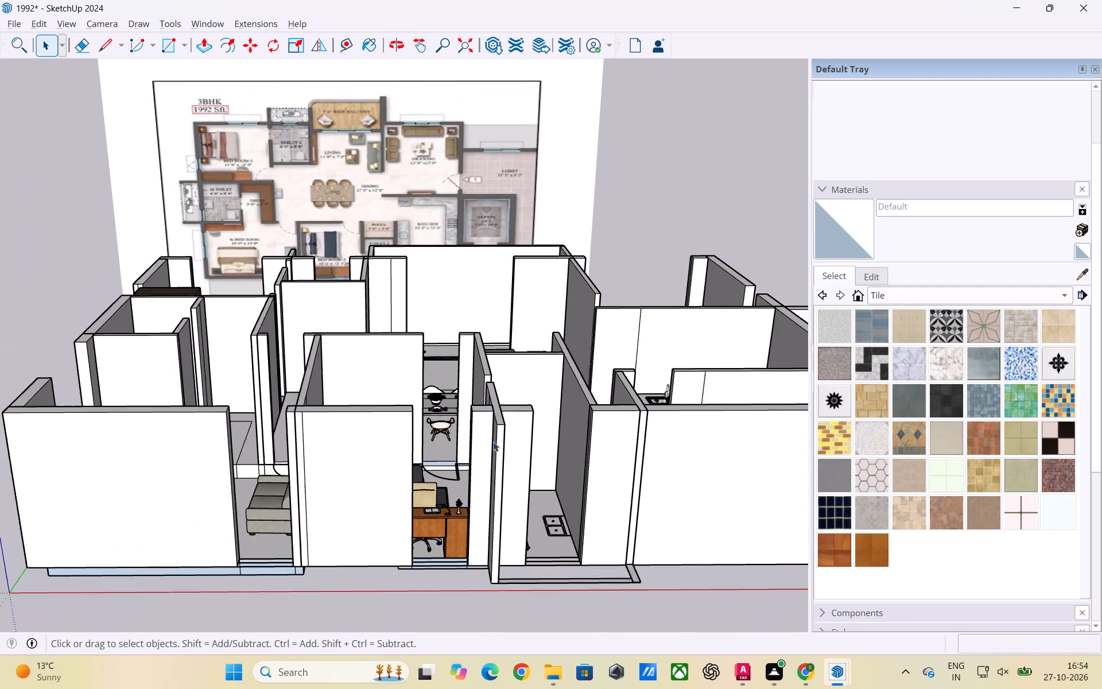
scroll(493, 442, down, 6)
middle_drag(465, 480, 464, 572)
scroll(451, 517, up, 3)
scroll(488, 479, down, 4)
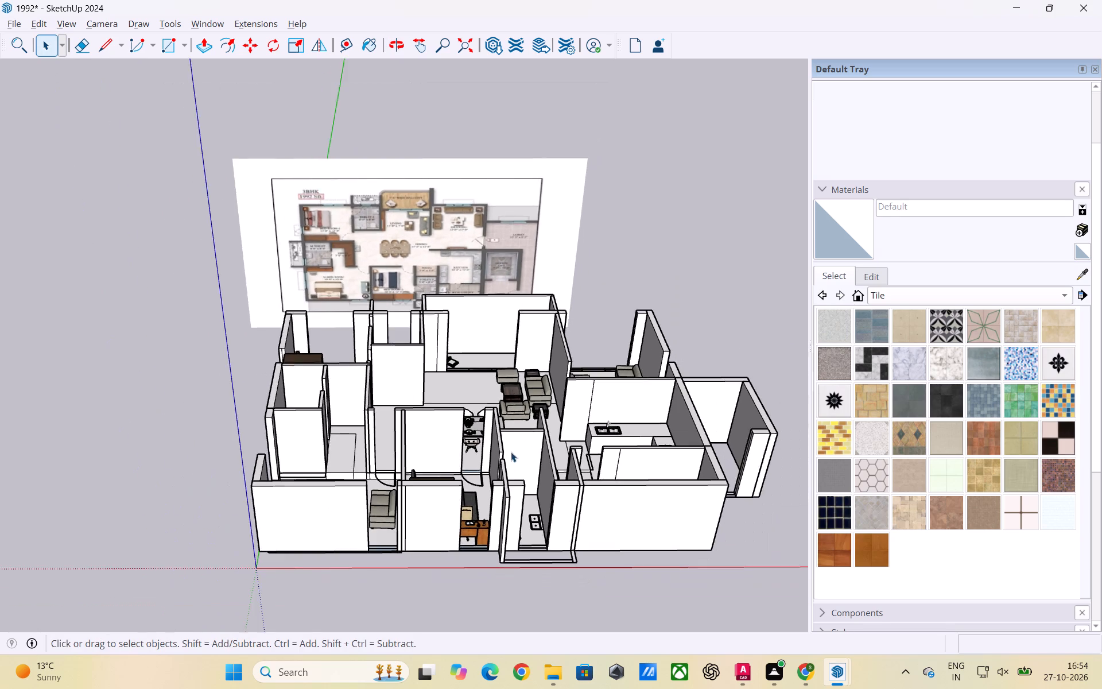
scroll(511, 452, down, 3)
middle_drag(504, 449, 506, 533)
scroll(485, 438, up, 3)
scroll(486, 433, down, 3)
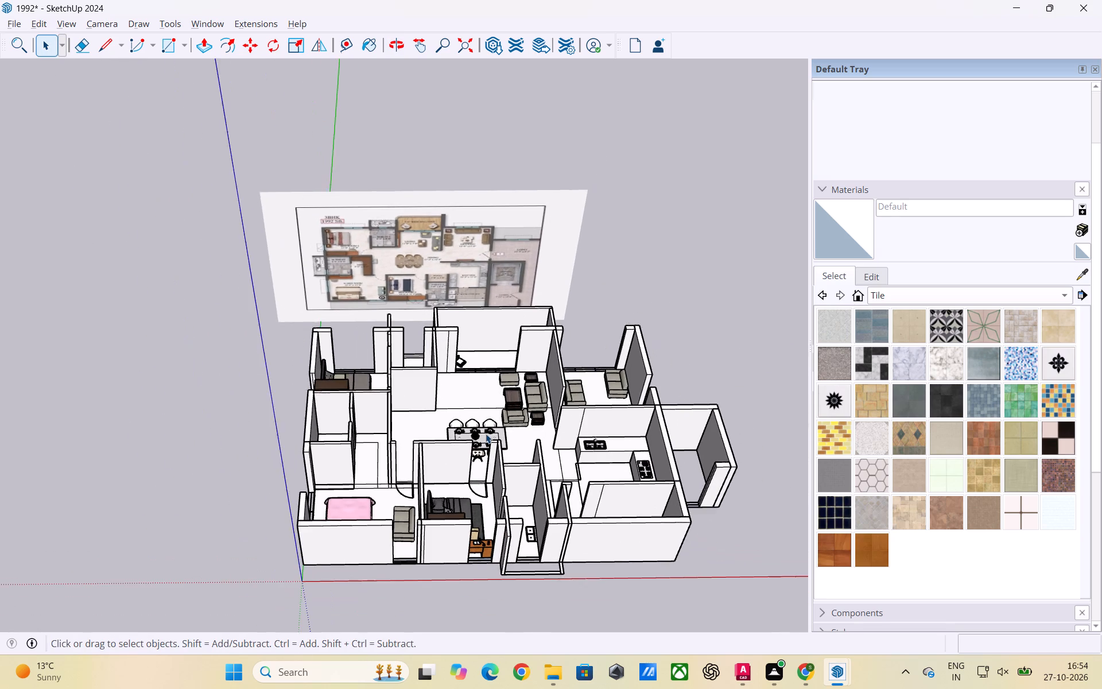
scroll(523, 491, down, 3)
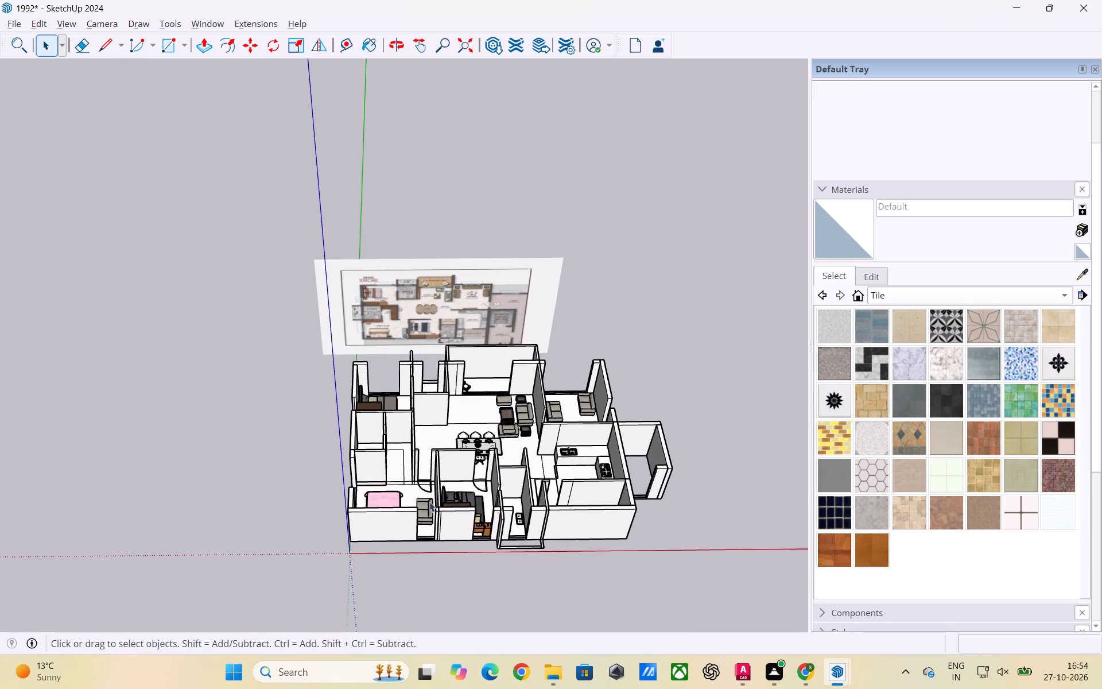
scroll(429, 502, down, 1)
middle_drag(367, 495, 719, 539)
scroll(427, 489, up, 4)
scroll(275, 498, down, 7)
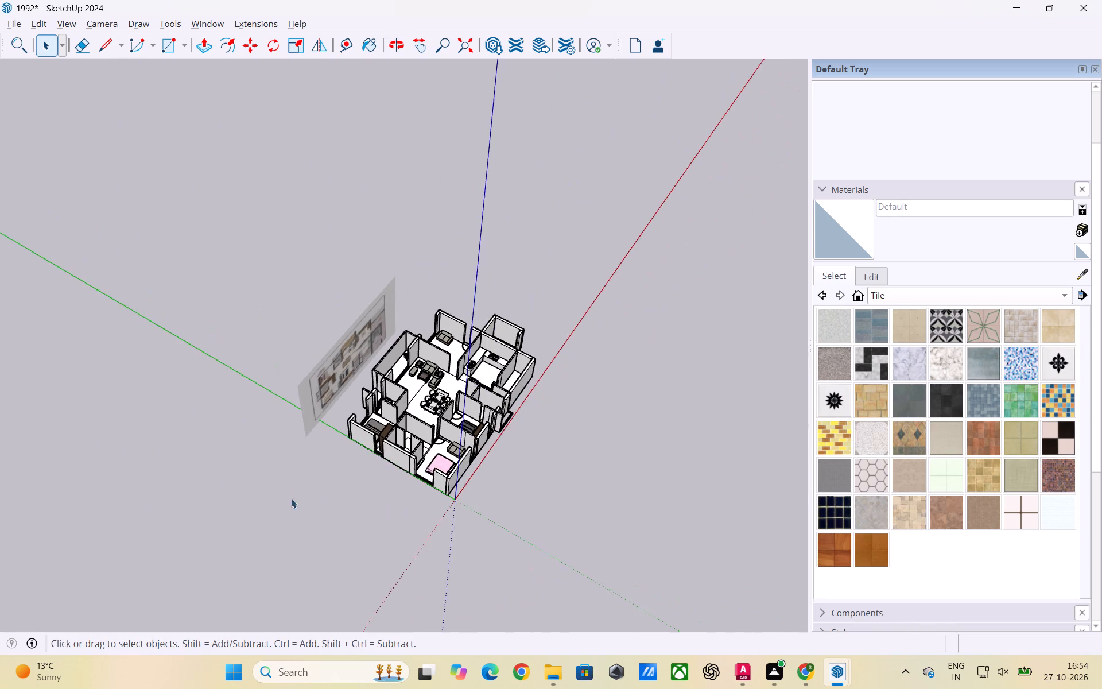
scroll(379, 483, up, 3)
middle_drag(390, 482, 619, 477)
scroll(498, 436, up, 3)
scroll(505, 426, down, 2)
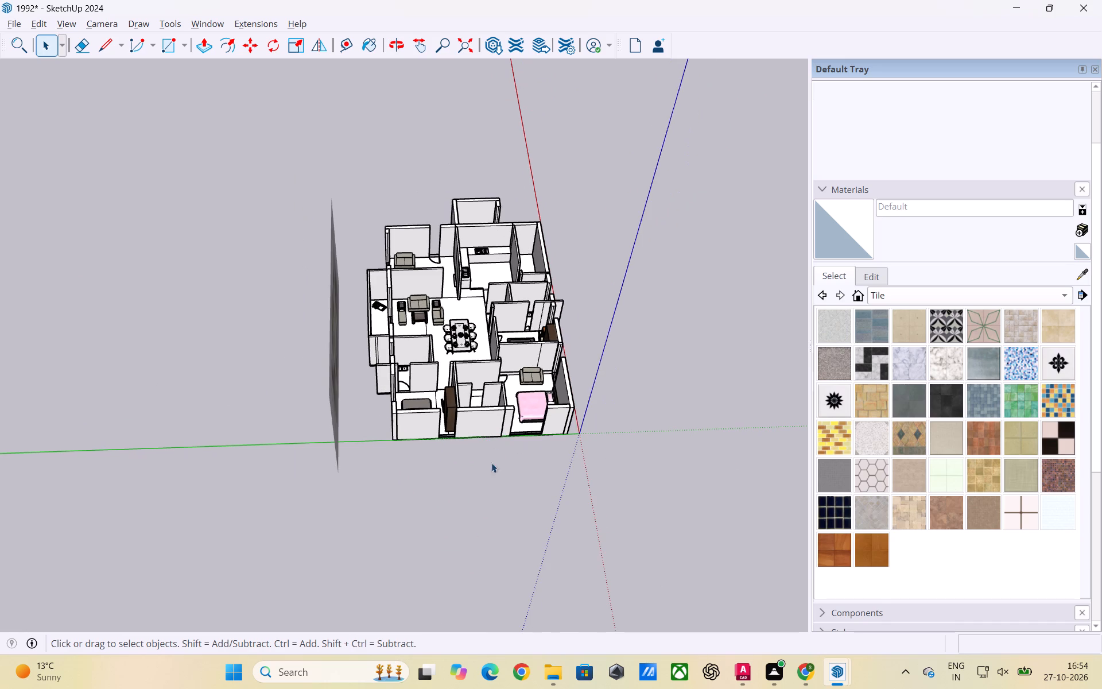
Examine the furnished house from above, checking the furniture and floor of the bedrooms, living area and kitchen.
scroll(549, 335, down, 3)
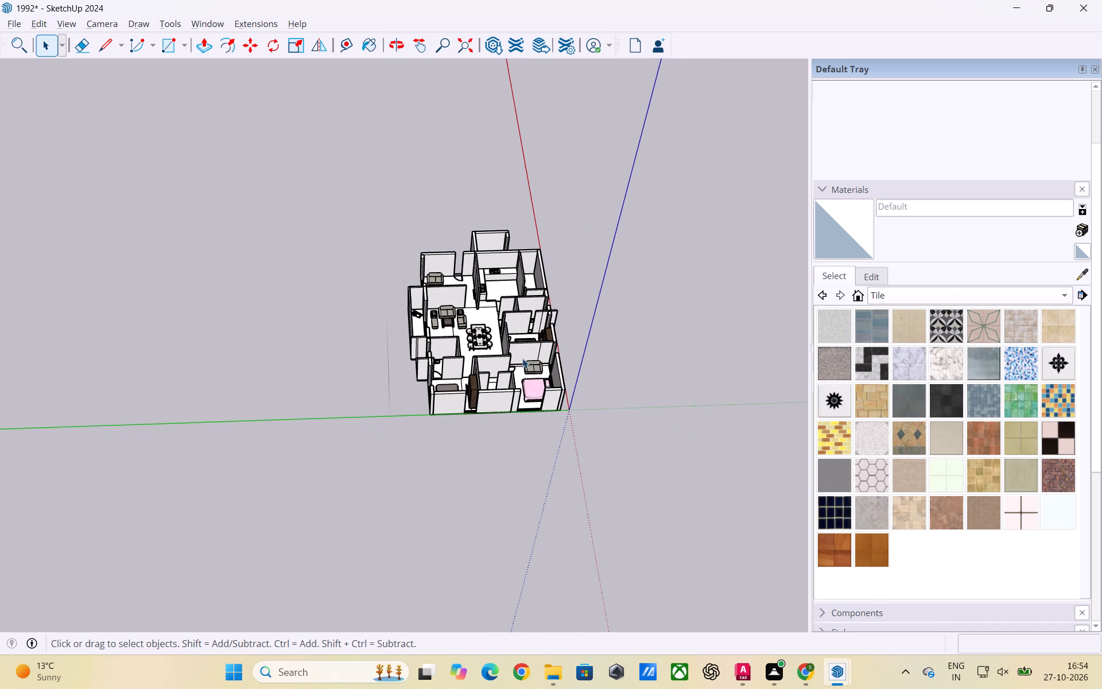
middle_drag(531, 352, 541, 486)
scroll(551, 340, up, 11)
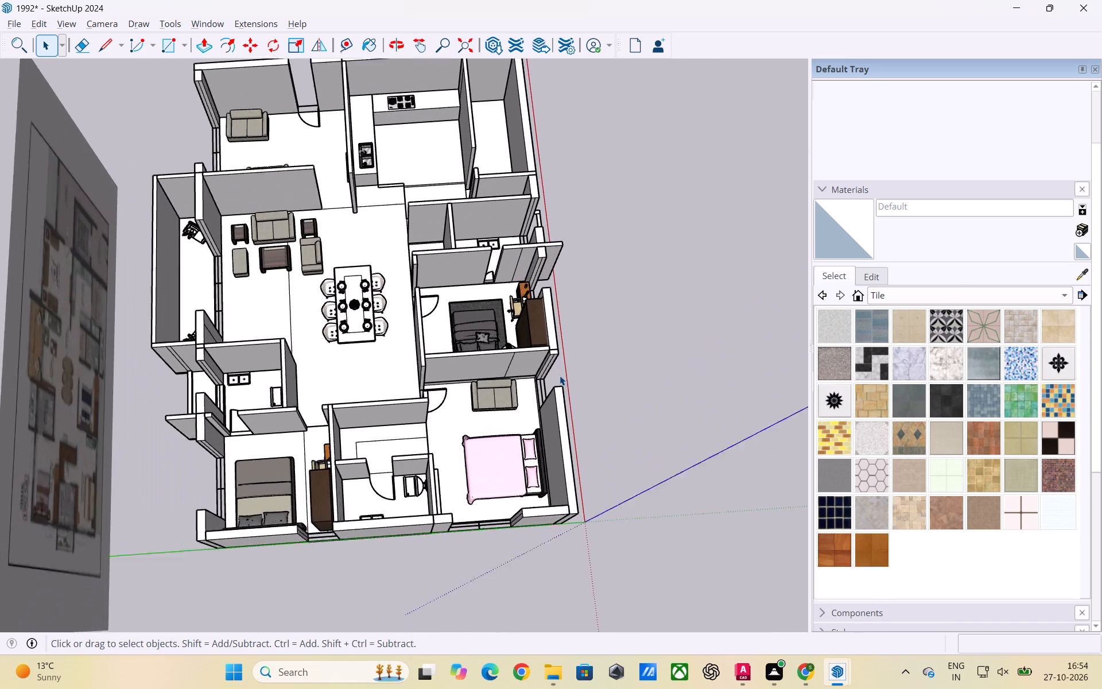
scroll(560, 376, up, 1)
scroll(542, 368, down, 2)
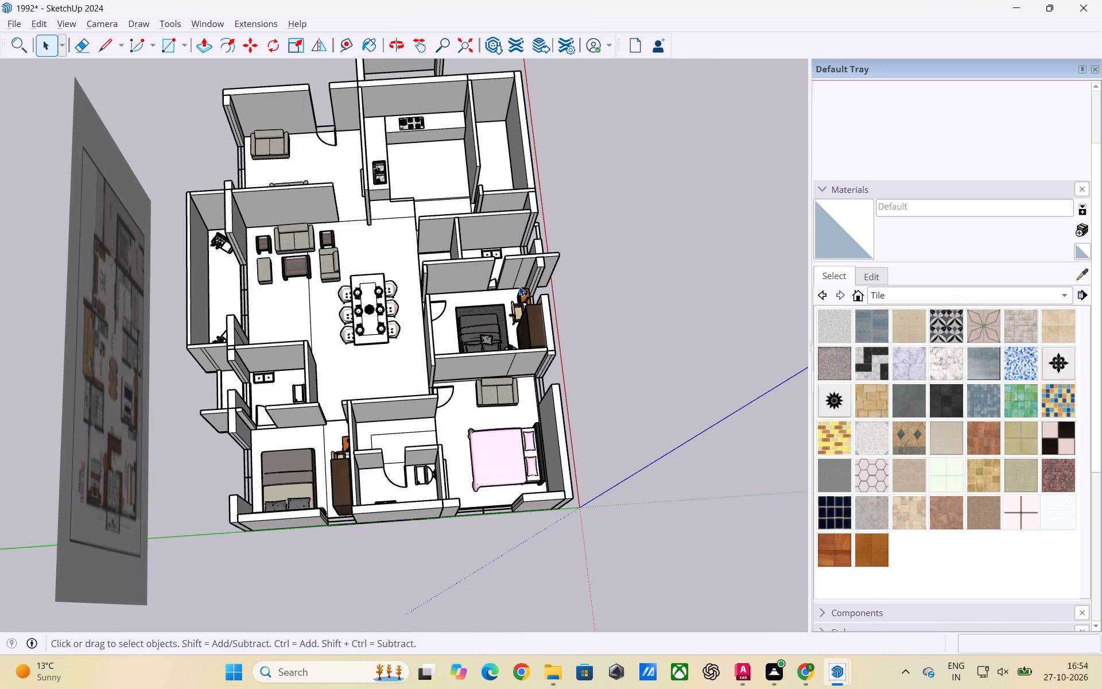
scroll(634, 288, down, 2)
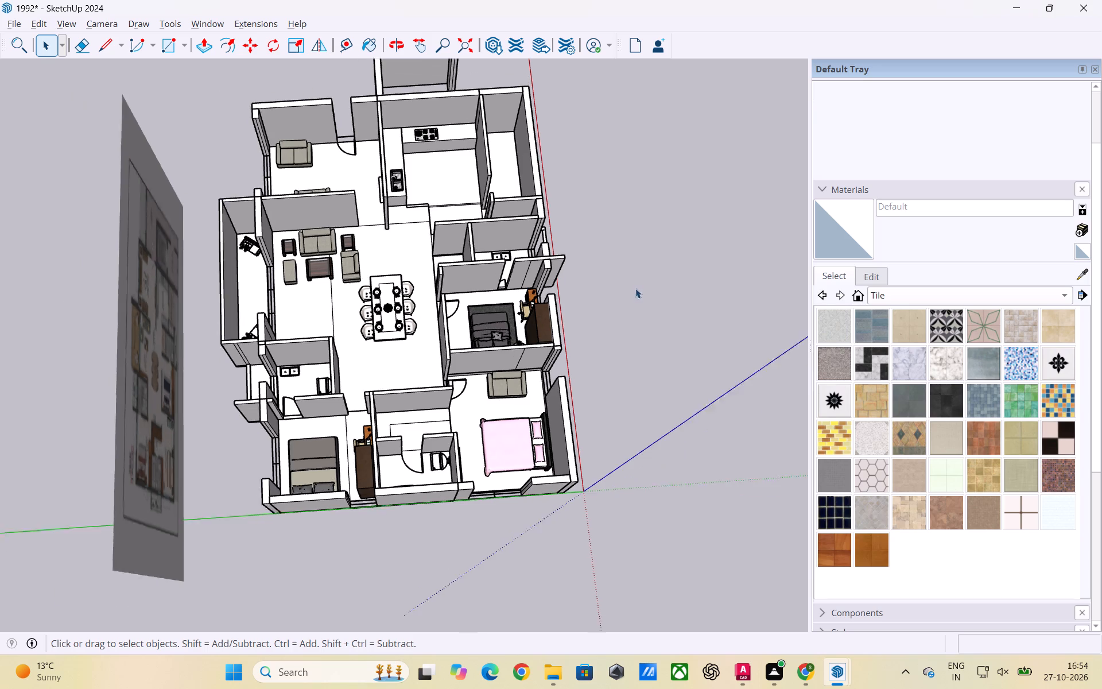
scroll(645, 289, down, 2)
scroll(456, 205, down, 2)
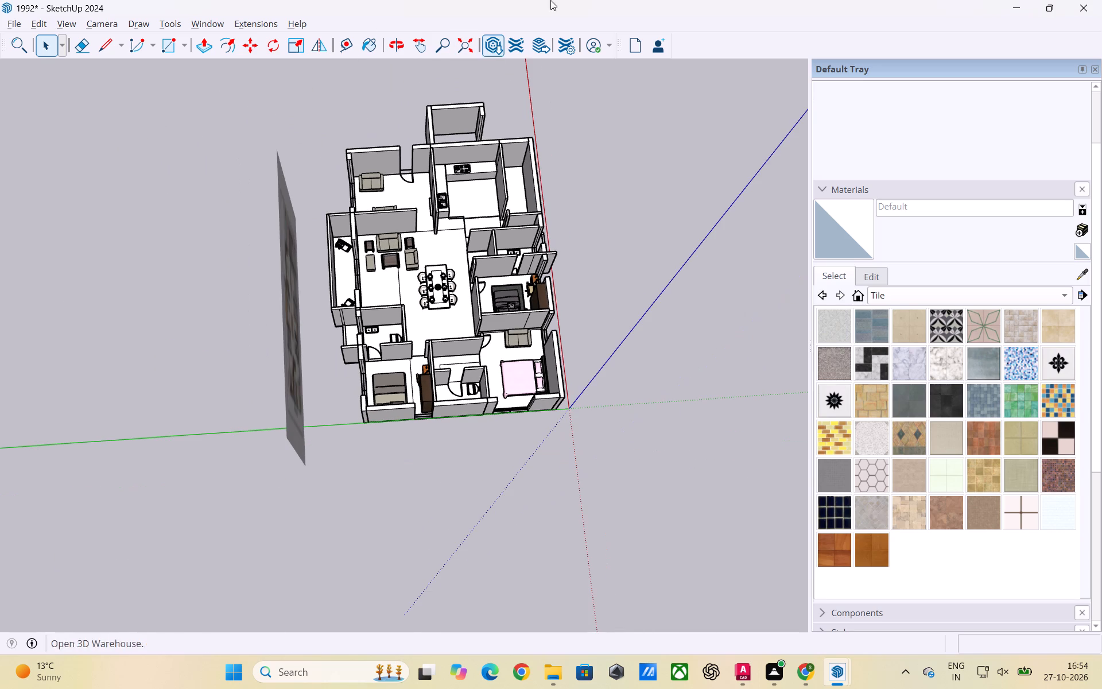
scroll(500, 191, up, 2)
scroll(500, 189, down, 2)
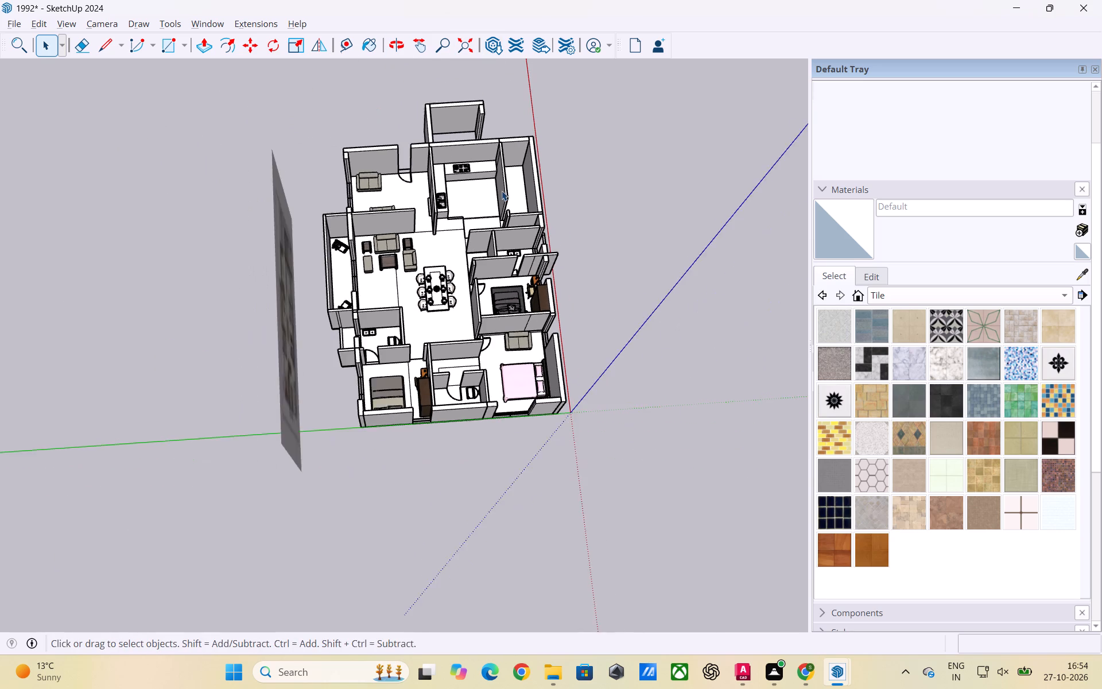
scroll(502, 191, down, 2)
middle_drag(511, 222, 495, 327)
scroll(526, 247, up, 3)
scroll(385, 254, up, 1)
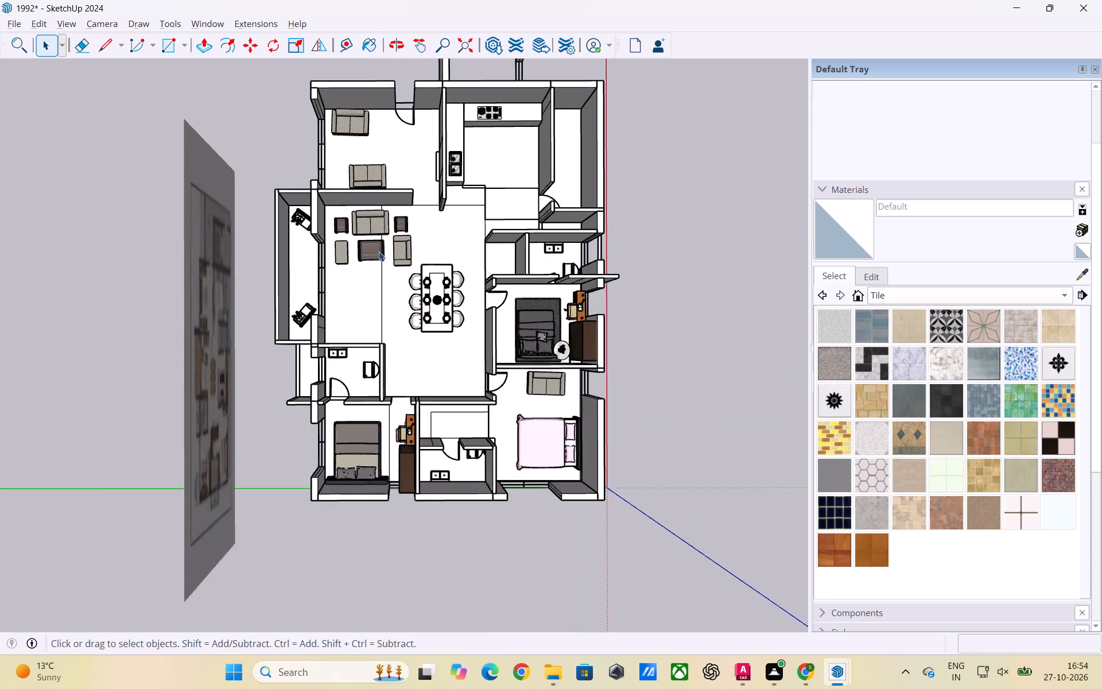
scroll(379, 251, up, 2)
scroll(369, 241, down, 5)
scroll(534, 273, up, 5)
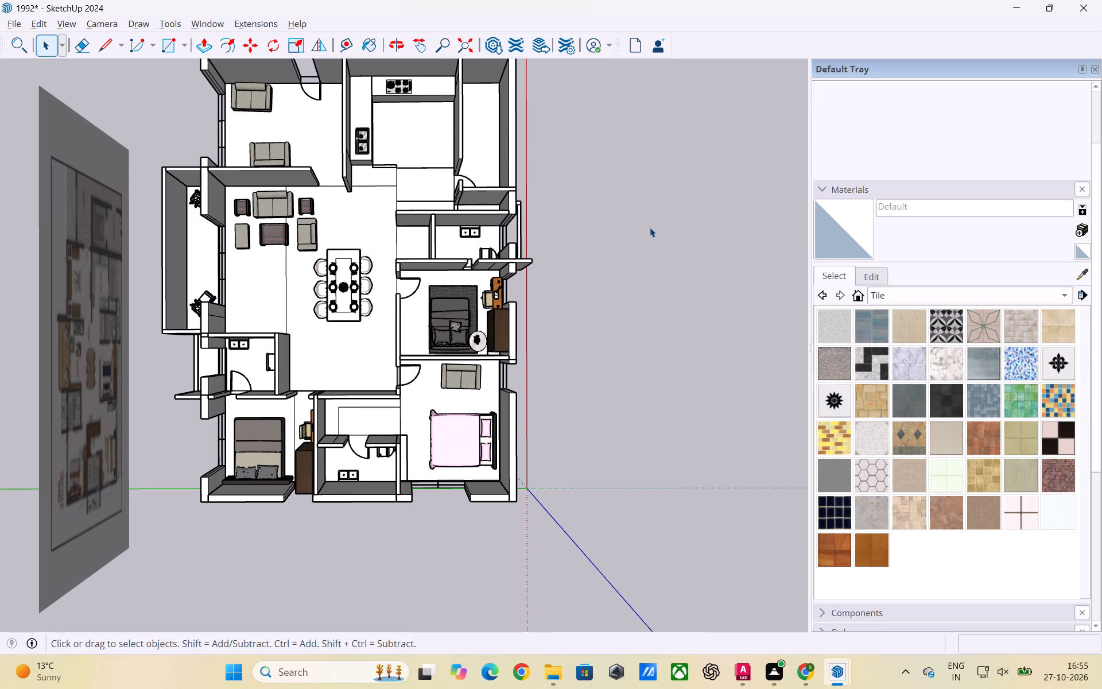
scroll(650, 227, down, 3)
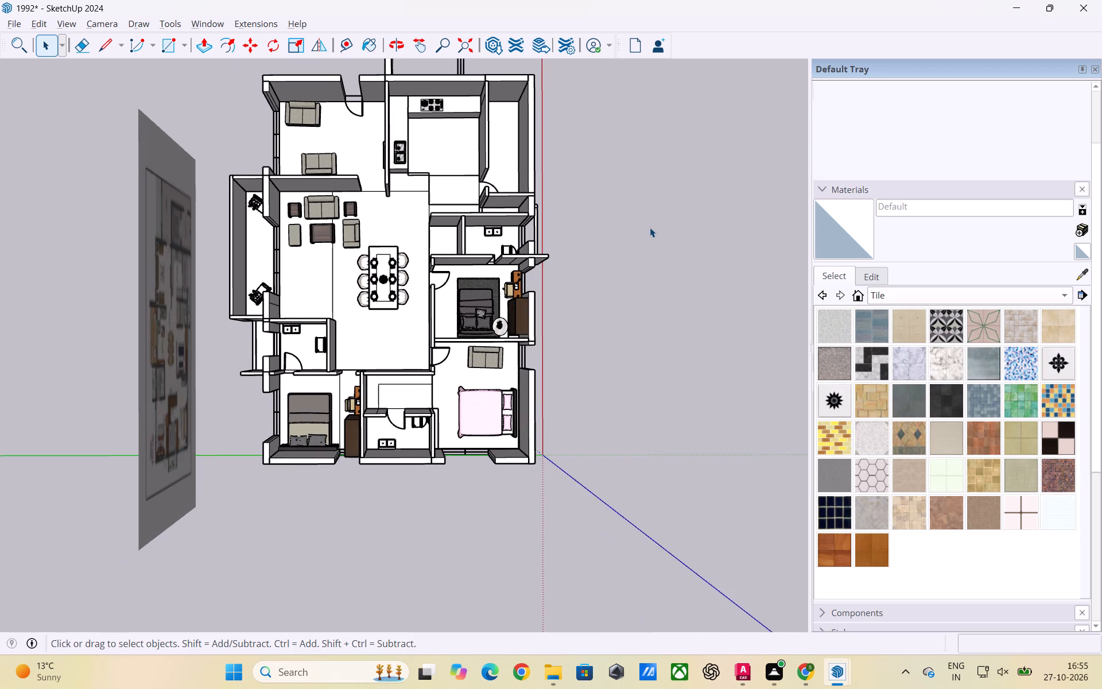
scroll(650, 227, down, 2)
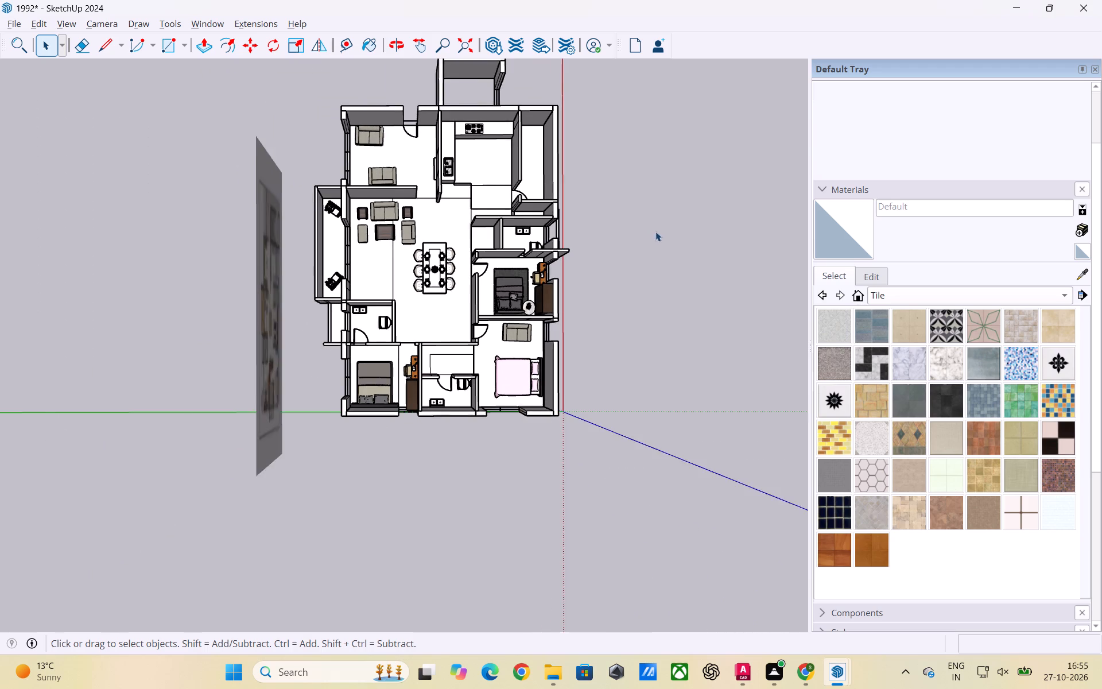
scroll(655, 231, down, 1)
scroll(579, 286, up, 11)
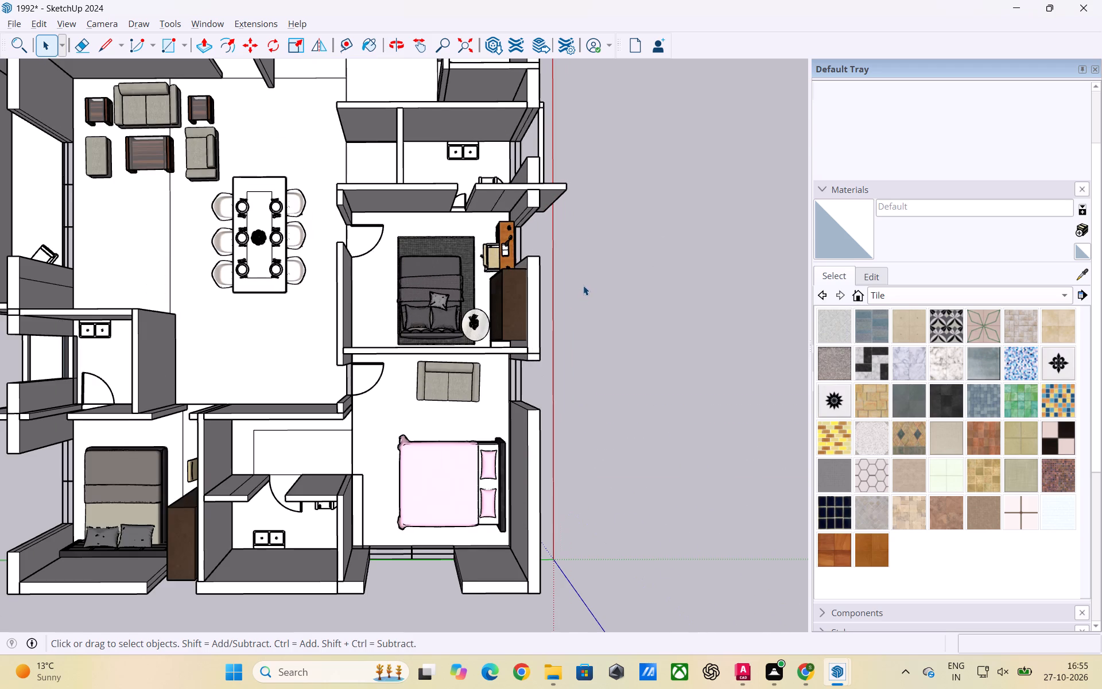
scroll(583, 282, down, 1)
scroll(583, 282, up, 1)
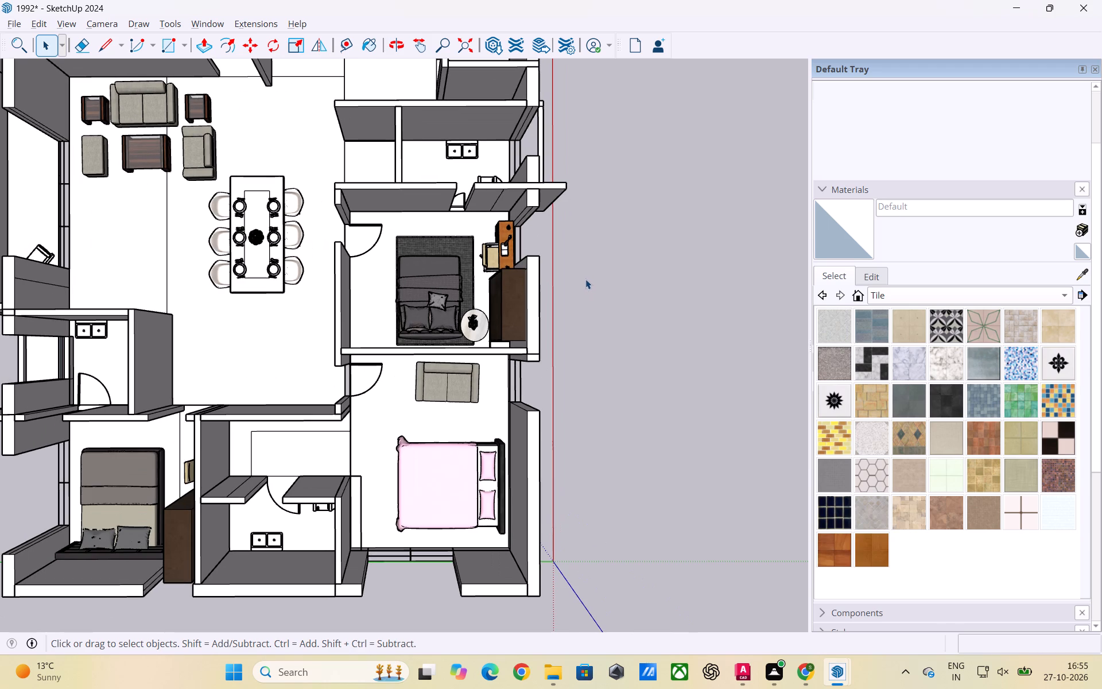
scroll(587, 278, down, 1)
scroll(640, 273, down, 4)
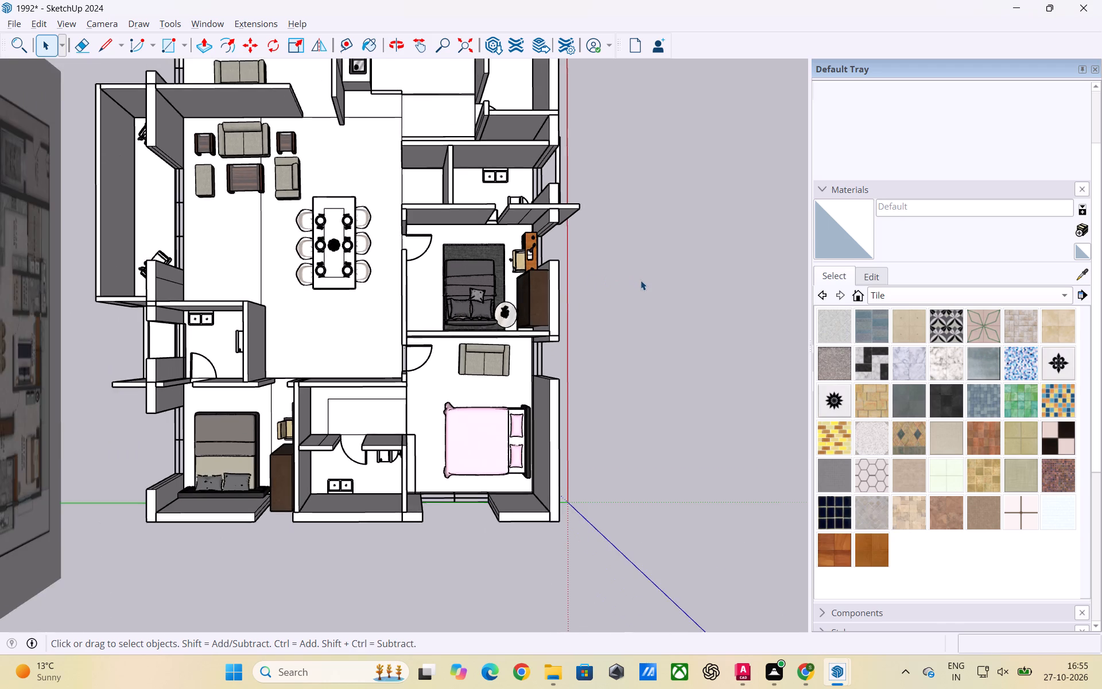
scroll(648, 282, down, 3)
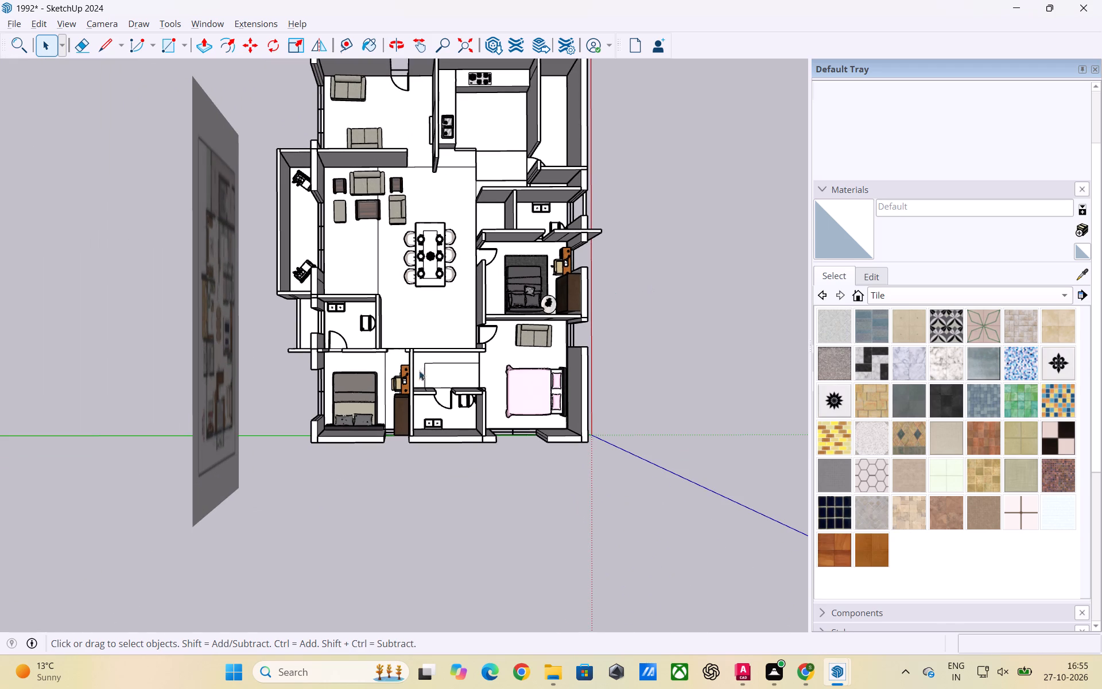
Delete the stray line inside the floor group that runs between the grey-and-beige bed and the wardrobe with the desk.
middle_drag(405, 399, 414, 285)
scroll(377, 384, up, 5)
scroll(401, 346, down, 3)
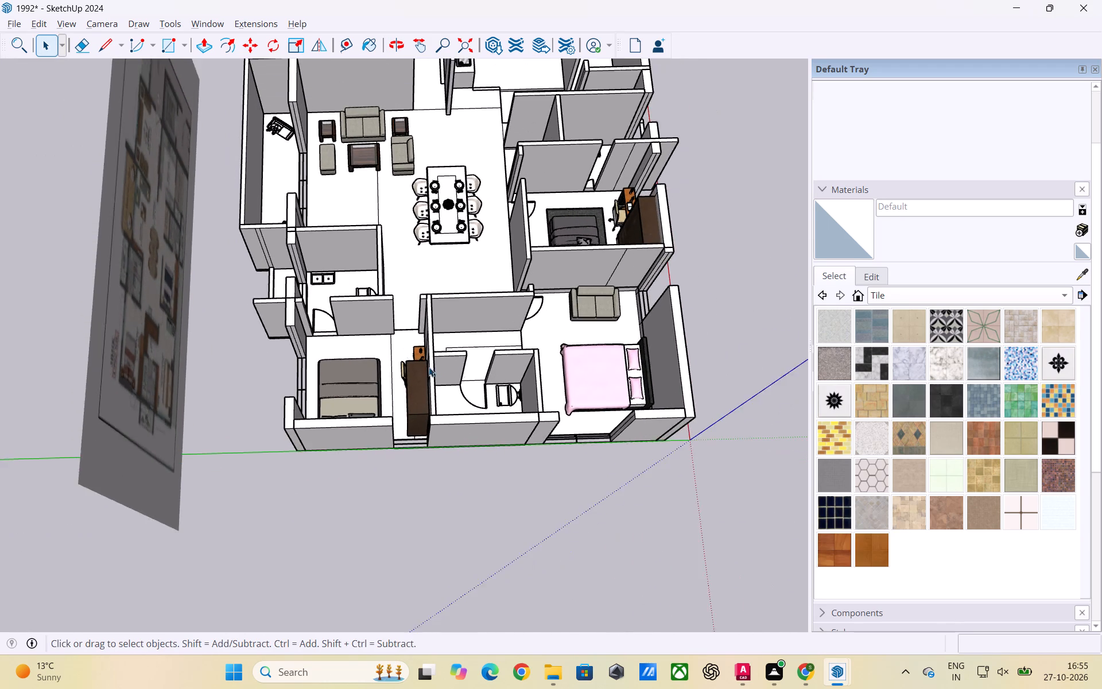
middle_drag(499, 382, 459, 420)
scroll(375, 367, up, 3)
middle_drag(398, 379, 686, 378)
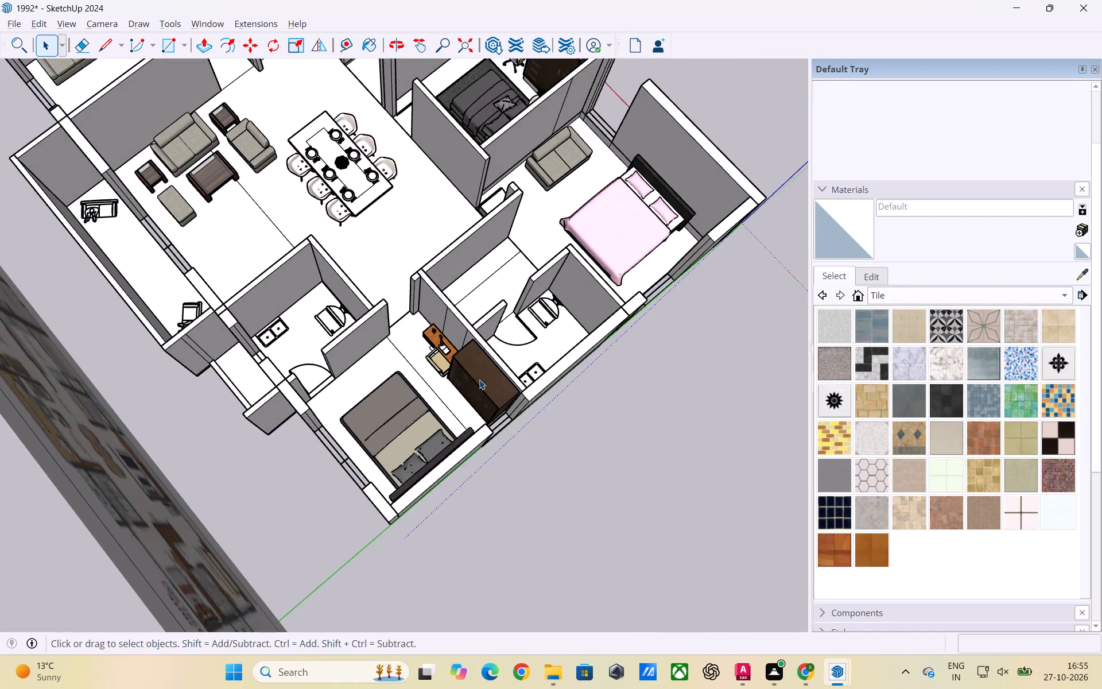
scroll(479, 380, up, 3)
click(440, 418)
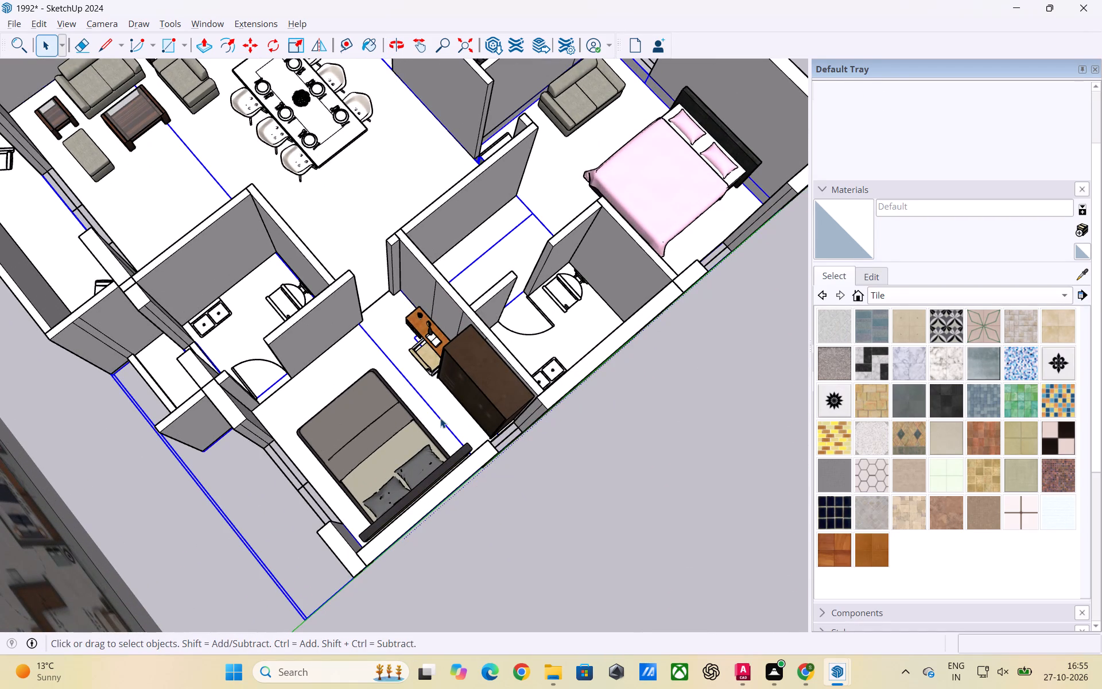
click(440, 418)
click(444, 423)
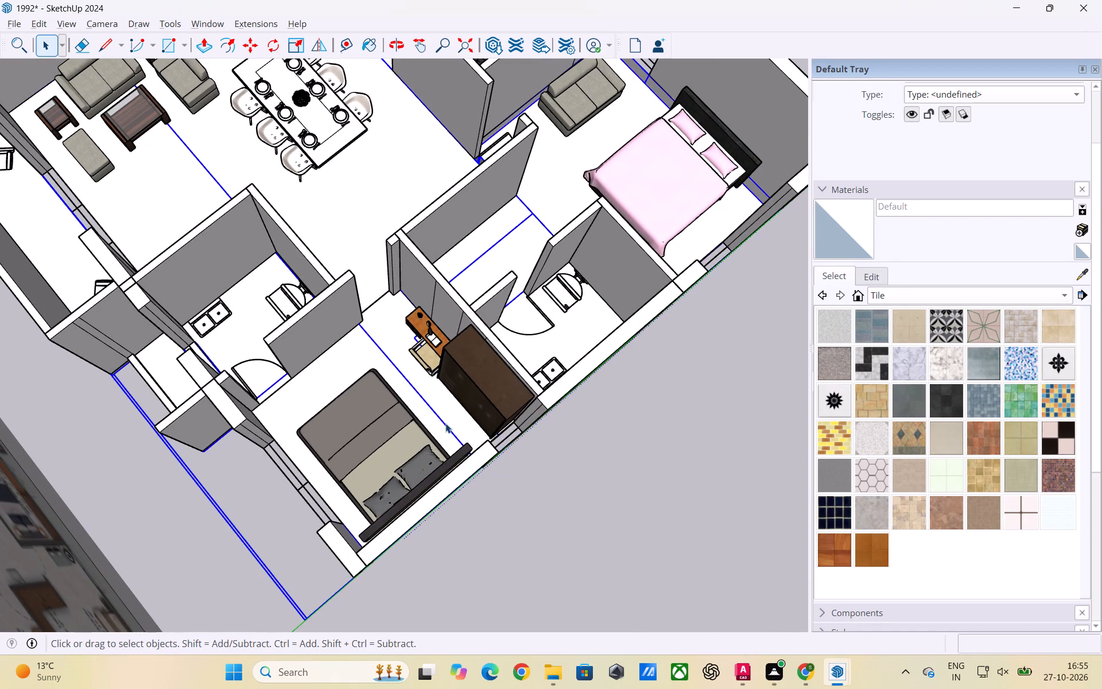
click(445, 427)
click(447, 426)
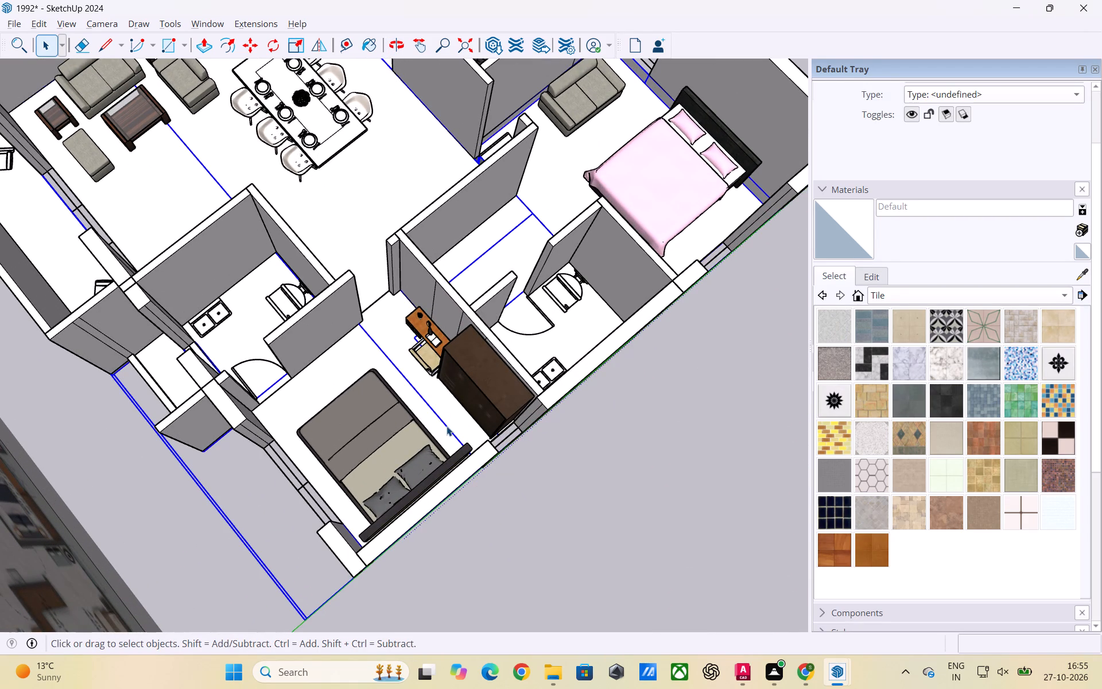
double_click(447, 426)
click(447, 426)
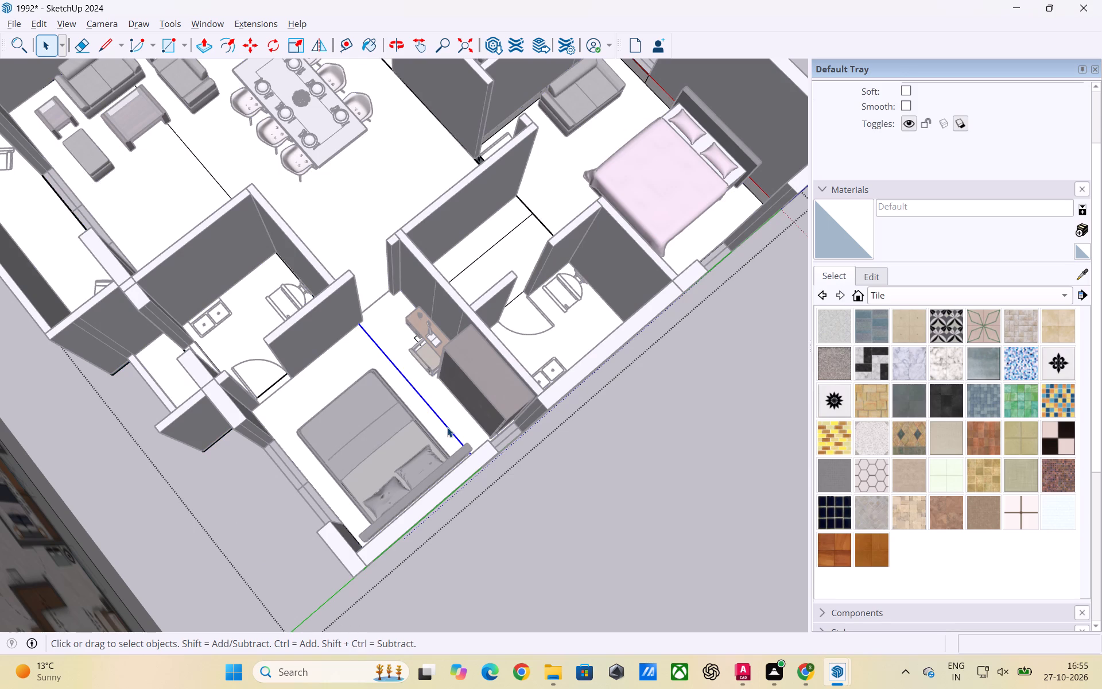
scroll(429, 461, down, 11)
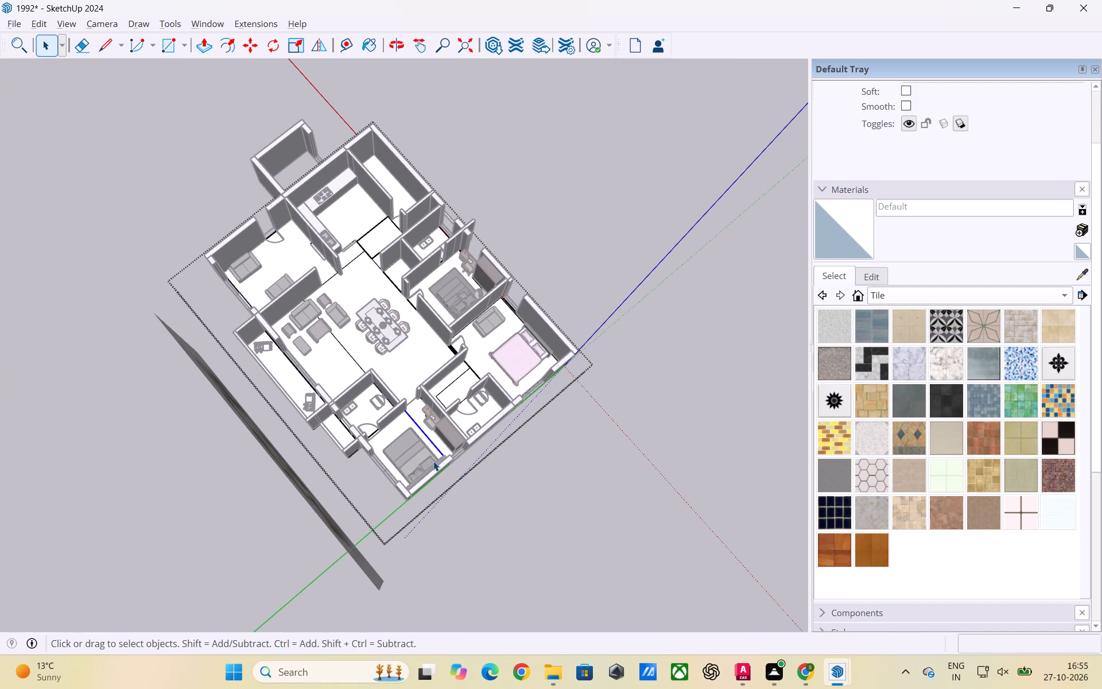
key(Delete)
drag(612, 491, 615, 498)
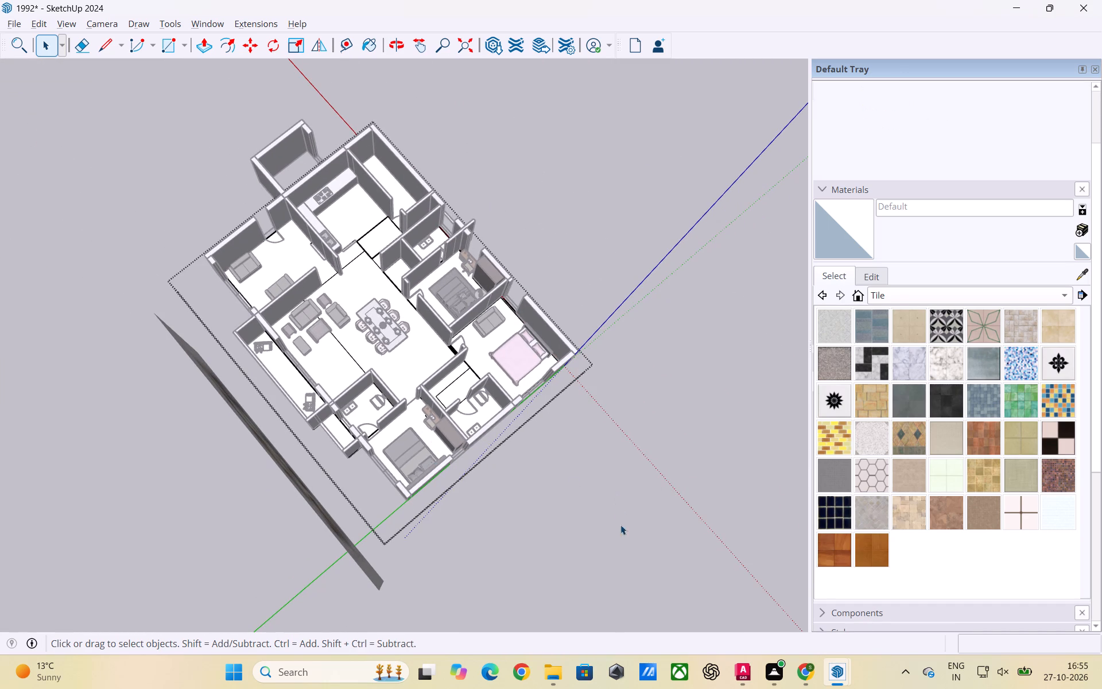
click(540, 491)
Examine the house floor from several sides for remaining stray lines in the bedrooms and living area.
scroll(449, 496, up, 2)
scroll(497, 477, down, 4)
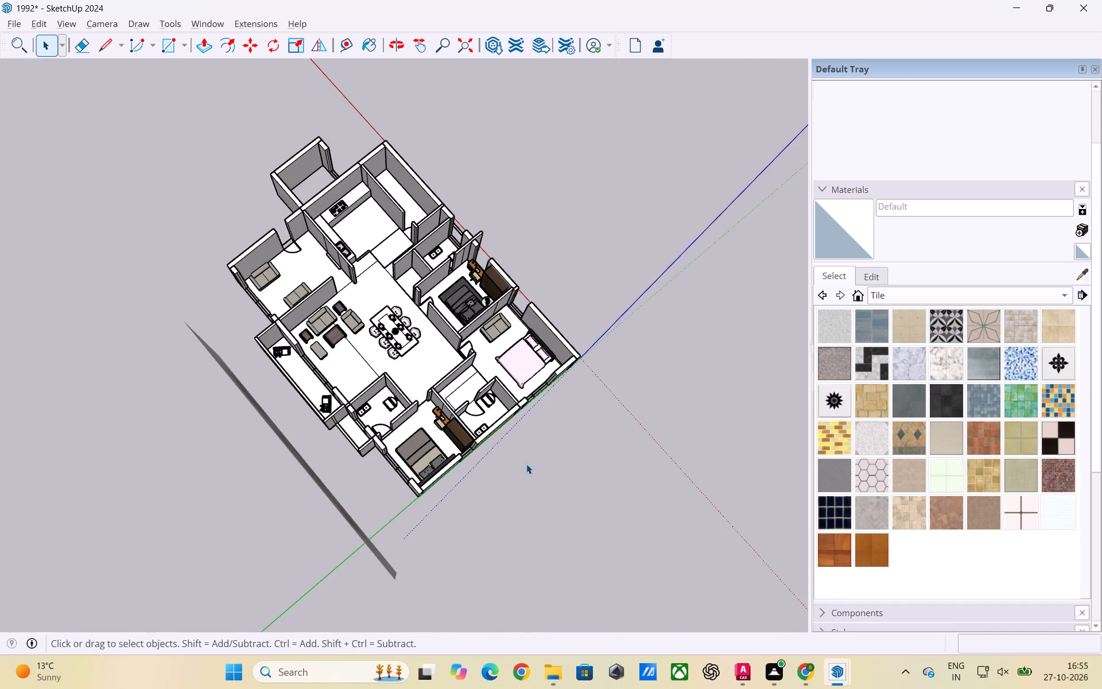
scroll(526, 464, down, 4)
scroll(522, 316, up, 3)
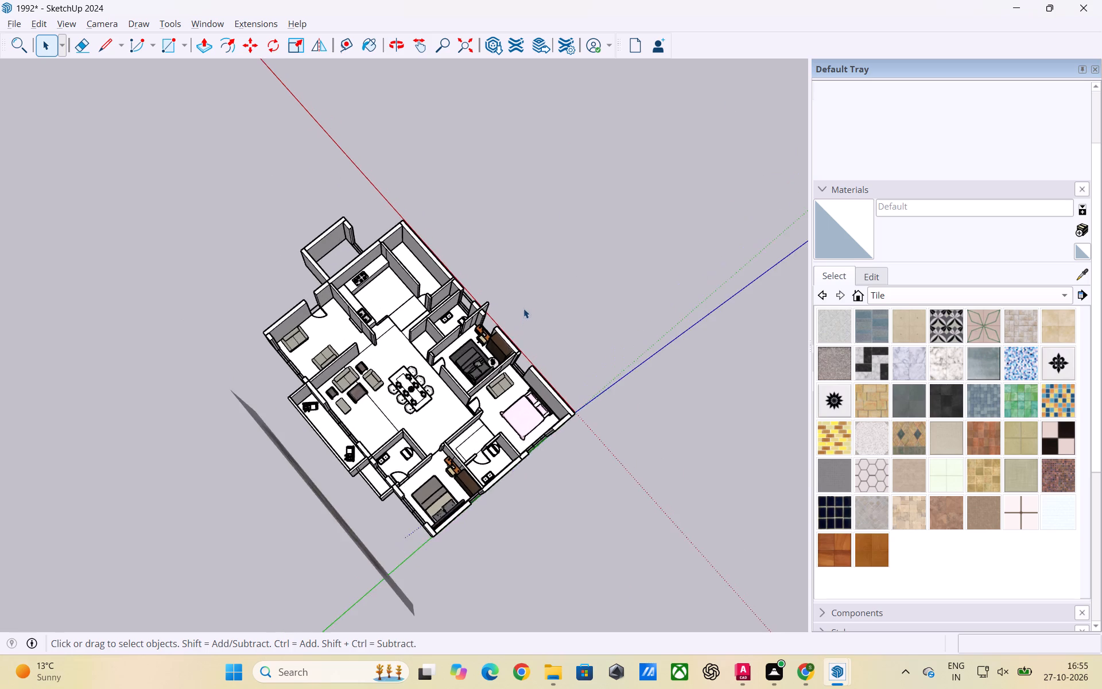
scroll(523, 309, up, 3)
scroll(504, 353, up, 3)
scroll(418, 353, up, 2)
scroll(460, 328, up, 2)
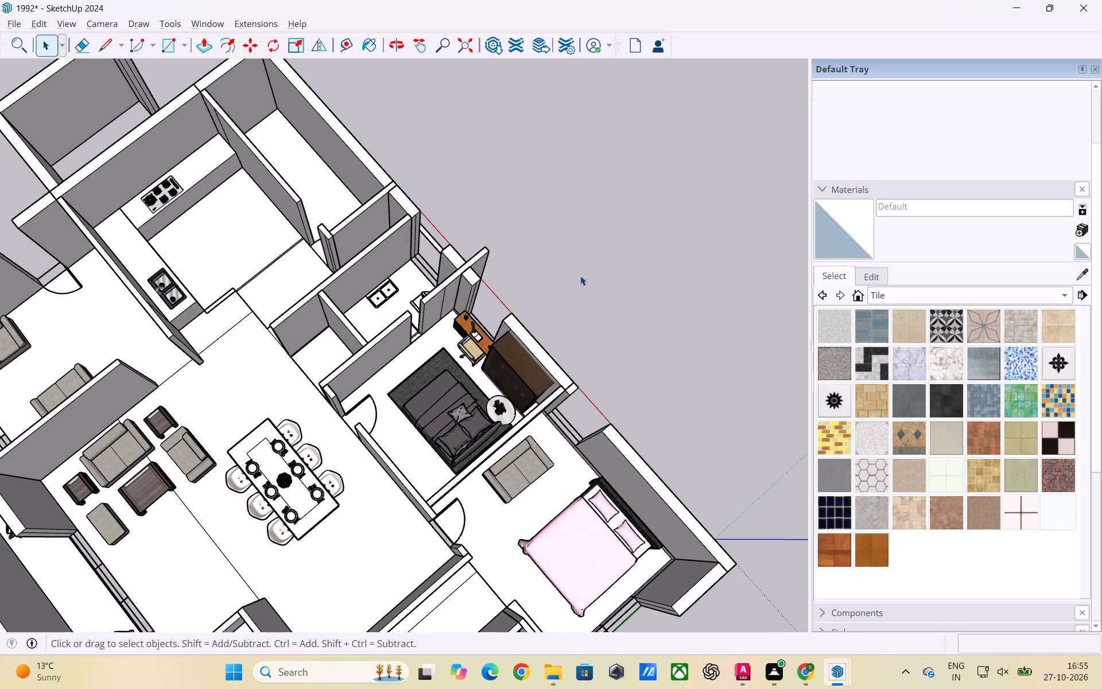
scroll(499, 196, down, 8)
middle_drag(464, 401, 548, 424)
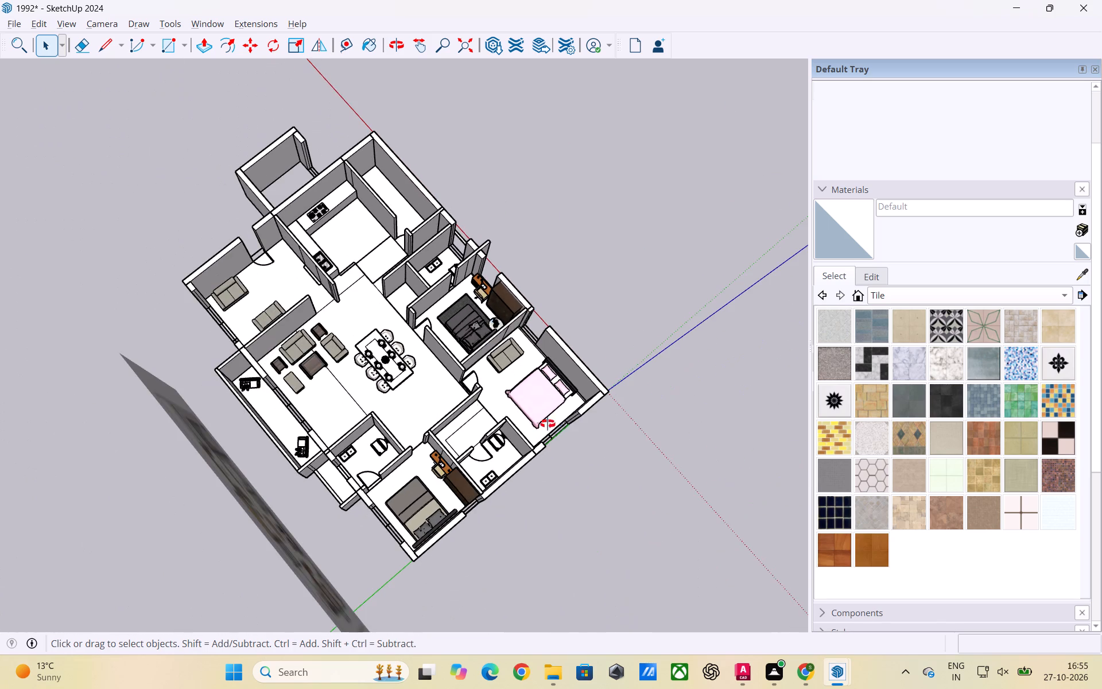
middle_drag(548, 424, 686, 405)
scroll(518, 315, up, 9)
scroll(740, 204, down, 3)
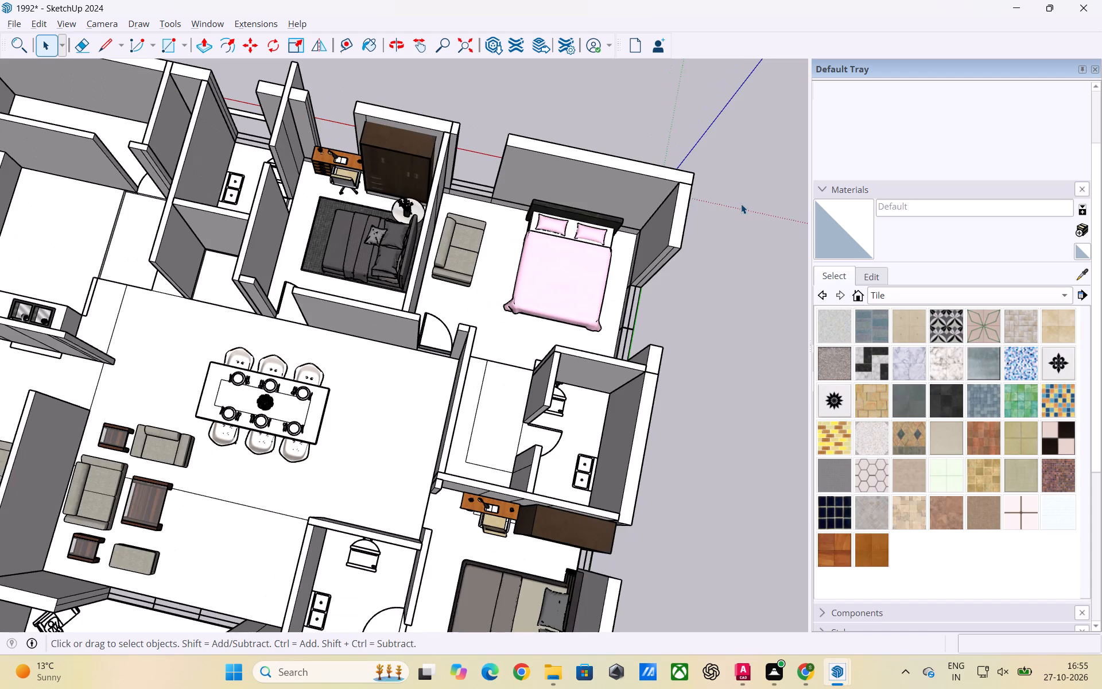
scroll(741, 204, down, 3)
scroll(684, 284, down, 2)
scroll(719, 245, down, 3)
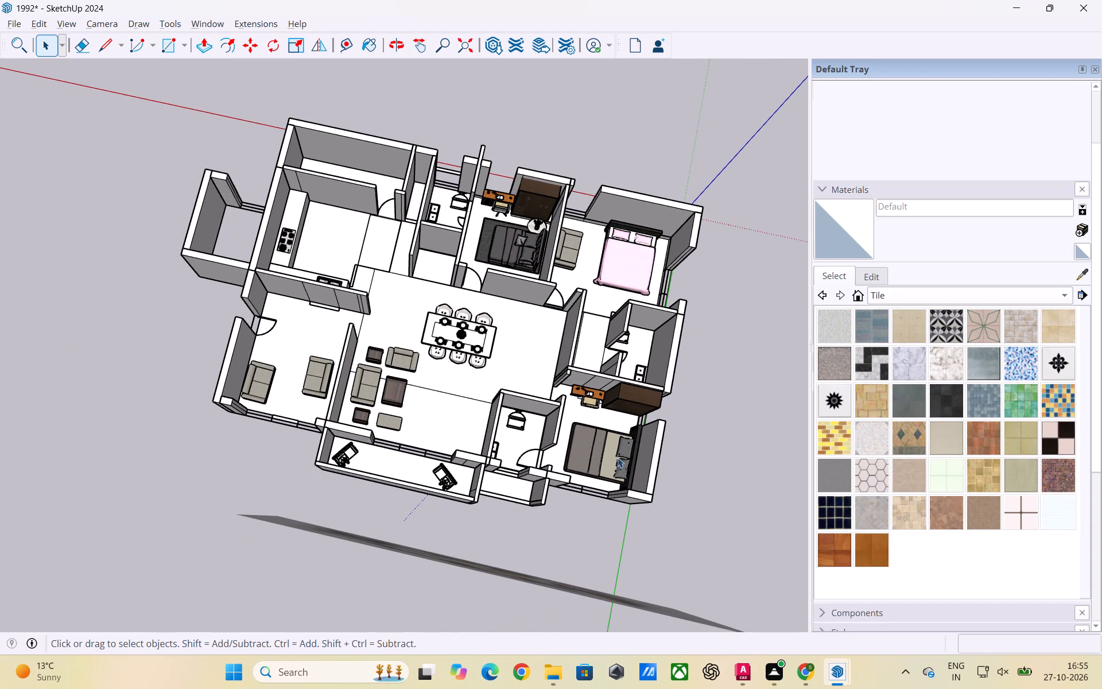
Delete the stray line inside the floor group that crosses the living area from the sofas to the small bathroom wall.
scroll(557, 470, up, 3)
scroll(763, 478, down, 2)
scroll(496, 429, up, 4)
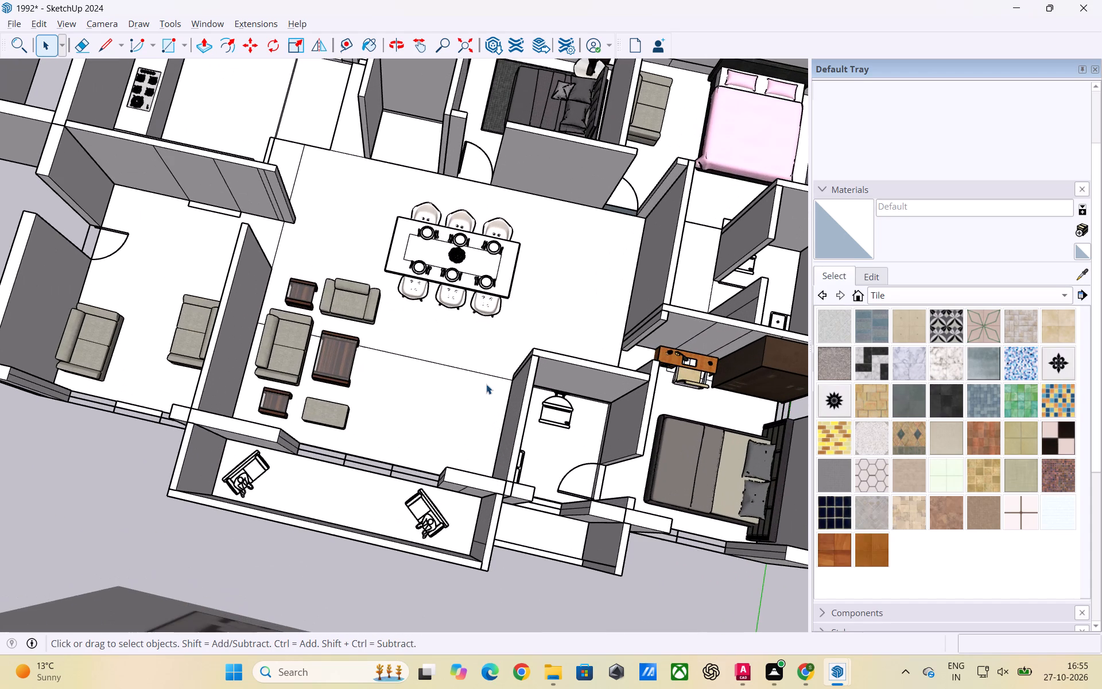
click(495, 376)
double_click(495, 376)
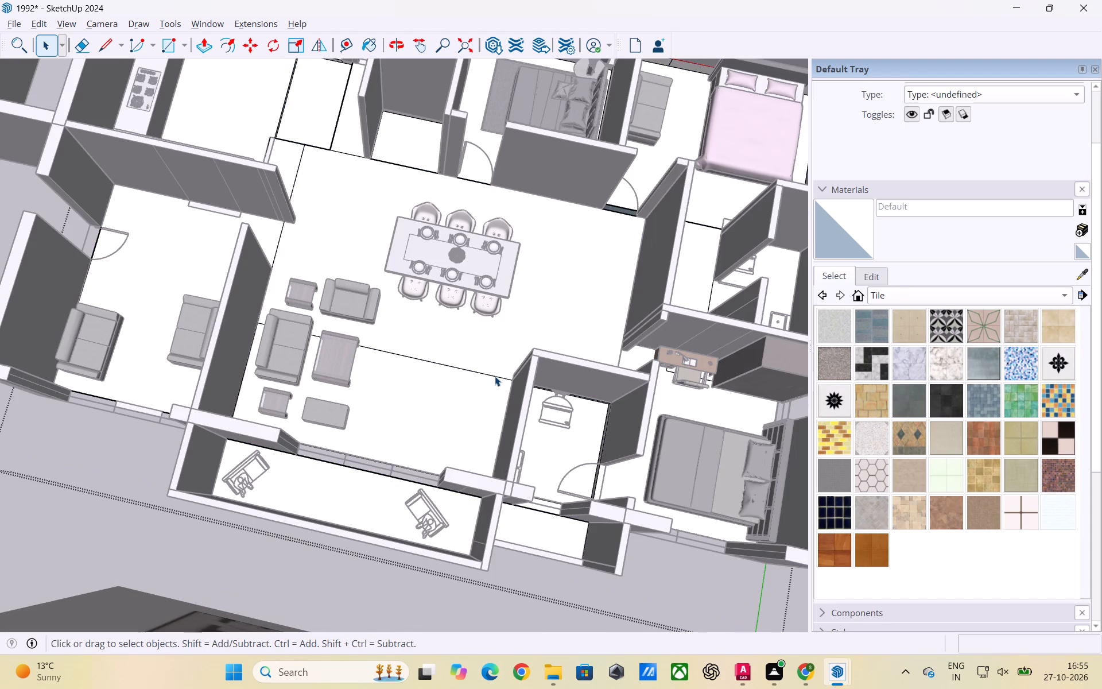
click(495, 376)
key(Delete)
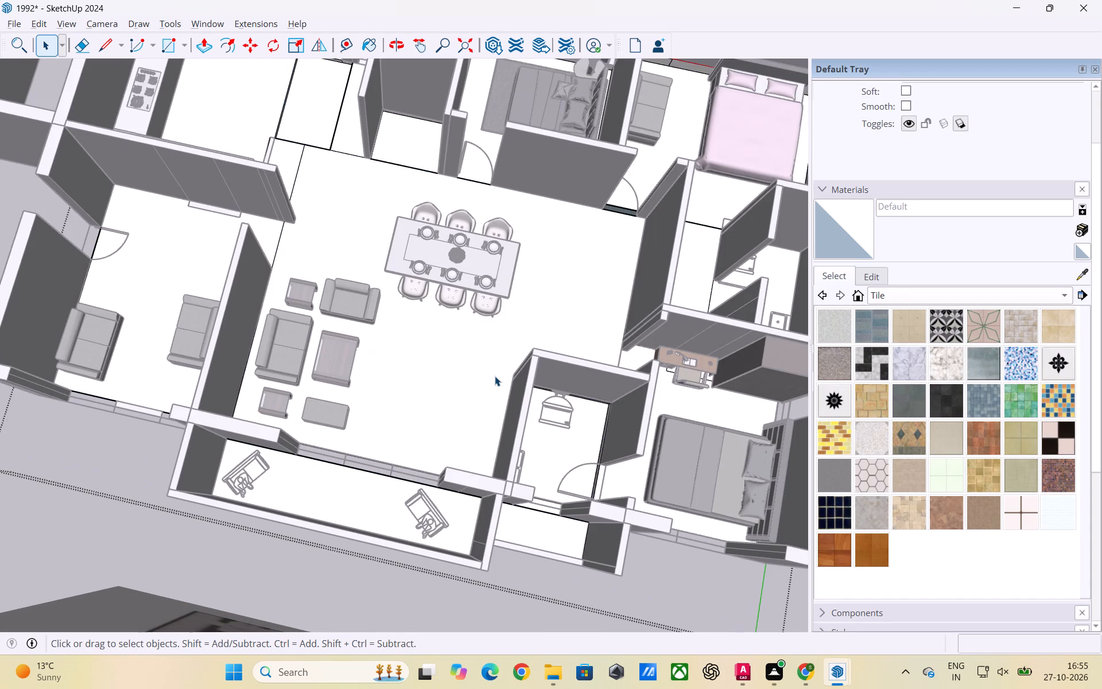
scroll(469, 383, down, 8)
click(699, 408)
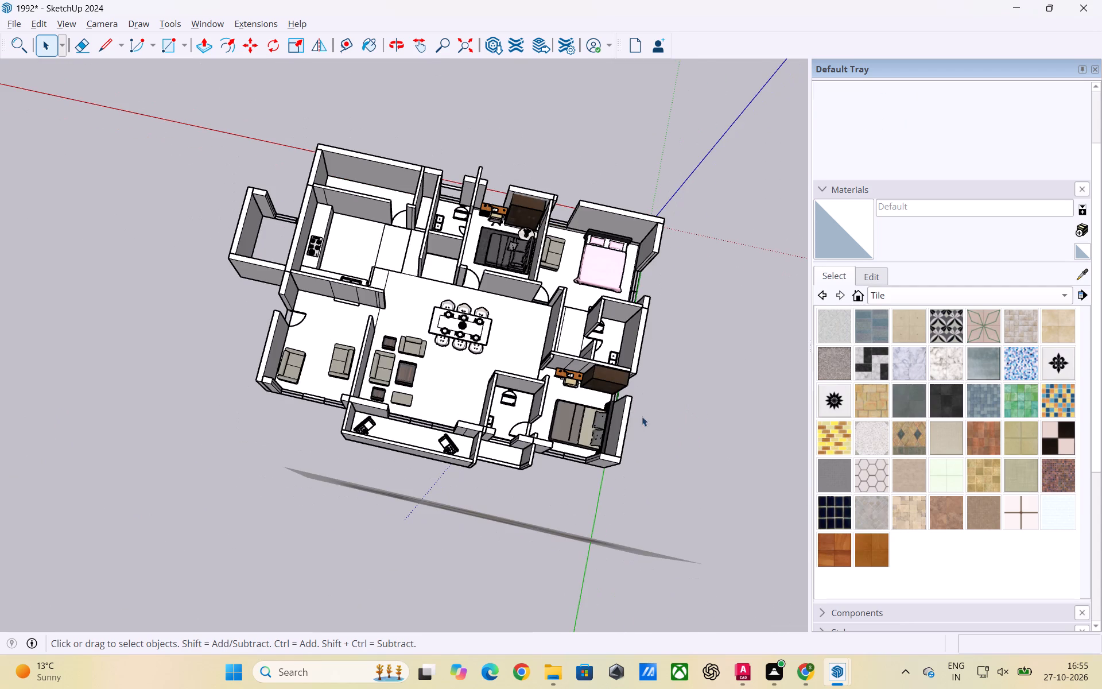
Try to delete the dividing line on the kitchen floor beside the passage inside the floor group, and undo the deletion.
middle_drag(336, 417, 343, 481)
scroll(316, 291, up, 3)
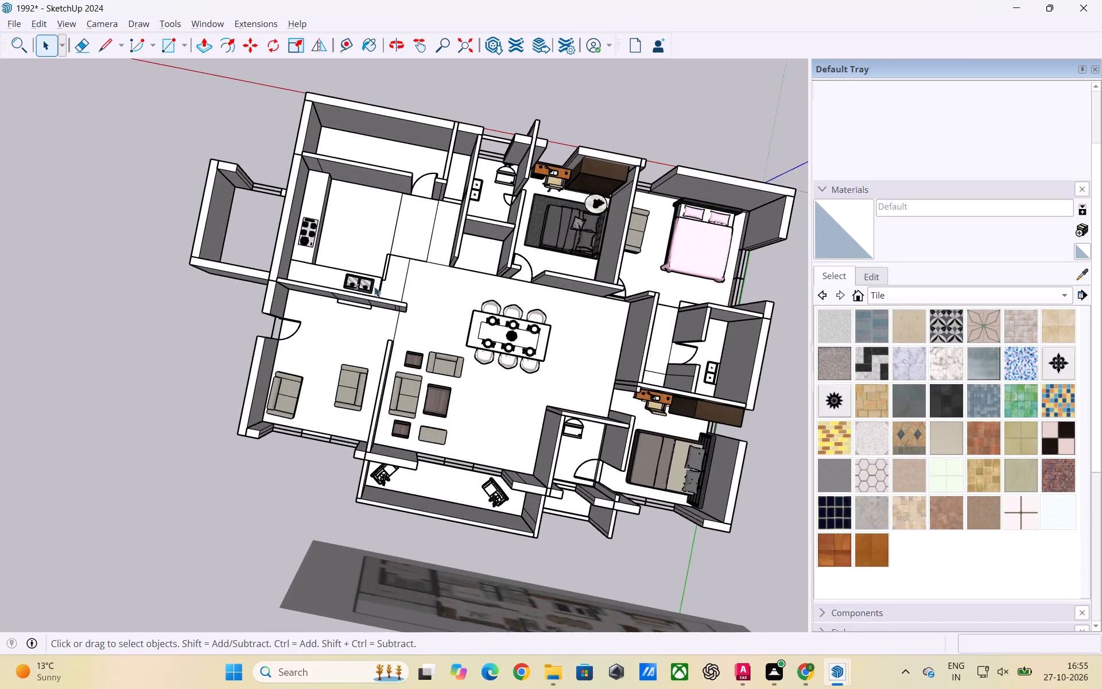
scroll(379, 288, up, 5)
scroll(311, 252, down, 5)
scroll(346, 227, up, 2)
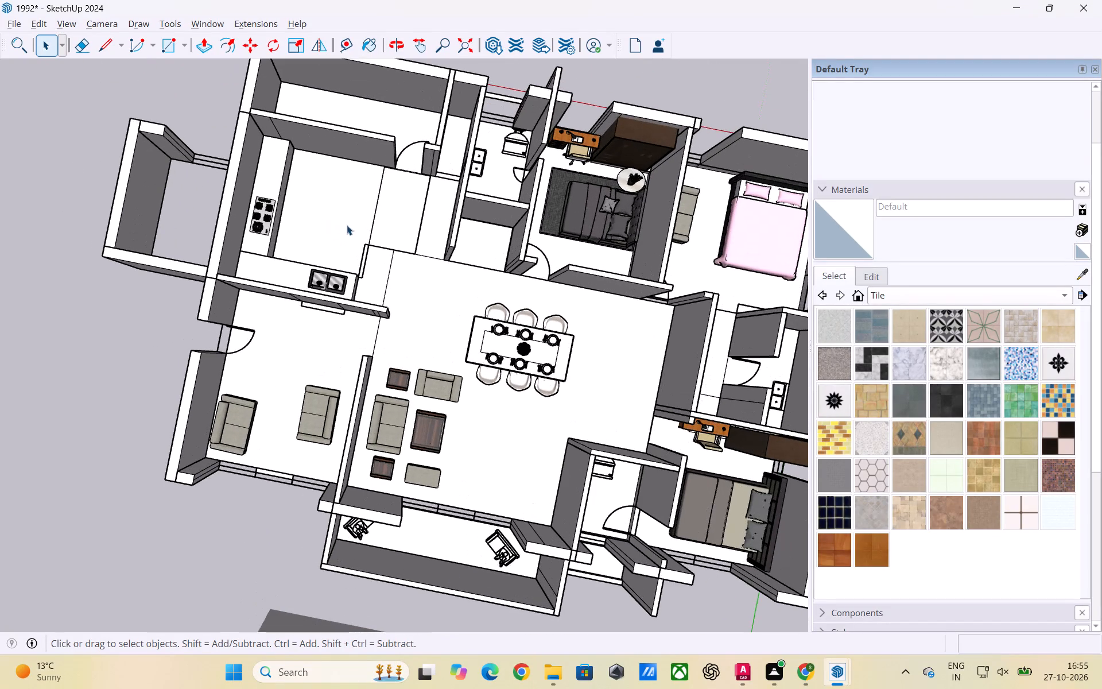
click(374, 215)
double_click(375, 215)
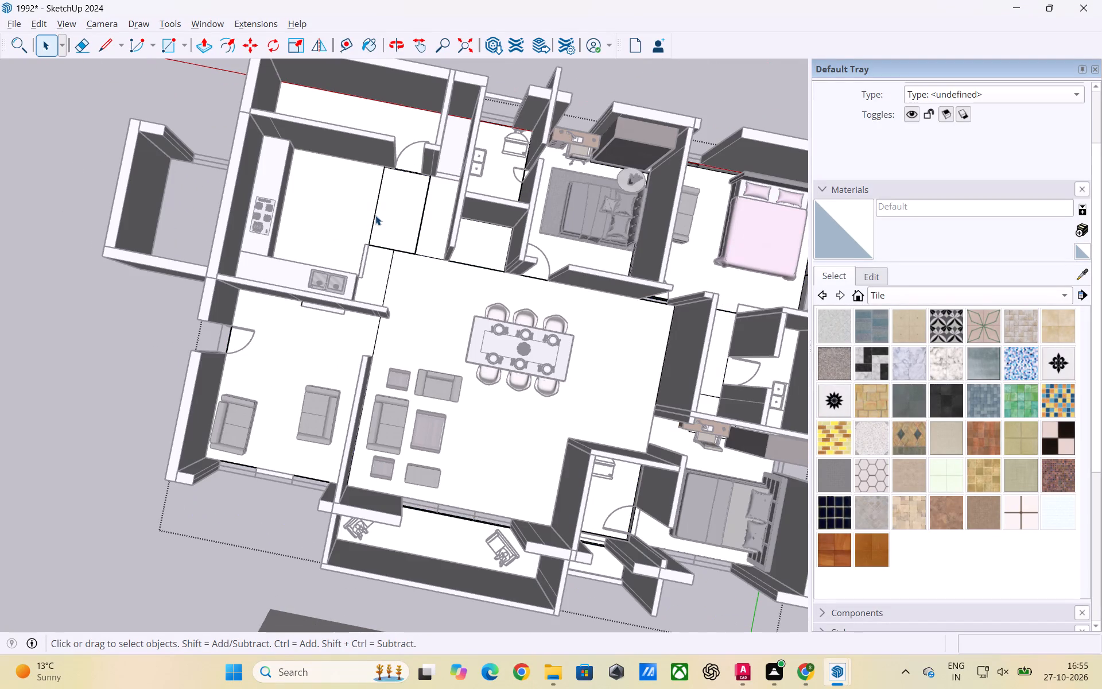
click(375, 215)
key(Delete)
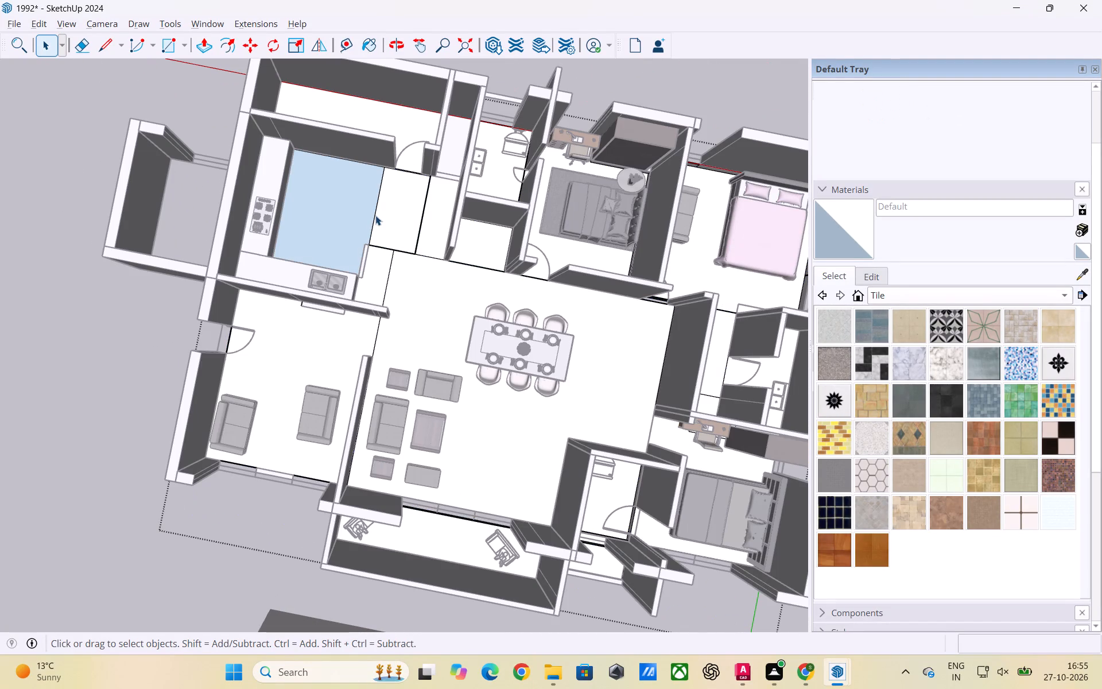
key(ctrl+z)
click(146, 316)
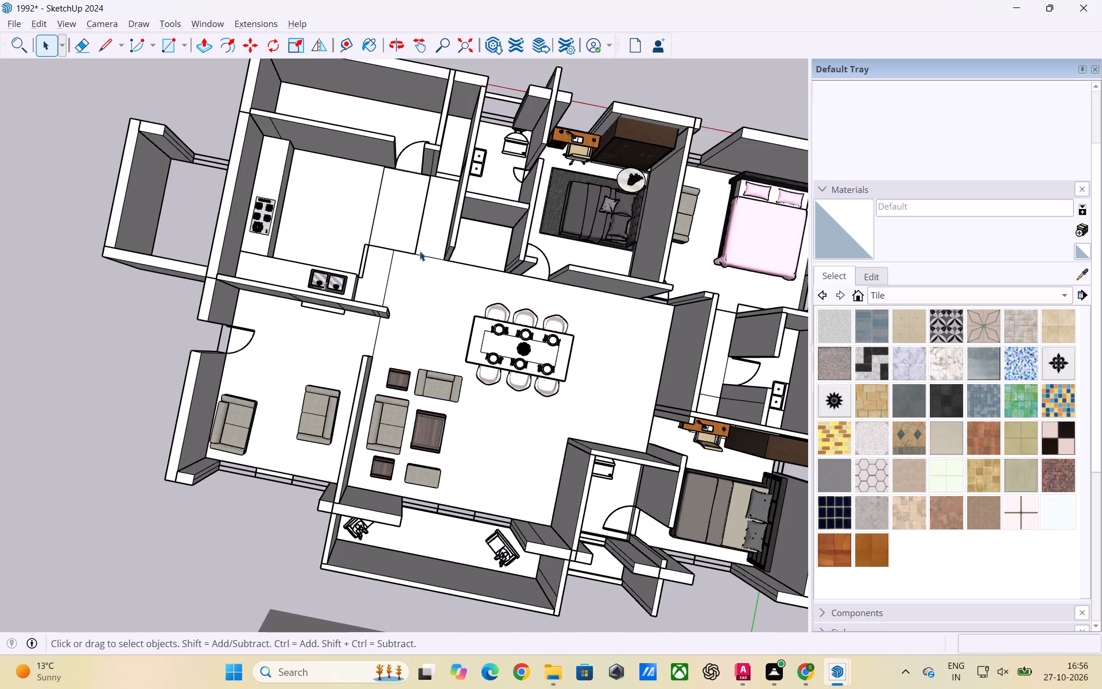
Examine the floor lines and levels between the kitchen, the passage and the living area from several sides.
scroll(420, 251, up, 5)
middle_drag(348, 299, 428, 279)
scroll(420, 286, down, 5)
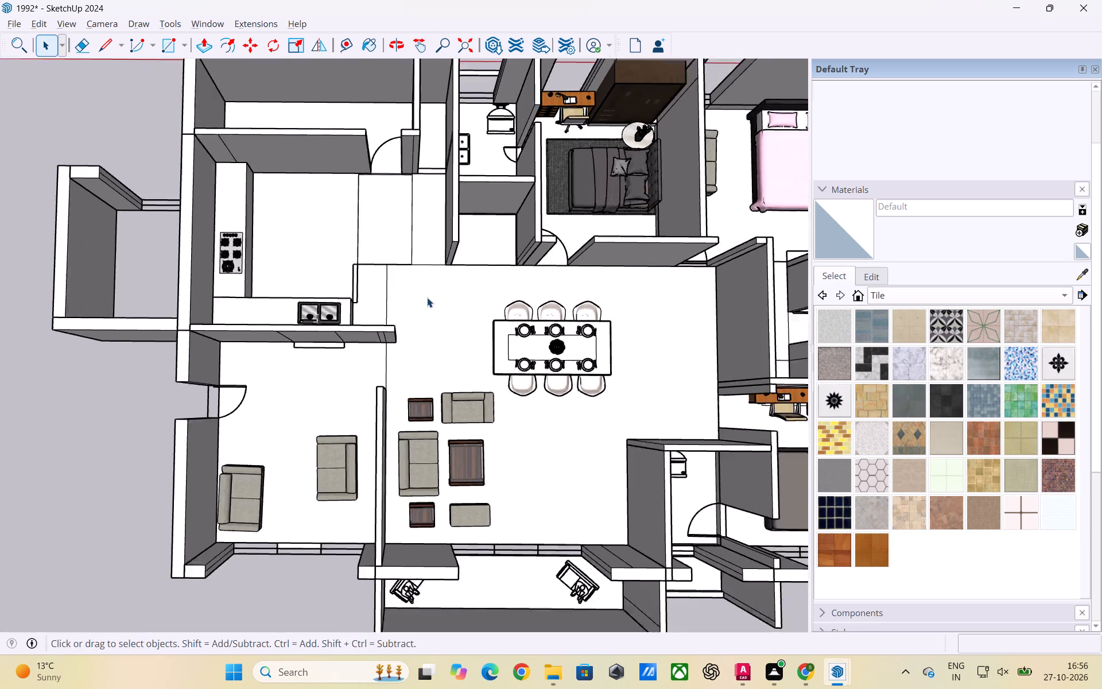
scroll(427, 297, down, 1)
middle_drag(581, 309, 349, 331)
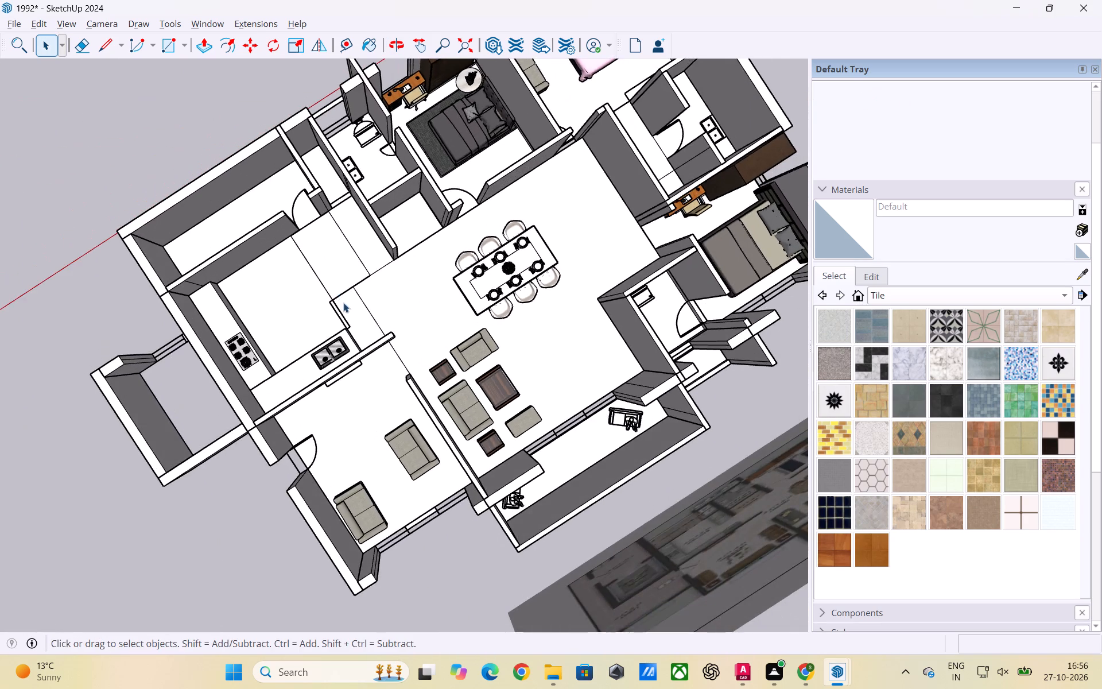
scroll(344, 305, up, 3)
middle_drag(168, 365, 700, 339)
scroll(494, 320, up, 6)
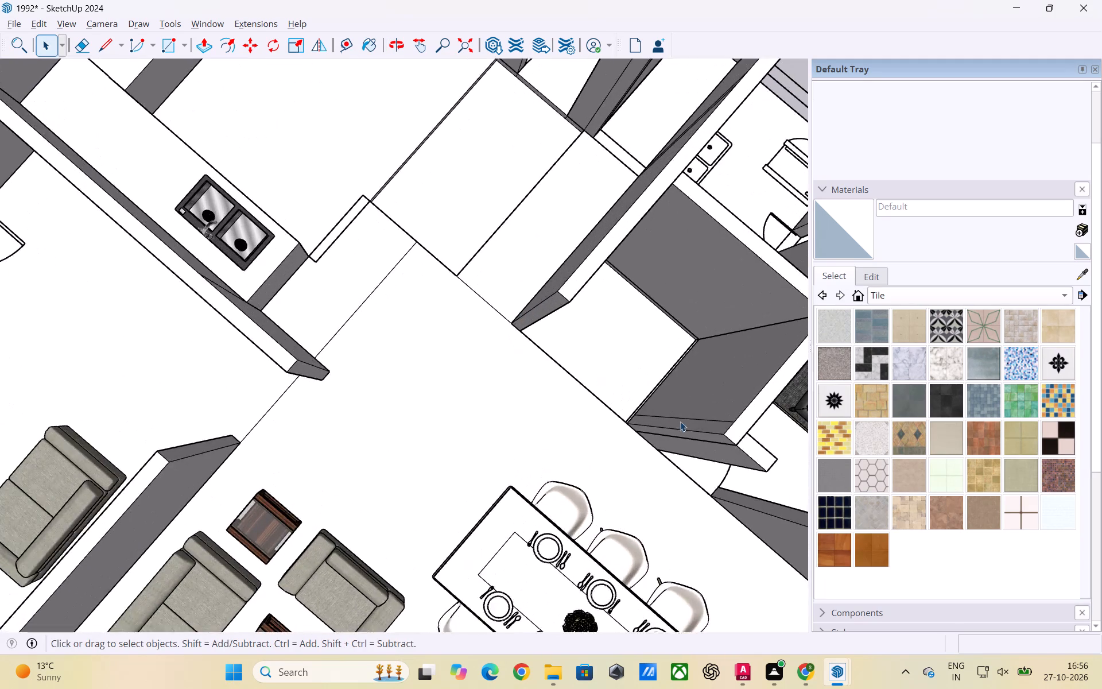
middle_drag(672, 424, 433, 314)
scroll(447, 258, up, 3)
scroll(474, 249, down, 6)
middle_drag(491, 311, 327, 300)
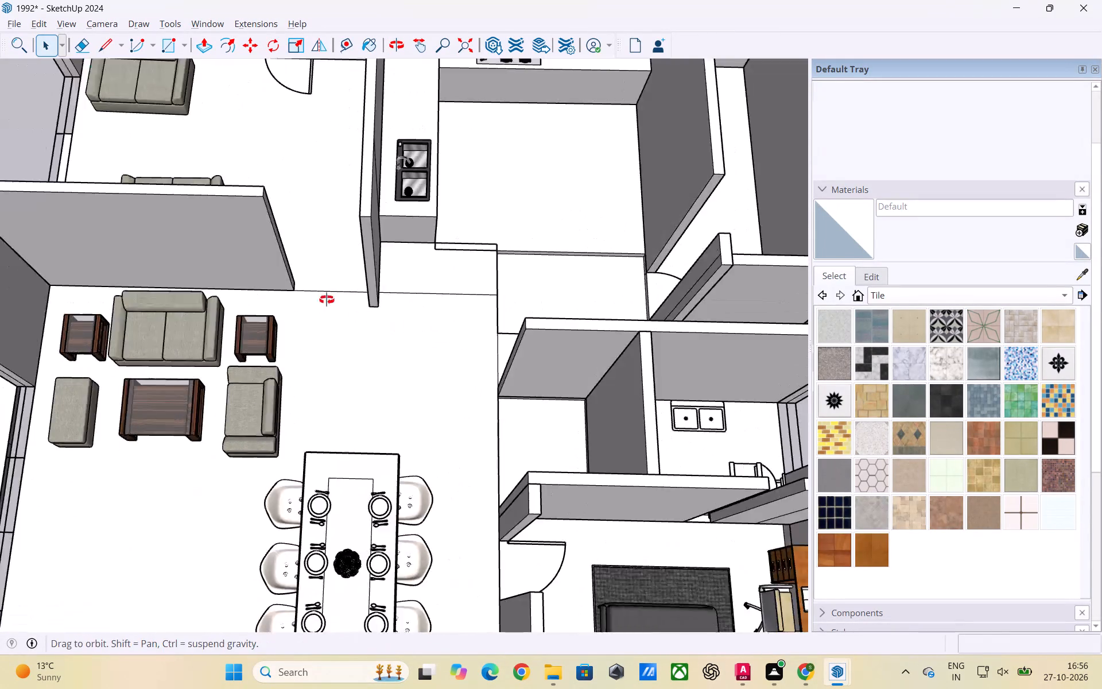
middle_drag(327, 300, 289, 264)
scroll(460, 256, up, 3)
middle_drag(460, 236, 484, 385)
scroll(628, 378, up, 3)
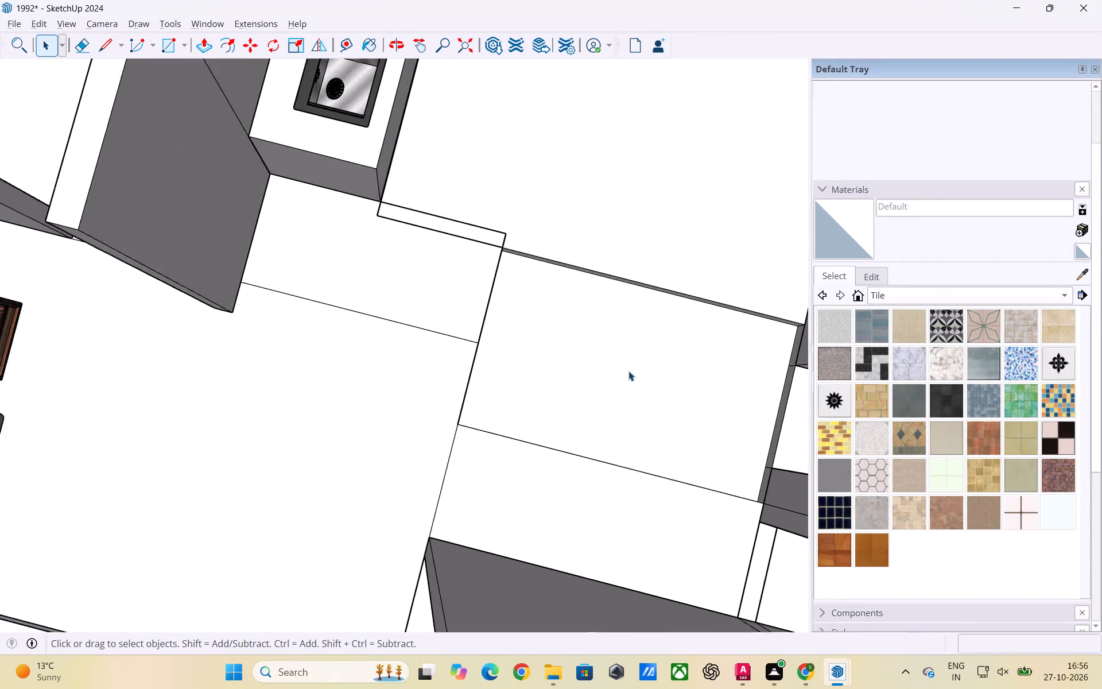
scroll(628, 371, up, 2)
middle_drag(643, 367, 654, 272)
scroll(631, 313, down, 8)
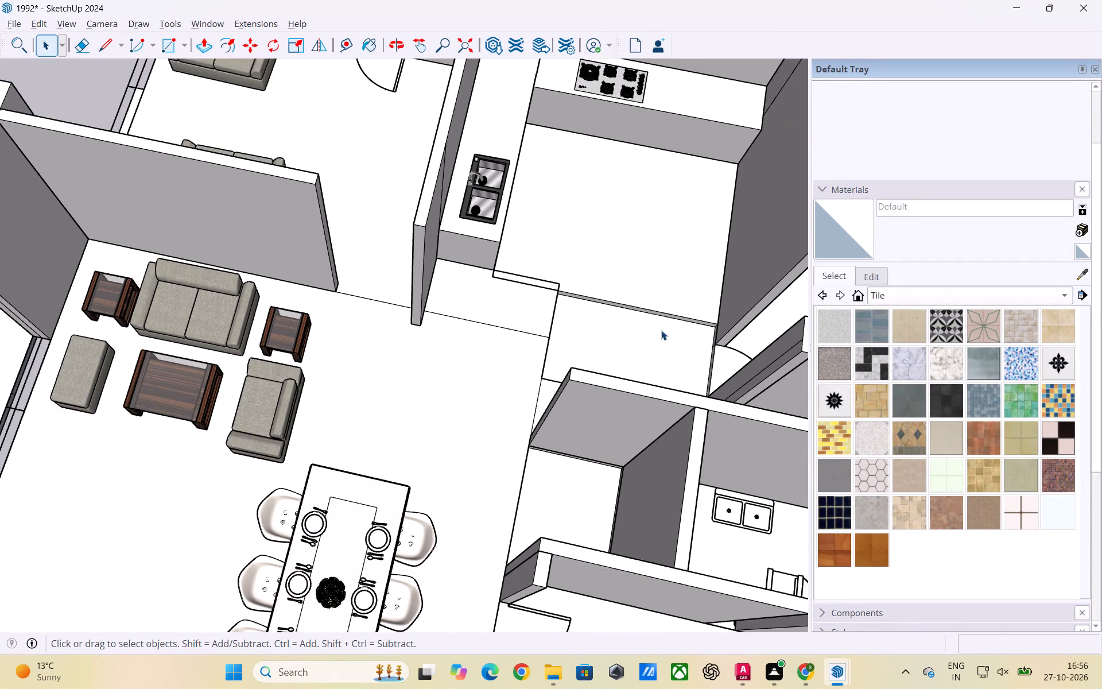
Push/Pull the sunken passage floor face beside the kitchen inside the floor group, bringing it level with the kitchen floor.
middle_drag(661, 330, 659, 375)
click(666, 353)
triple_click(668, 353)
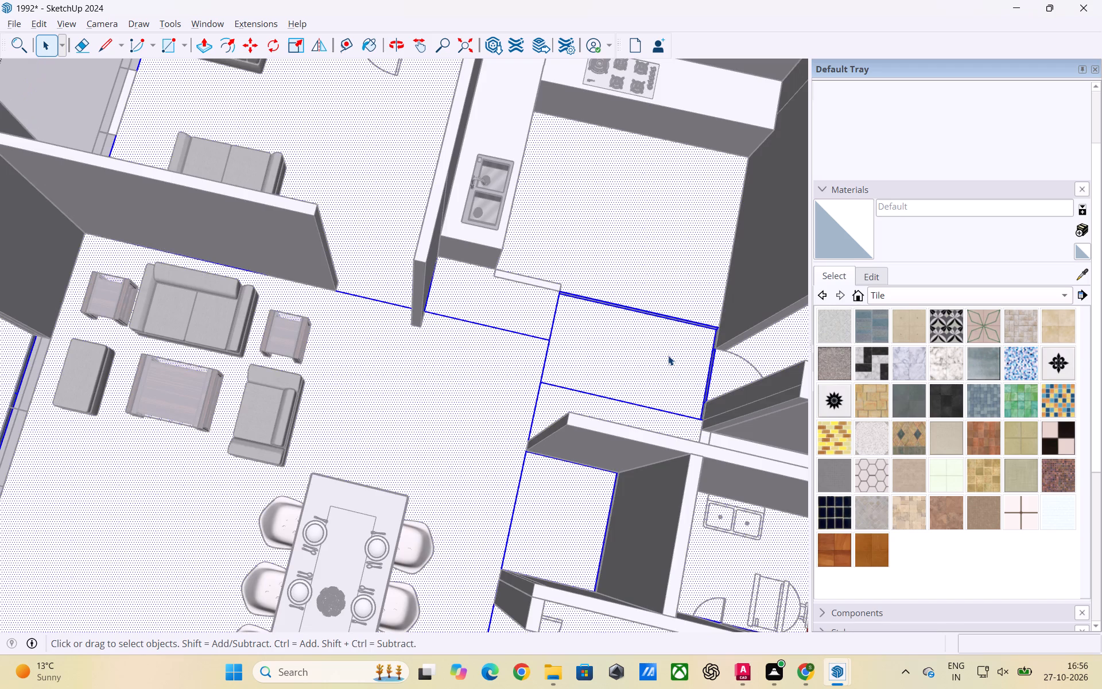
click(663, 361)
key(p)
click(658, 369)
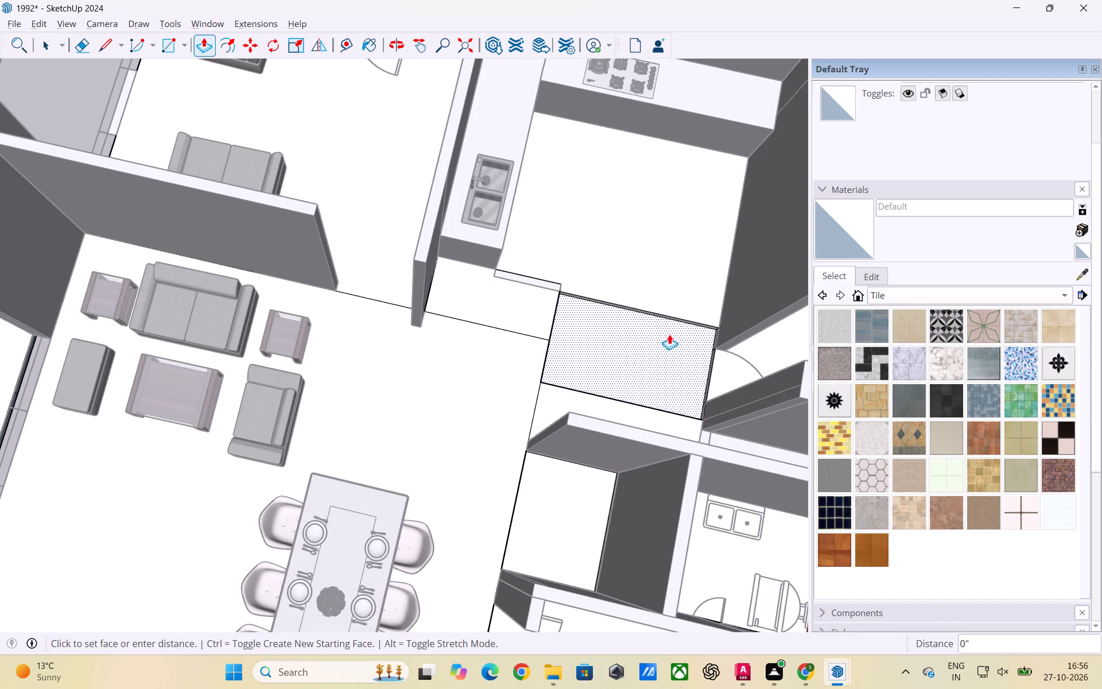
click(662, 237)
key(space)
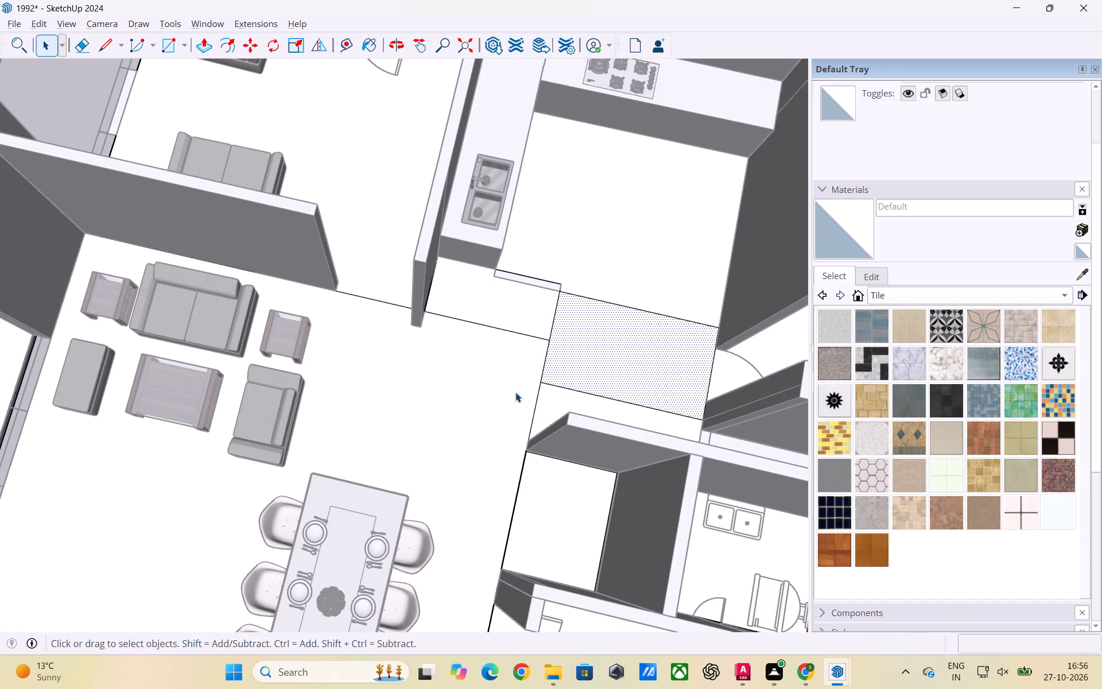
click(471, 407)
scroll(428, 373, down, 3)
scroll(354, 373, down, 5)
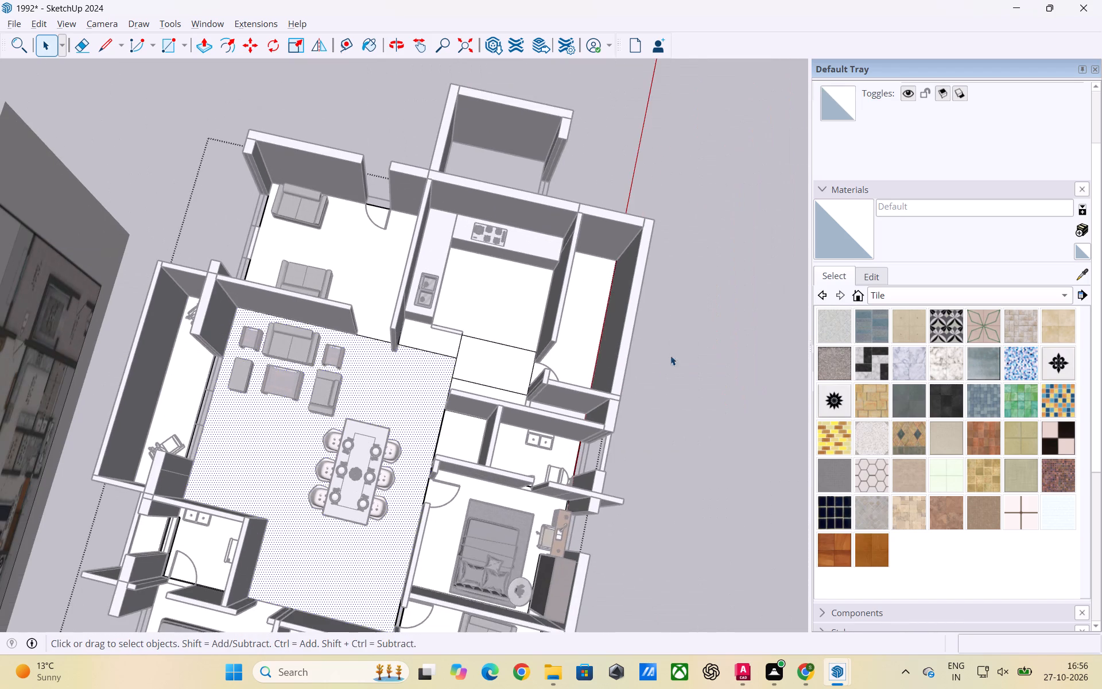
click(737, 379)
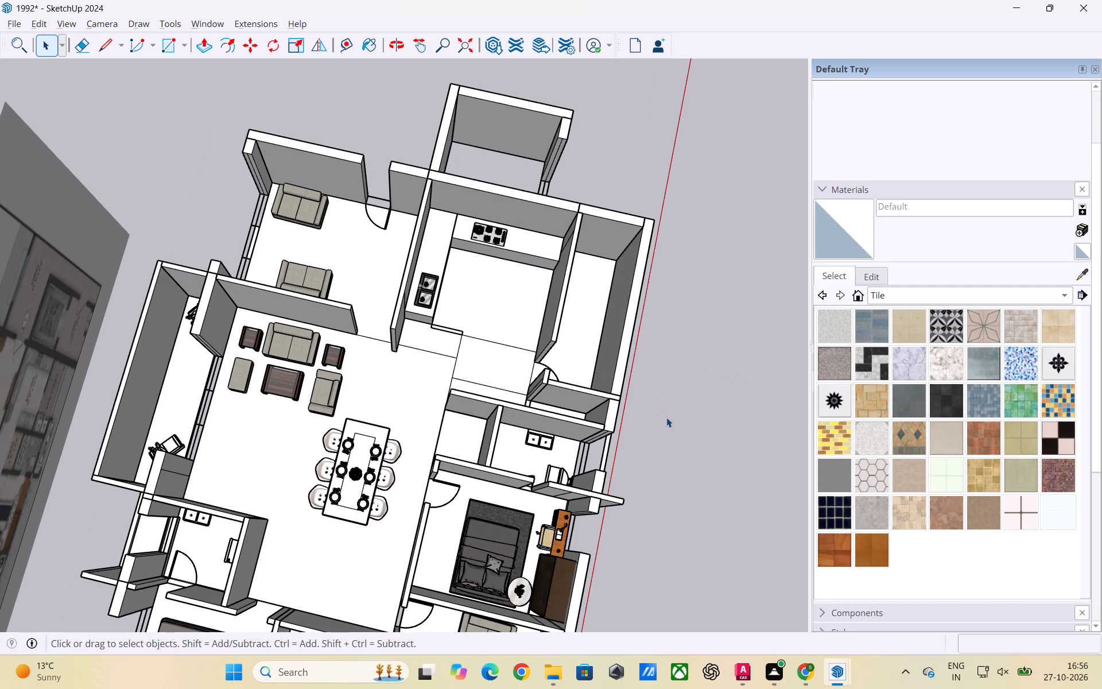
Delete the extra strip along the window of the room with the two facing sofas.
scroll(226, 257, up, 6)
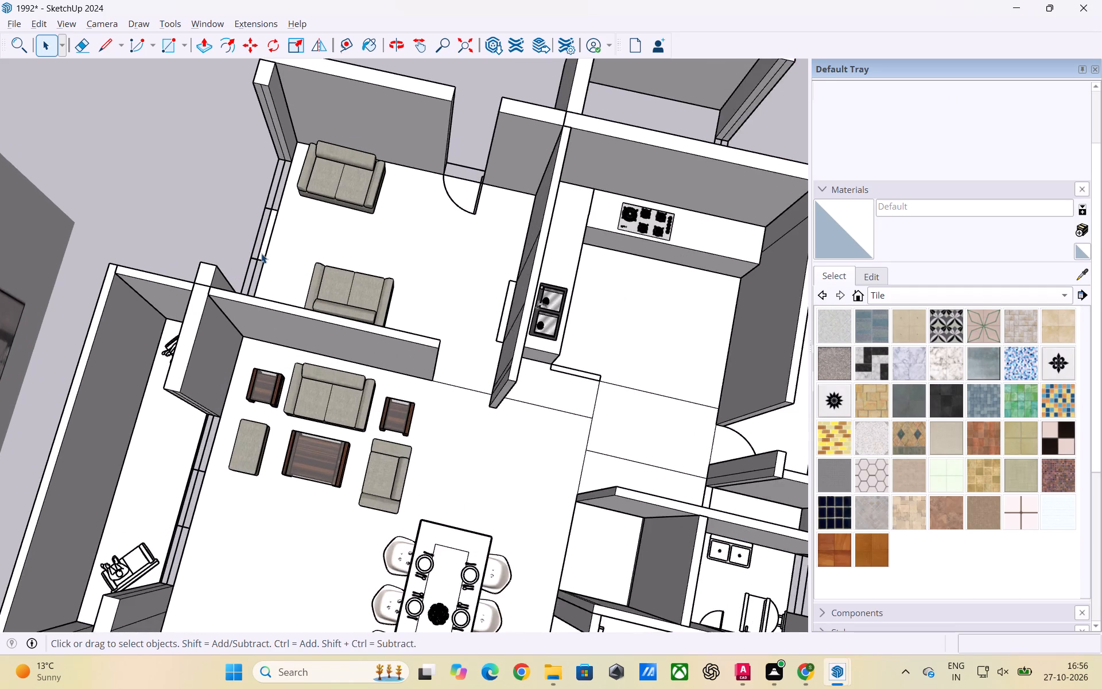
scroll(261, 253, up, 2)
middle_drag(269, 247, 282, 252)
scroll(251, 239, up, 2)
click(263, 246)
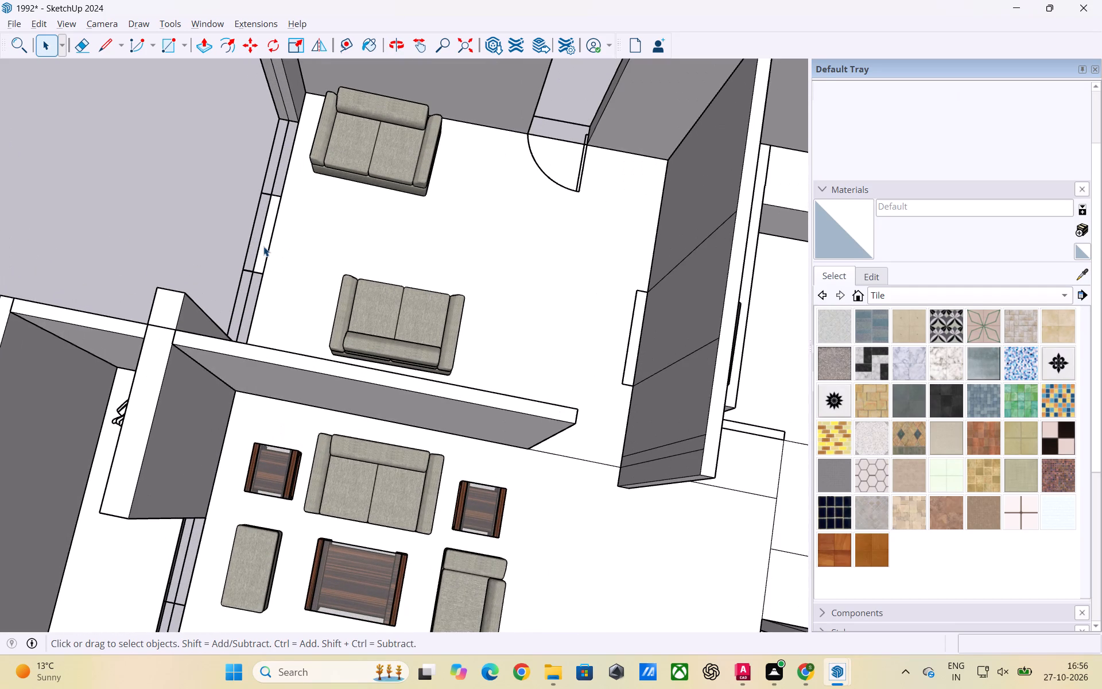
key(Delete)
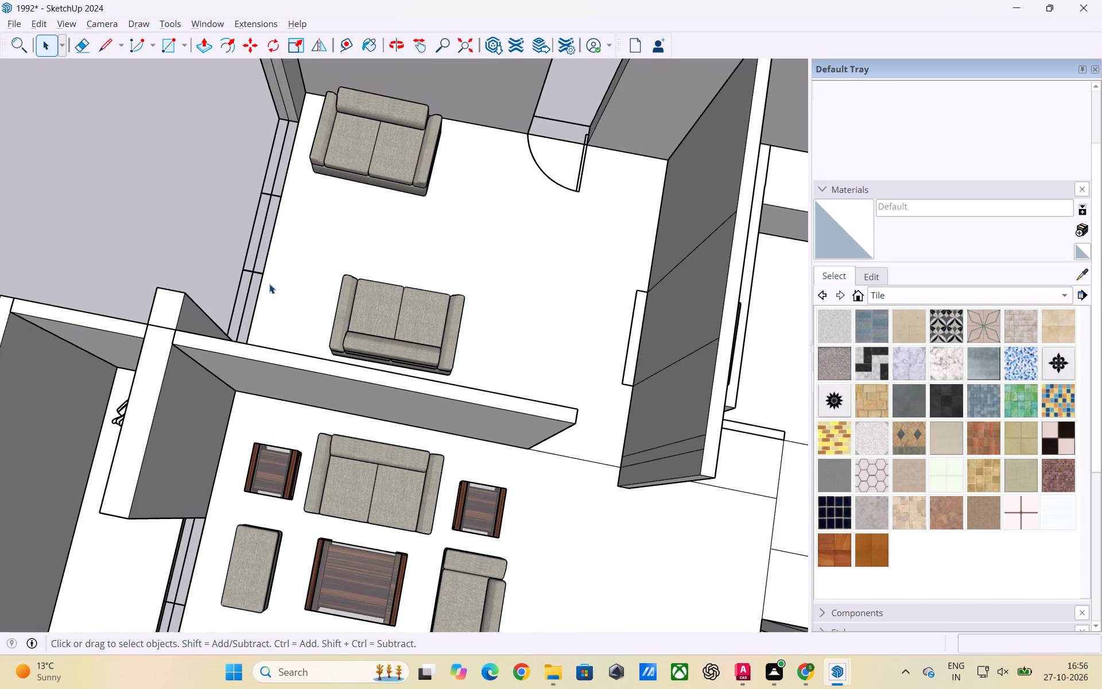
click(196, 216)
Examine the whole furnished house from above and from several sides, checking walls, floor and furniture in every room.
scroll(189, 221, down, 8)
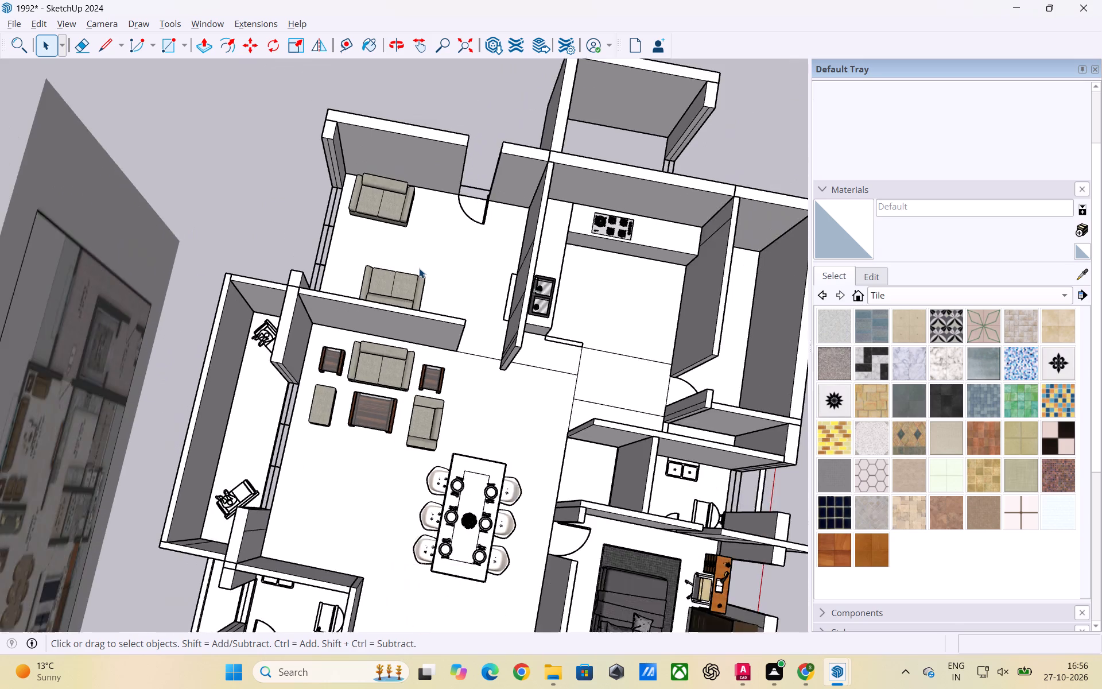
scroll(419, 268, down, 4)
scroll(432, 324, down, 3)
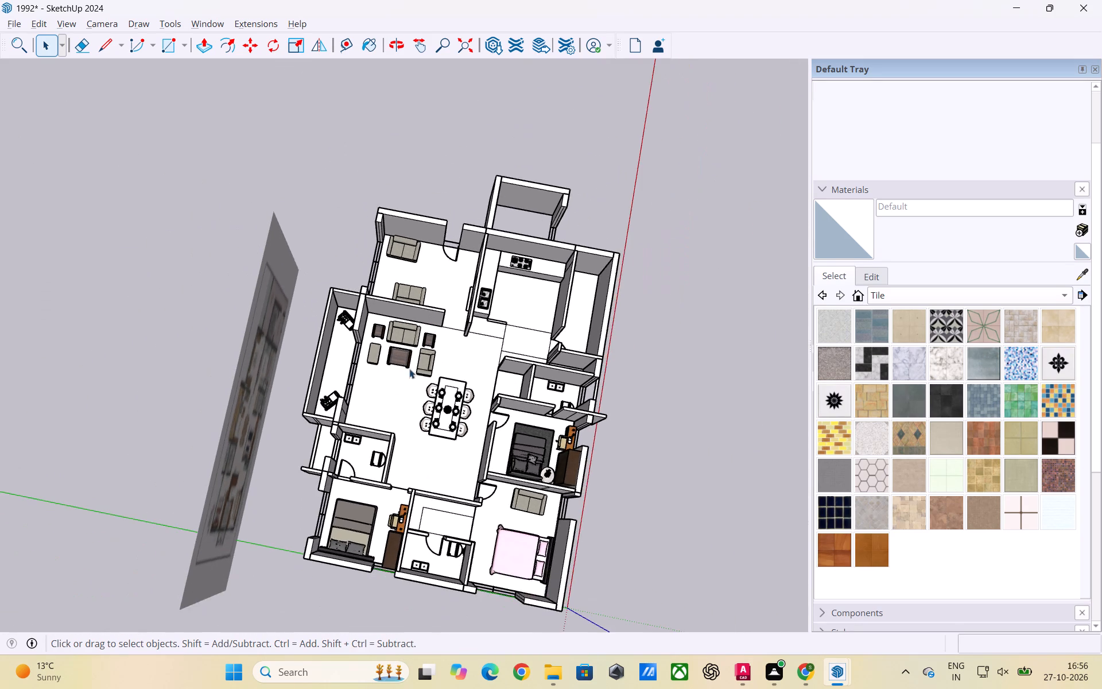
scroll(383, 414, up, 3)
middle_drag(595, 430, 243, 389)
scroll(498, 320, down, 7)
middle_drag(499, 486, 431, 329)
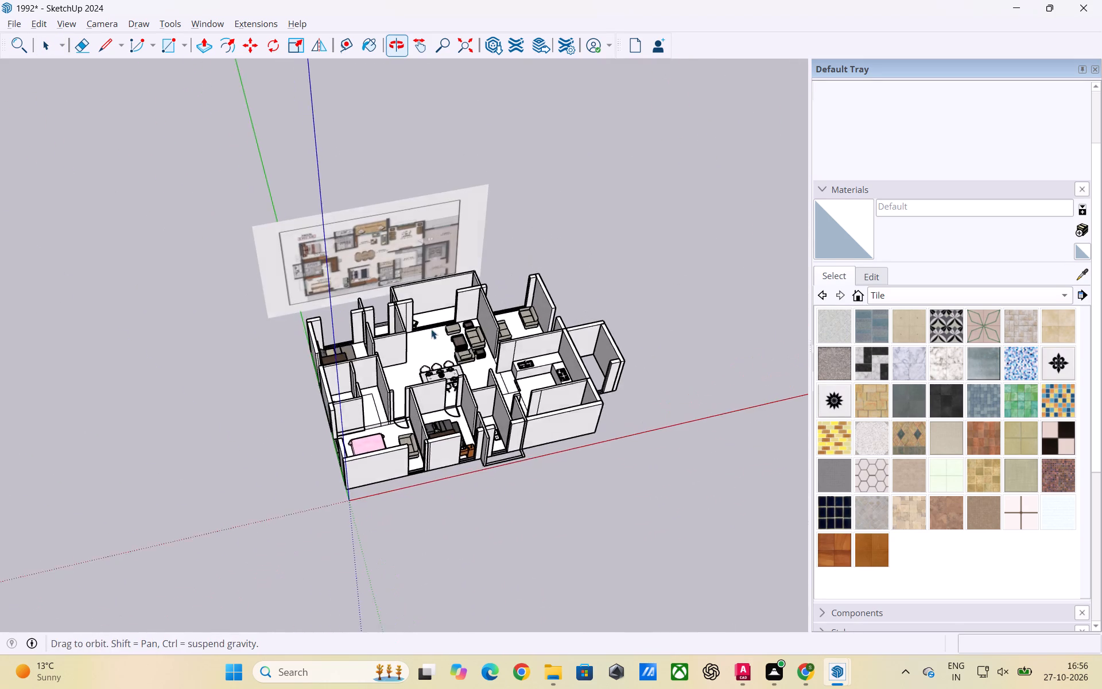
middle_drag(431, 329, 431, 334)
scroll(457, 367, up, 3)
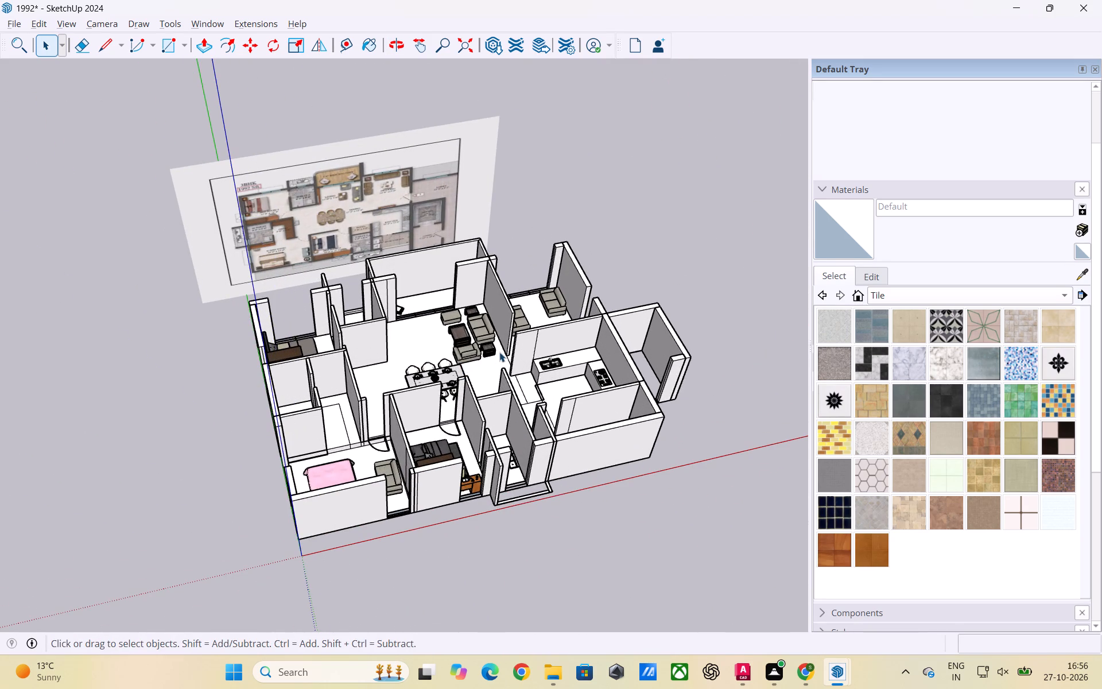
scroll(501, 350, down, 7)
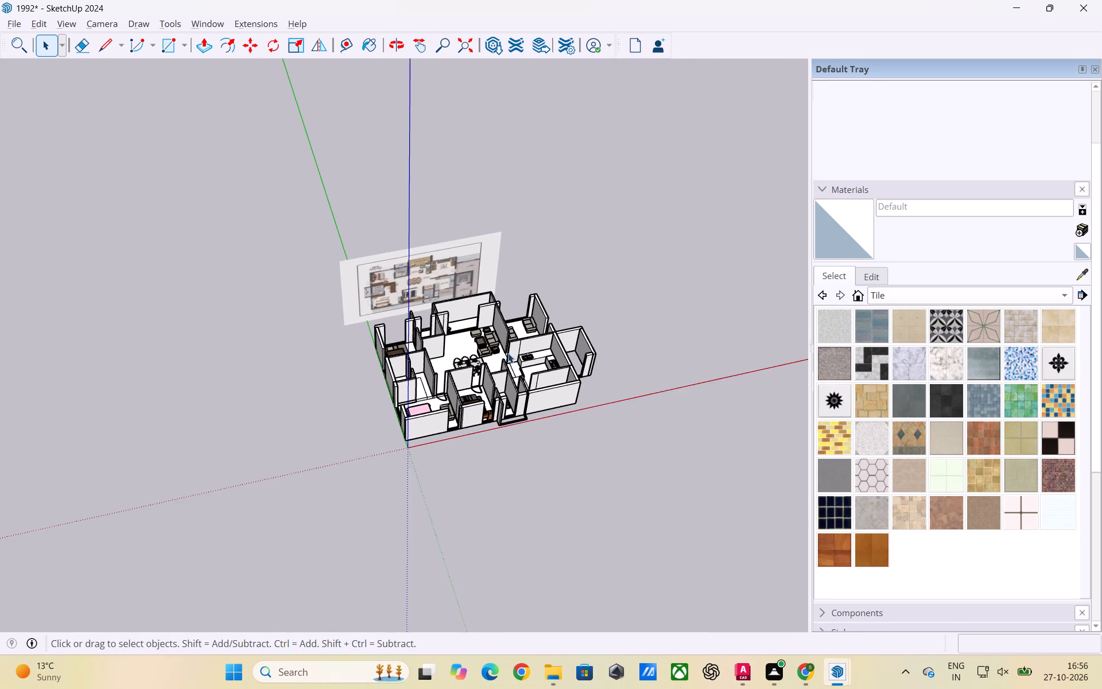
scroll(508, 353, down, 6)
middle_drag(514, 369, 494, 462)
scroll(461, 384, up, 3)
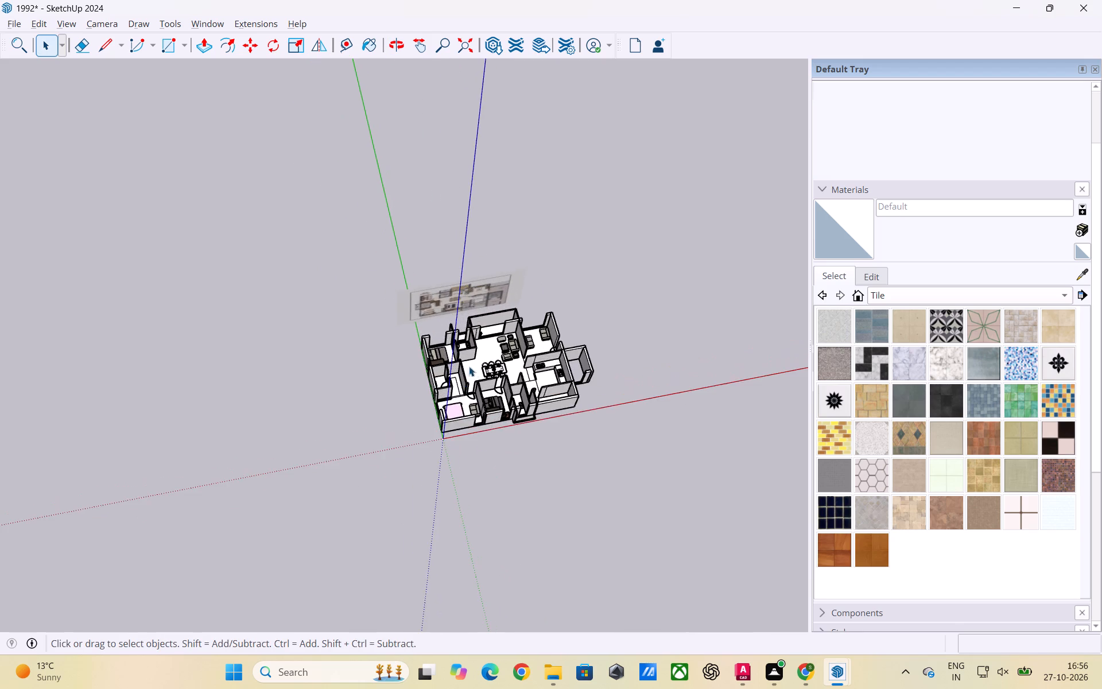
scroll(469, 366, up, 9)
scroll(533, 405, up, 4)
scroll(583, 392, down, 5)
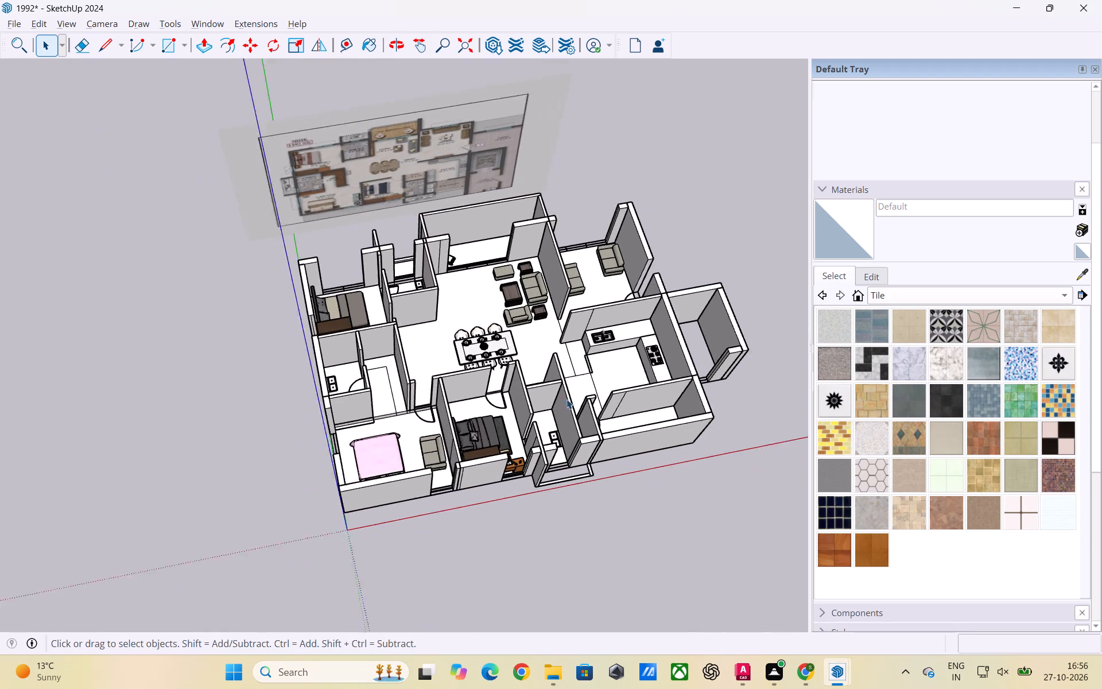
scroll(566, 399, down, 1)
middle_drag(620, 415, 484, 435)
scroll(452, 416, up, 3)
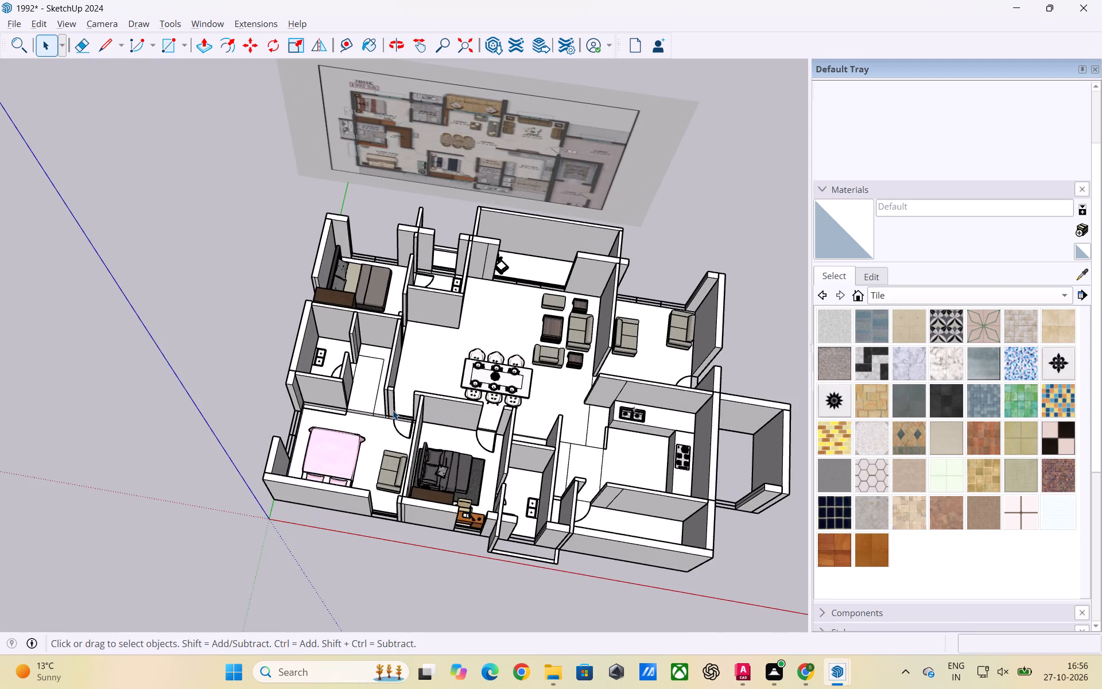
scroll(393, 410, up, 4)
middle_drag(382, 421, 470, 416)
scroll(451, 394, down, 2)
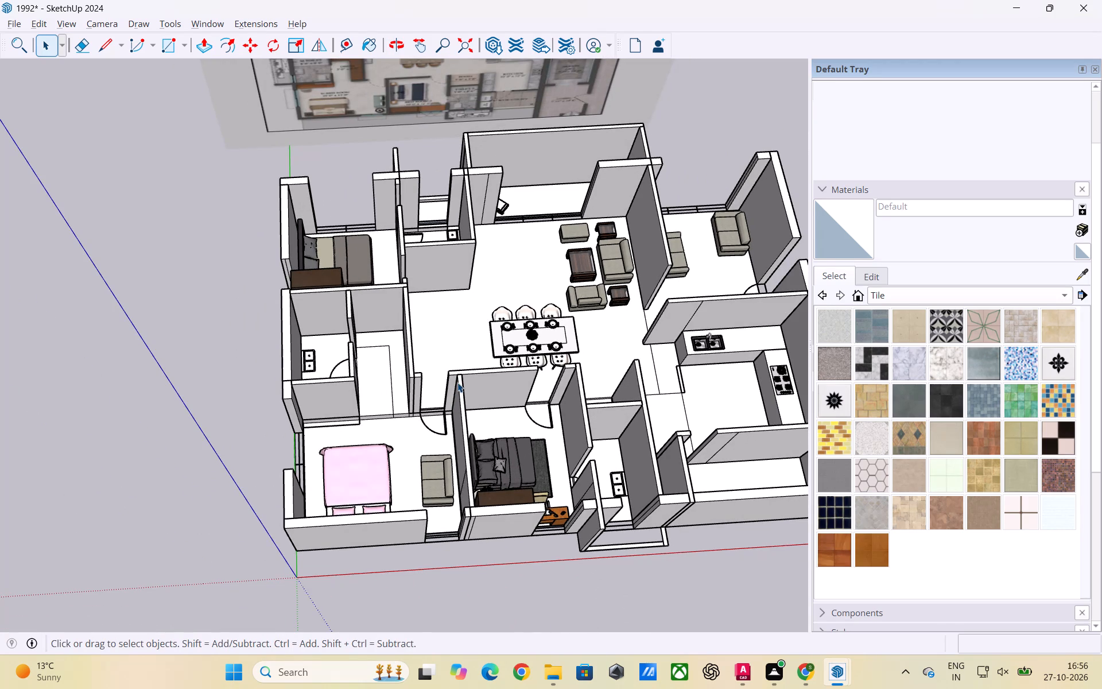
scroll(460, 374, down, 2)
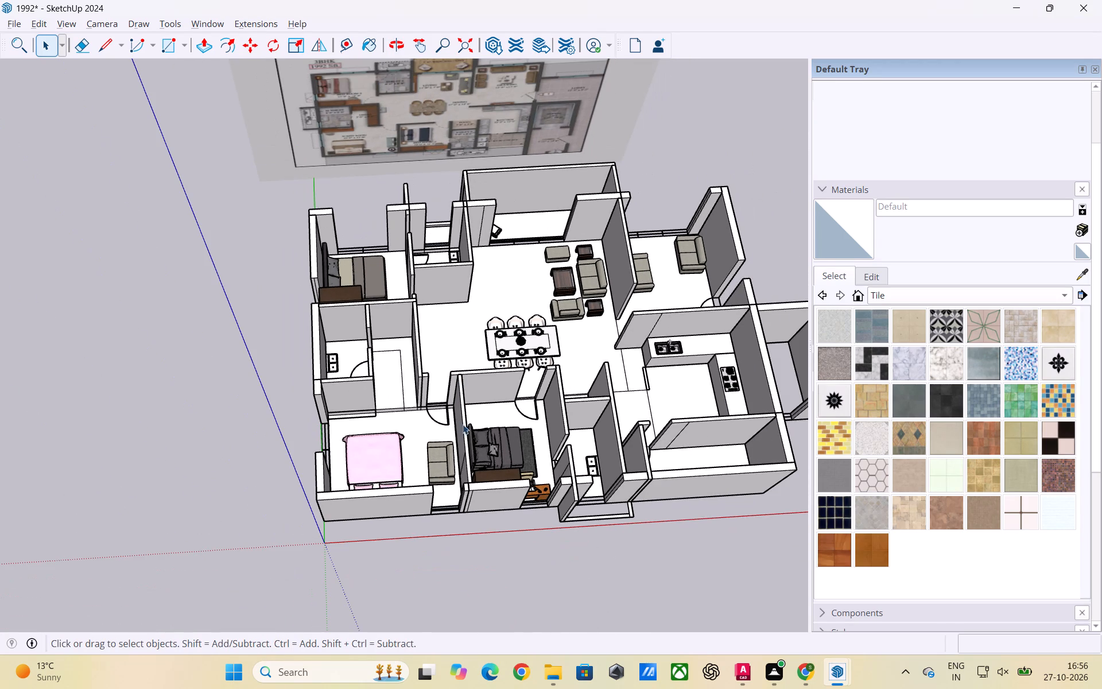
scroll(433, 396, up, 4)
scroll(310, 380, down, 8)
middle_drag(415, 460, 415, 451)
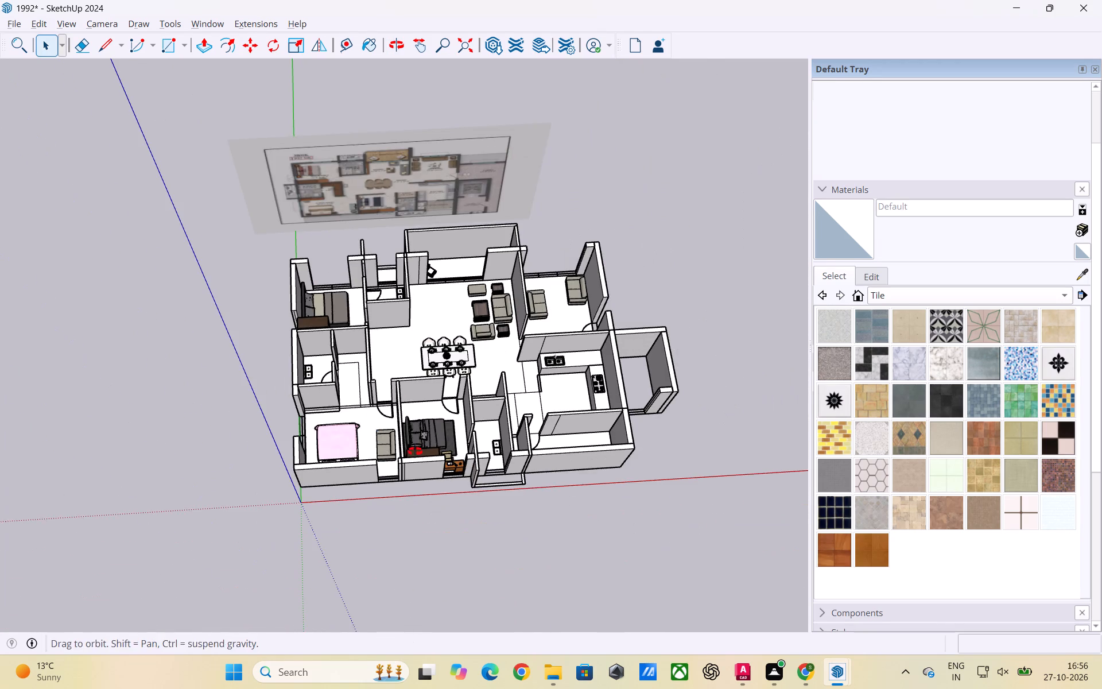
middle_drag(415, 451, 415, 362)
Examine the bathroom between the dark-bed bedroom and the kitchen up close, and check the whole house again.
scroll(494, 450, up, 6)
middle_drag(488, 435, 543, 457)
scroll(562, 451, up, 3)
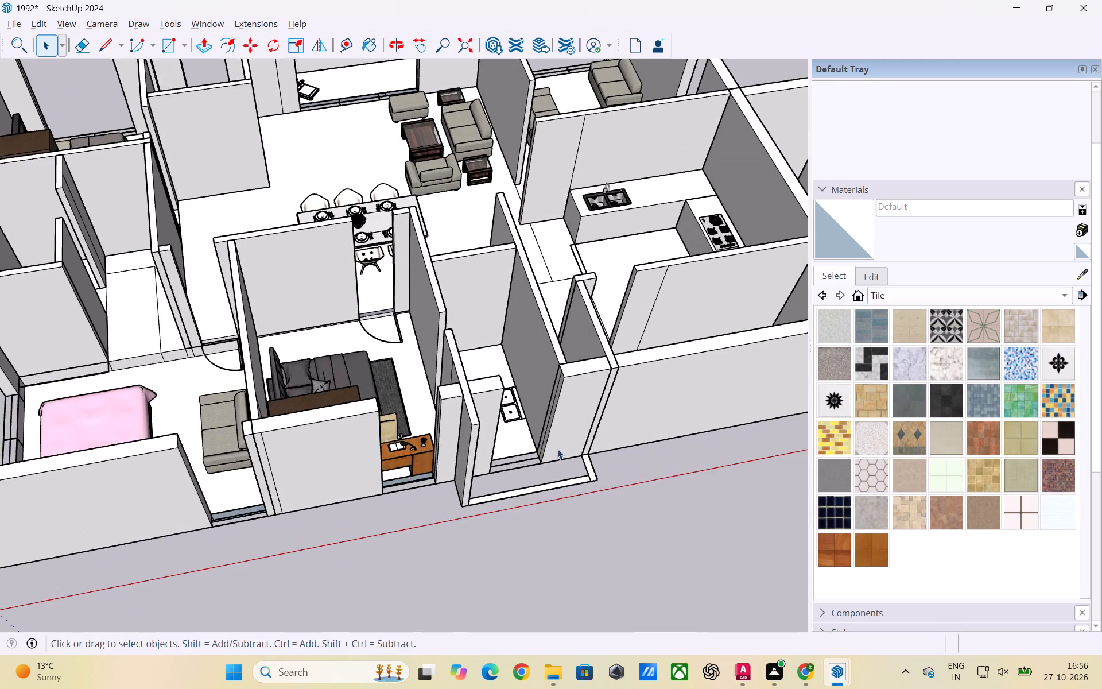
middle_drag(565, 468, 485, 486)
scroll(481, 477, up, 2)
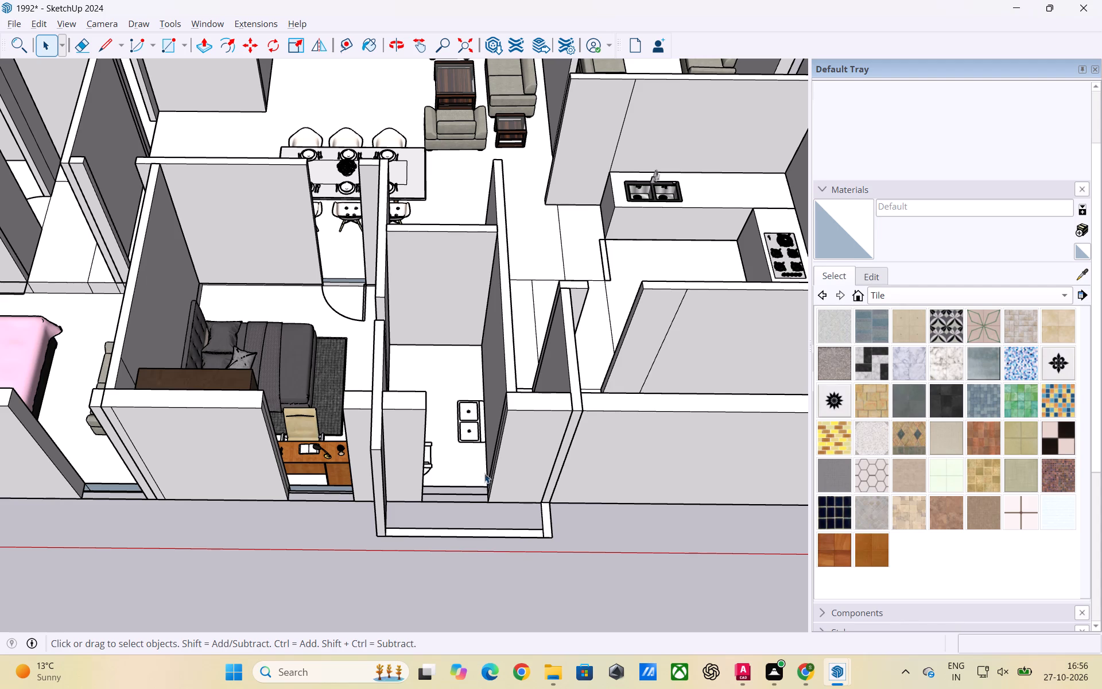
scroll(500, 452, down, 2)
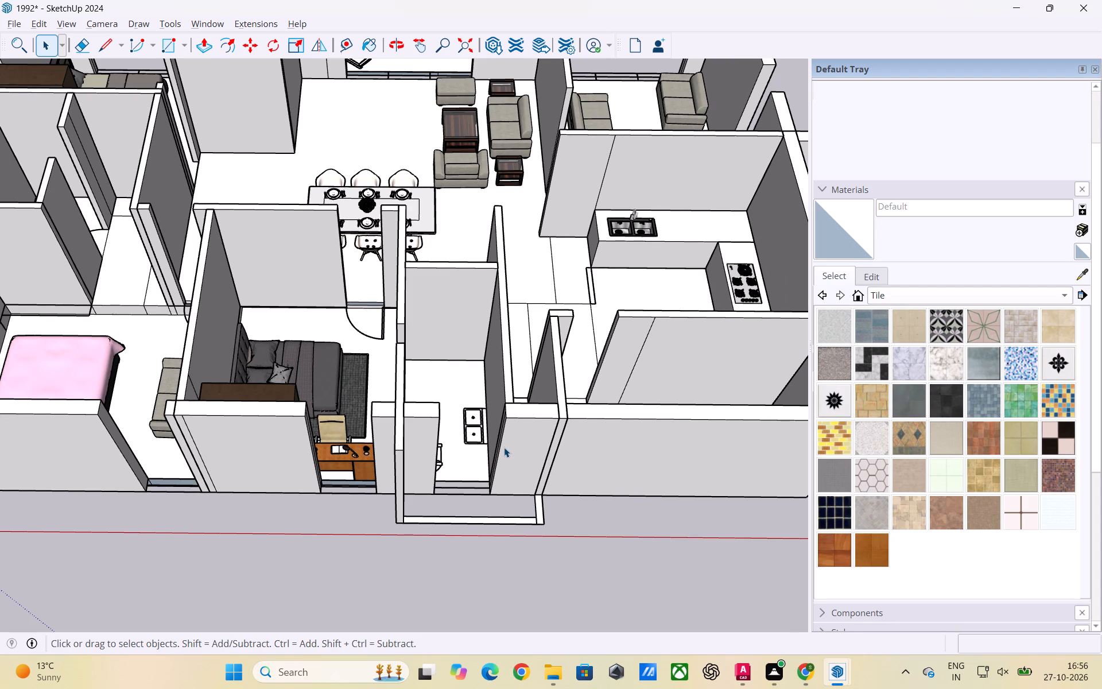
scroll(504, 447, down, 11)
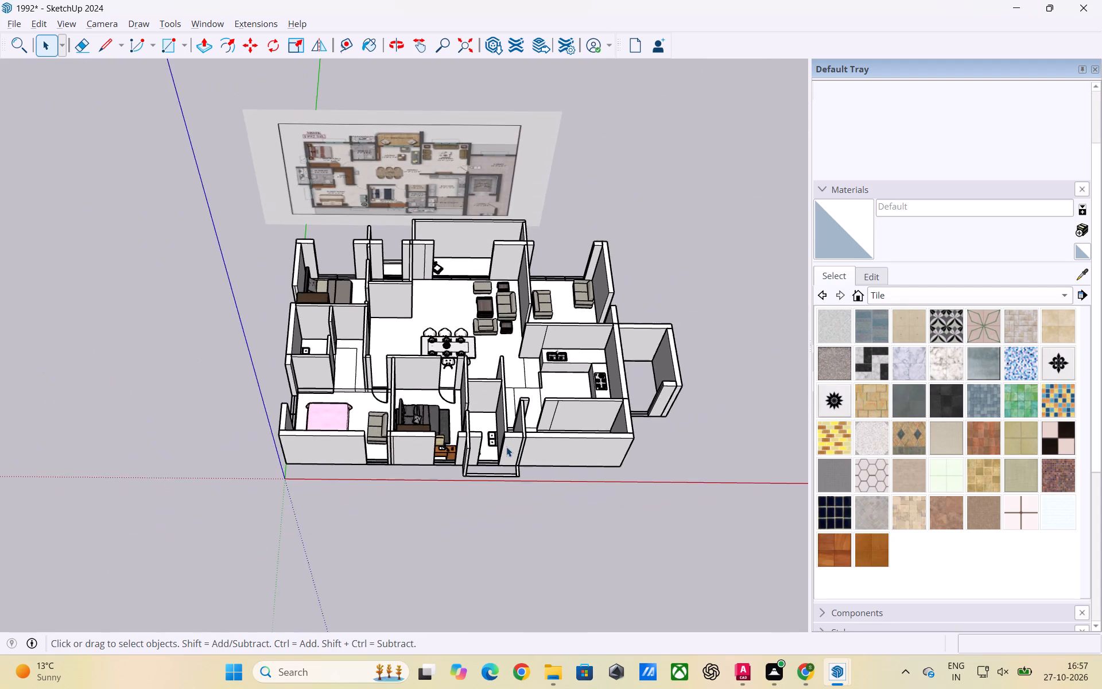
scroll(545, 438, down, 5)
scroll(556, 423, up, 3)
scroll(556, 414, down, 1)
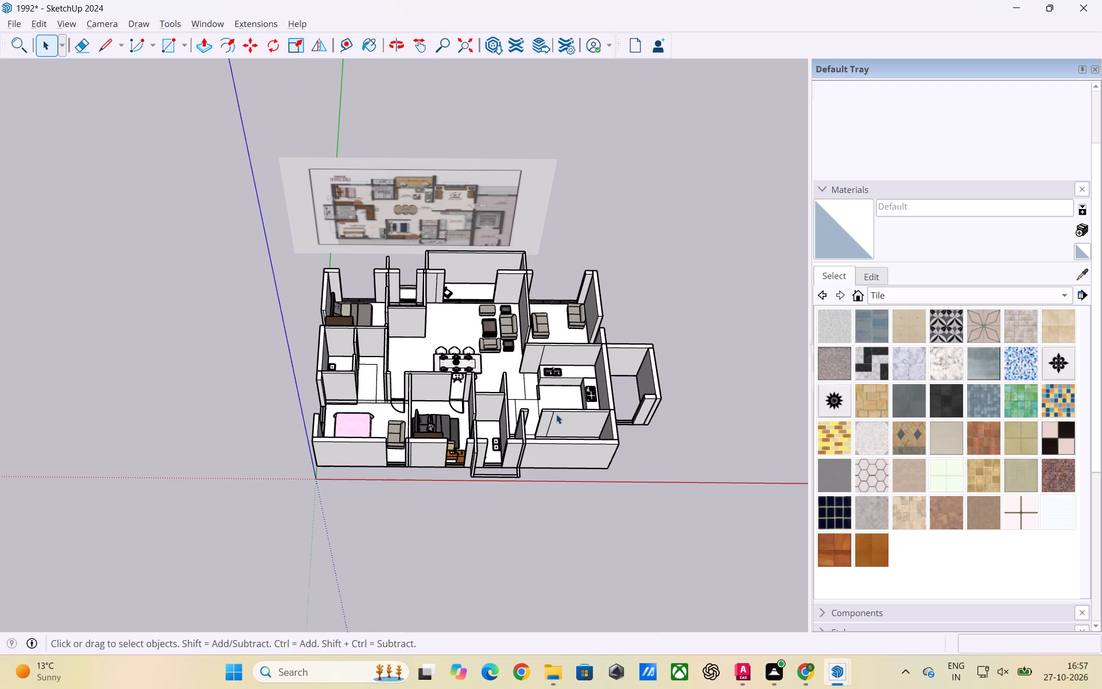
Examine the whole furnished house beside its reference floor plan, from a distance and from a steeper overhead angle.
scroll(556, 414, down, 7)
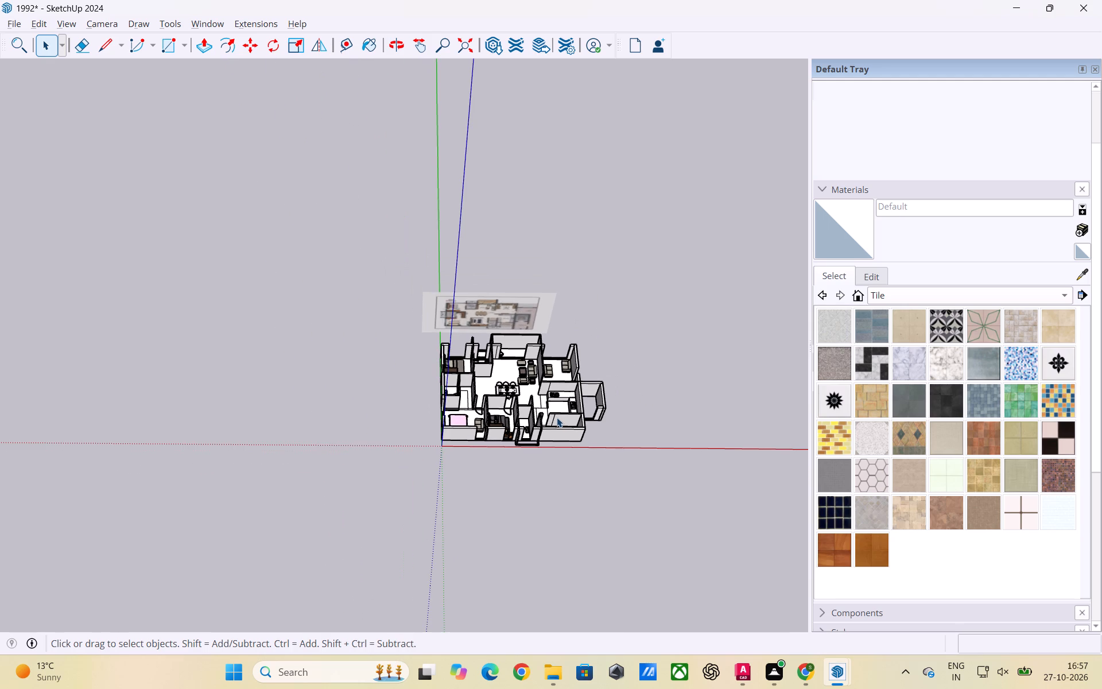
scroll(557, 417, down, 3)
scroll(470, 434, up, 6)
scroll(346, 406, down, 2)
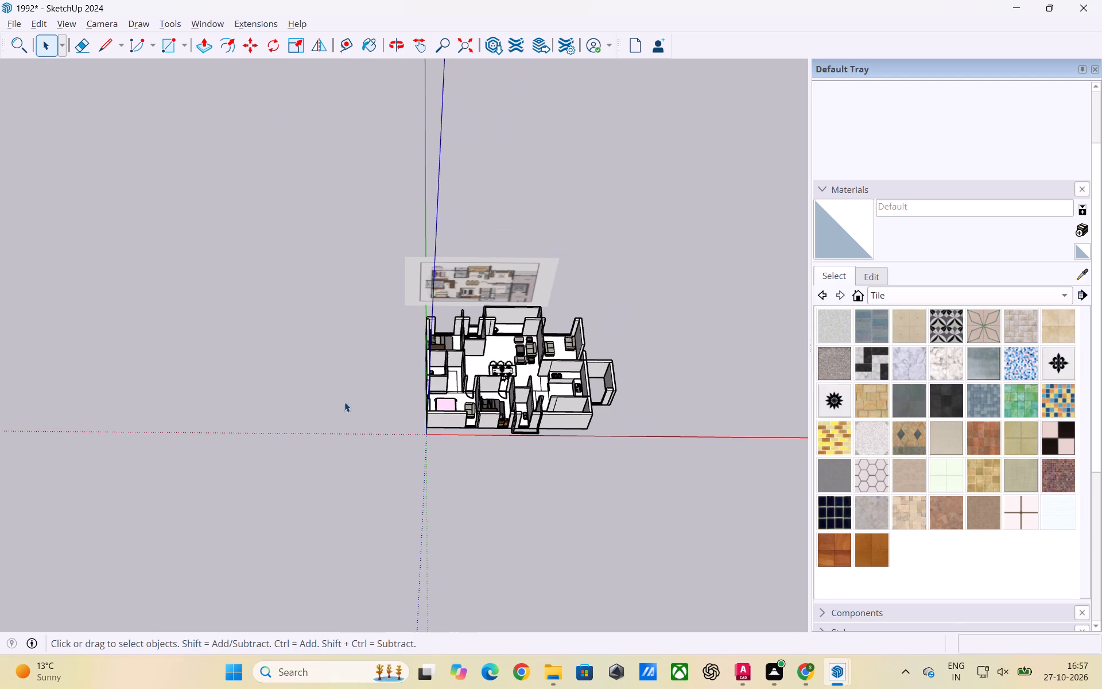
scroll(537, 433, up, 6)
scroll(527, 389, up, 3)
scroll(521, 352, down, 6)
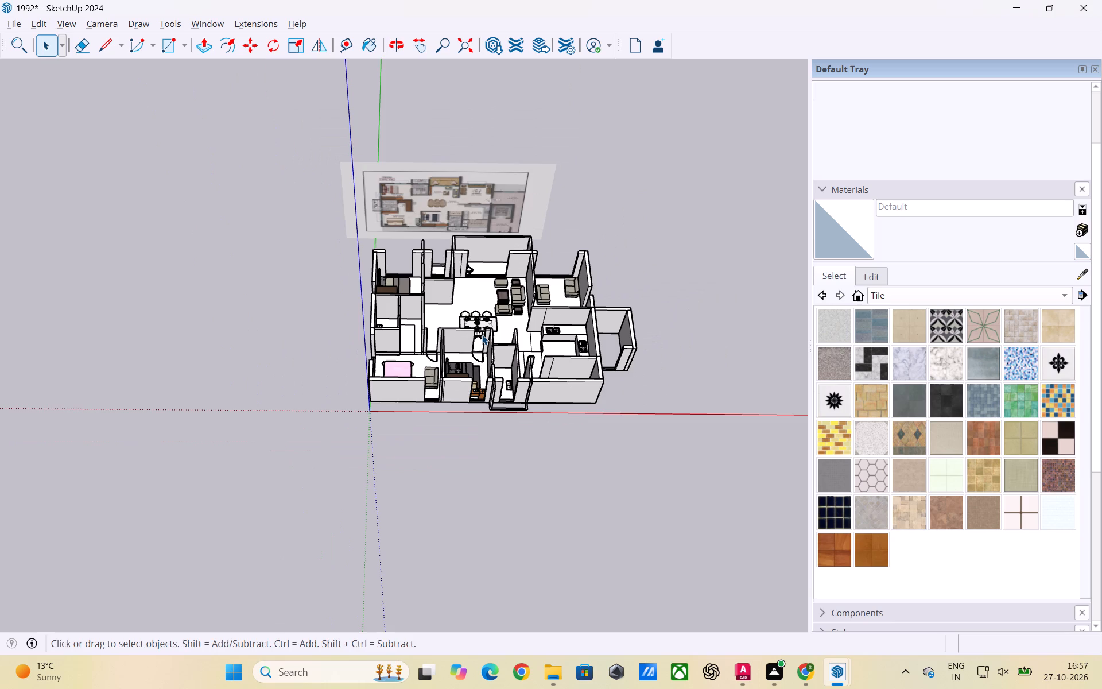
middle_drag(490, 343, 494, 467)
scroll(499, 395, up, 6)
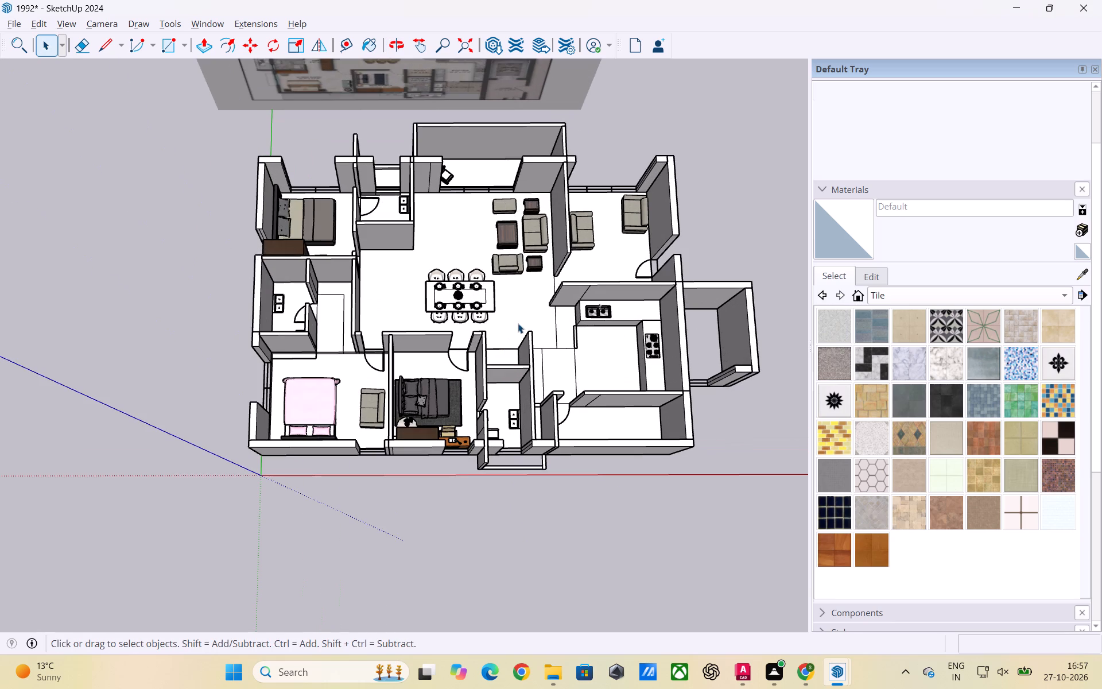
scroll(412, 312, down, 2)
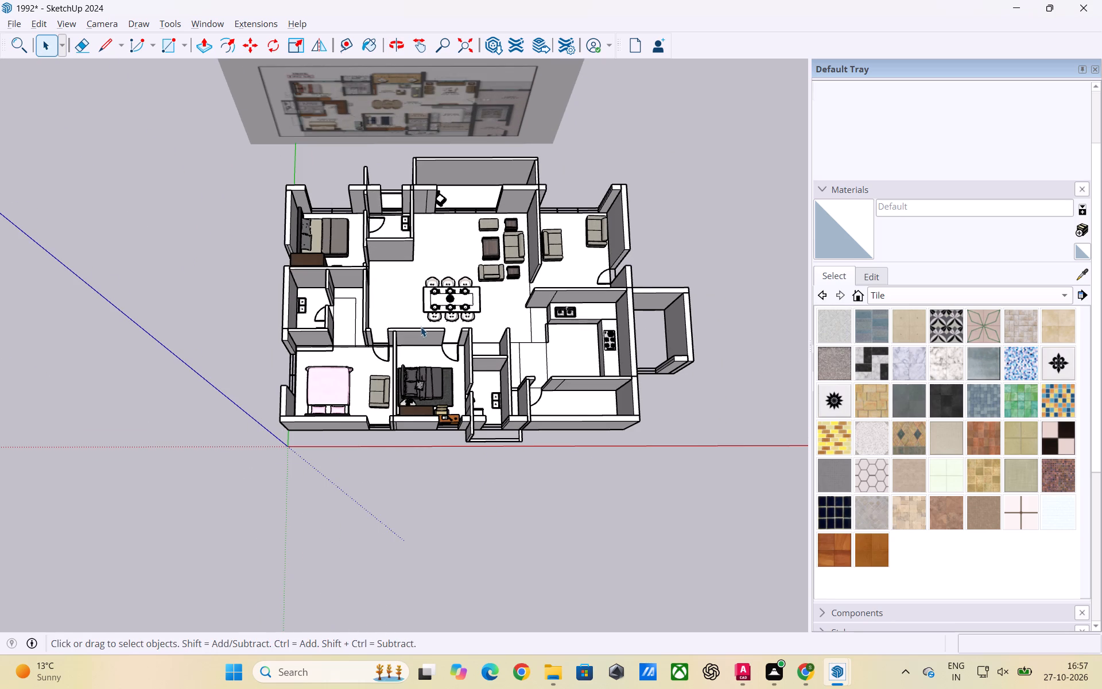
scroll(418, 363, down, 5)
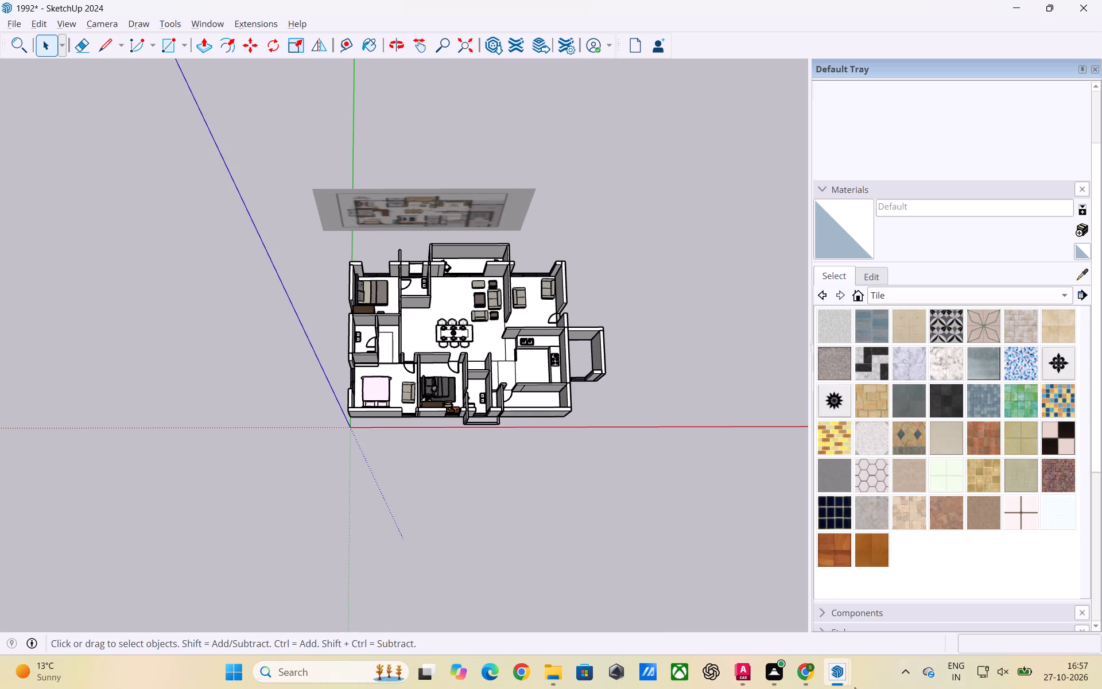
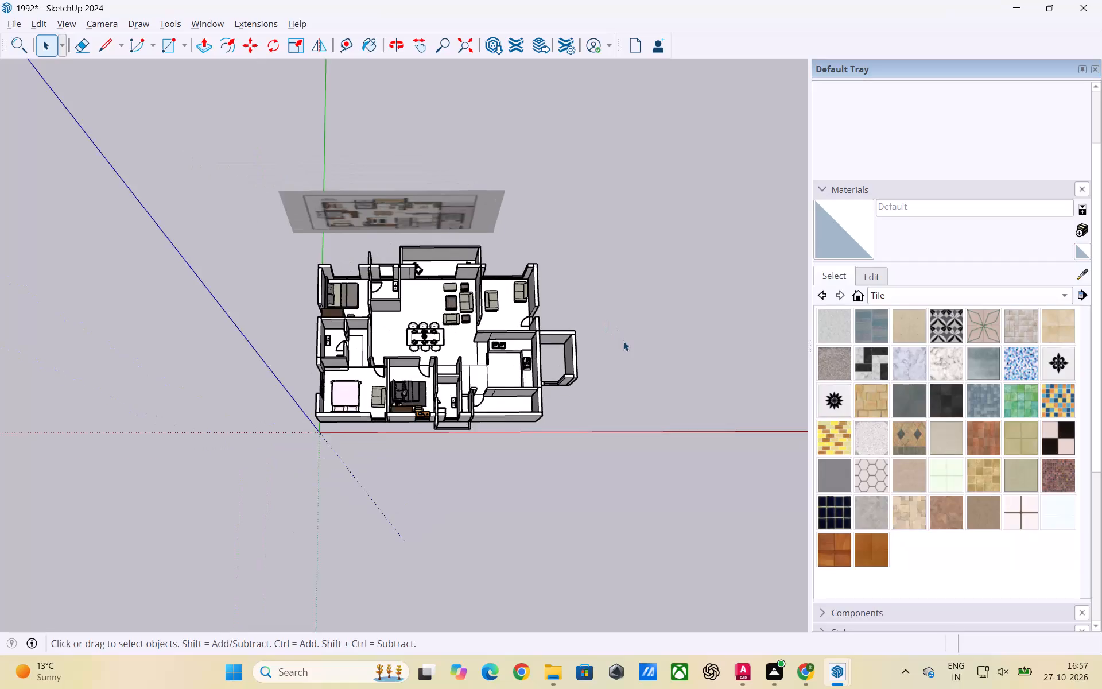
Examine the whole furnished house beside its reference floor plan from several distances and viewing angles, checking the layout of every room.
scroll(608, 367, up, 1)
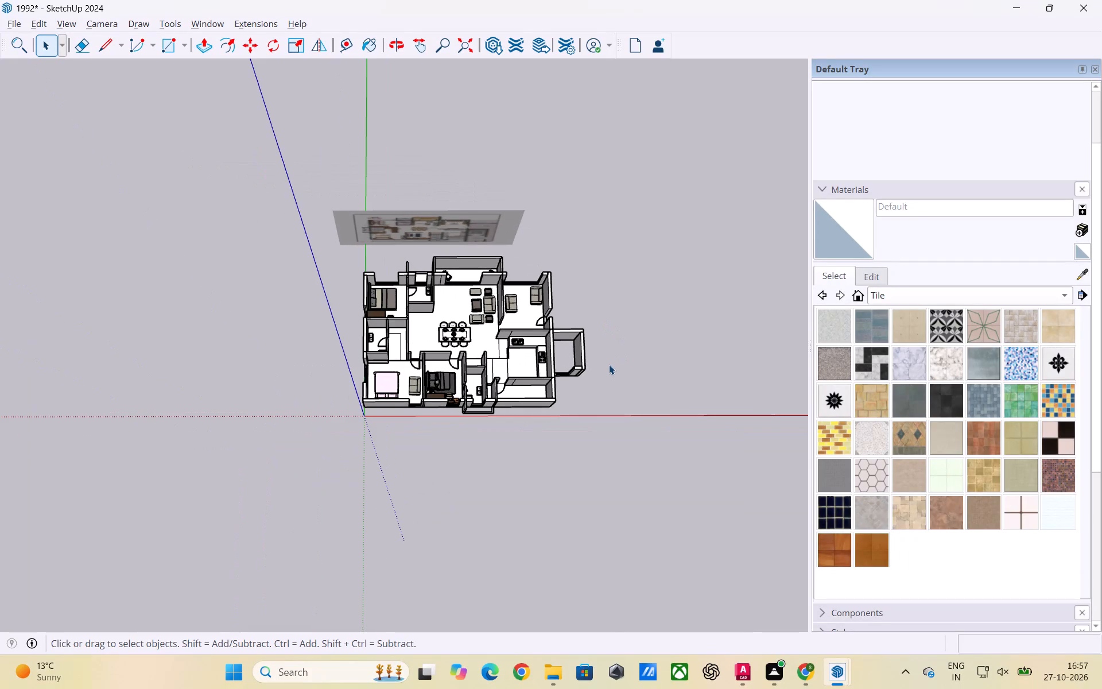
scroll(610, 370, up, 3)
scroll(636, 351, down, 5)
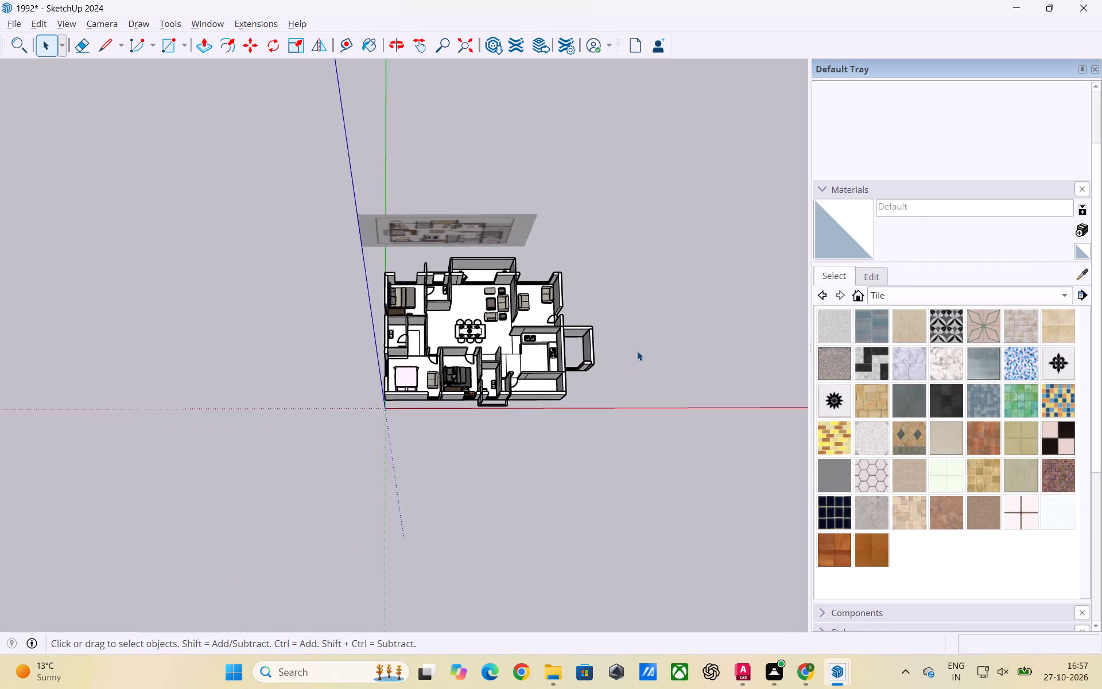
scroll(637, 351, up, 9)
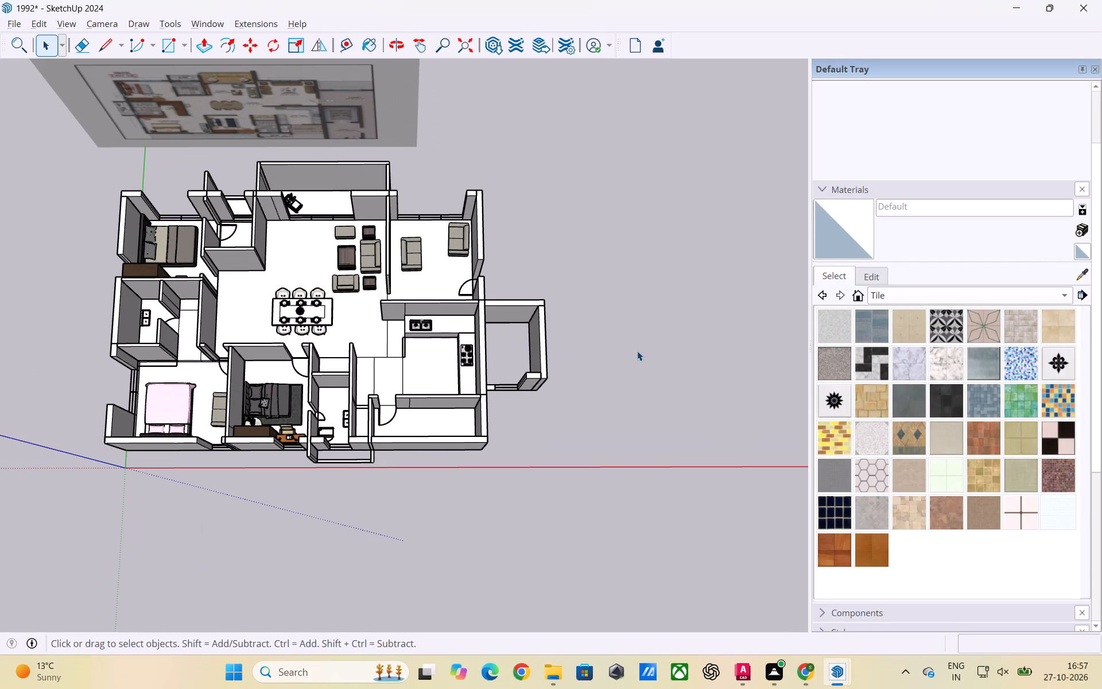
scroll(514, 448, up, 3)
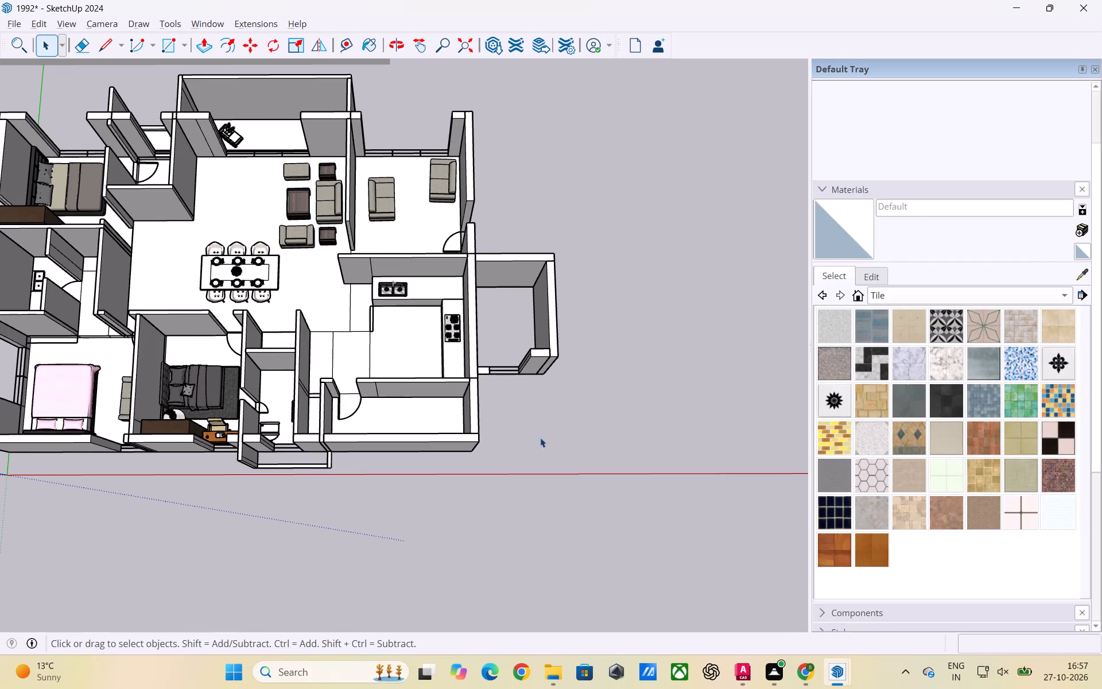
scroll(541, 438, up, 2)
scroll(631, 416, down, 11)
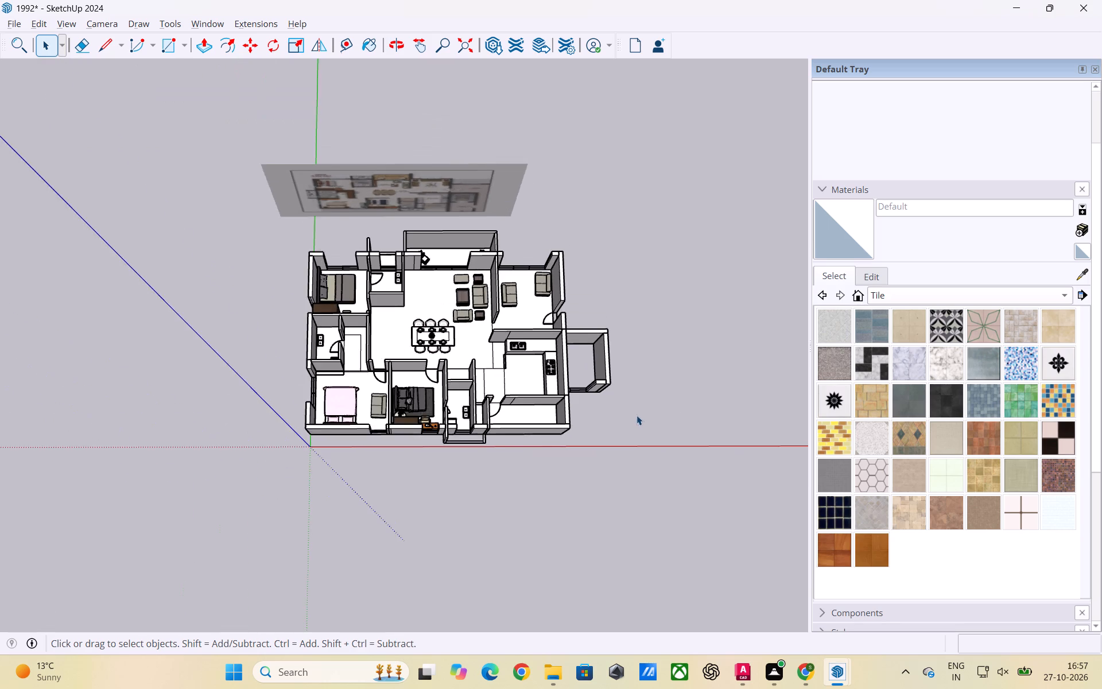
scroll(637, 415, down, 1)
middle_drag(544, 417, 550, 362)
scroll(550, 367, up, 4)
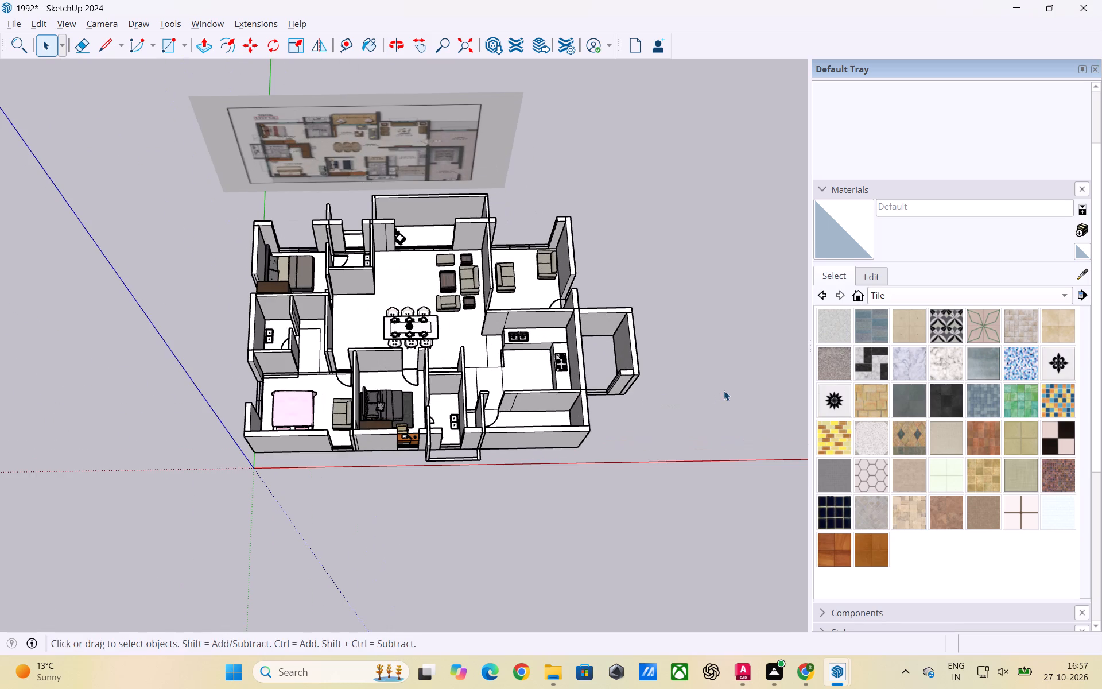
scroll(731, 388, down, 4)
scroll(672, 428, up, 7)
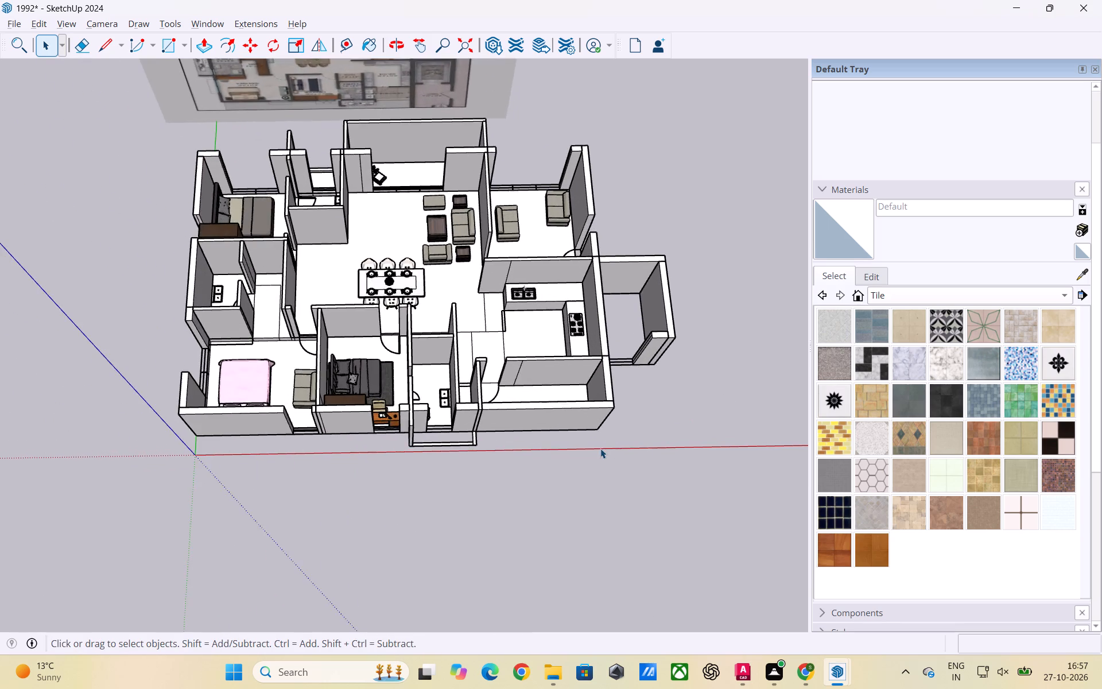
scroll(600, 448, up, 2)
middle_drag(596, 459, 588, 330)
scroll(613, 374, down, 3)
middle_drag(584, 378, 584, 483)
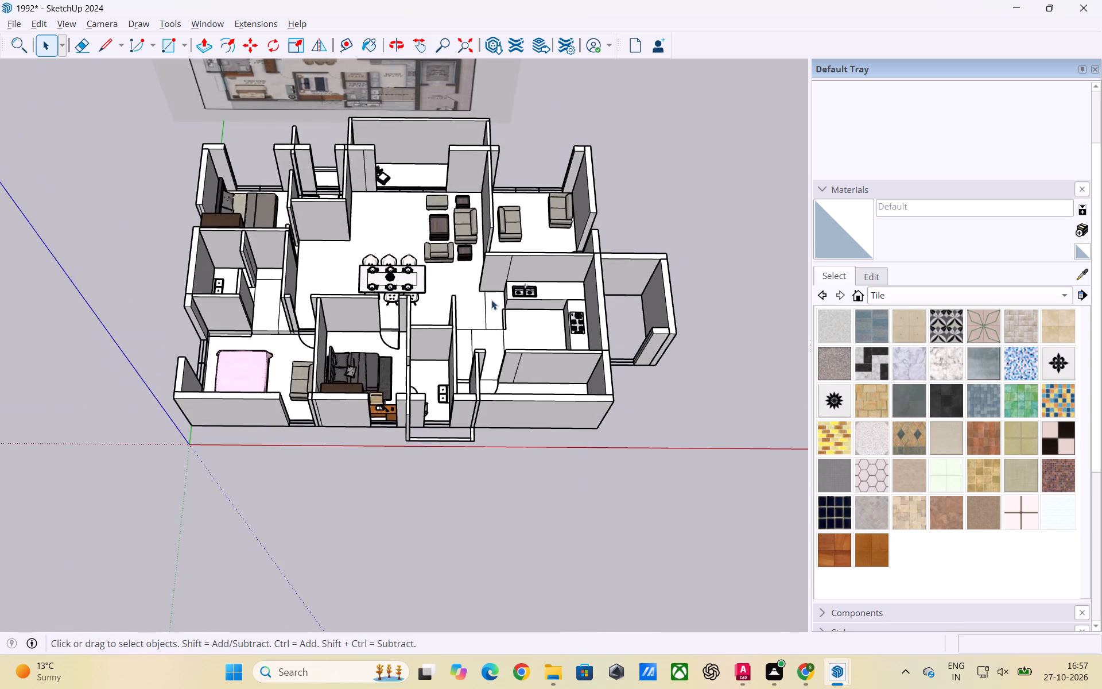
Examine the kitchen's counters, sink, hob and floor up close, and check how the kitchen sits within the whole house.
scroll(487, 287, up, 9)
scroll(545, 313, up, 6)
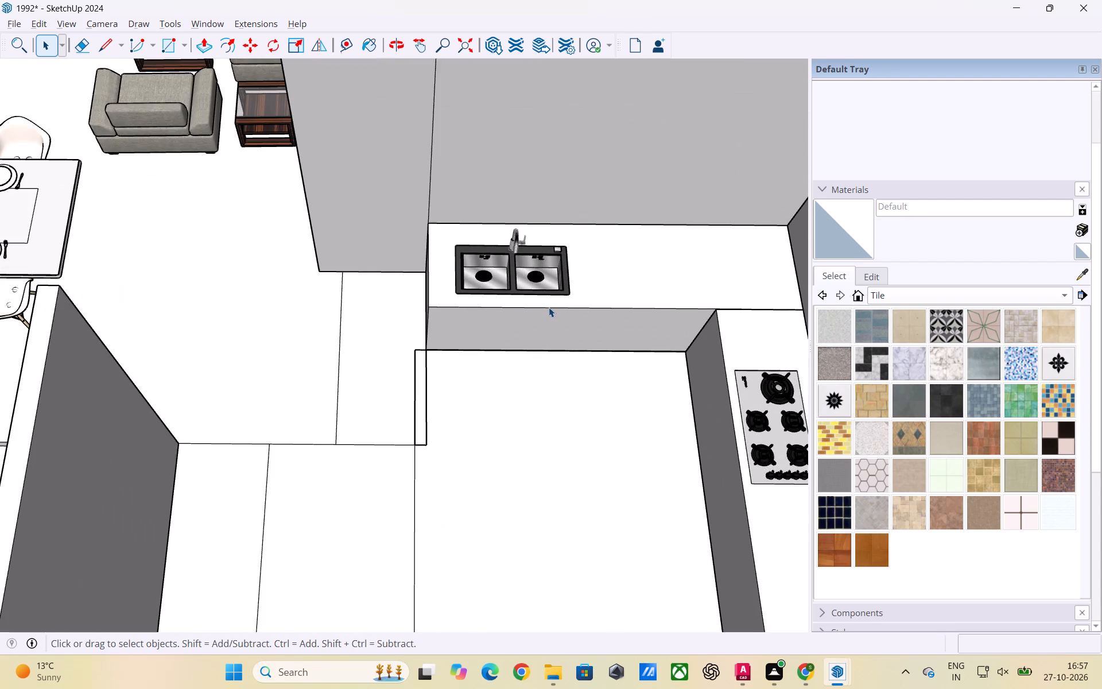
scroll(549, 307, up, 2)
scroll(283, 289, down, 10)
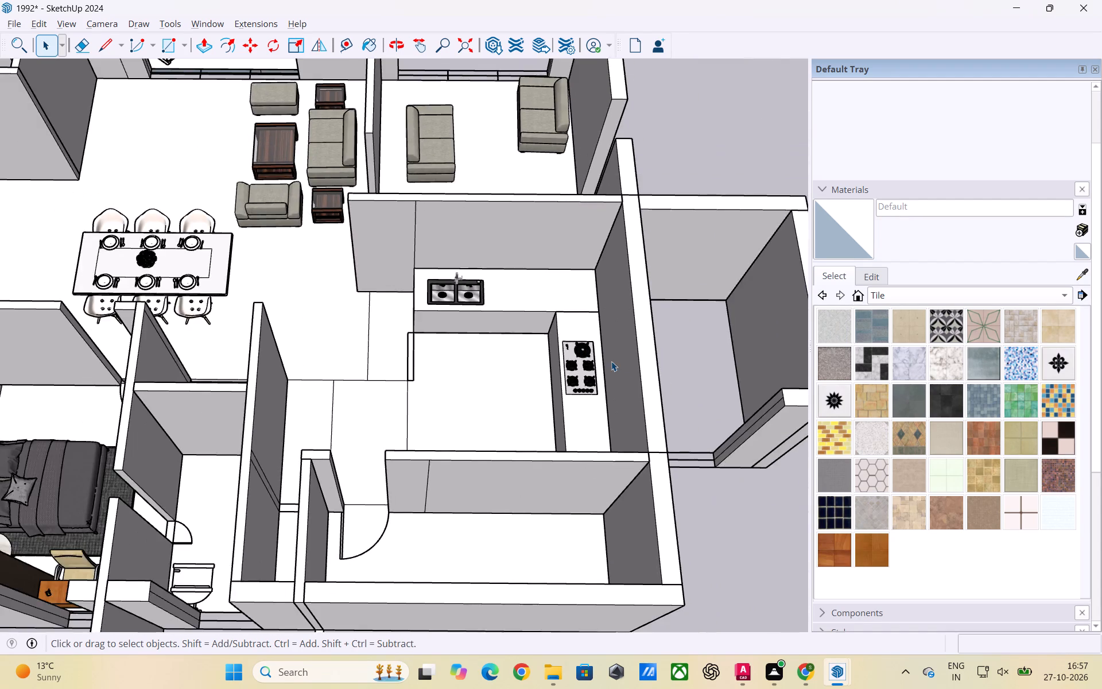
scroll(611, 361, down, 10)
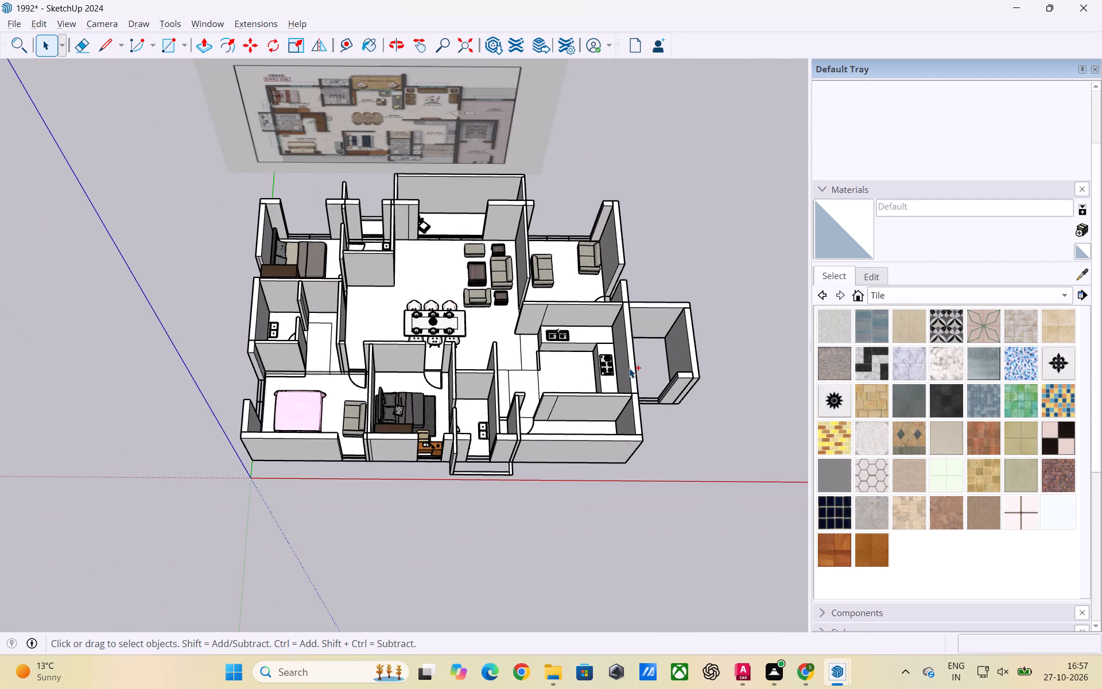
Save the finished house model.
key(ctrl+s)
key(ctrl+s)
Save the model with Save As in the Desktop folder as the SketchUp model 1992, over the existing file.
click(10, 26)
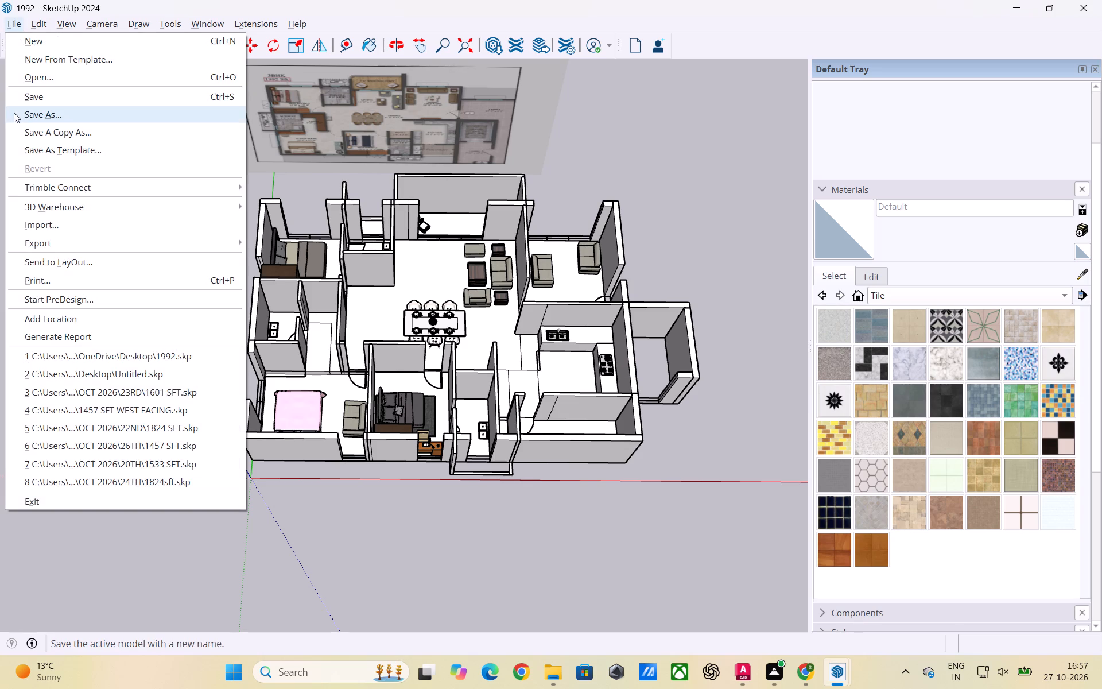
click(14, 114)
click(430, 333)
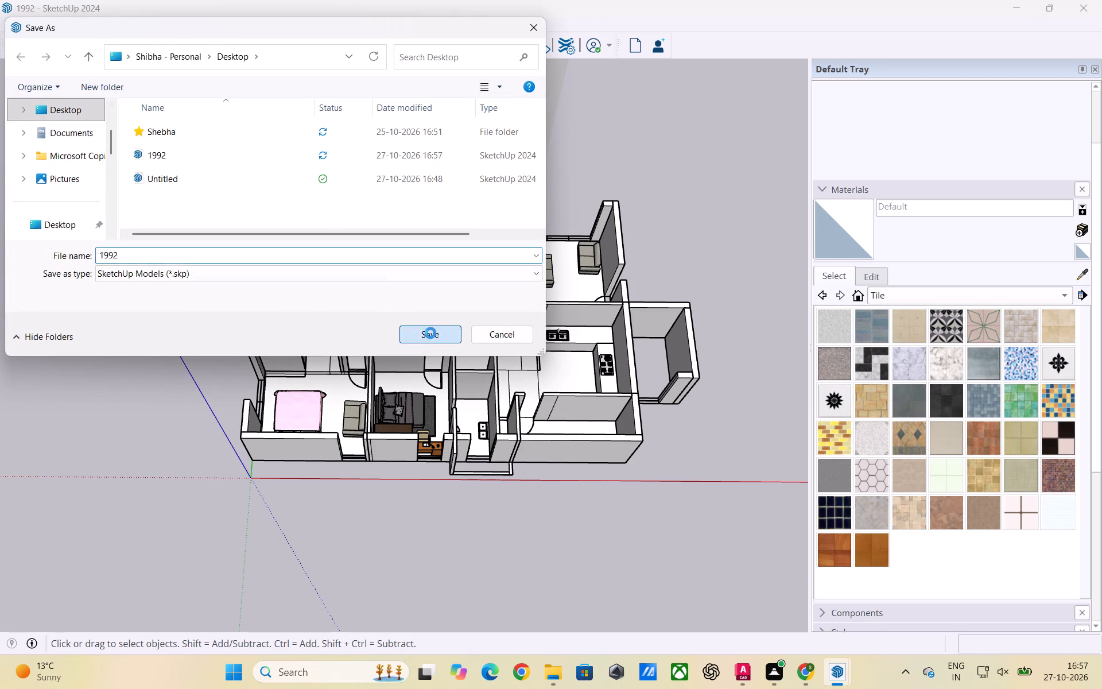
click(579, 339)
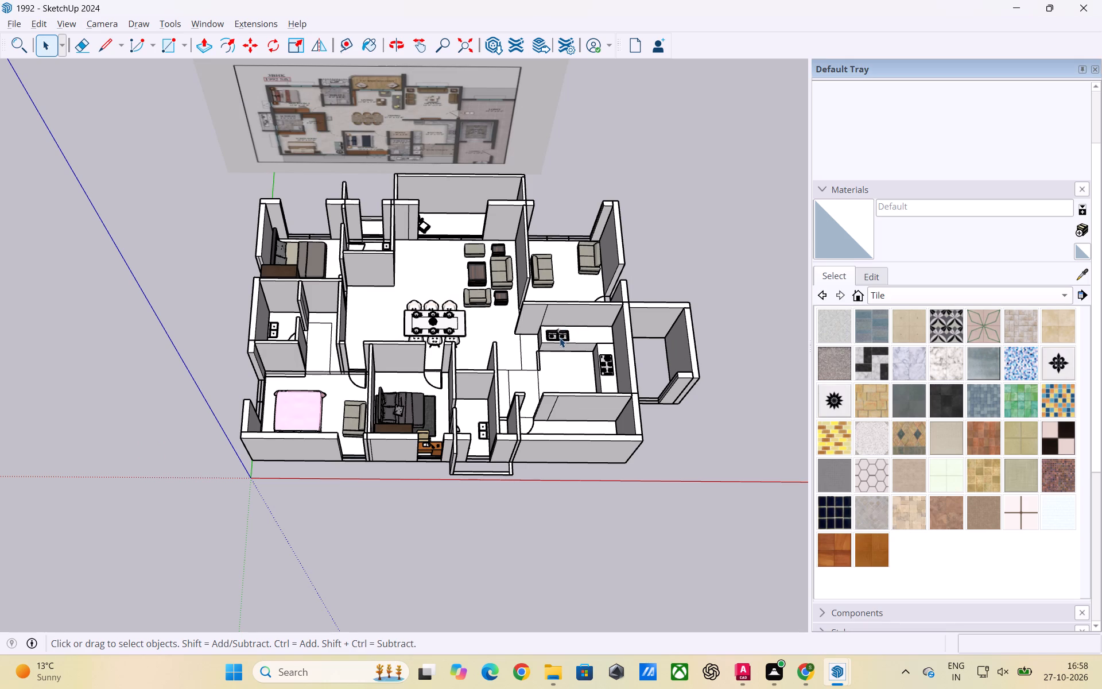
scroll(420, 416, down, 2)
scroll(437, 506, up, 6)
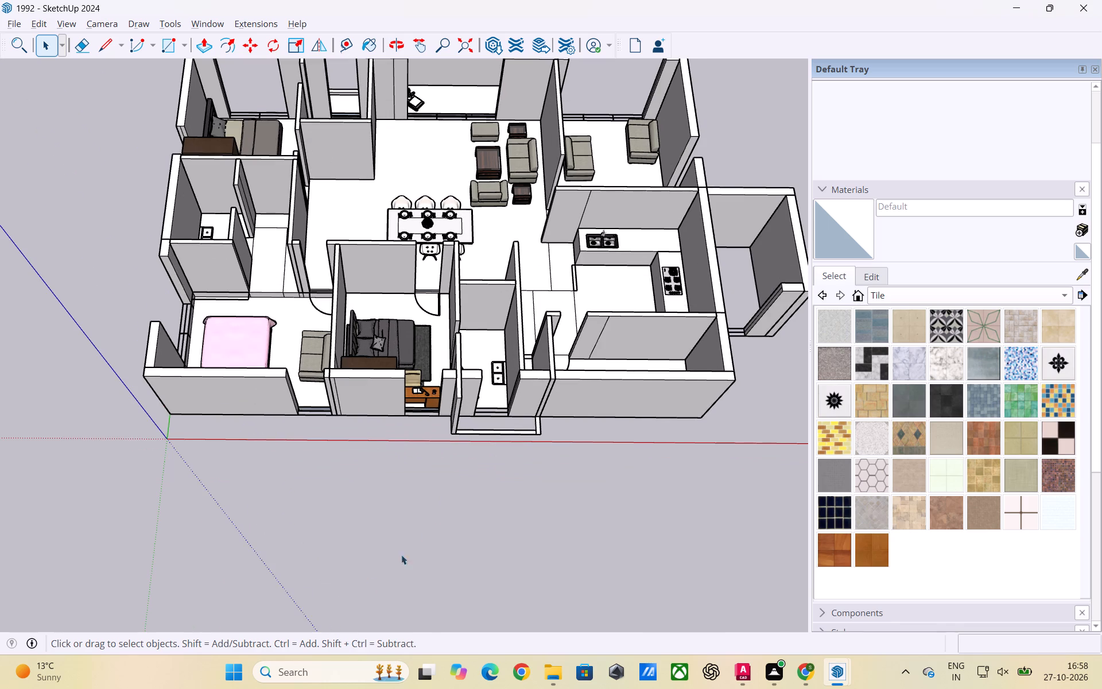
Switch to Windows and bring up the computer's power options.
click(227, 681)
click(652, 626)
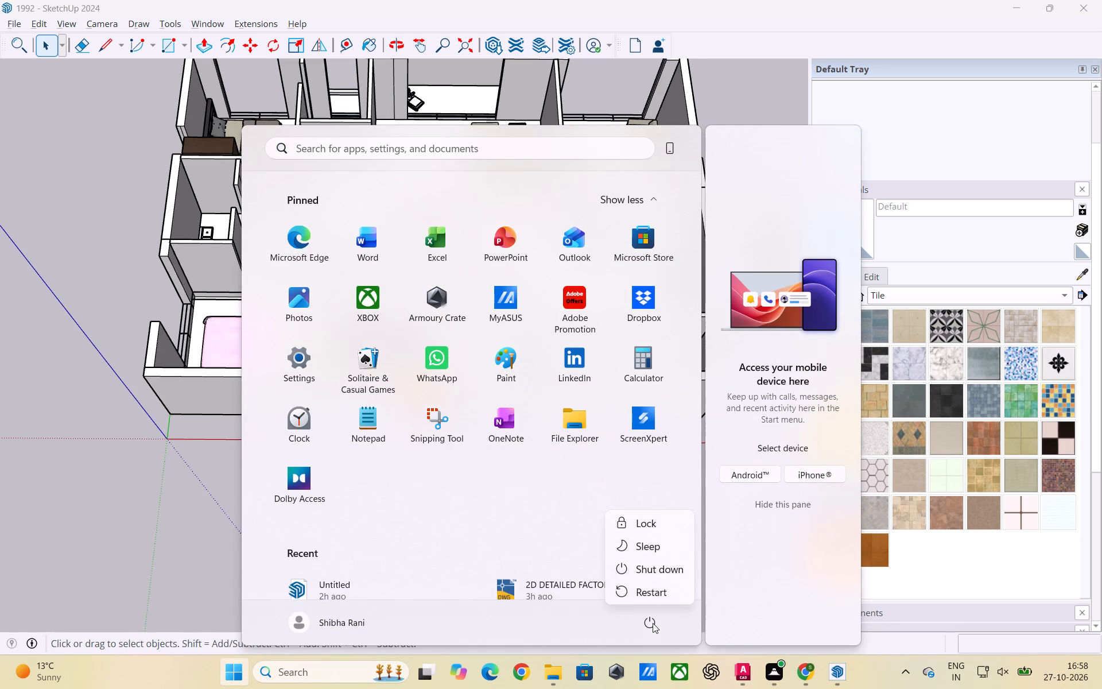
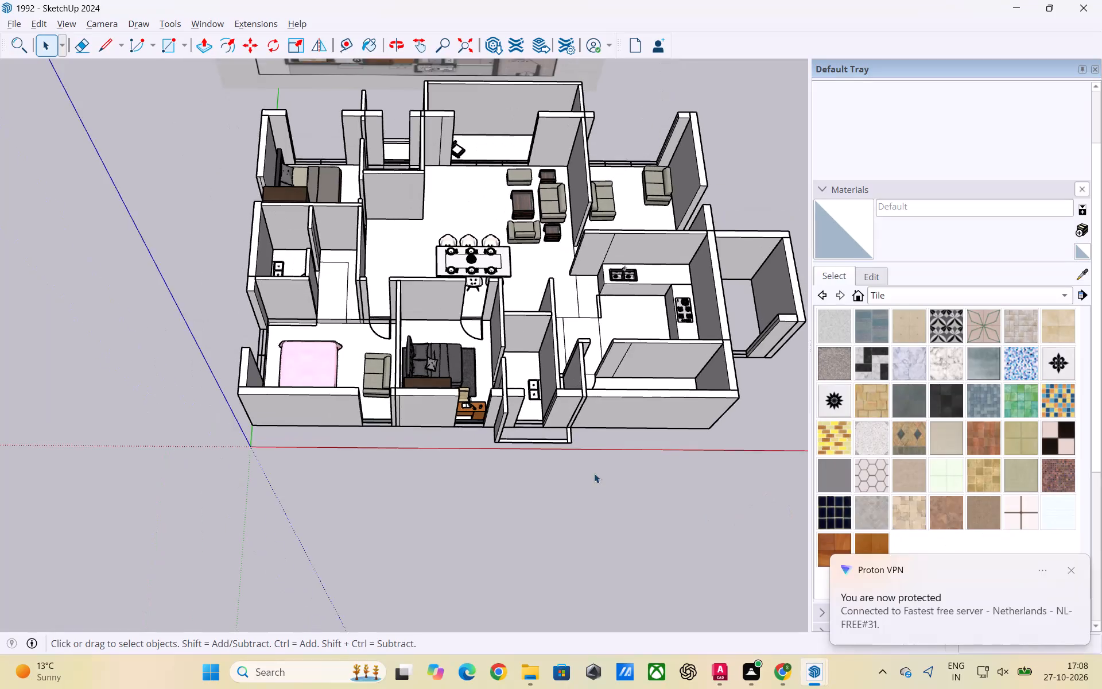
Examine the furnished house model from above, checking the overall layout and the bedrooms, dining area and kitchen more closely.
scroll(623, 449, up, 2)
scroll(540, 521, down, 3)
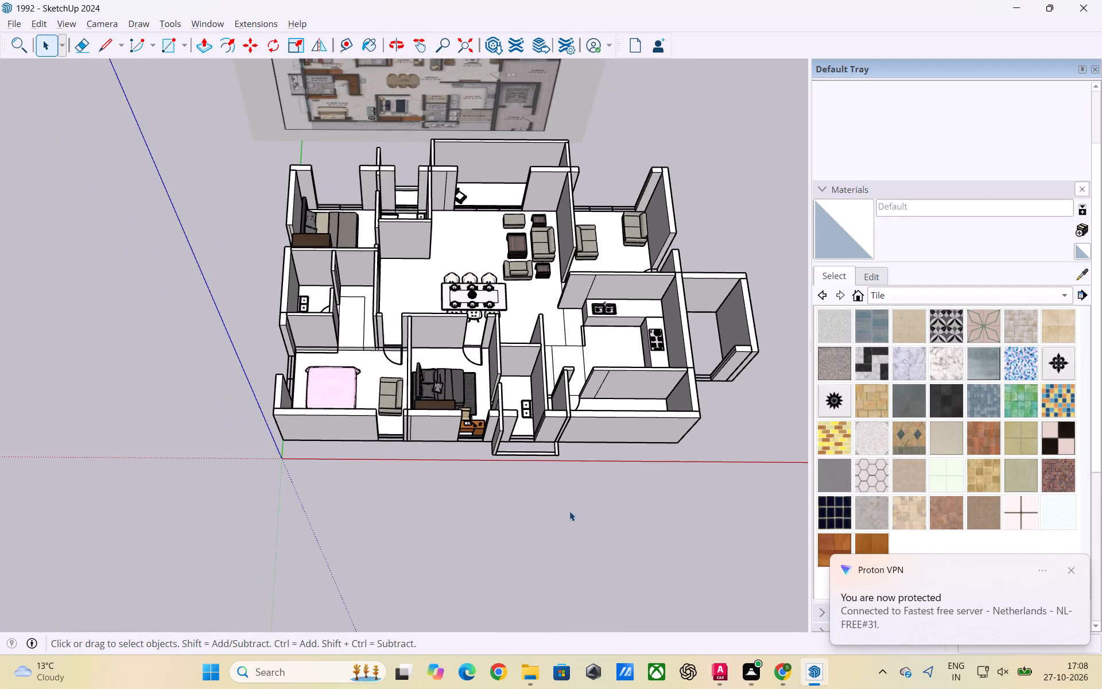
middle_drag(554, 539, 489, 572)
scroll(482, 444, up, 6)
scroll(75, 236, down, 2)
scroll(290, 394, up, 2)
scroll(296, 378, down, 1)
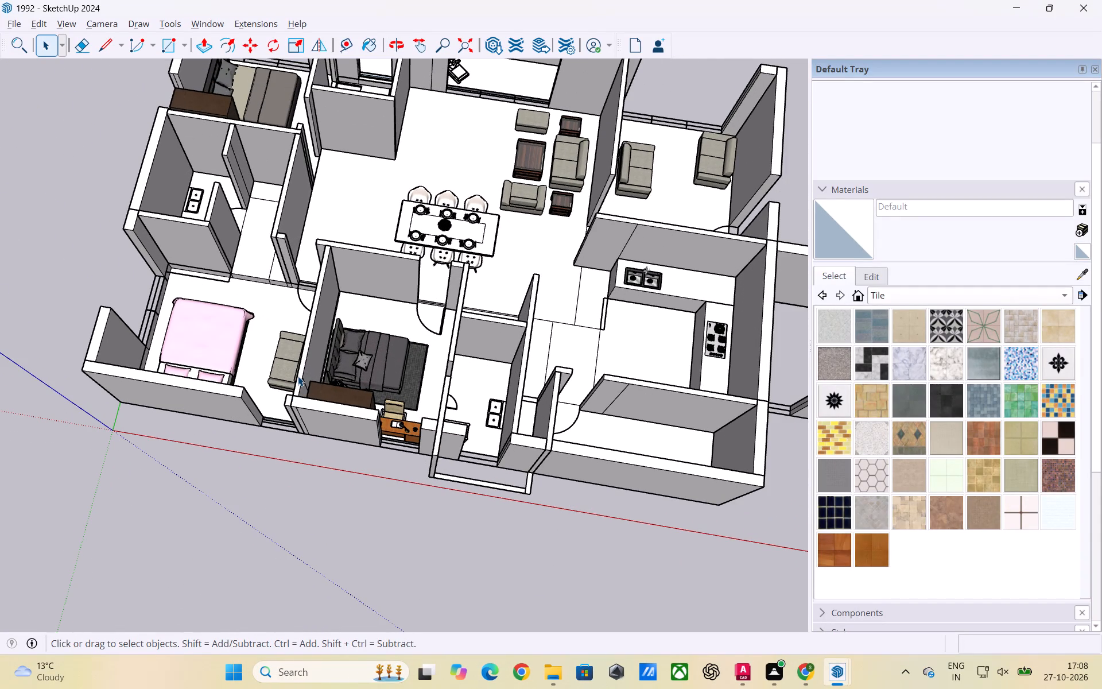
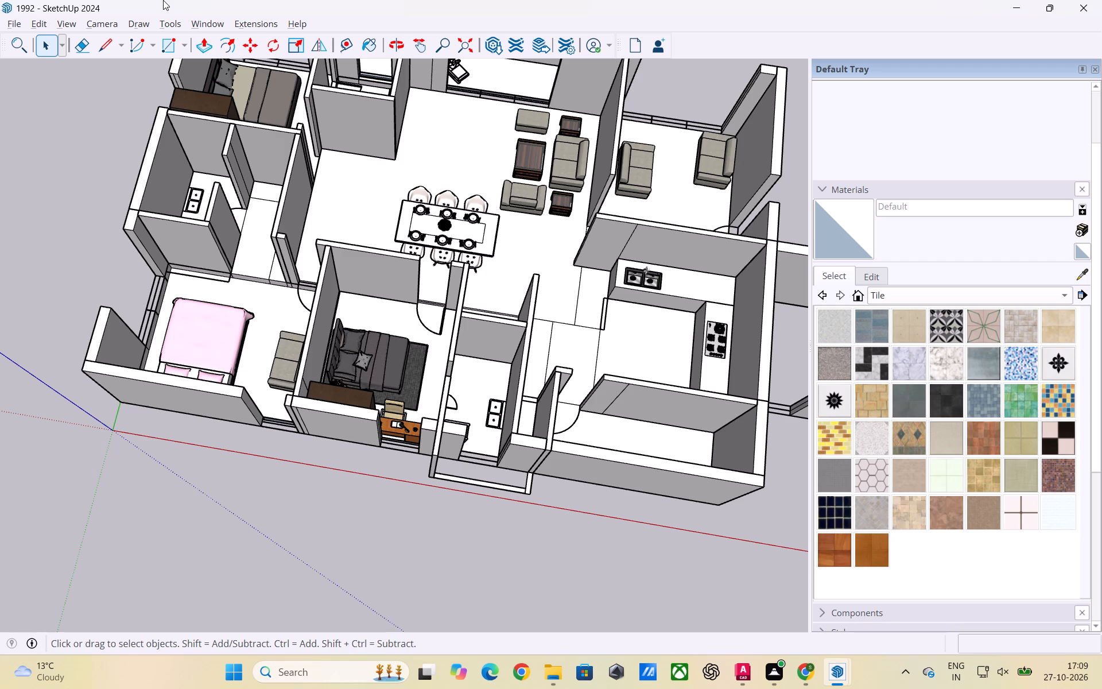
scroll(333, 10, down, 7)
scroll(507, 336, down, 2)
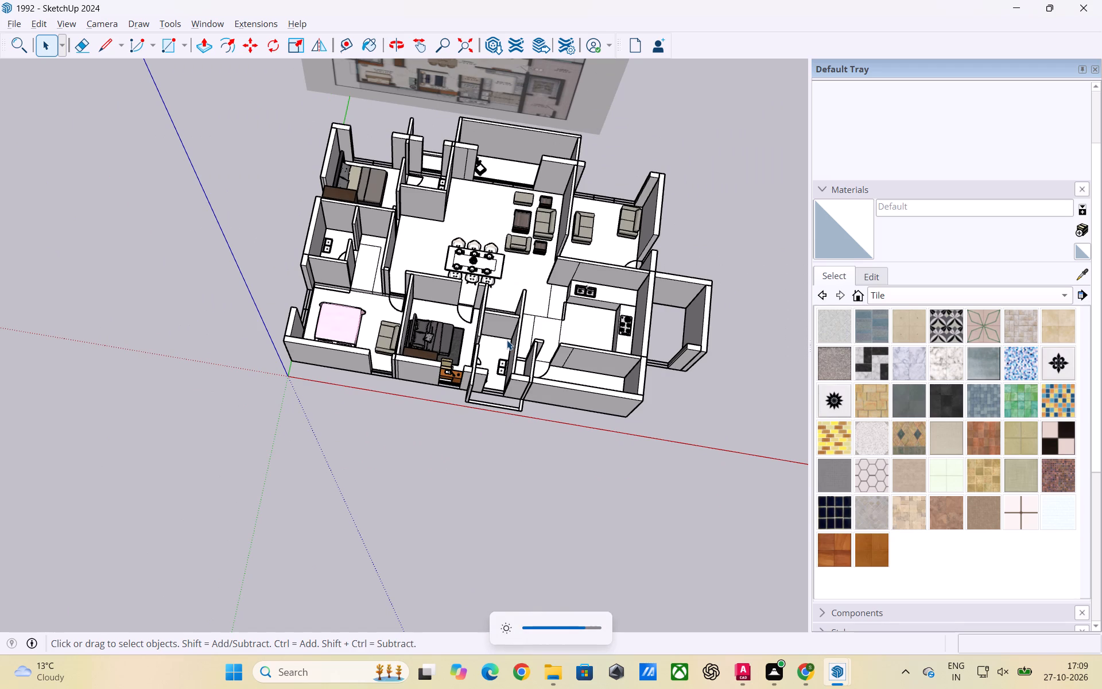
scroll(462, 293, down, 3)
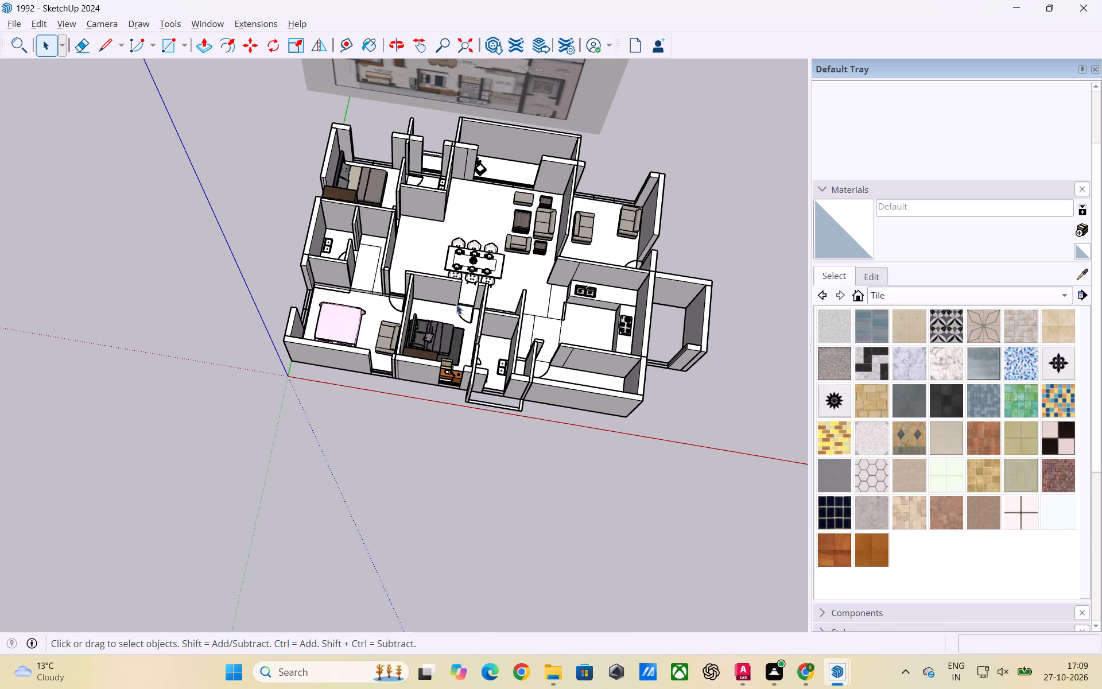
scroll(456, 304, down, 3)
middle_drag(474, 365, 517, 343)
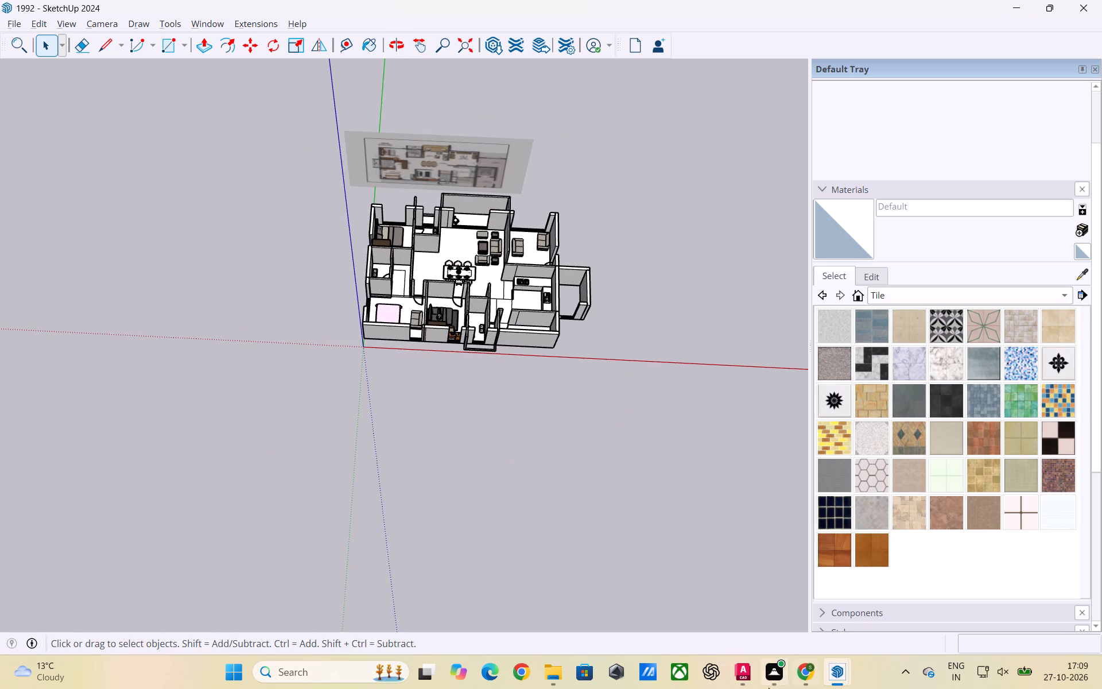
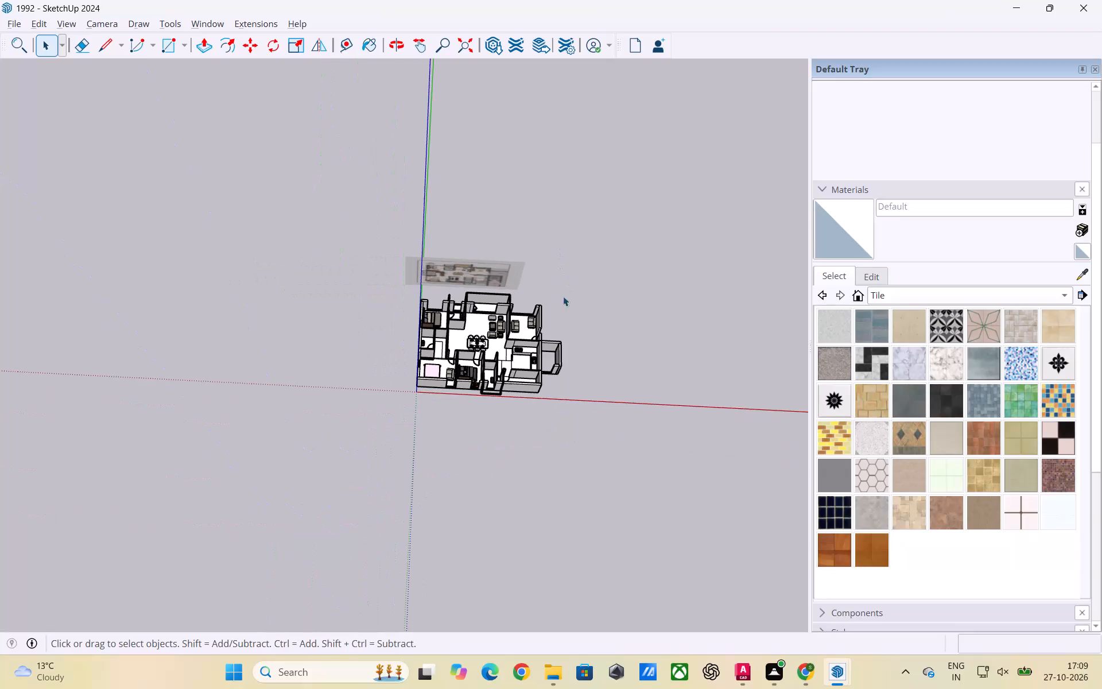
Inspect the whole furnished house model from several angles and distances.
middle_drag(535, 318, 549, 379)
scroll(522, 386, up, 8)
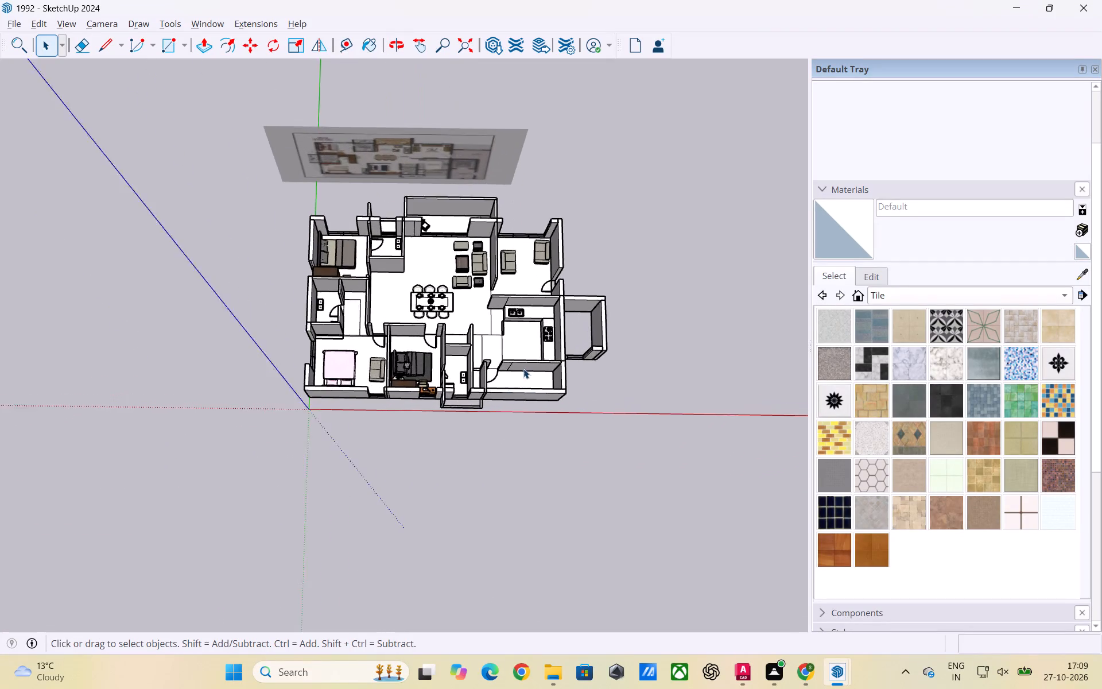
scroll(516, 372, up, 5)
middle_drag(516, 380, 519, 236)
scroll(579, 289, down, 1)
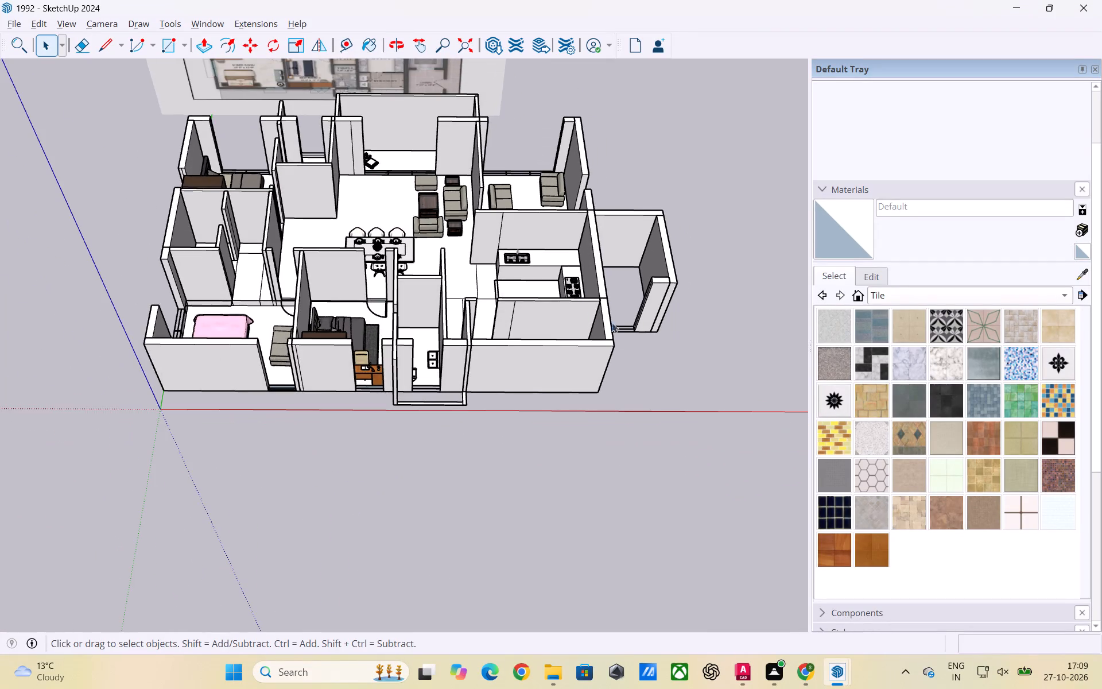
scroll(614, 336, down, 3)
middle_drag(617, 377, 459, 370)
scroll(440, 328, down, 3)
middle_drag(414, 344, 554, 365)
scroll(547, 334, up, 2)
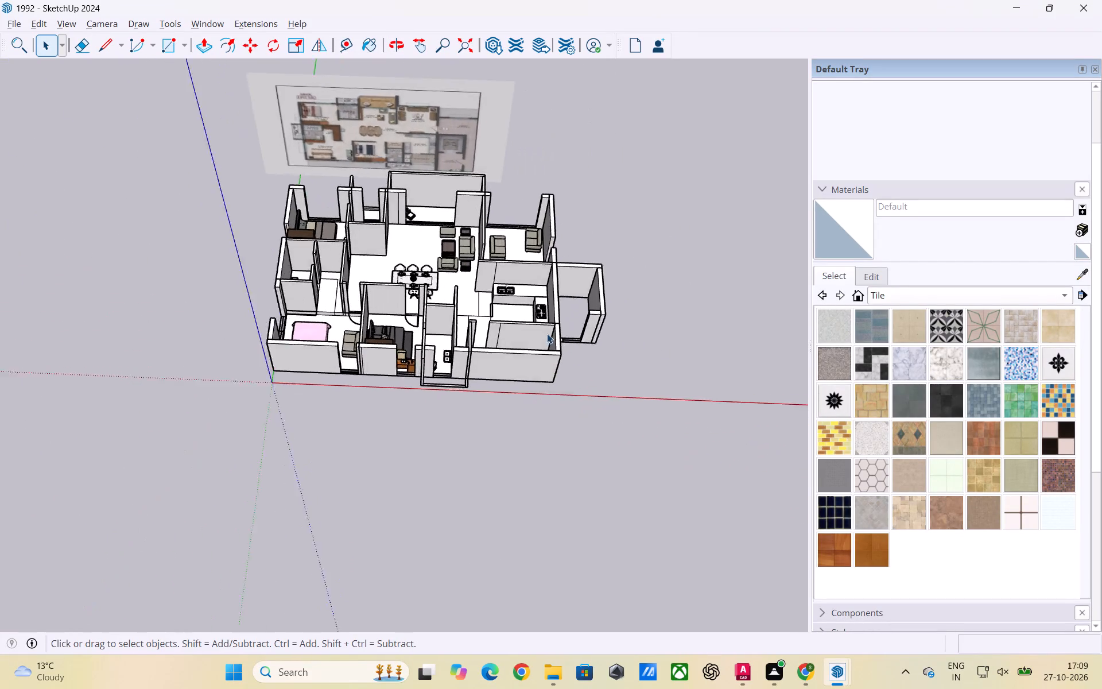
scroll(547, 334, up, 1)
scroll(527, 303, down, 6)
middle_drag(480, 315, 466, 452)
scroll(447, 258, up, 8)
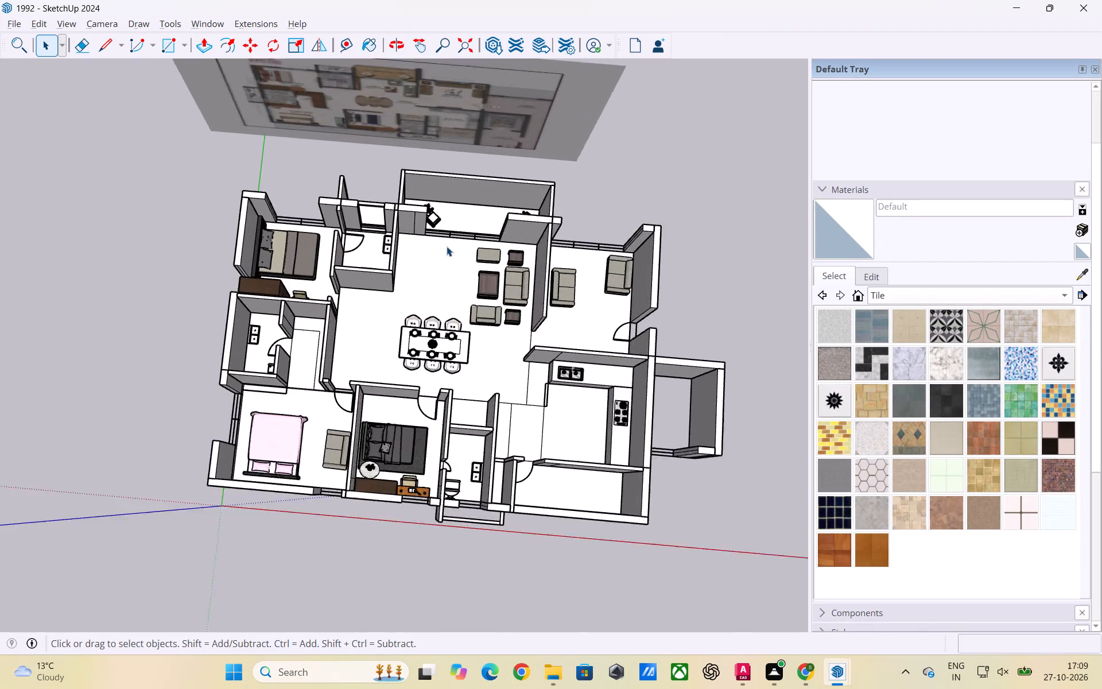
Delete the line-drawn lounge chair at the bathroom end of the balcony behind the living room.
scroll(447, 246, up, 5)
scroll(228, 195, down, 5)
scroll(330, 193, up, 5)
middle_drag(347, 175, 355, 254)
scroll(357, 180, up, 2)
click(372, 191)
double_click(362, 208)
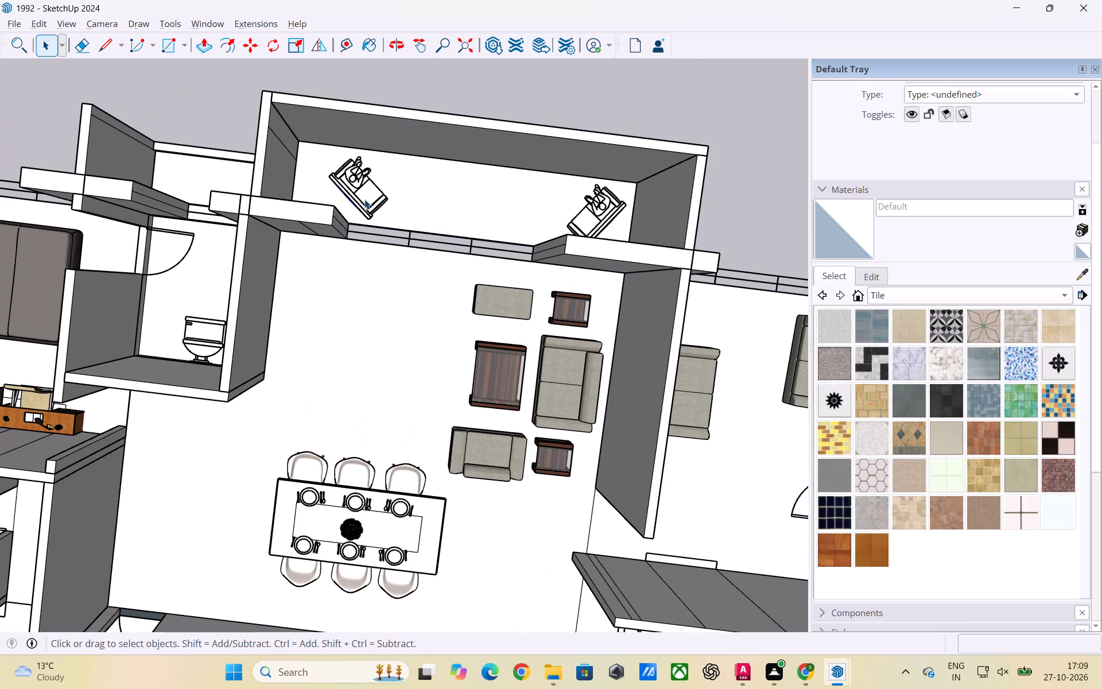
click(364, 199)
scroll(327, 181, down, 7)
click(569, 141)
scroll(401, 203, up, 2)
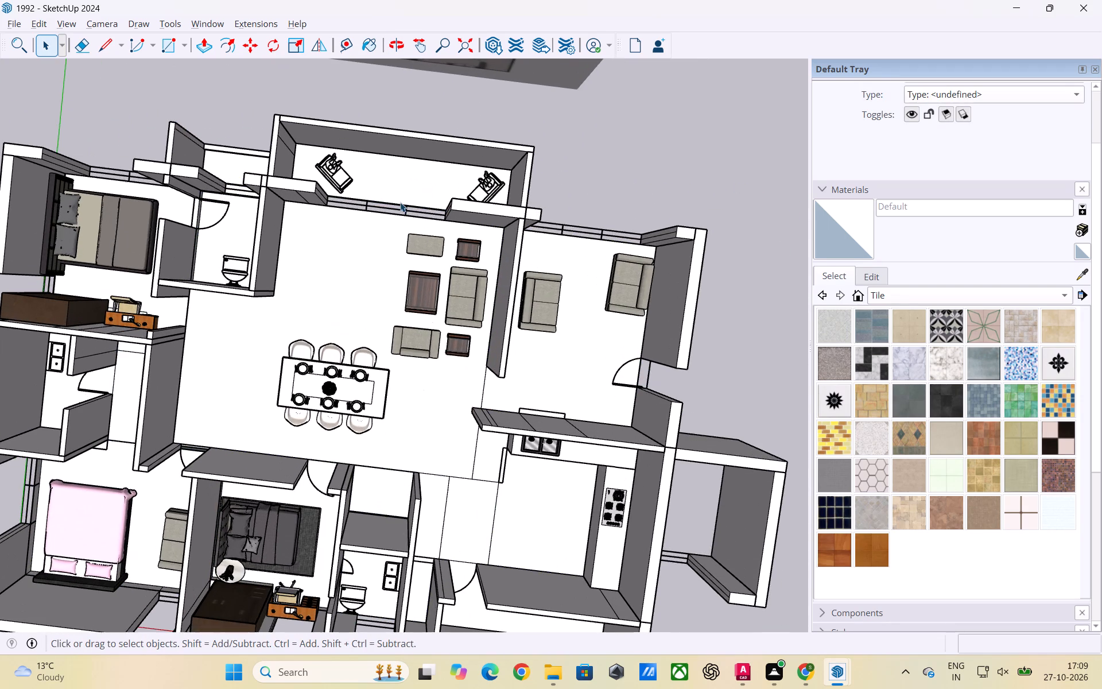
click(344, 181)
double_click(344, 181)
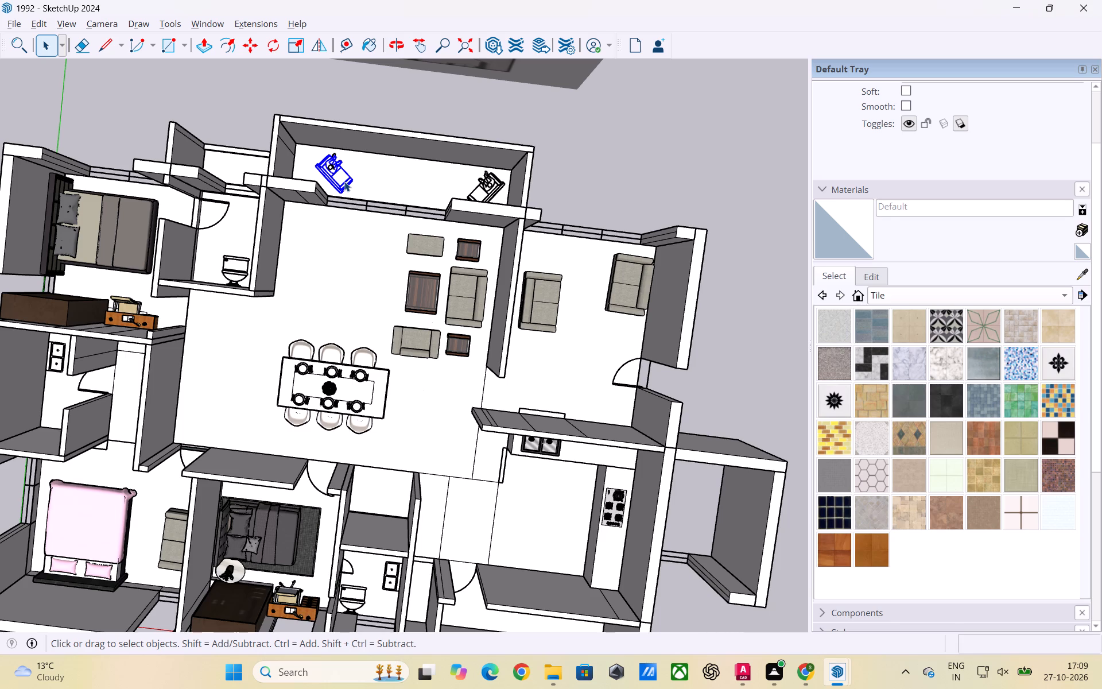
key(Delete)
Delete the leftover round piece of the removed chair from the bathroom end of the balcony floor.
drag(337, 173, 329, 158)
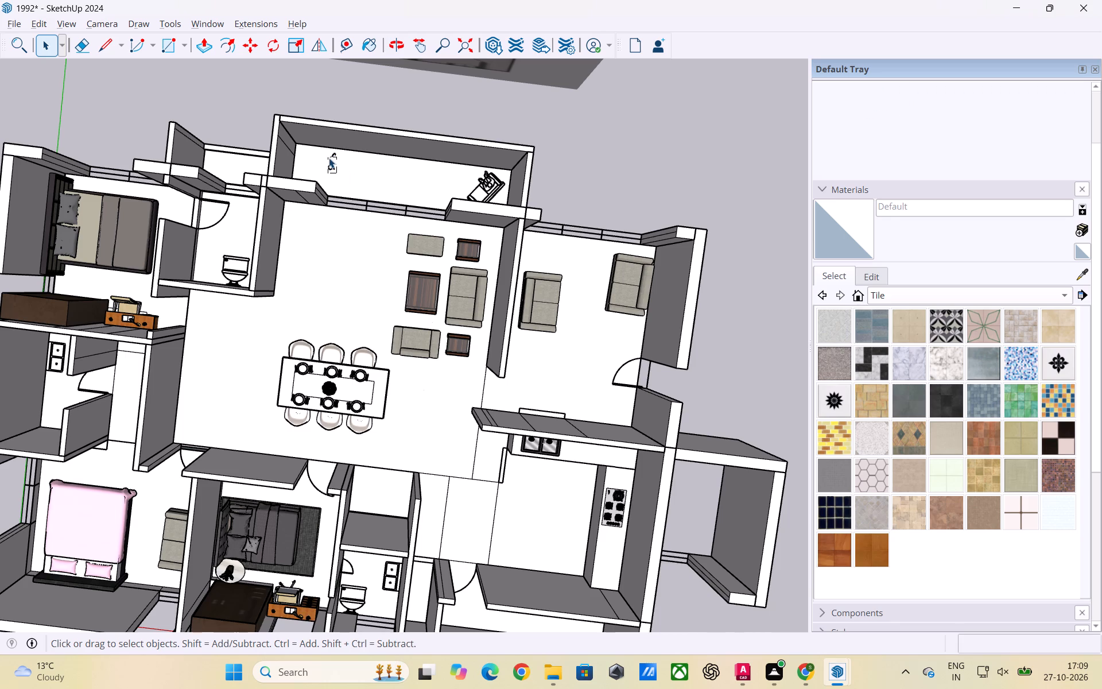
click(617, 143)
scroll(345, 183, up, 3)
triple_click(326, 162)
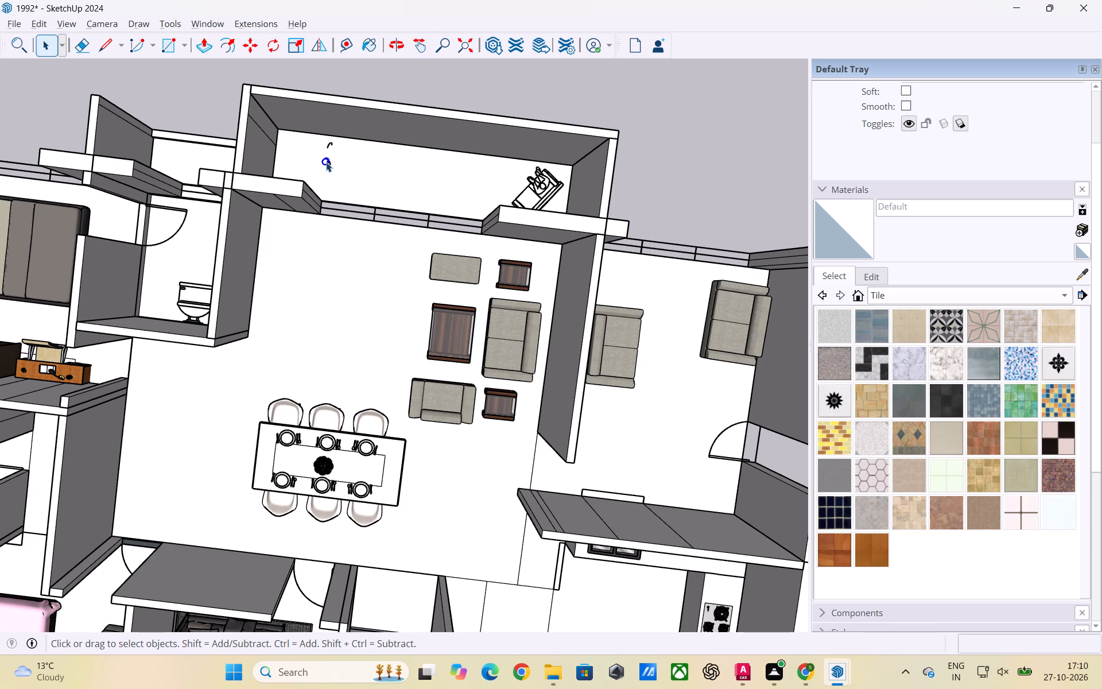
key(Delete)
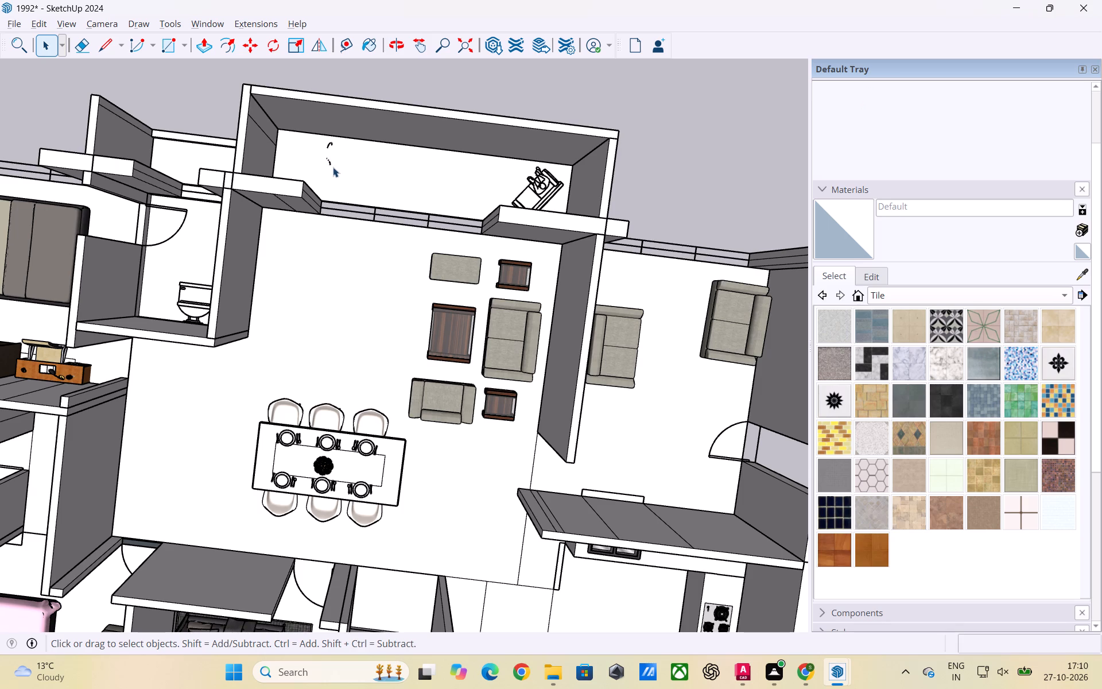
drag(333, 167, 324, 160)
click(324, 160)
double_click(328, 162)
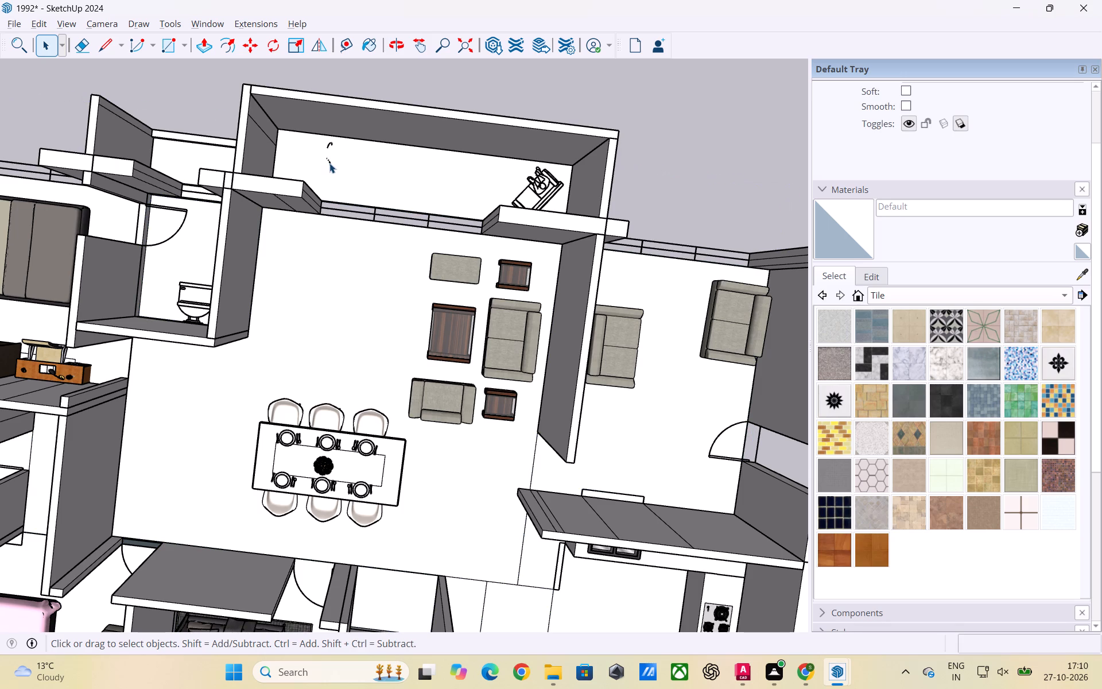
key(Delete)
double_click(329, 163)
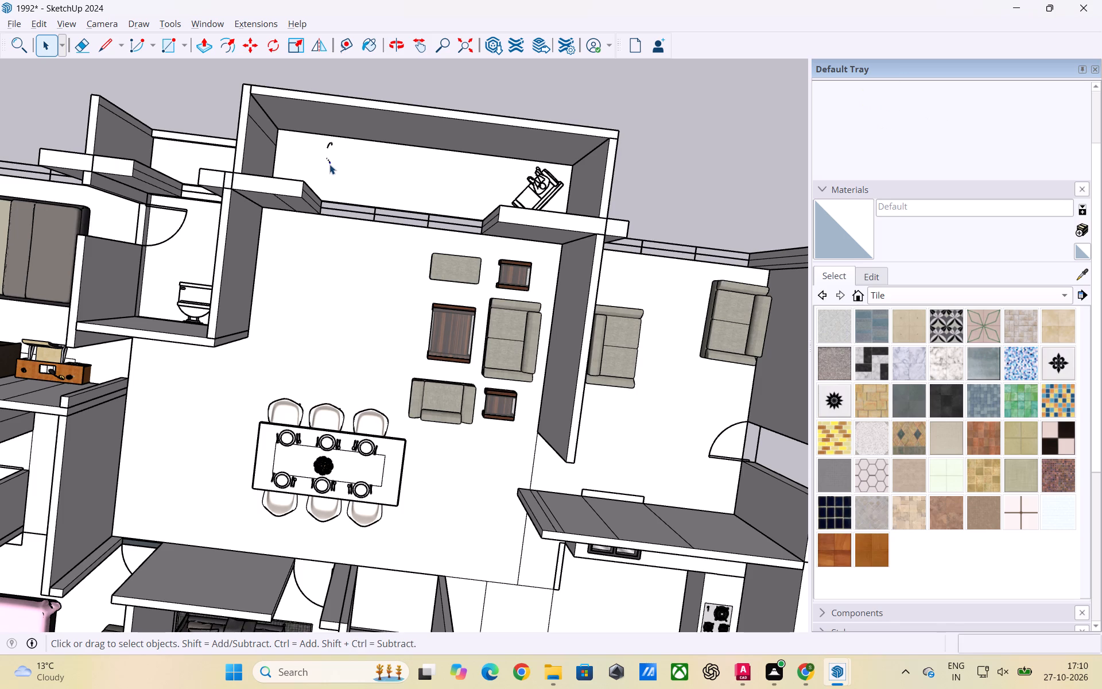
key(Delete)
Delete the remaining small curved and dotted line fragments of the removed chair from the balcony floor.
drag(331, 163, 324, 158)
double_click(324, 158)
click(329, 162)
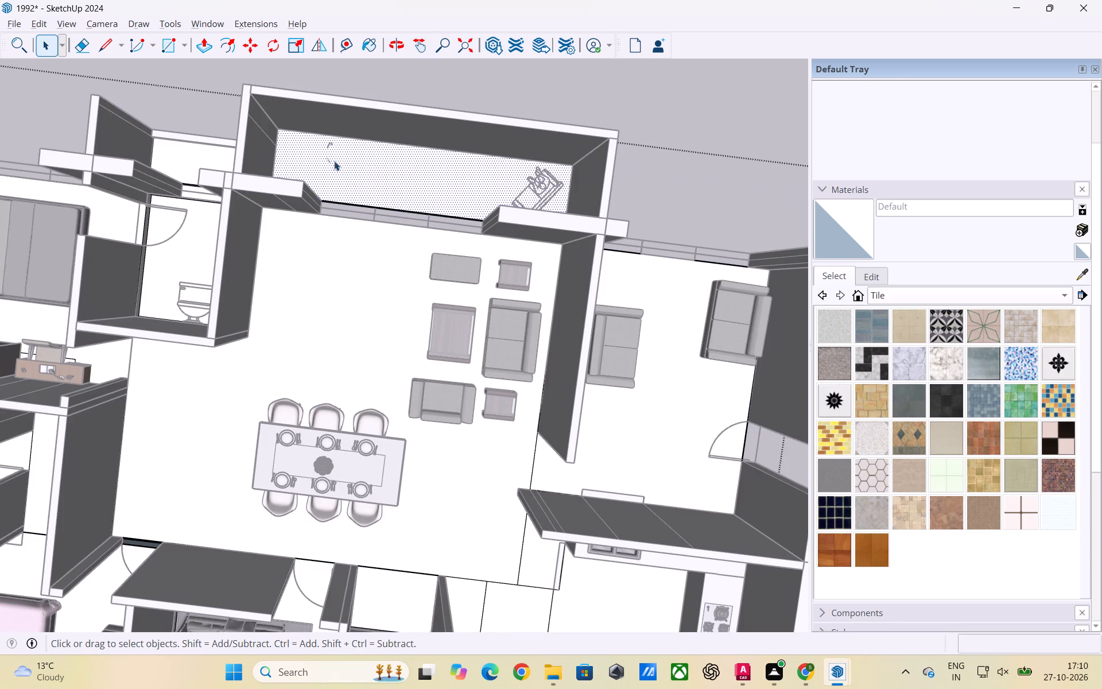
click(680, 193)
click(648, 189)
scroll(649, 117, up, 3)
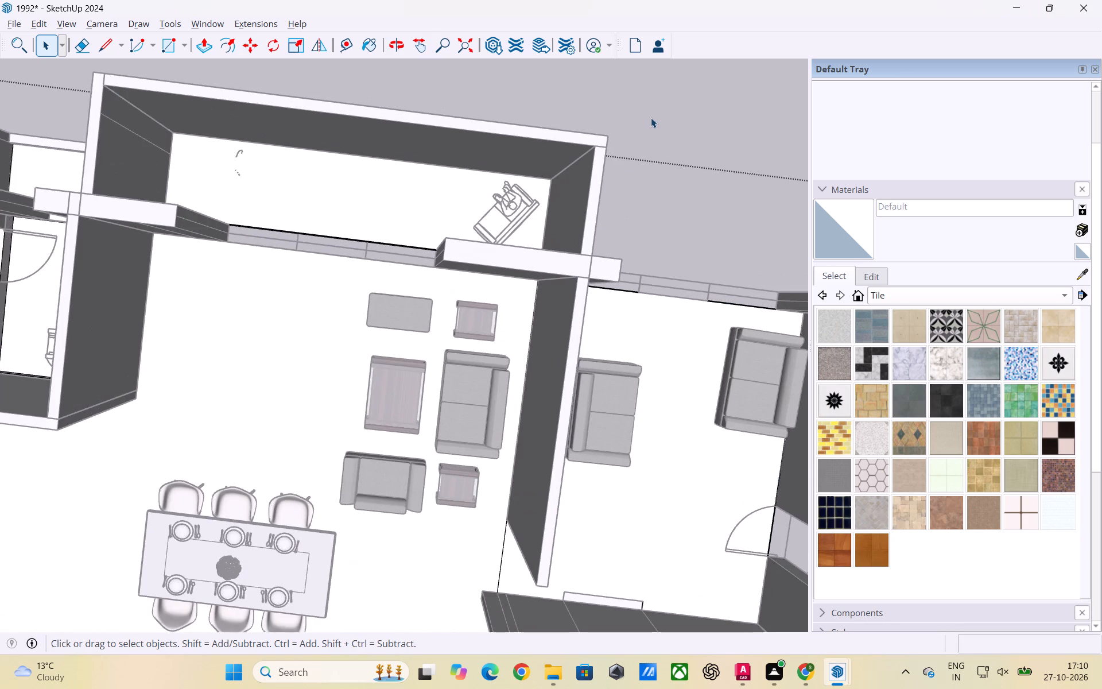
click(704, 130)
scroll(697, 130, down, 2)
scroll(278, 134, up, 5)
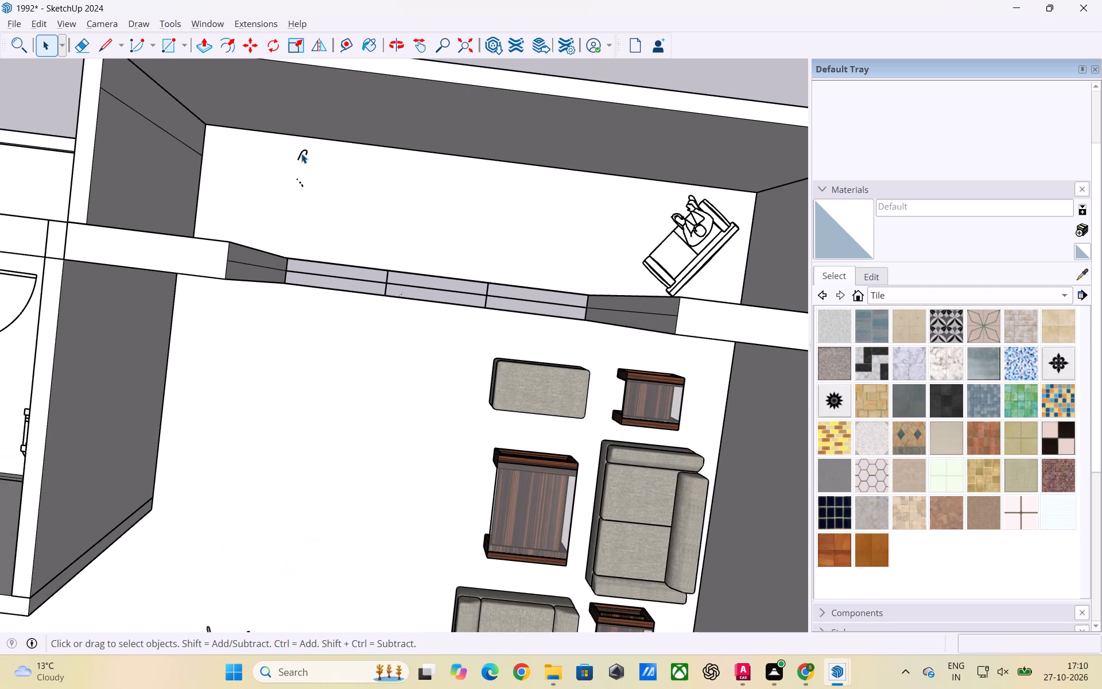
click(300, 156)
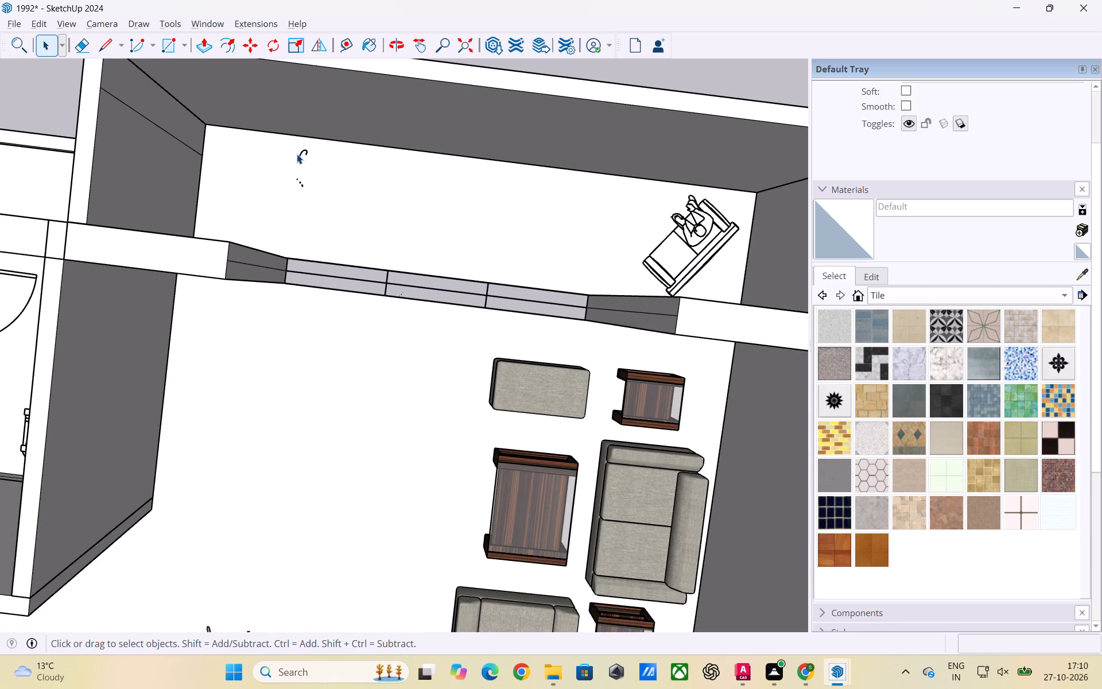
double_click(299, 156)
drag(293, 144, 329, 202)
scroll(292, 187, down, 6)
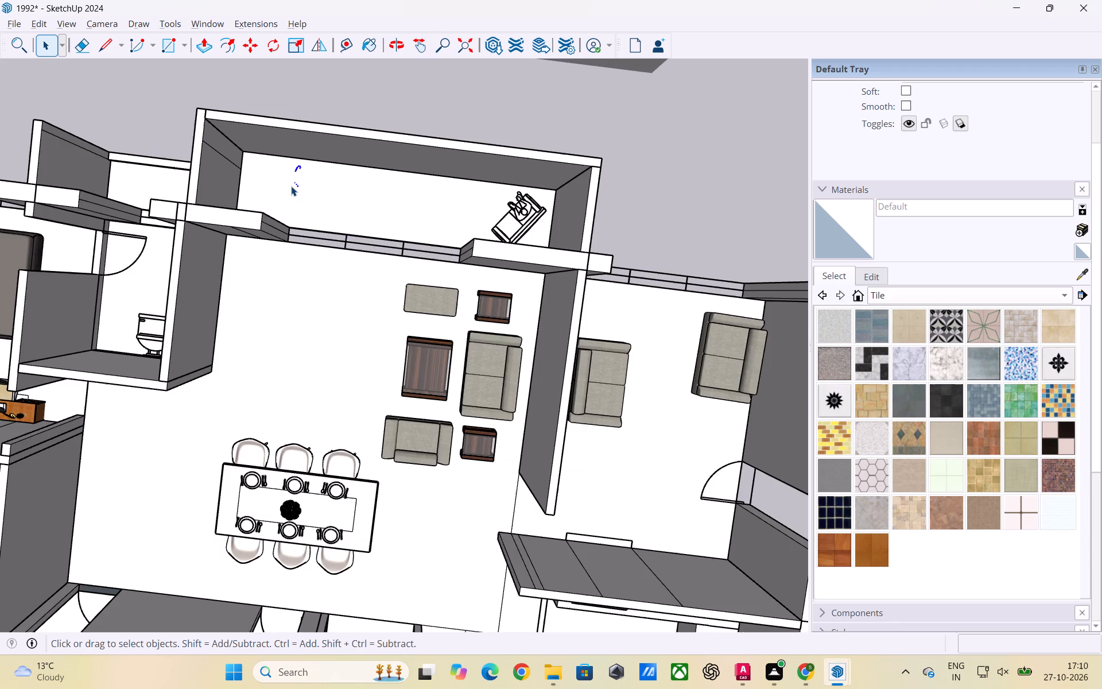
scroll(291, 186, down, 3)
key(Delete)
Delete the second line-drawn lounge chair at the opposite end of the balcony.
scroll(441, 191, up, 6)
middle_drag(457, 215, 469, 242)
triple_click(476, 249)
click(476, 249)
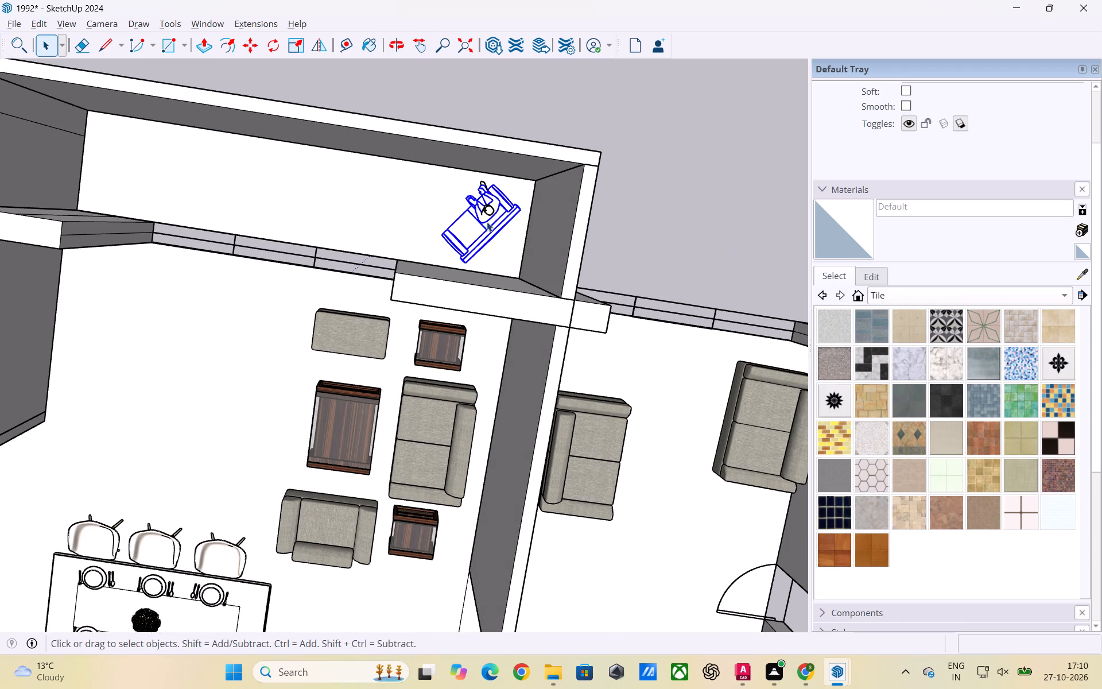
drag(495, 222, 478, 204)
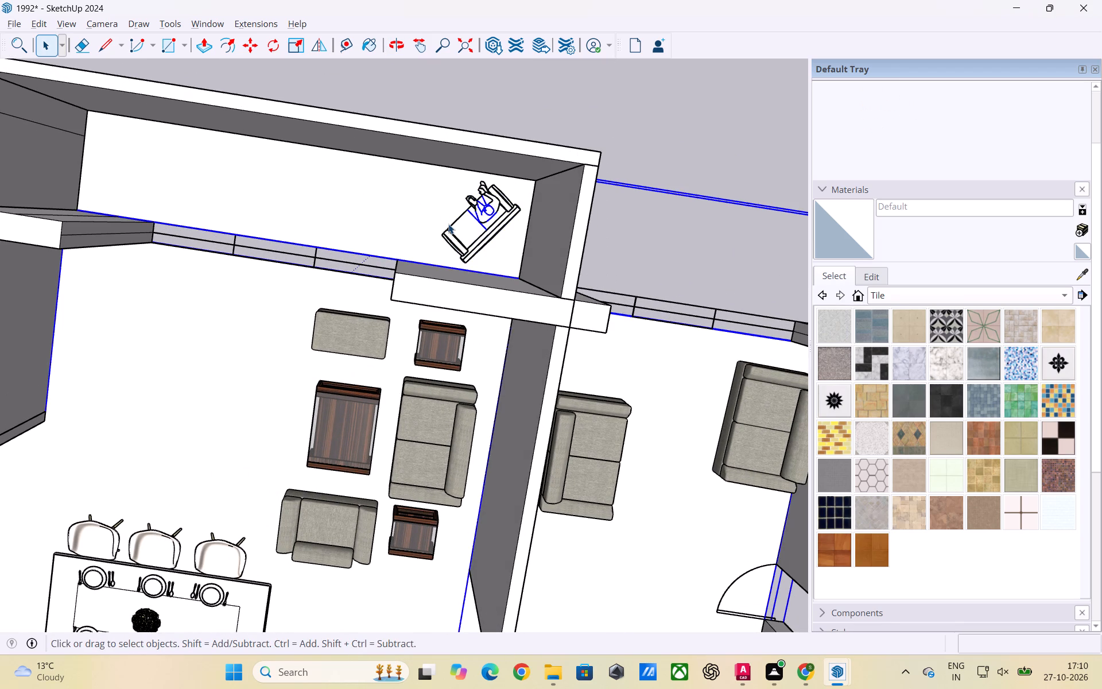
triple_click(448, 224)
scroll(440, 185, down, 3)
click(621, 238)
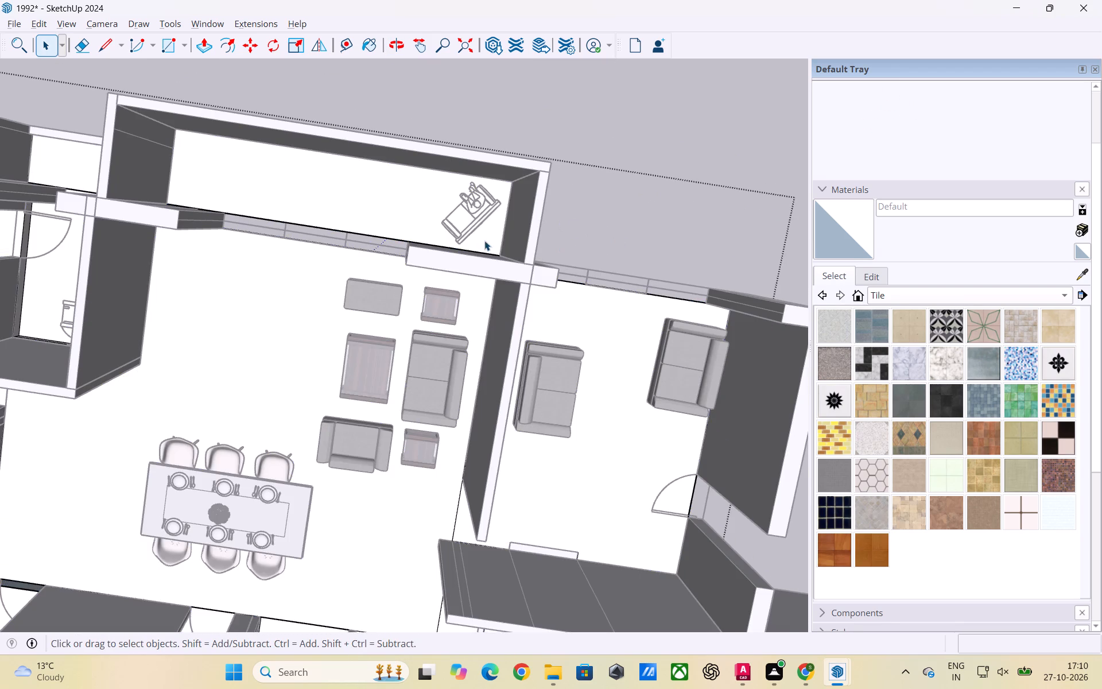
scroll(484, 241, up, 1)
click(615, 214)
scroll(491, 200, up, 2)
click(631, 122)
scroll(422, 134, down, 6)
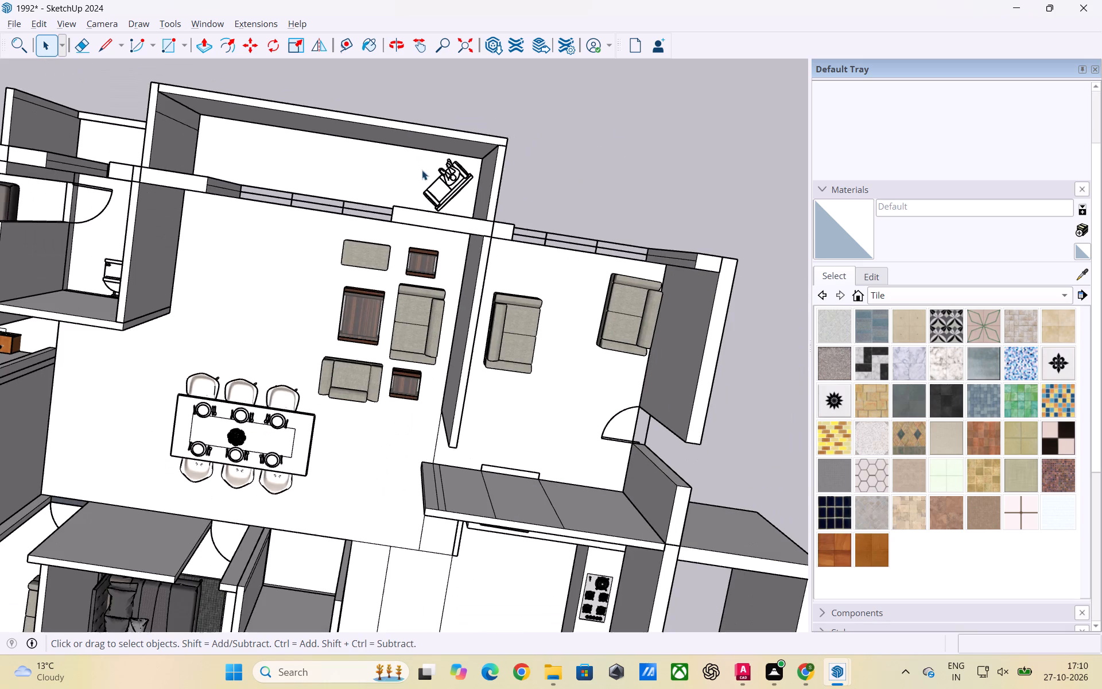
triple_click(451, 196)
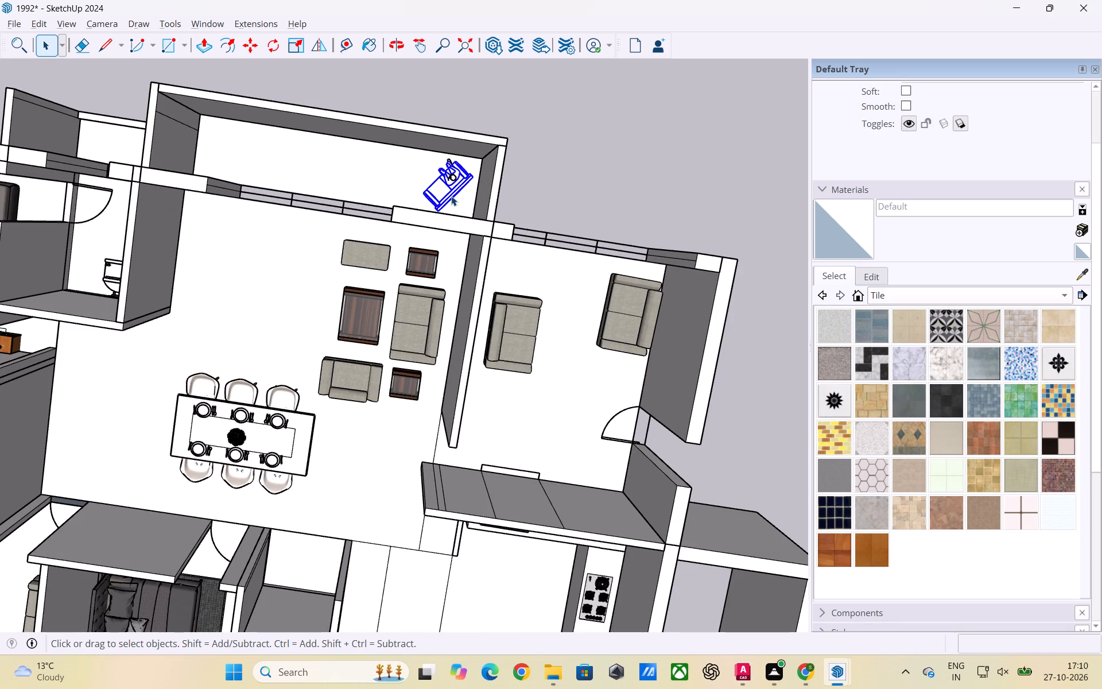
key(Delete)
Delete the leftover round and curved fragments of the second chair from the balcony floor.
drag(457, 181, 447, 176)
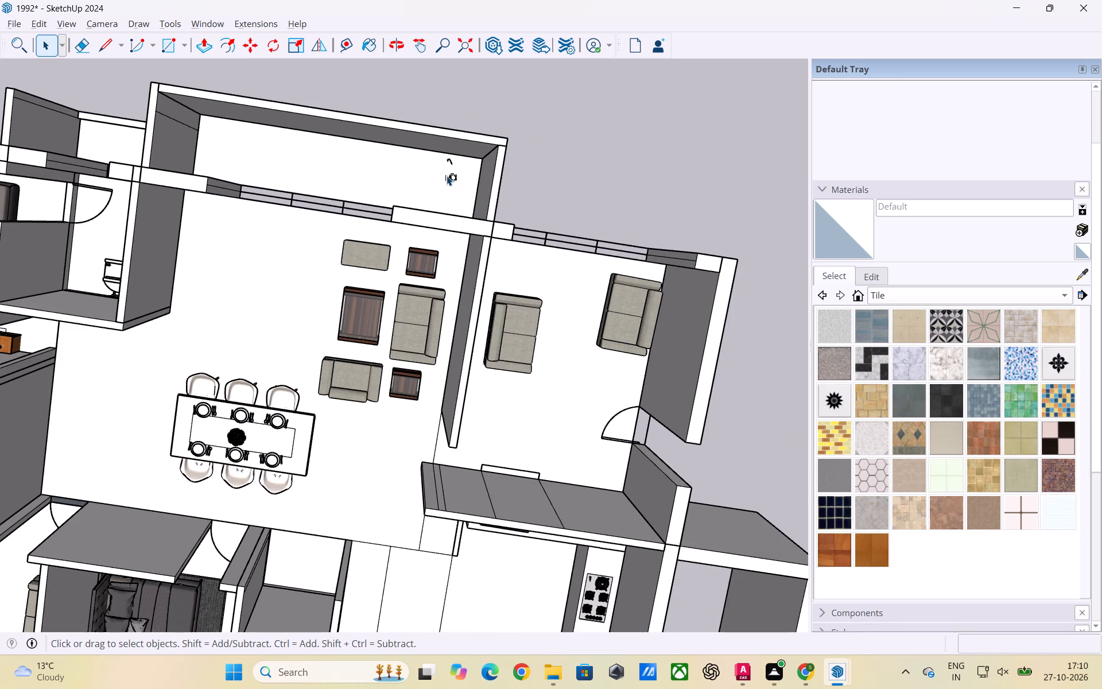
drag(447, 176, 444, 176)
double_click(449, 177)
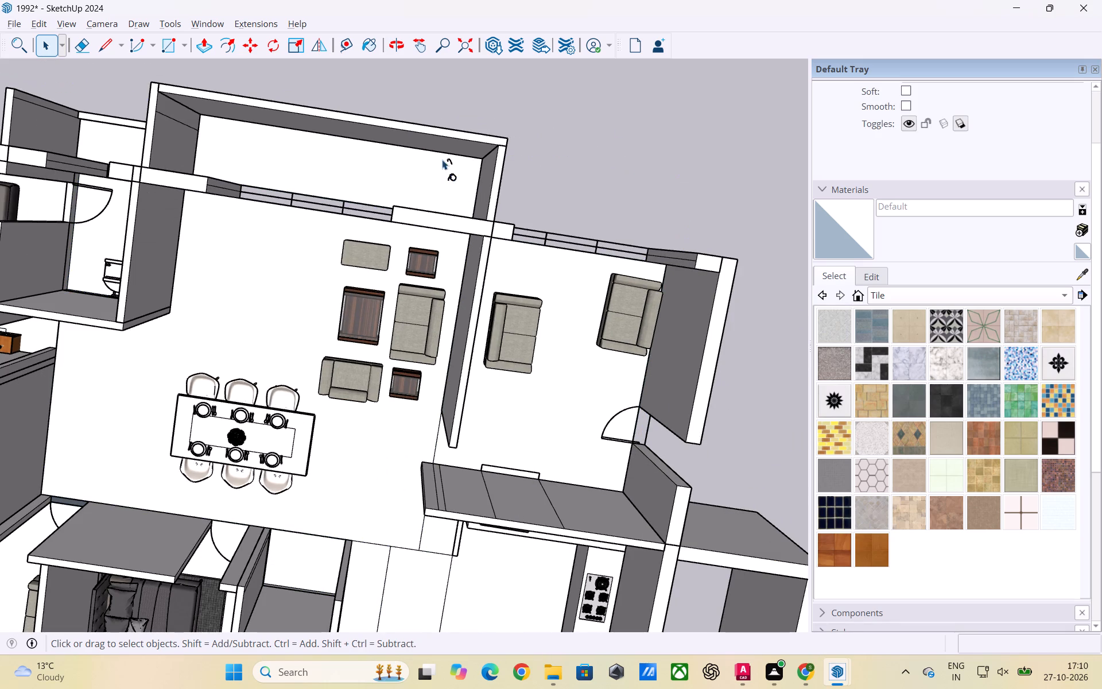
drag(445, 157, 459, 187)
key(Delete)
scroll(491, 167, down, 6)
click(617, 128)
Inspect the overall house and its cleared balcony from several angles.
scroll(376, 172, down, 3)
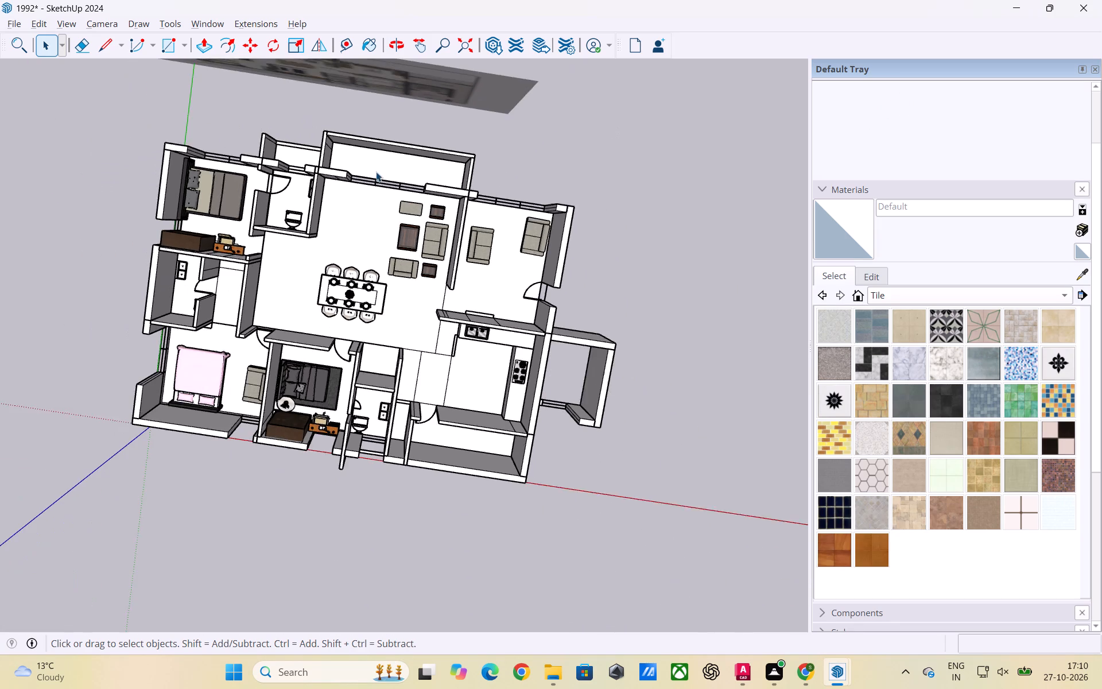
scroll(376, 172, down, 2)
scroll(427, 218, up, 2)
middle_drag(431, 230, 499, 183)
scroll(509, 186, up, 3)
middle_drag(442, 233, 490, 162)
scroll(493, 156, up, 1)
scroll(402, 174, down, 3)
scroll(116, 173, down, 6)
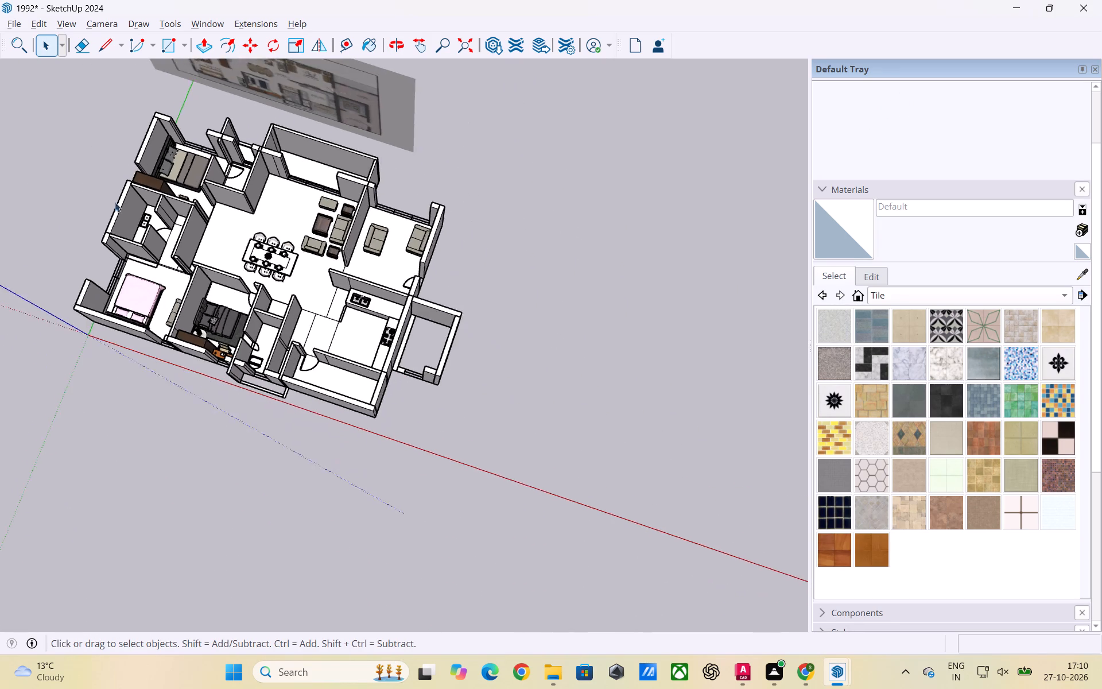
middle_drag(129, 313, 242, 313)
scroll(580, 210, down, 6)
scroll(374, 230, up, 4)
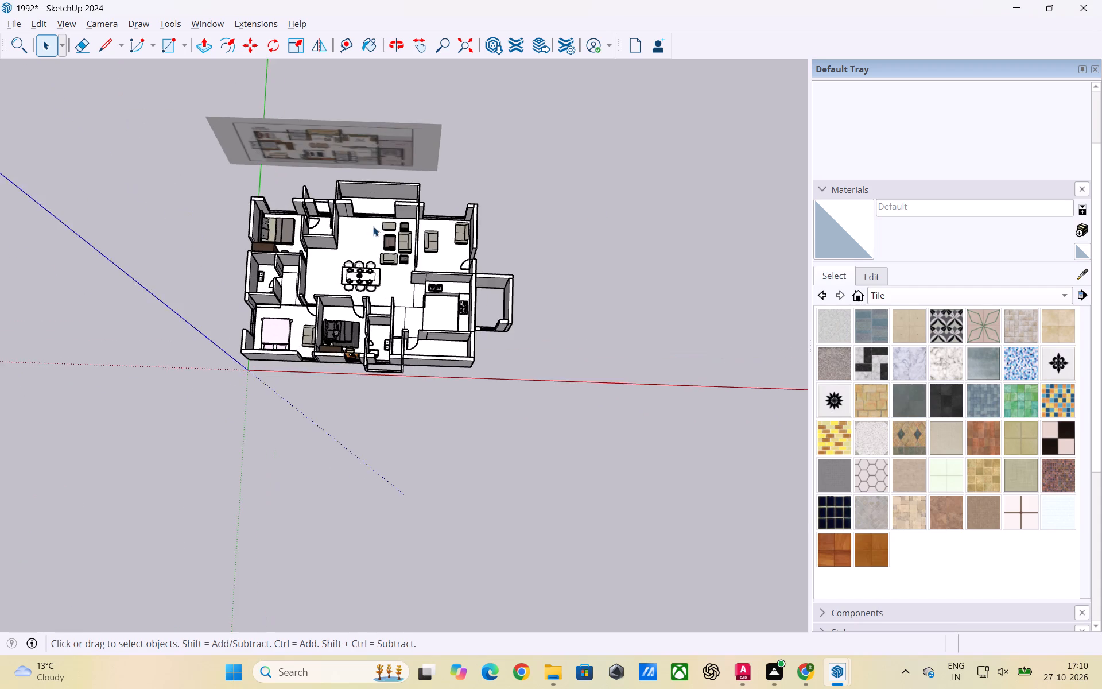
scroll(373, 226, up, 1)
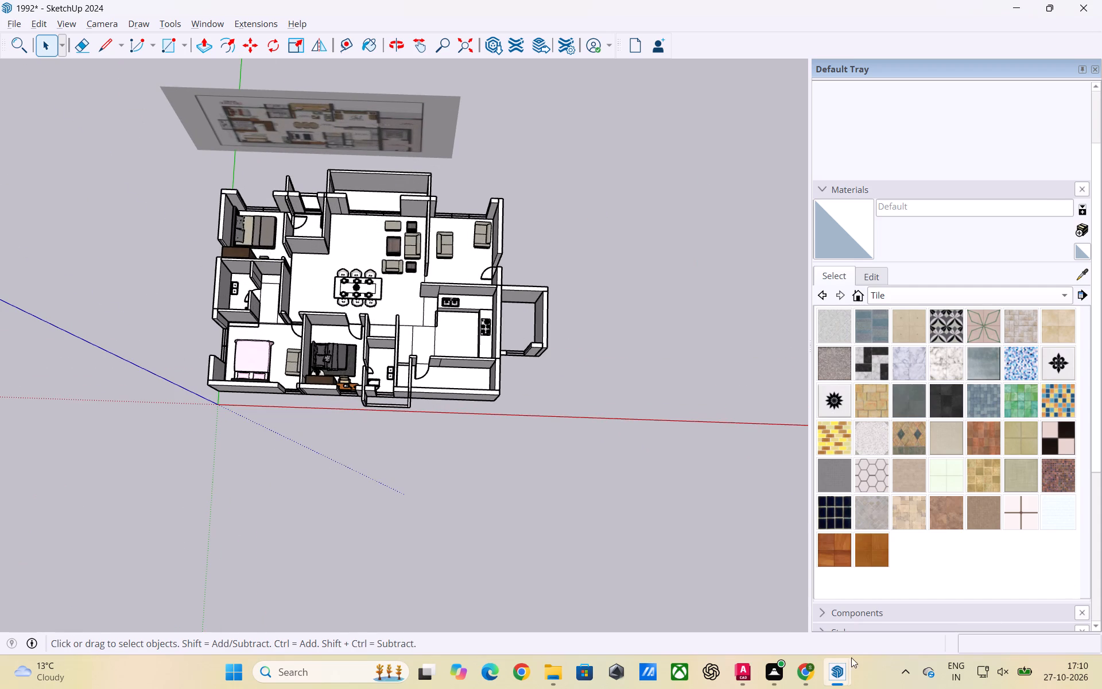
Switch to the 1601 SFT model, copy its two balcony chairs, and return to the 1992 model.
click(883, 601)
scroll(712, 339, down, 2)
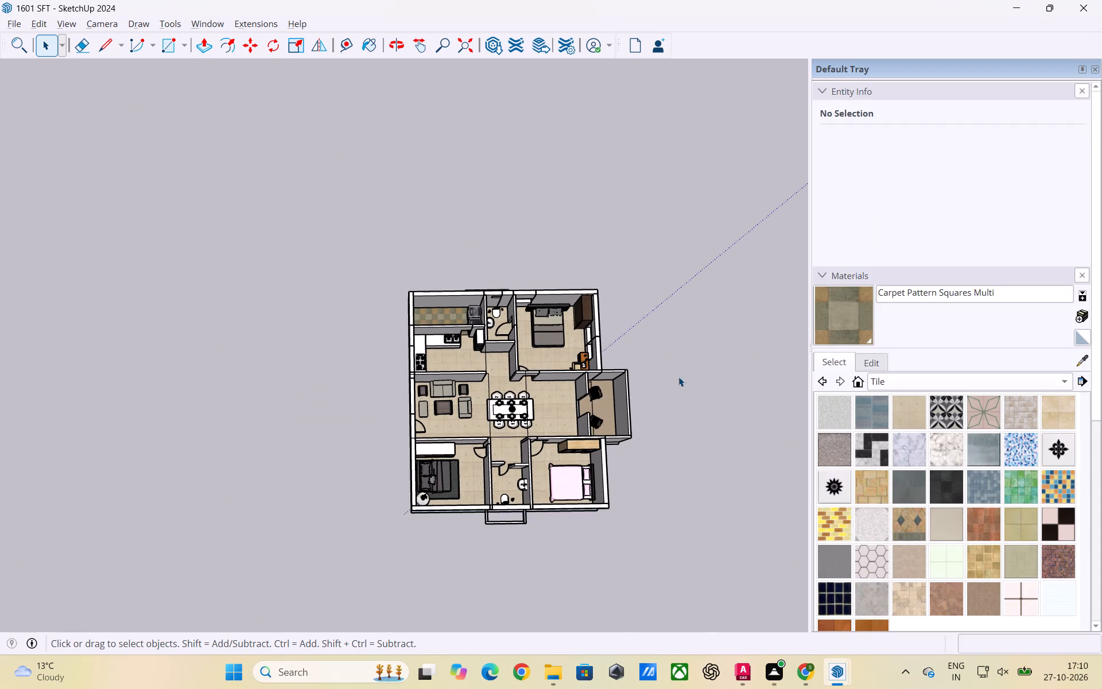
scroll(425, 454, up, 3)
scroll(263, 338, down, 4)
scroll(558, 407, up, 6)
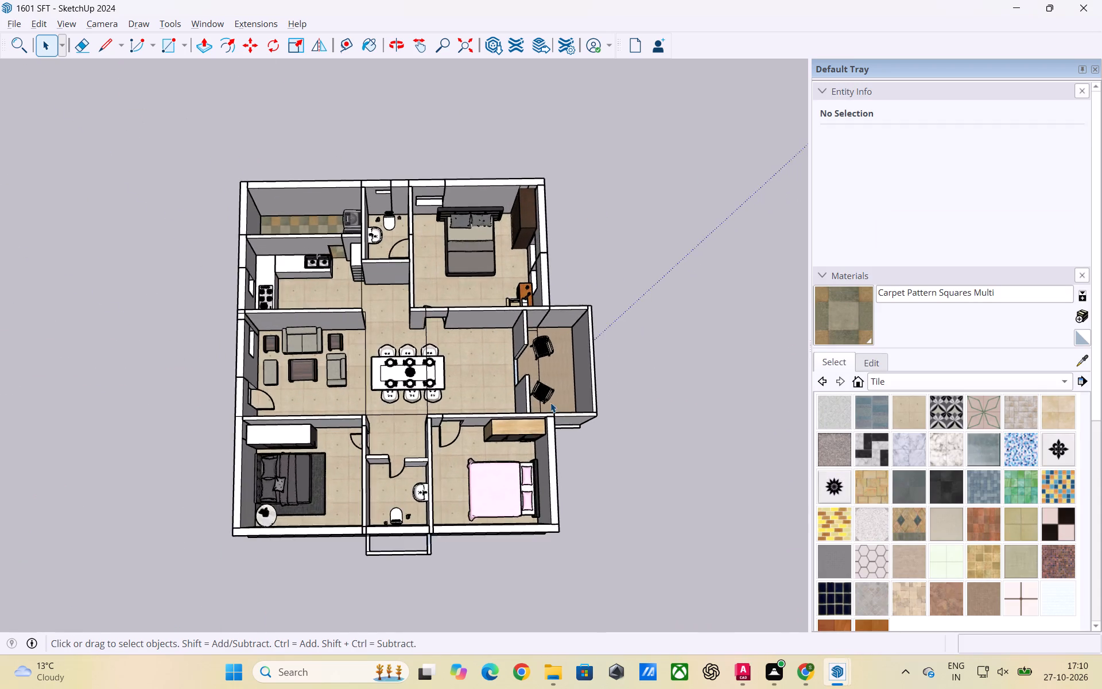
scroll(550, 402, up, 4)
click(548, 389)
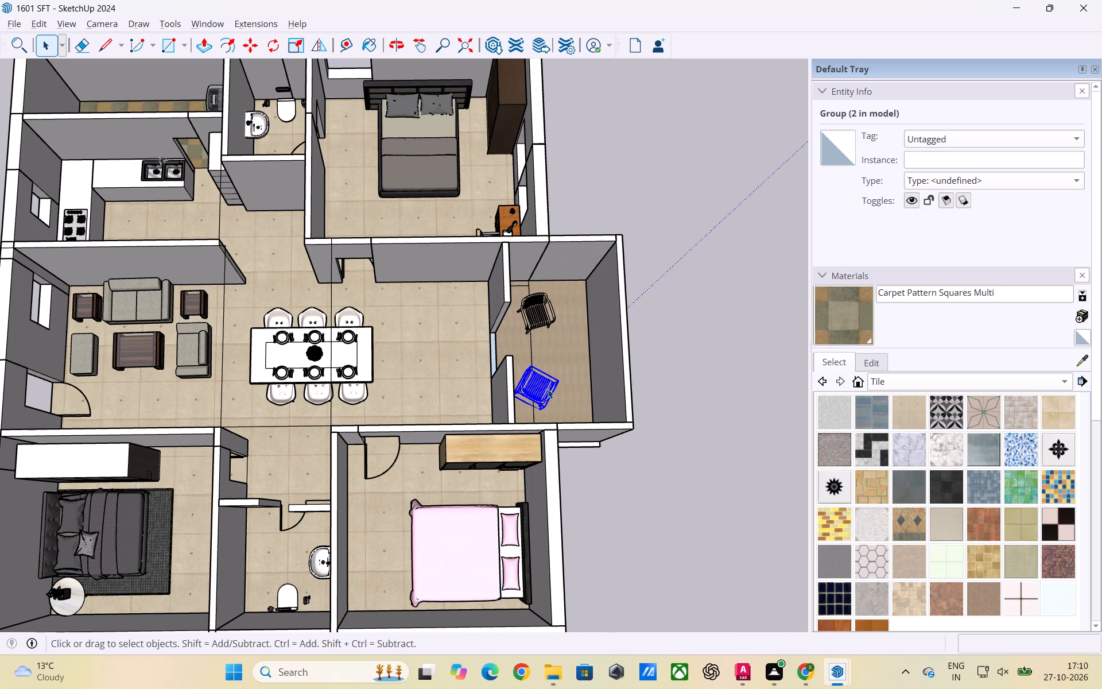
shift+click(544, 322)
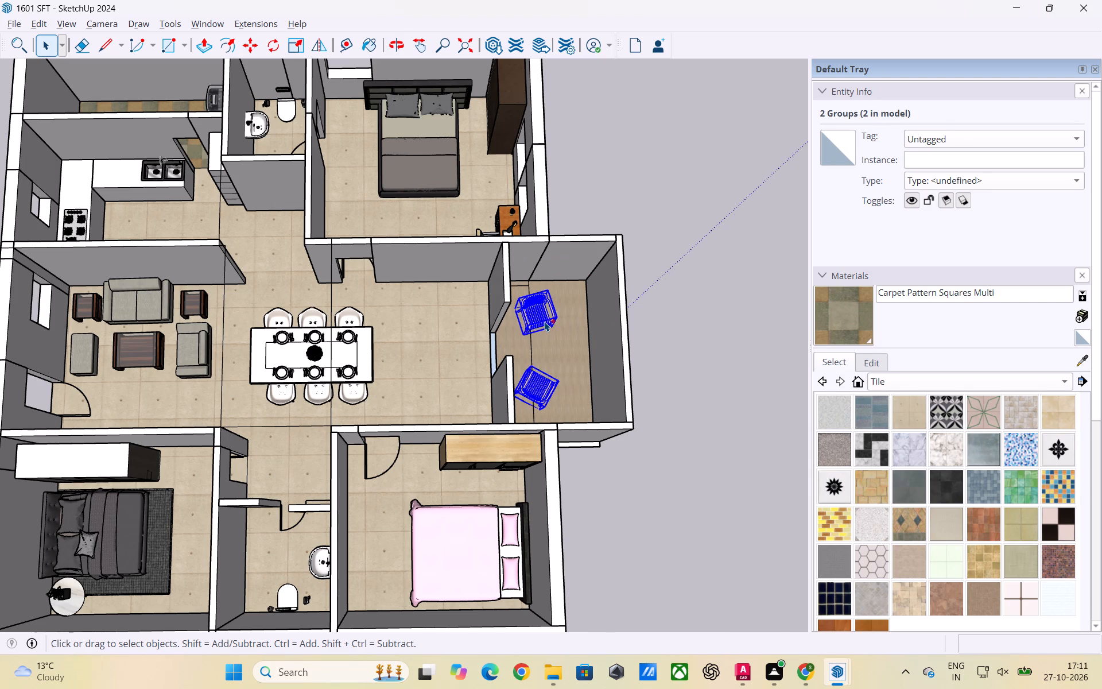
key(ctrl+c)
key(alt+Tab)
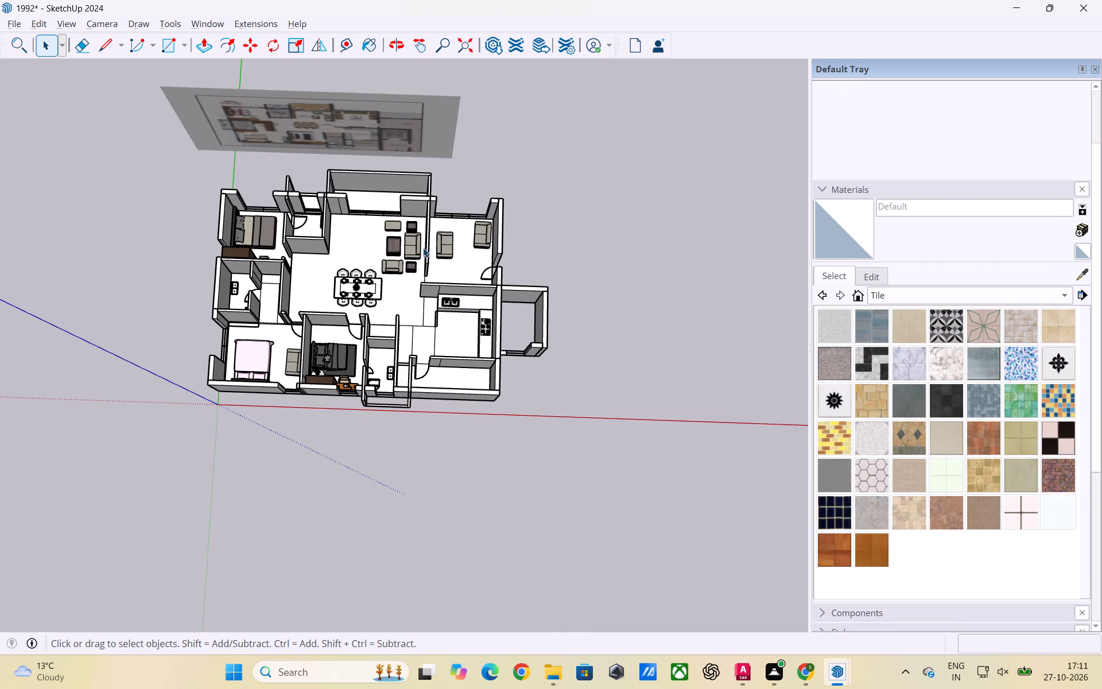
Paste the two copied chairs onto the open living room floor, between the bathroom wall and the sofa set.
scroll(392, 202, down, 4)
middle_drag(382, 206, 380, 276)
scroll(361, 193, up, 6)
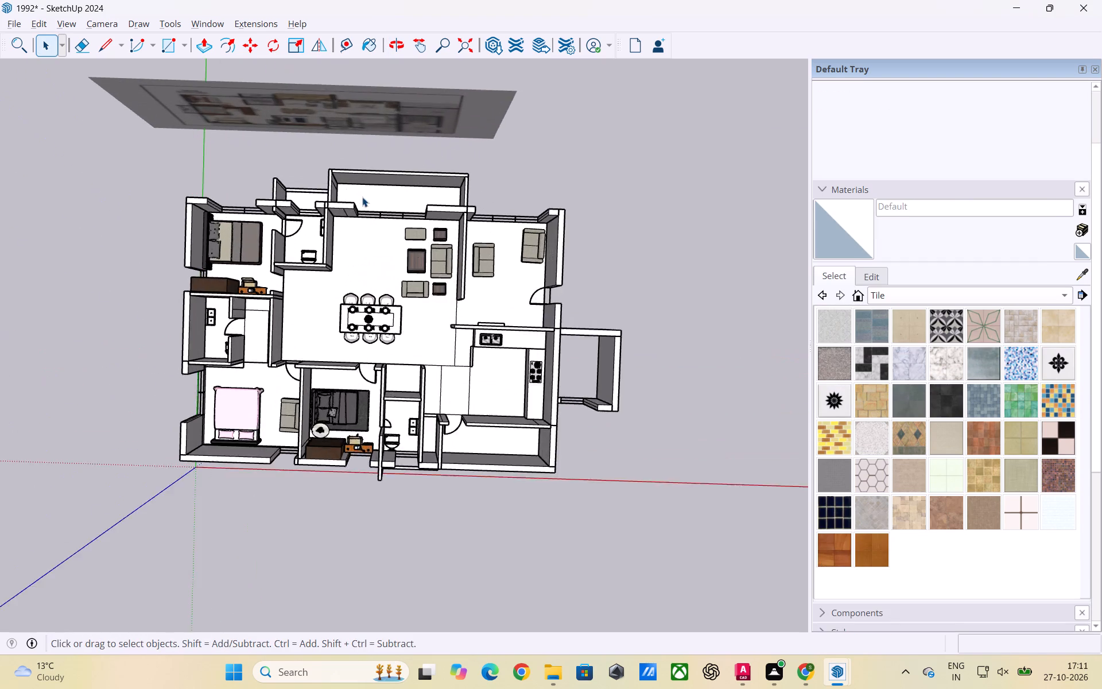
scroll(362, 197, up, 2)
key(ctrl+v)
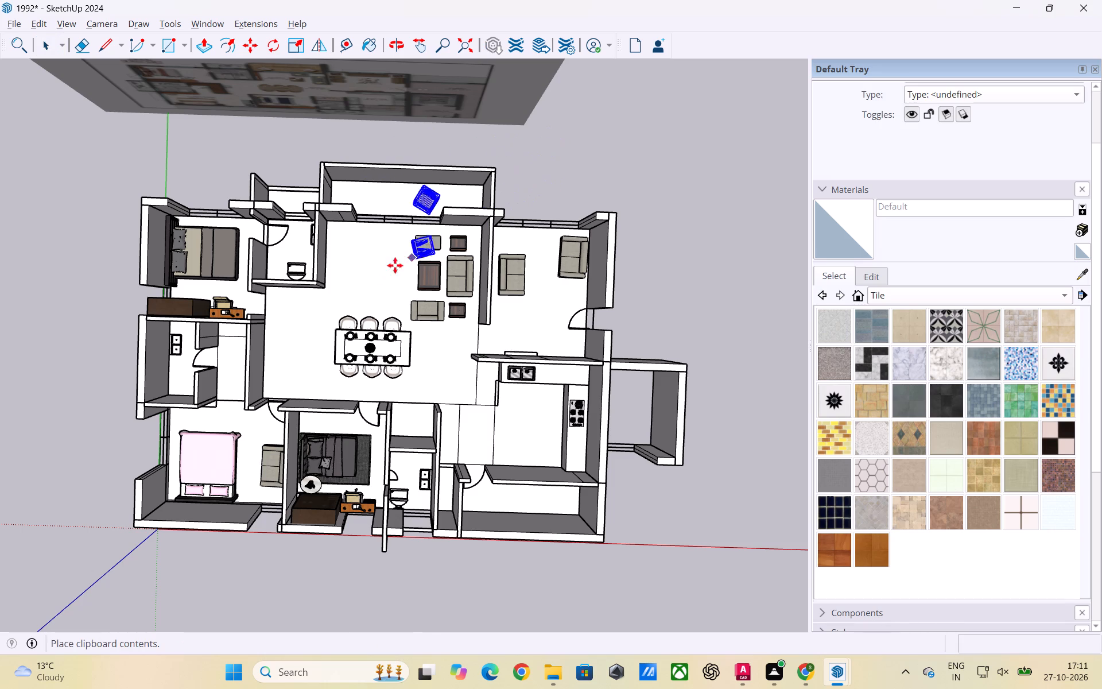
click(366, 292)
key(space)
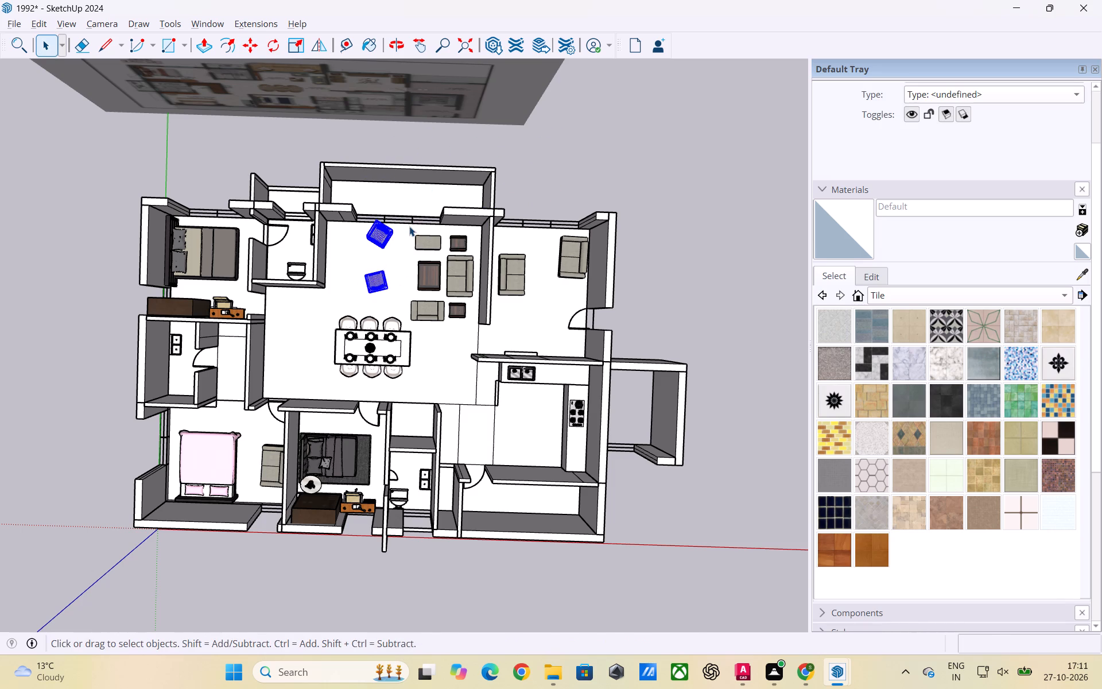
scroll(379, 221, up, 3)
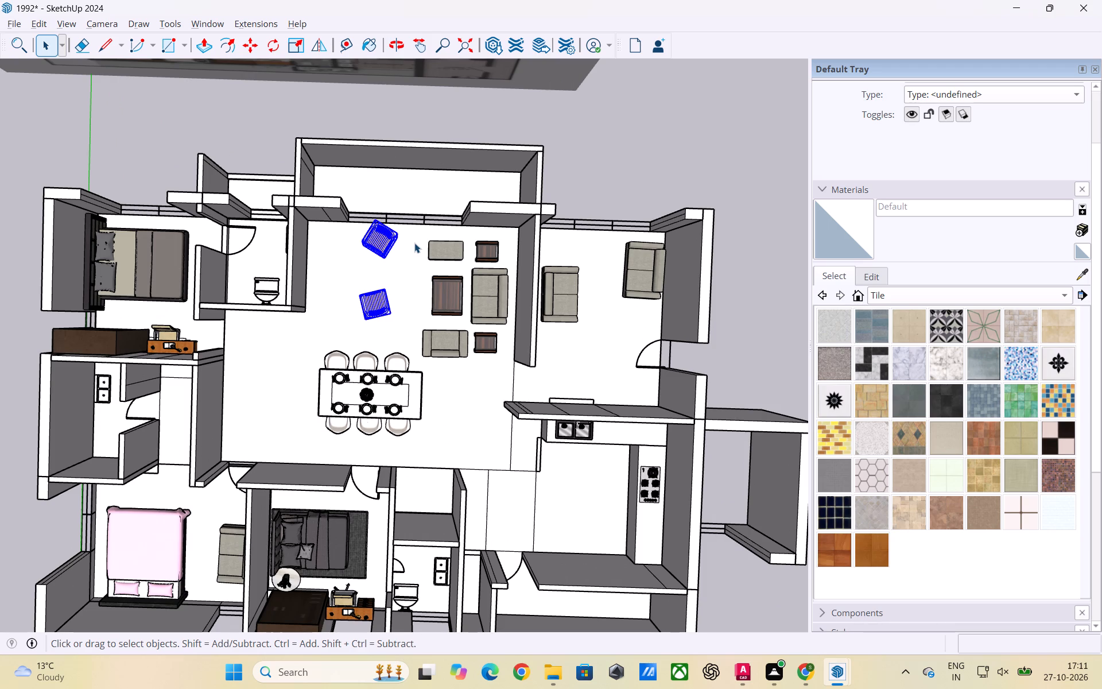
scroll(414, 266, up, 1)
click(637, 172)
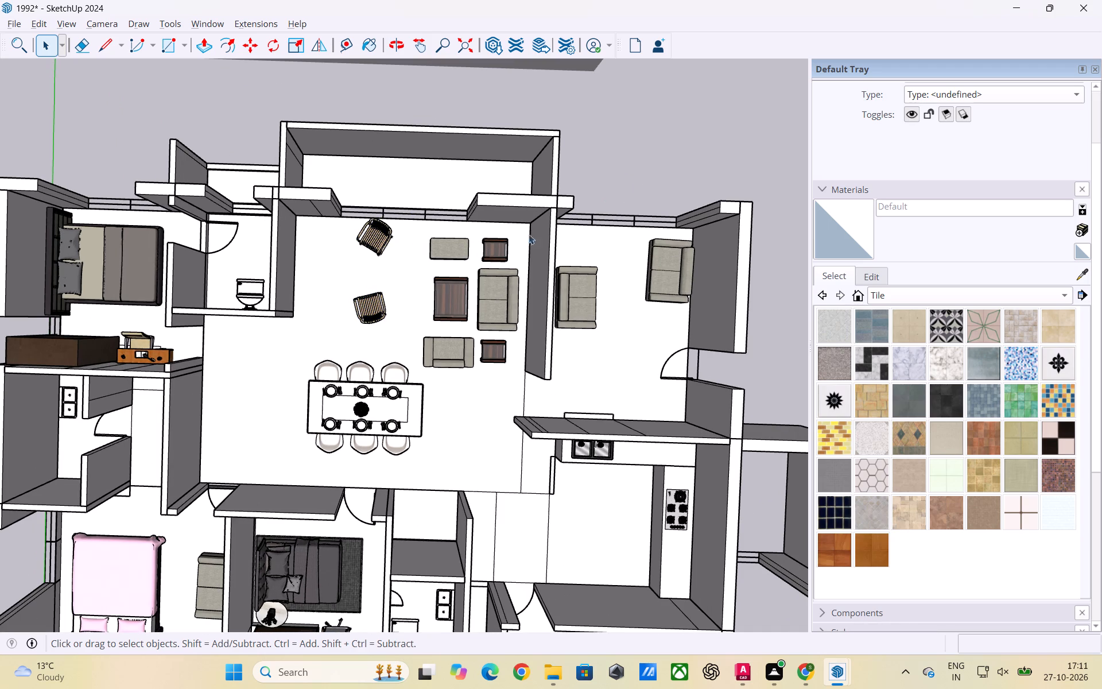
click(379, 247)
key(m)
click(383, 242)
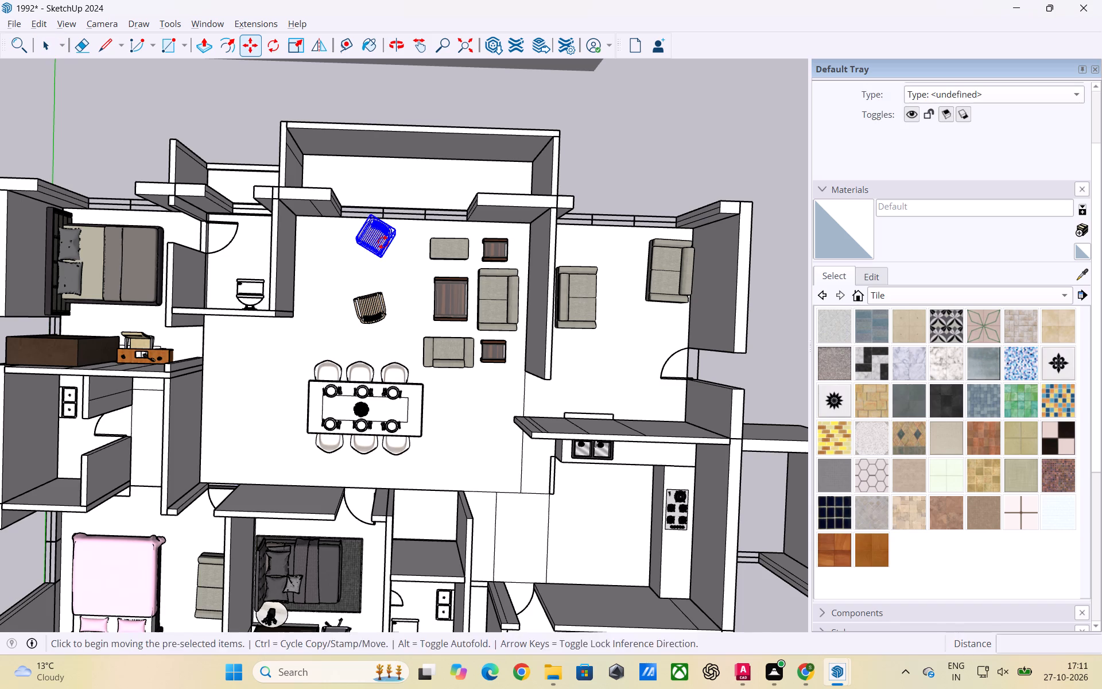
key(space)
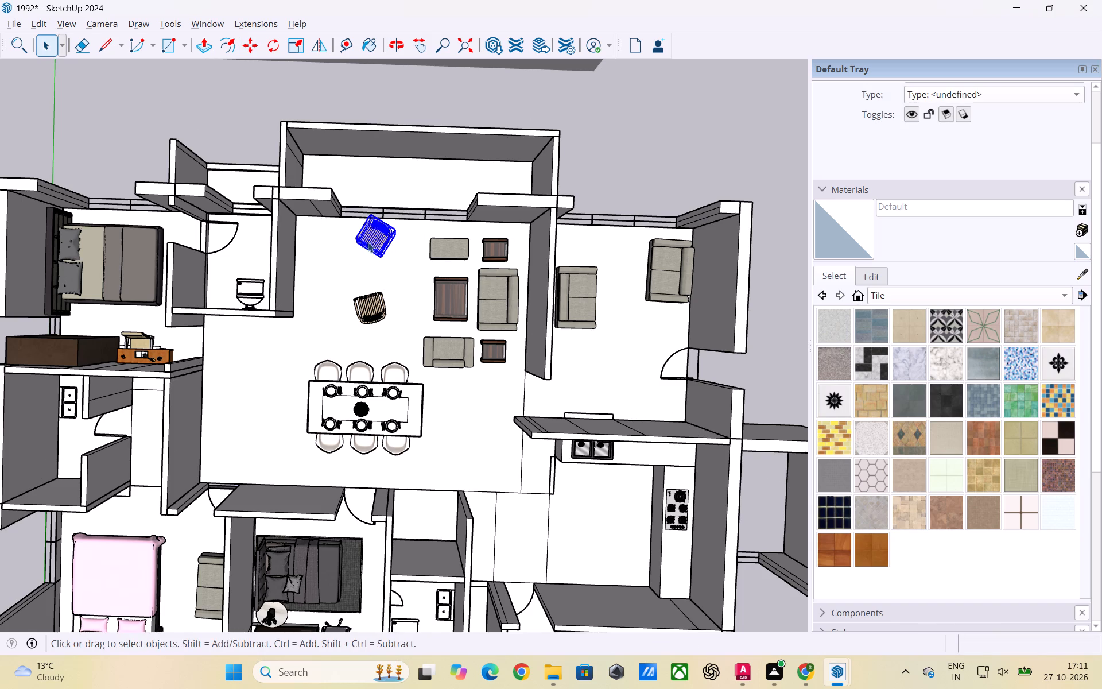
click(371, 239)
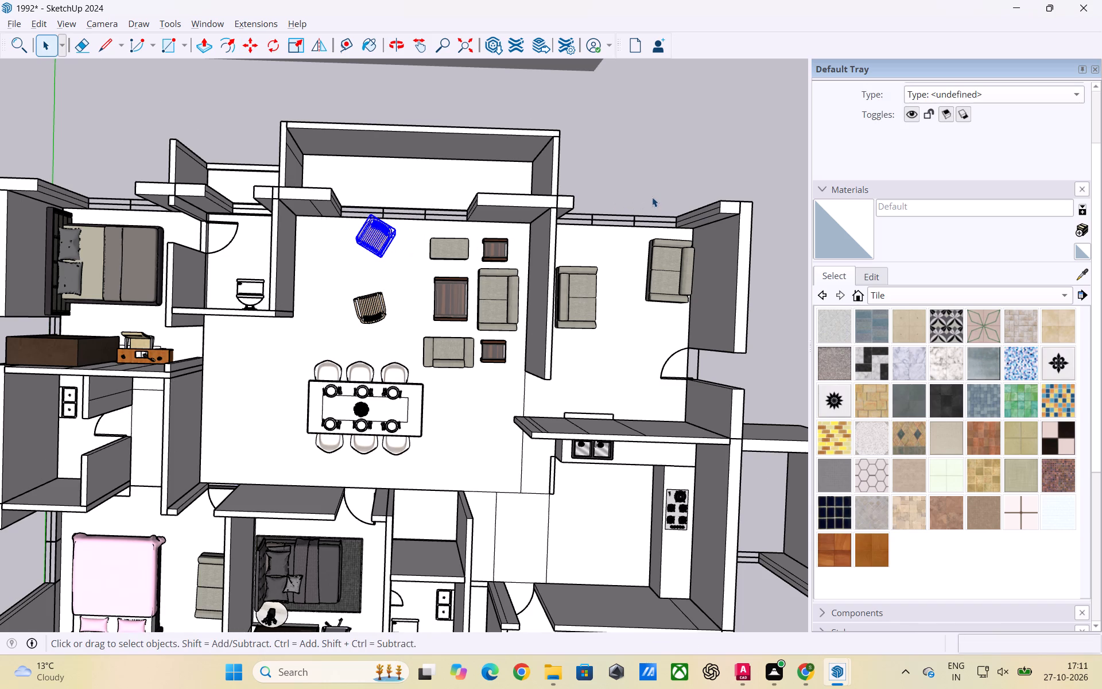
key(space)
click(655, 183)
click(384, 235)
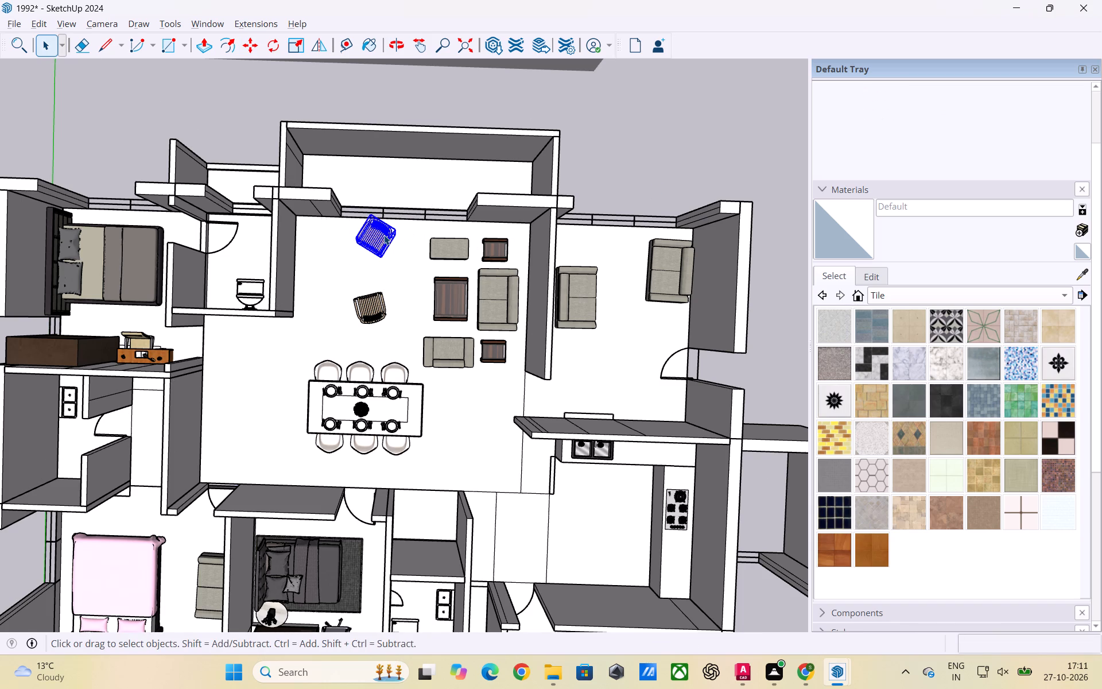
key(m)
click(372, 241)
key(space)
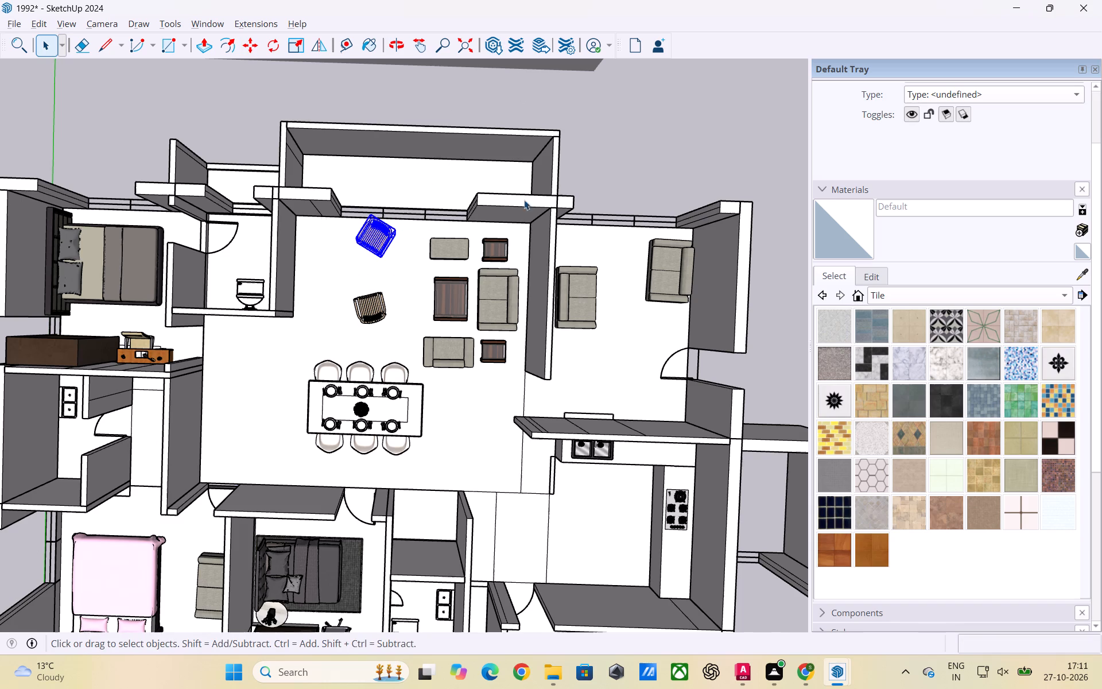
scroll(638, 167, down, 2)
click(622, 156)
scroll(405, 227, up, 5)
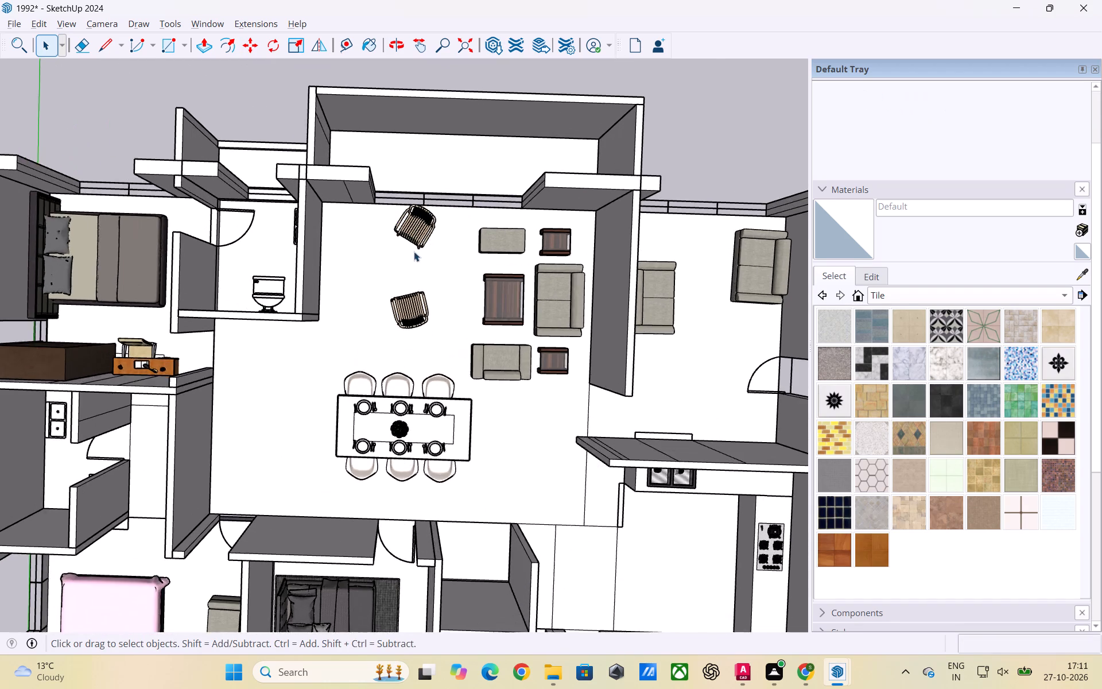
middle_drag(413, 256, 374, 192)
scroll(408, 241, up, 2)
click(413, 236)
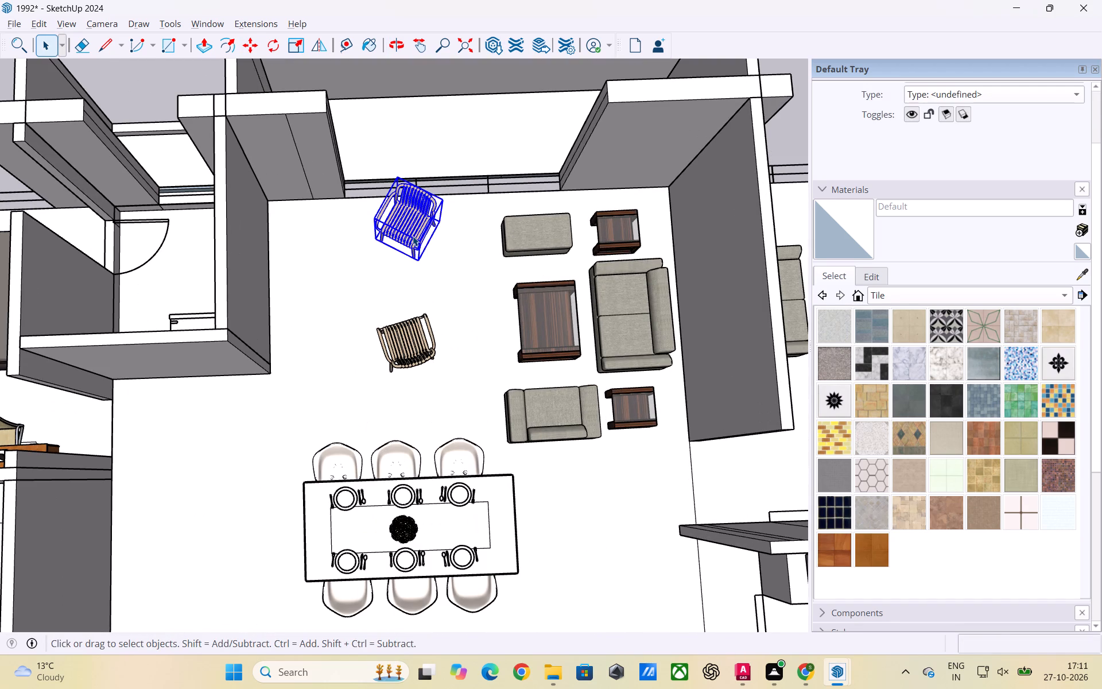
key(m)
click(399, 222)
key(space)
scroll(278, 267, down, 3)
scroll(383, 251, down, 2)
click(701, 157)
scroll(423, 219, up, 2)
Move the pasted chair nearest the balcony opening about 8' 3" onto the balcony, at the end farther from the bathroom.
middle_drag(419, 224, 438, 303)
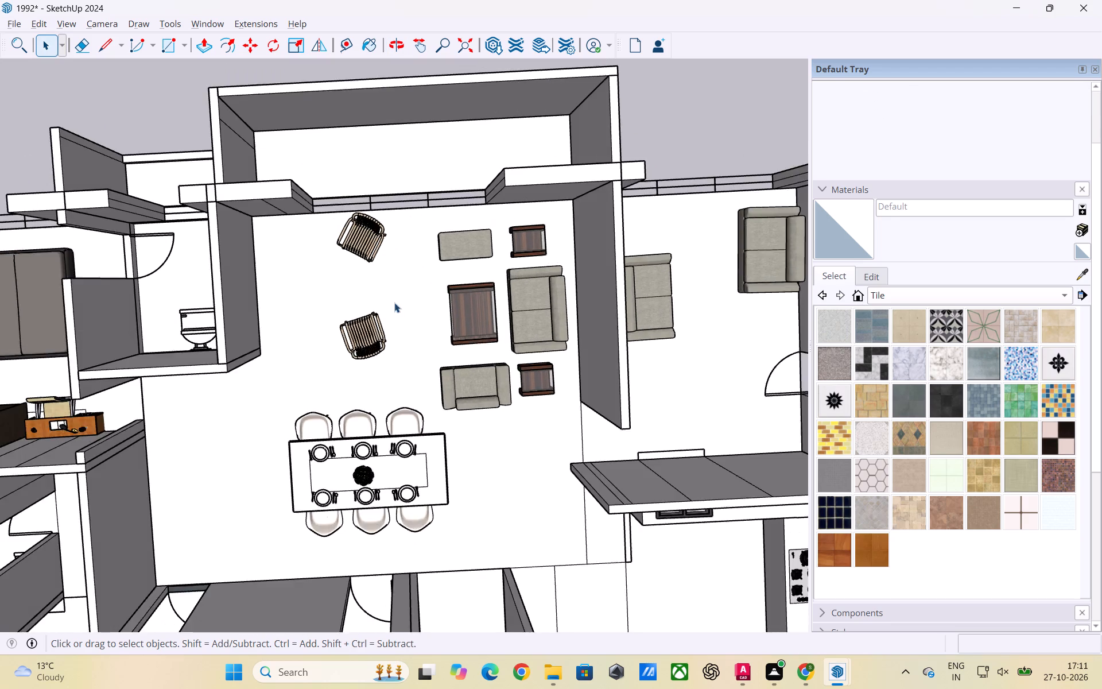
scroll(394, 303, up, 1)
scroll(554, 245, down, 6)
scroll(444, 274, up, 5)
click(459, 220)
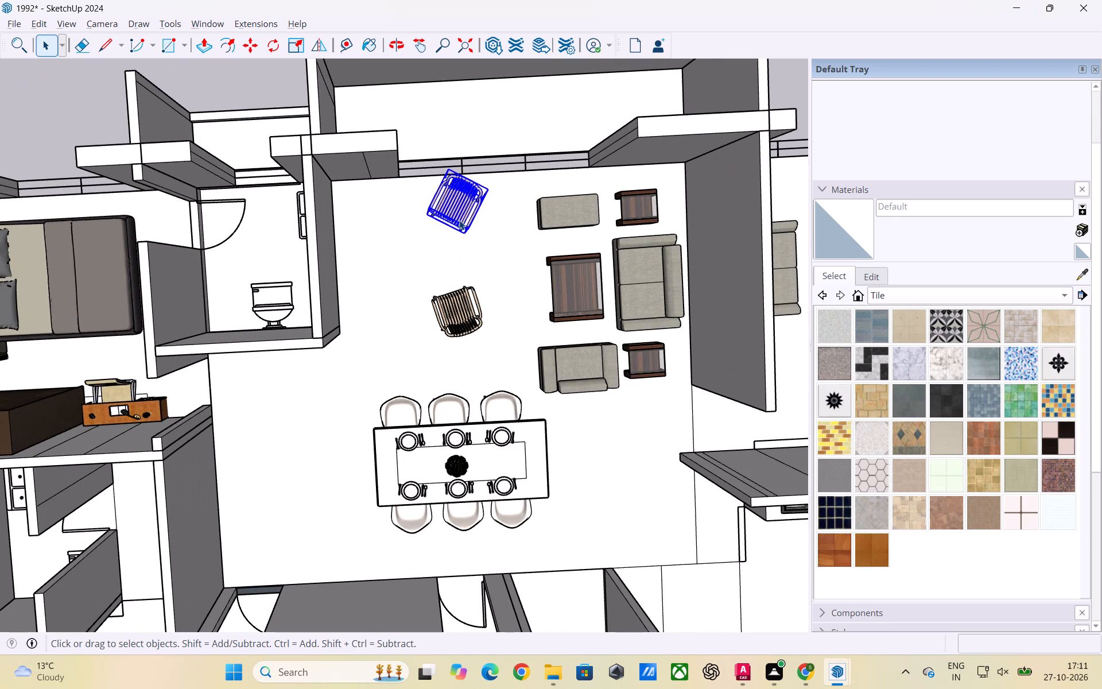
key(m)
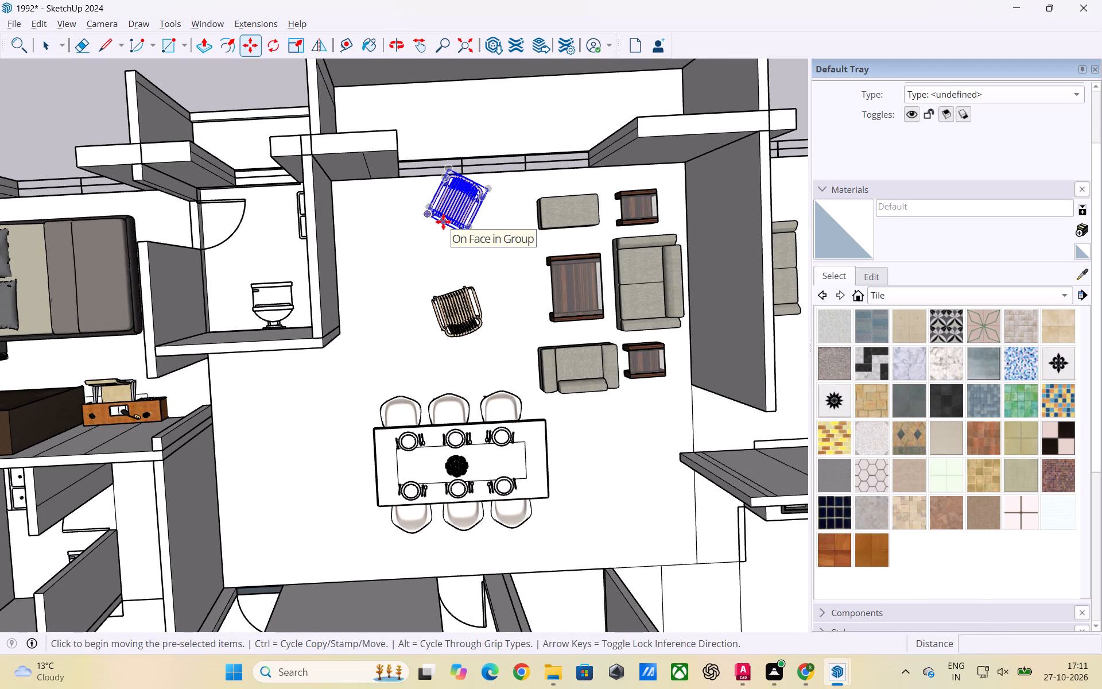
click(443, 222)
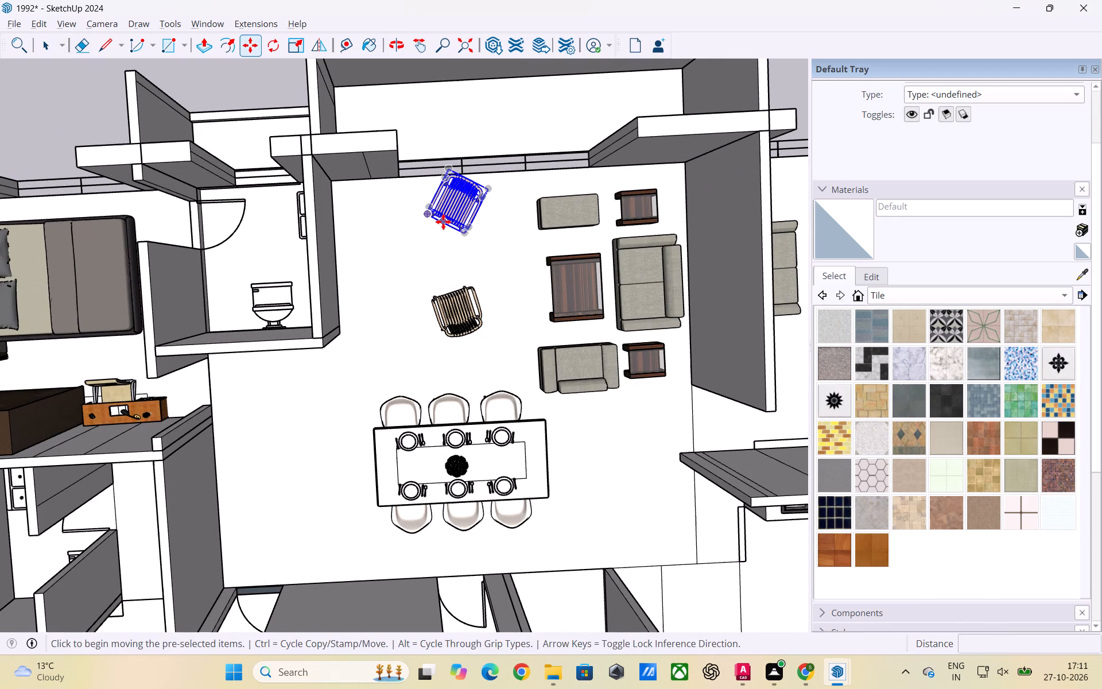
click(592, 118)
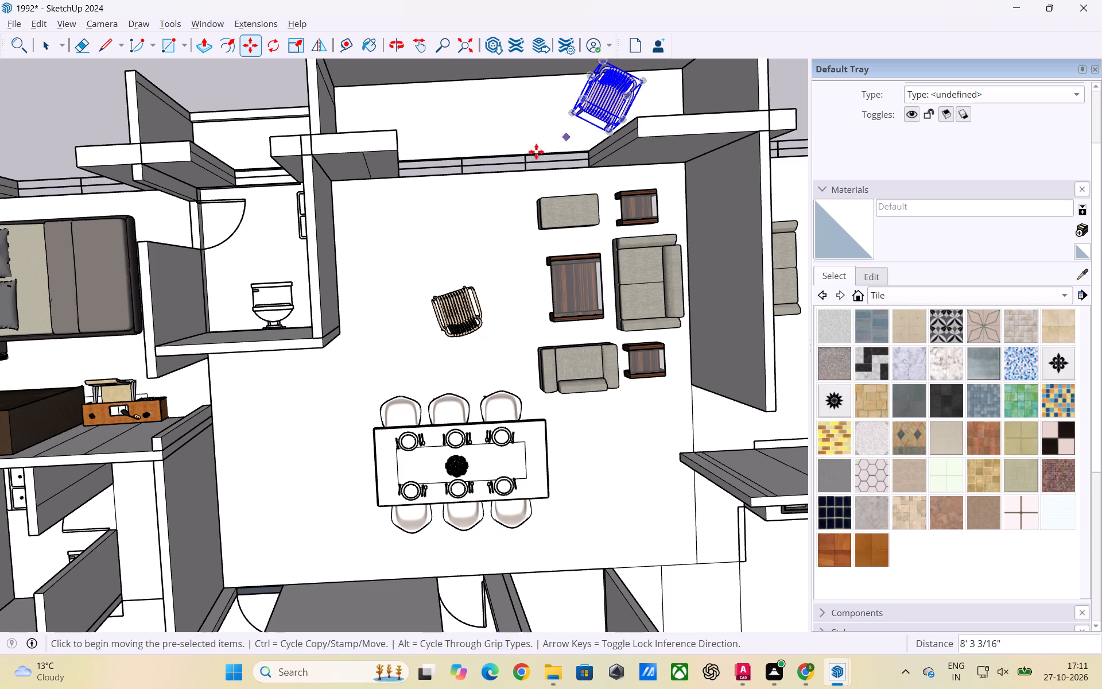
key(space)
scroll(318, 208, down, 3)
click(711, 93)
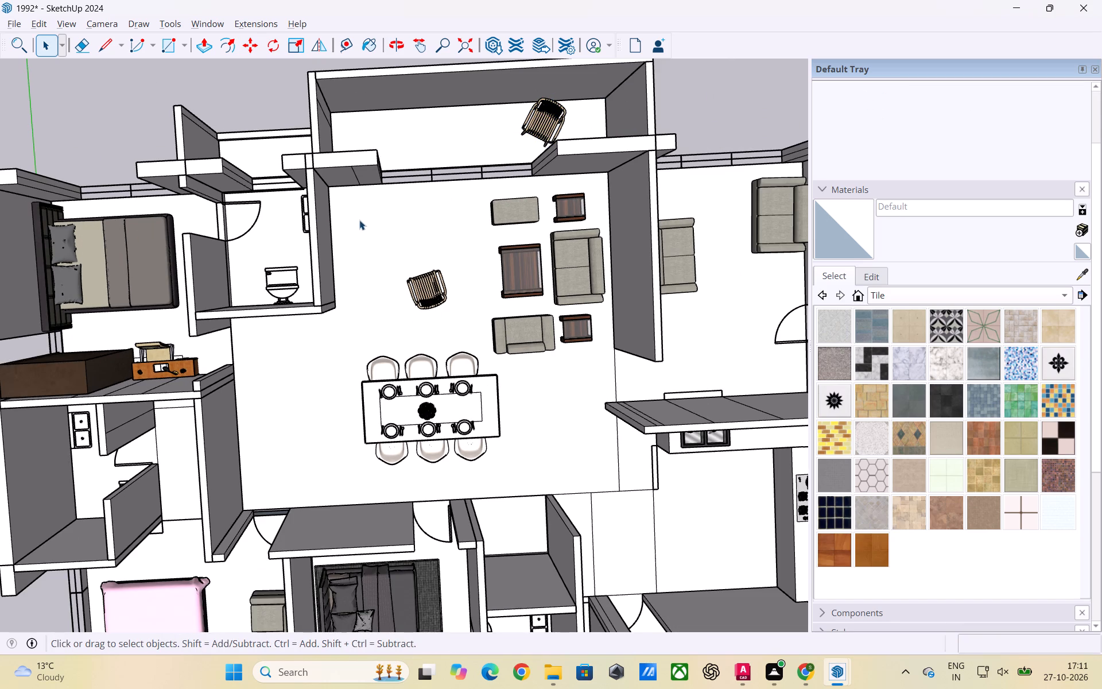
Move the remaining pasted chair about 9' 1" from the living room floor to the balcony end nearer the bathroom.
scroll(359, 220, up, 1)
scroll(331, 222, down, 1)
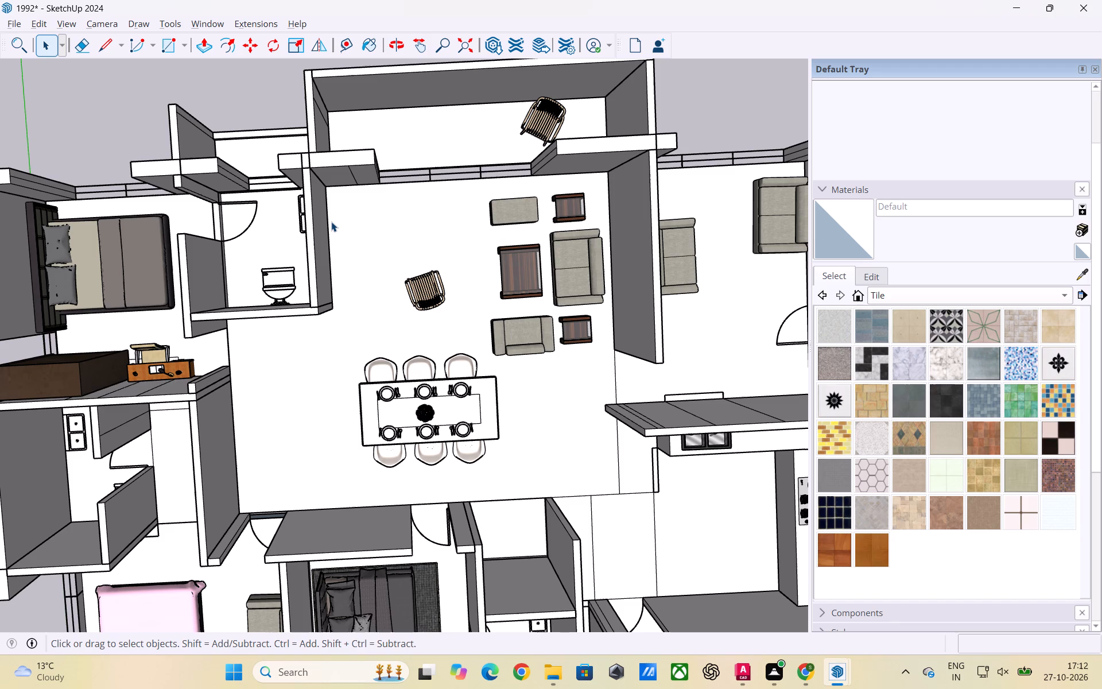
scroll(331, 222, down, 2)
click(416, 288)
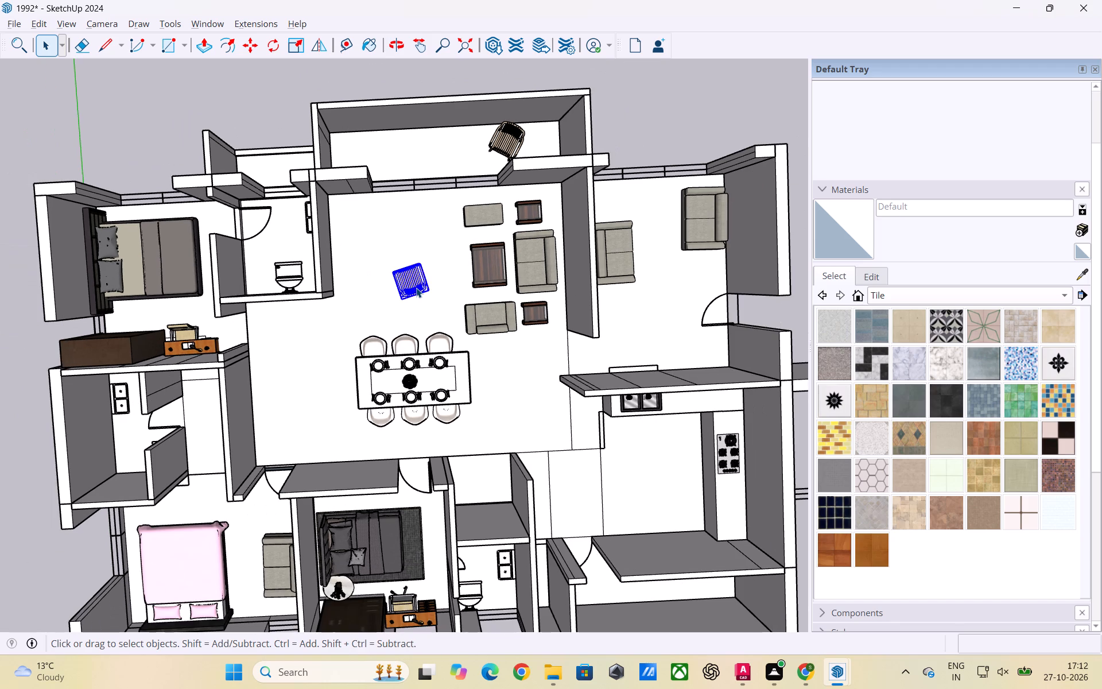
key(m)
click(409, 293)
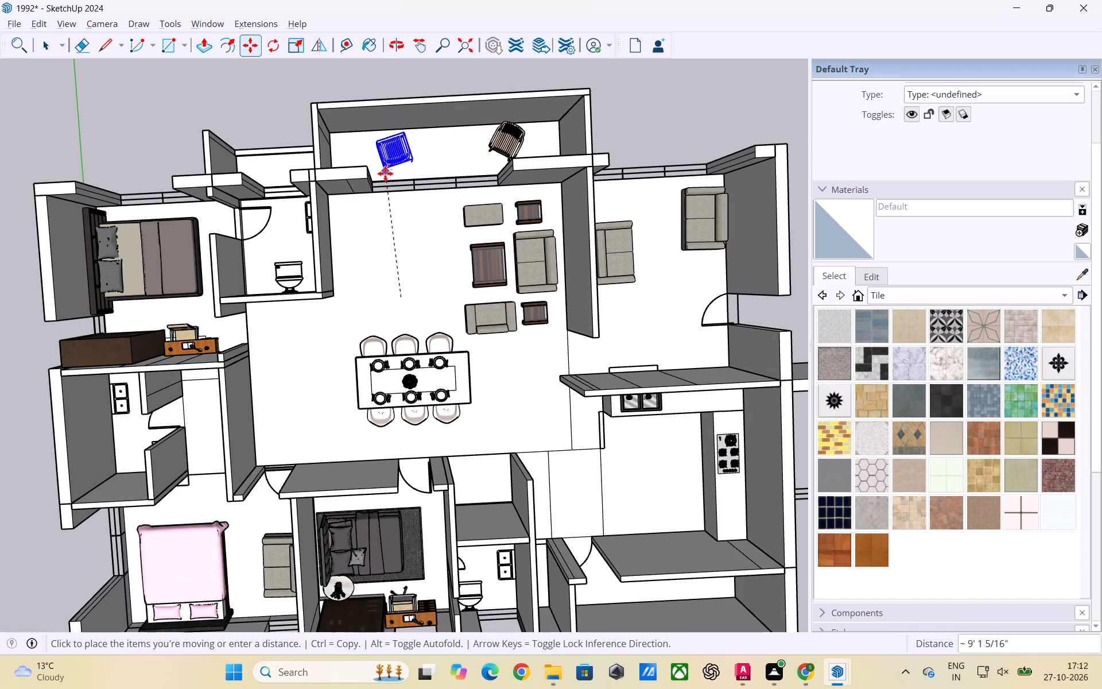
click(387, 175)
key(space)
click(659, 134)
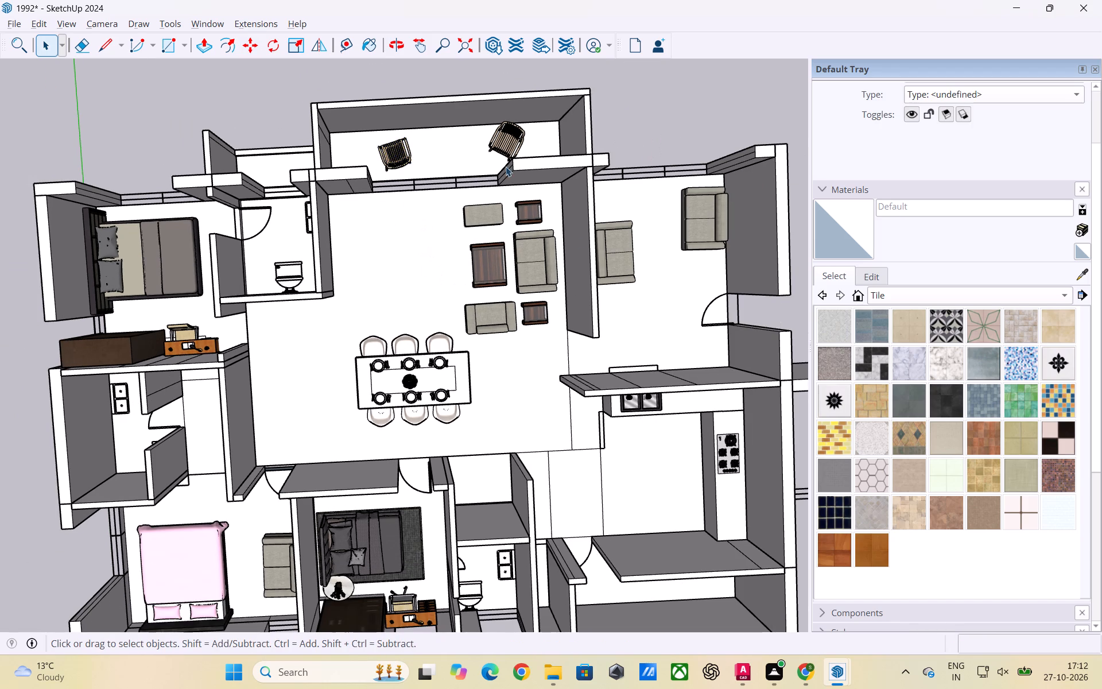
Examine the placement of both balcony chairs within the whole house from several angles.
scroll(506, 167, down, 4)
scroll(452, 165, down, 1)
middle_drag(451, 165, 389, 175)
scroll(696, 122, down, 6)
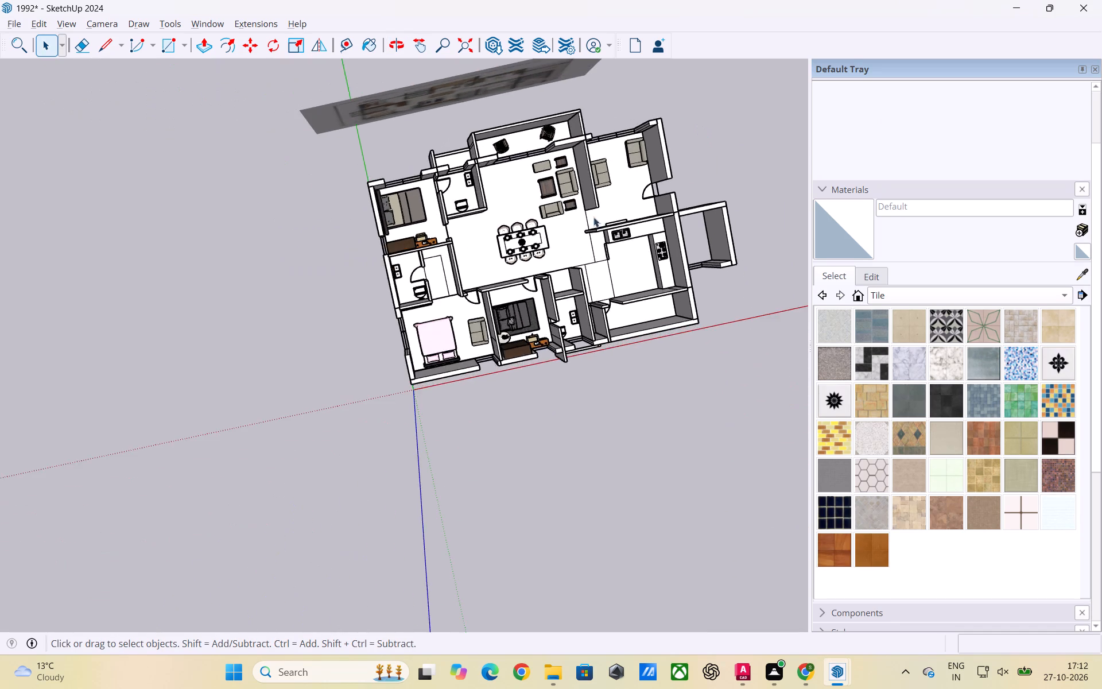
scroll(588, 220, up, 3)
scroll(583, 246, down, 6)
middle_drag(517, 179, 512, 161)
scroll(511, 177, up, 3)
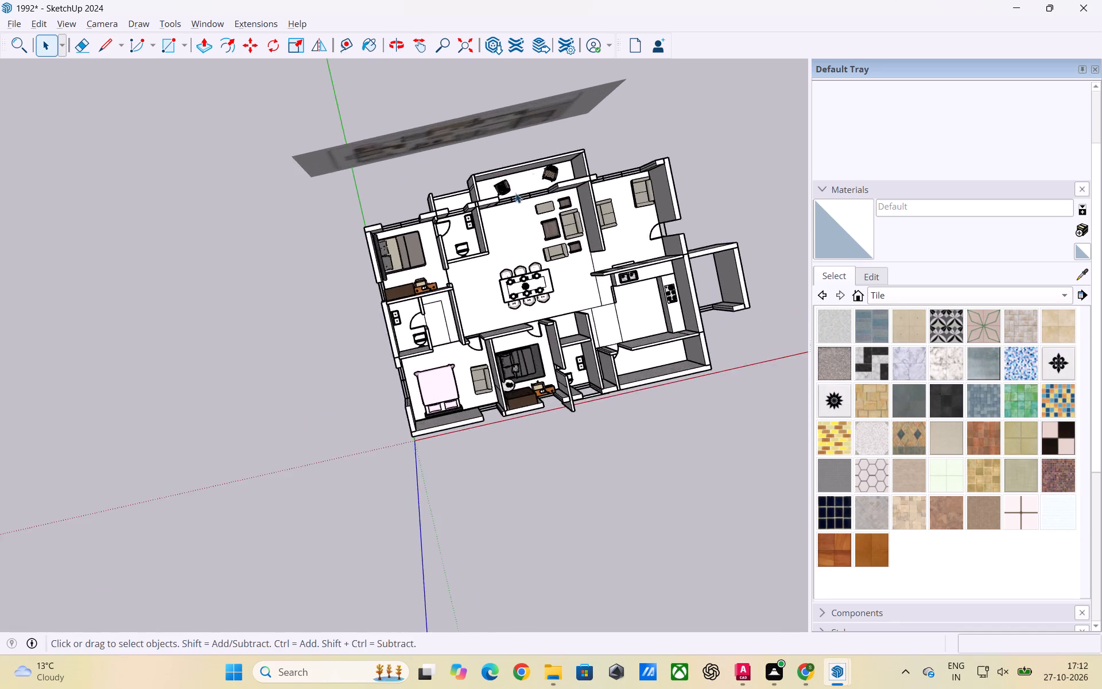
scroll(515, 193, up, 2)
middle_drag(489, 224, 471, 139)
scroll(514, 192, up, 3)
middle_drag(536, 240, 387, 226)
scroll(348, 157, down, 3)
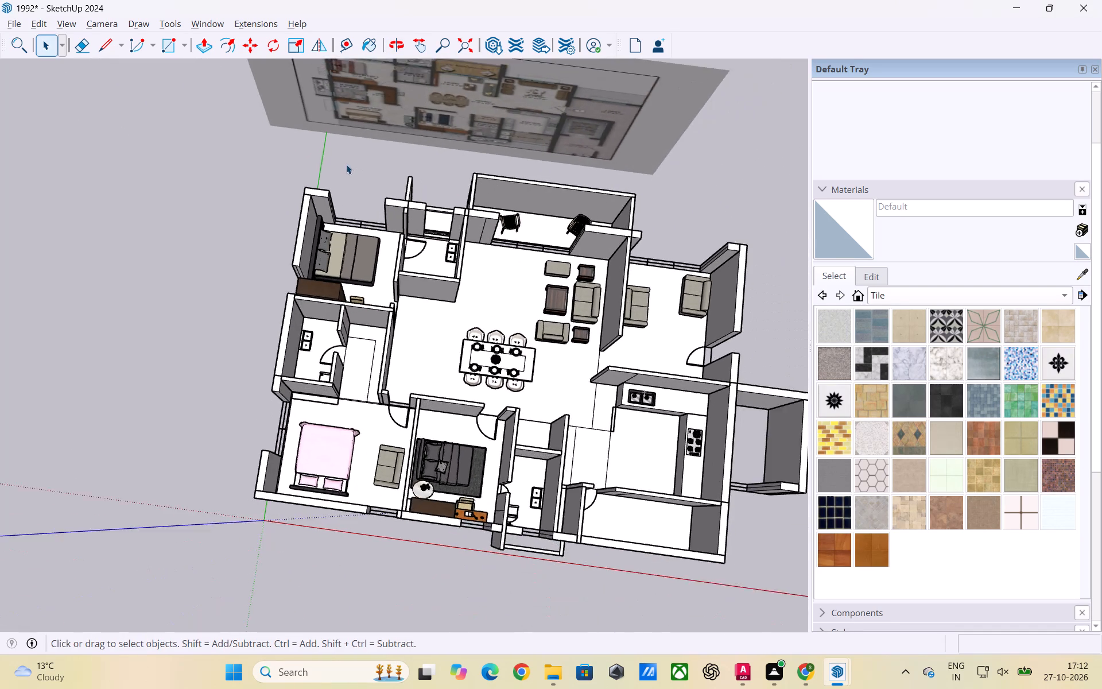
scroll(469, 227, up, 2)
scroll(289, 186, down, 2)
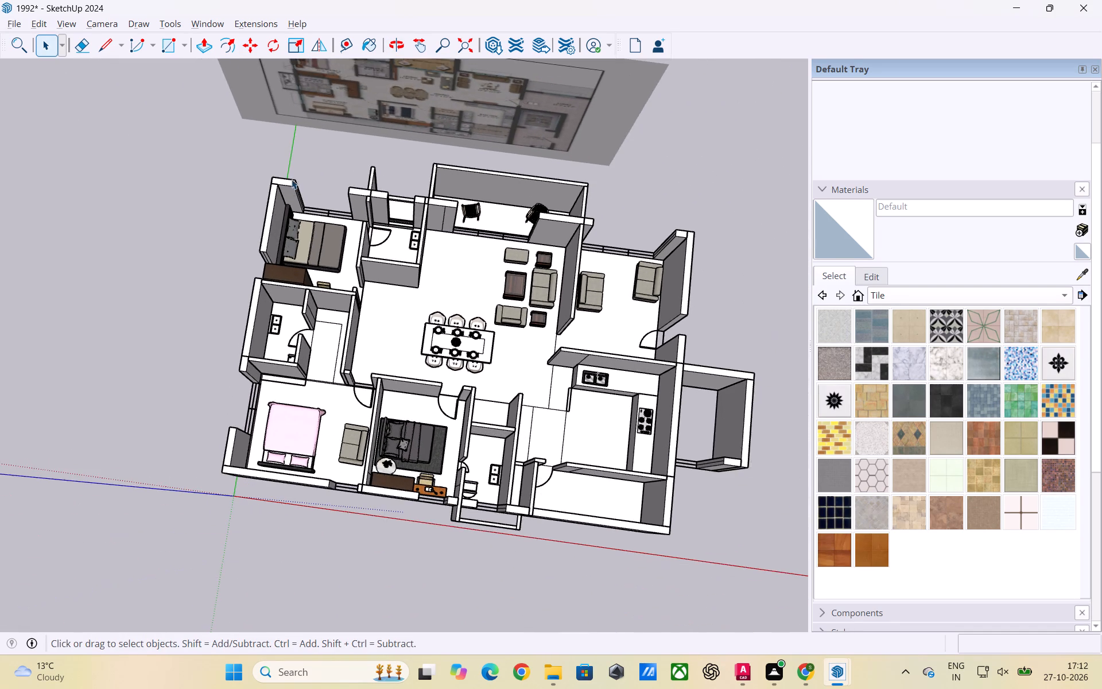
scroll(463, 196, up, 5)
Rotate the balcony chair nearer the bathroom clockwise in plan so that it angles toward the other chair.
middle_drag(401, 211, 436, 278)
scroll(452, 221, up, 2)
click(441, 205)
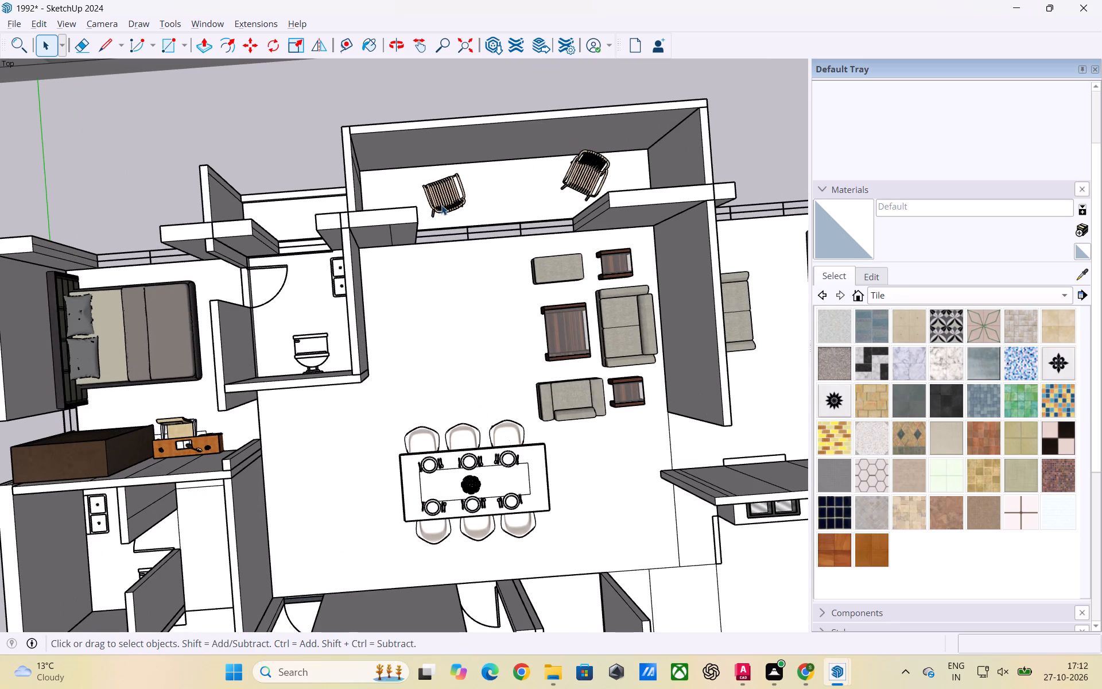
key(q)
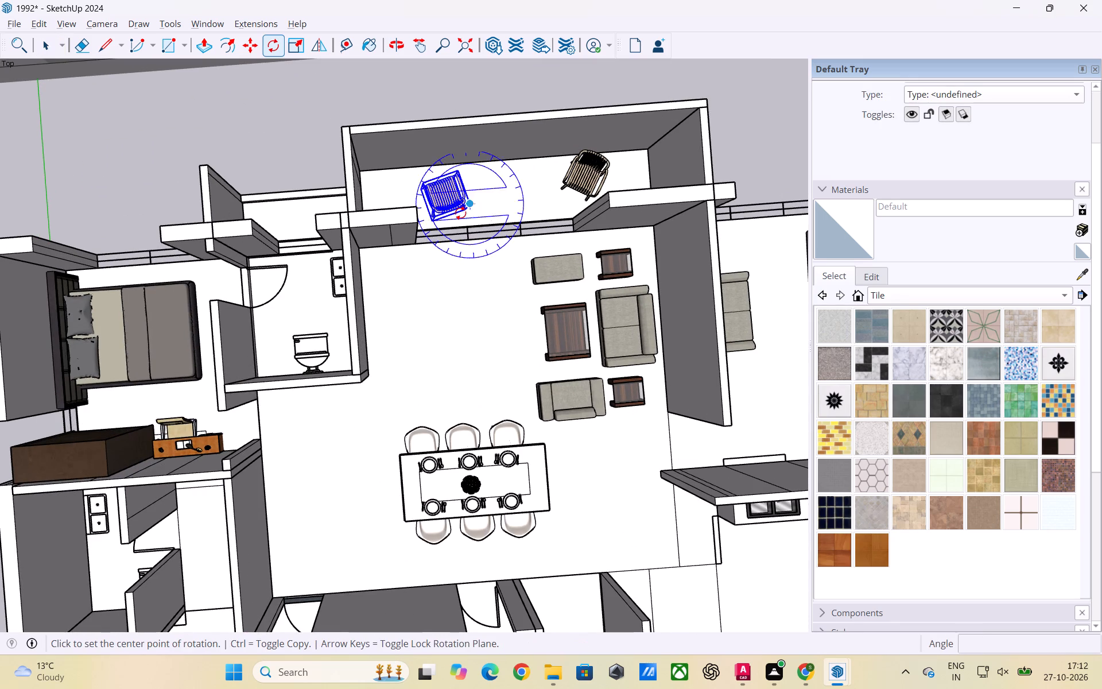
click(434, 219)
click(421, 185)
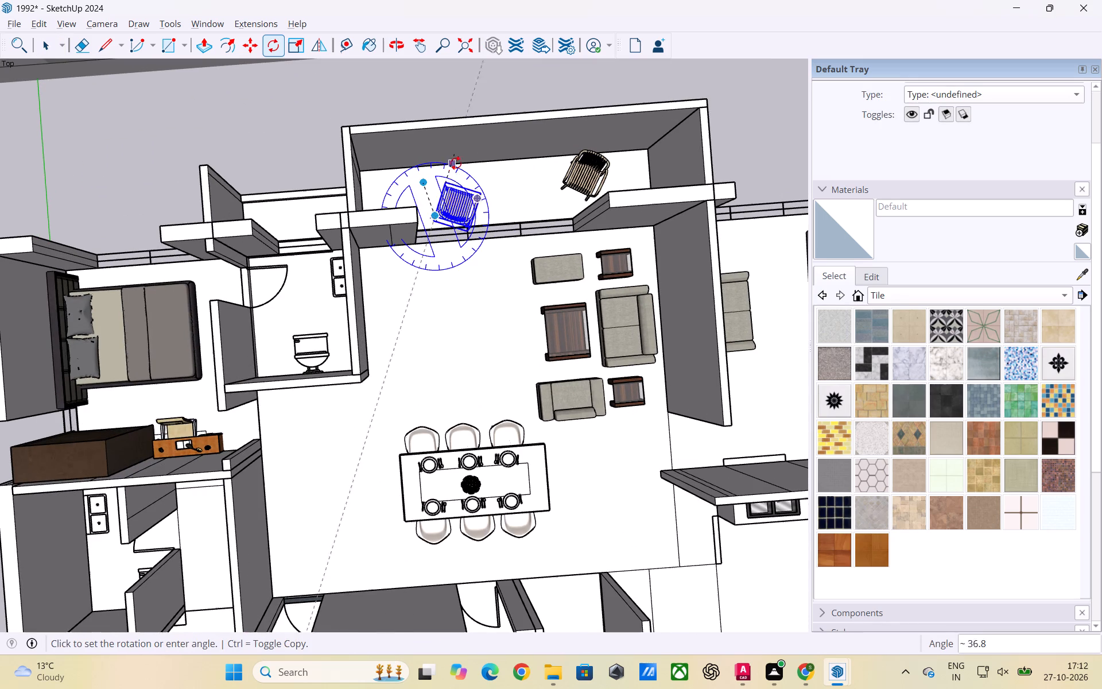
click(509, 183)
key(space)
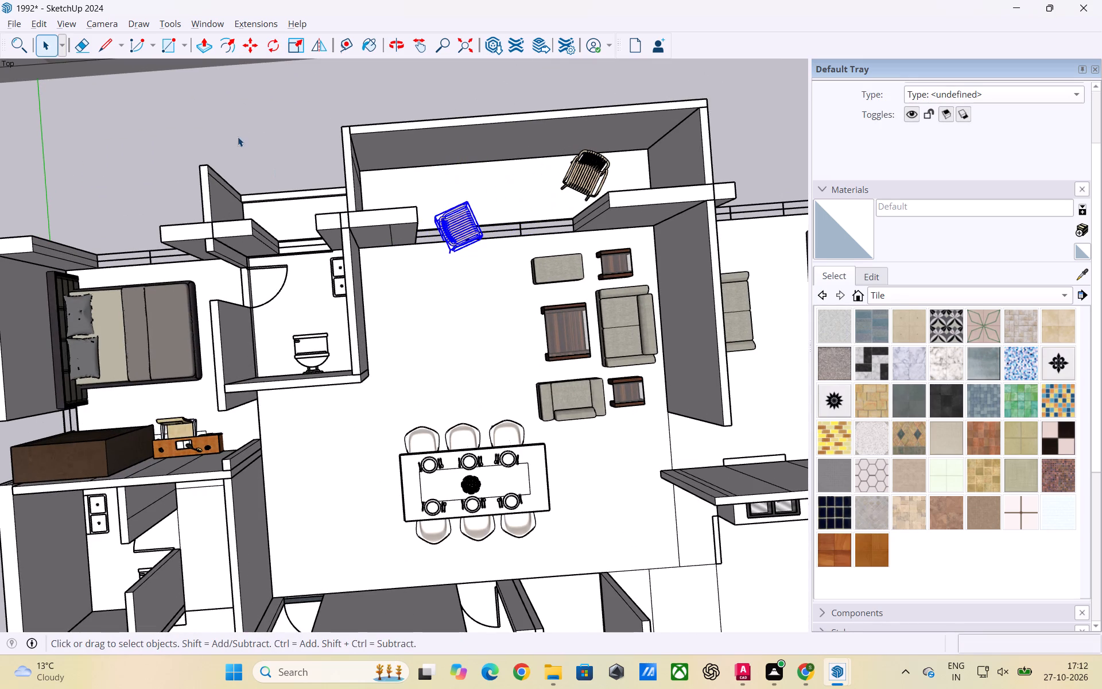
click(238, 137)
Move the rotated chair about 2' 5" from the balcony opening back onto the balcony floor, near its bathroom-side end.
click(466, 239)
key(m)
click(463, 237)
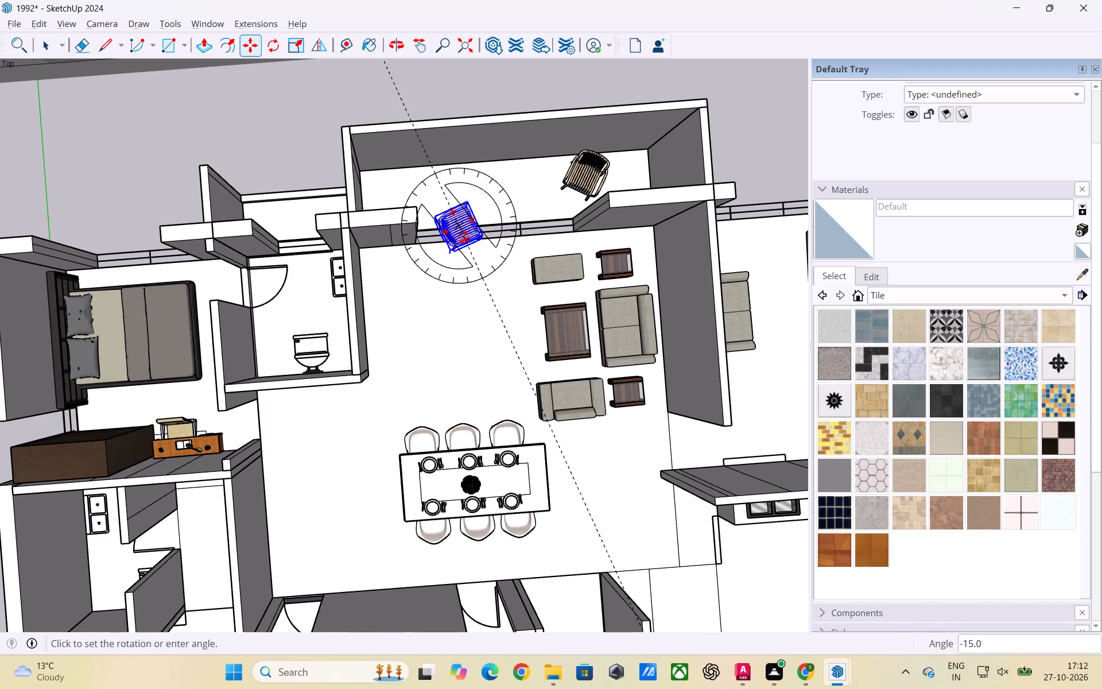
key(space)
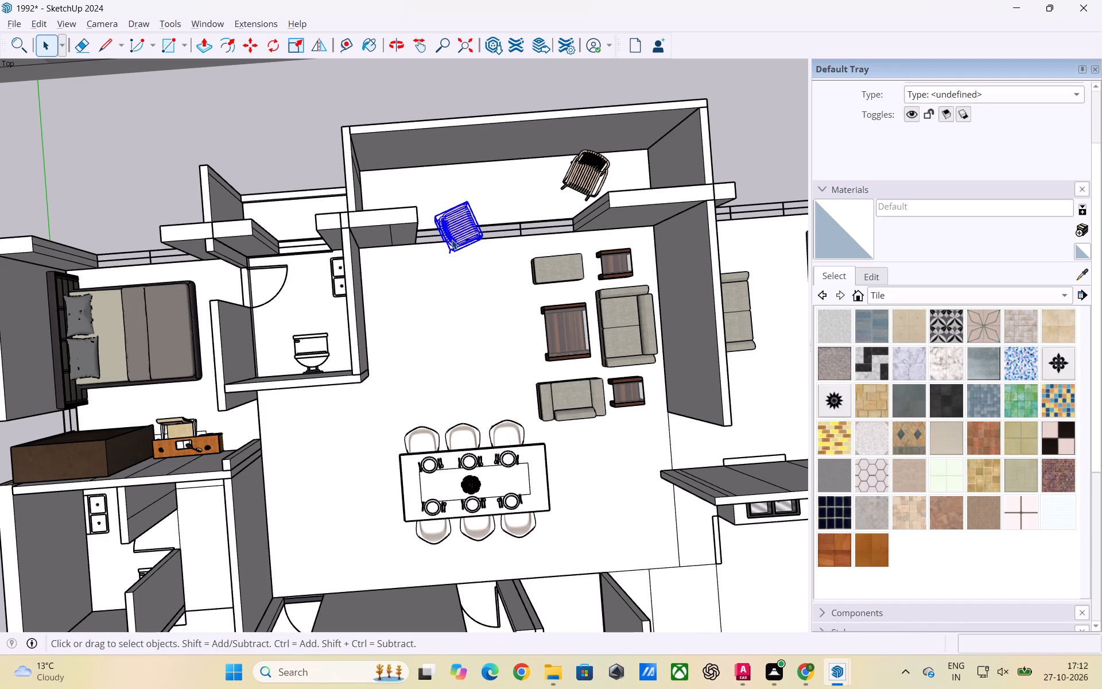
key(m)
click(451, 232)
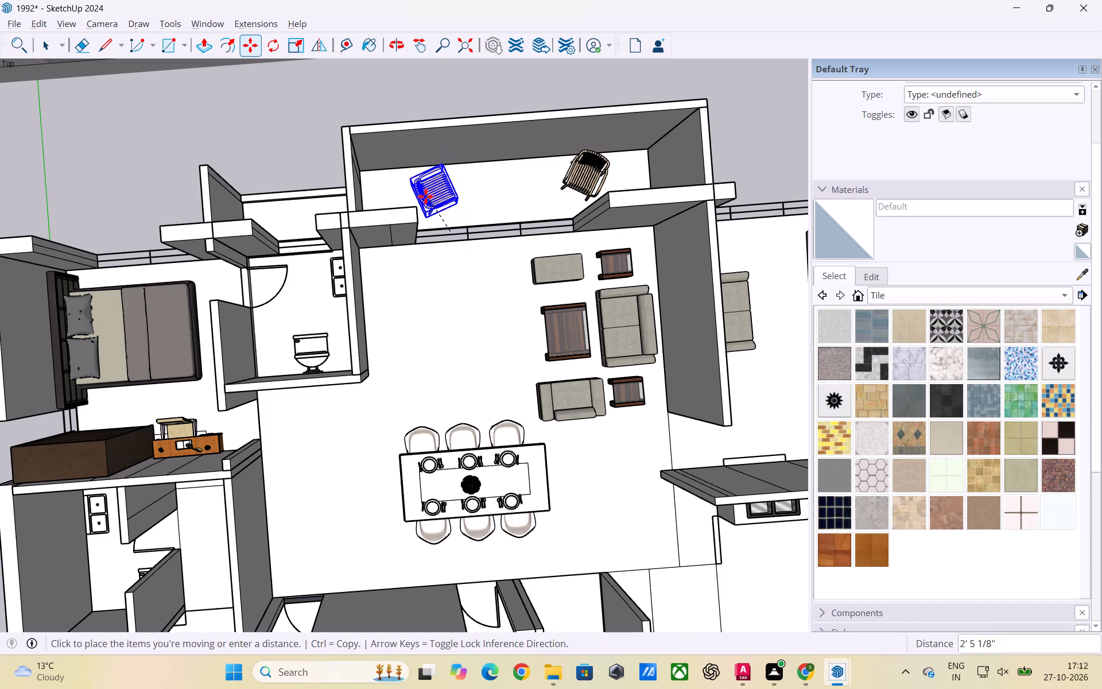
click(425, 196)
key(space)
click(764, 144)
Examine the furnished house and the two balcony chairs from several sides against the reference floor plan image.
scroll(583, 189, down, 4)
middle_drag(600, 249, 370, 233)
scroll(495, 176, down, 6)
middle_drag(448, 353, 409, 357)
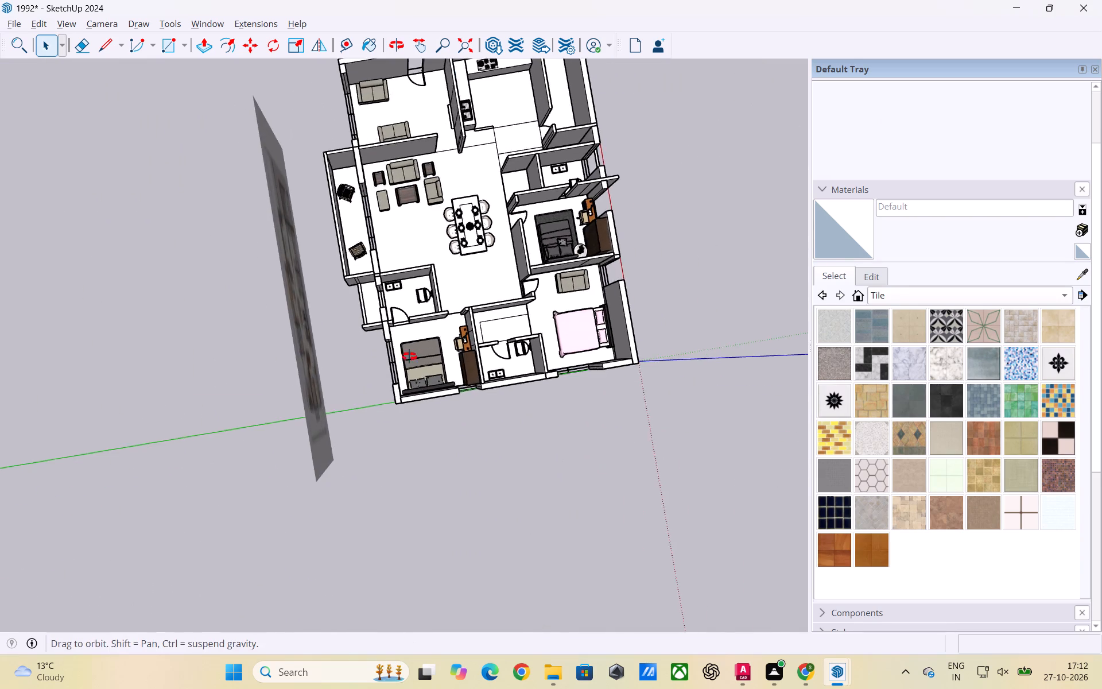
middle_drag(409, 357, 165, 239)
scroll(548, 256, up, 3)
middle_drag(787, 361, 428, 315)
scroll(611, 298, up, 4)
scroll(254, 210, down, 6)
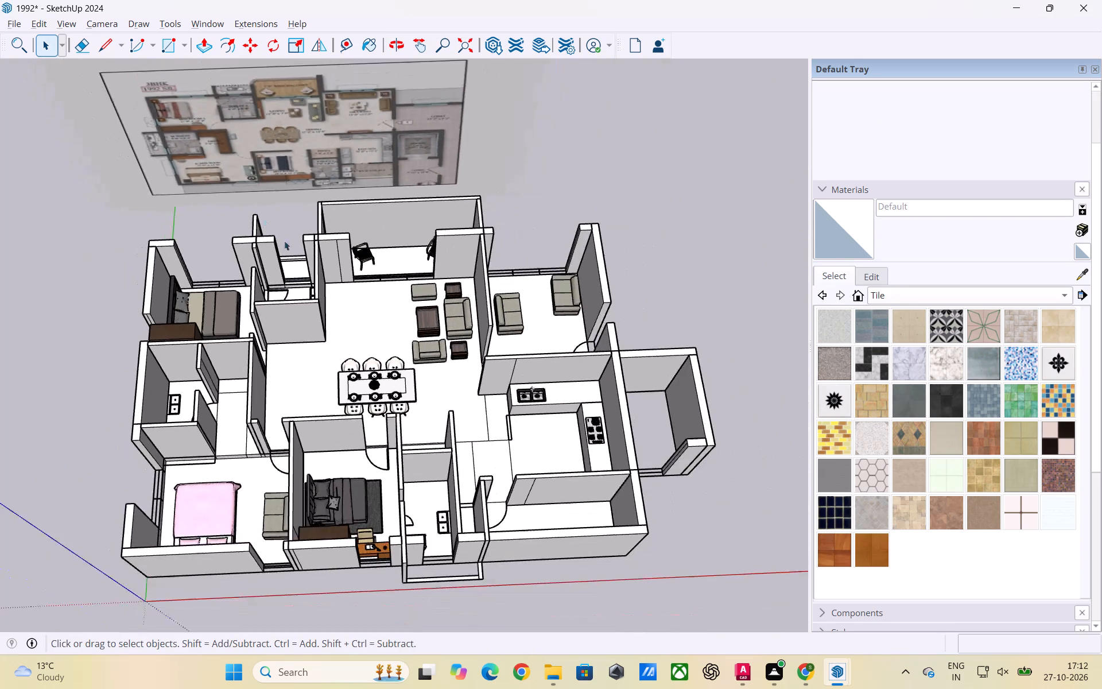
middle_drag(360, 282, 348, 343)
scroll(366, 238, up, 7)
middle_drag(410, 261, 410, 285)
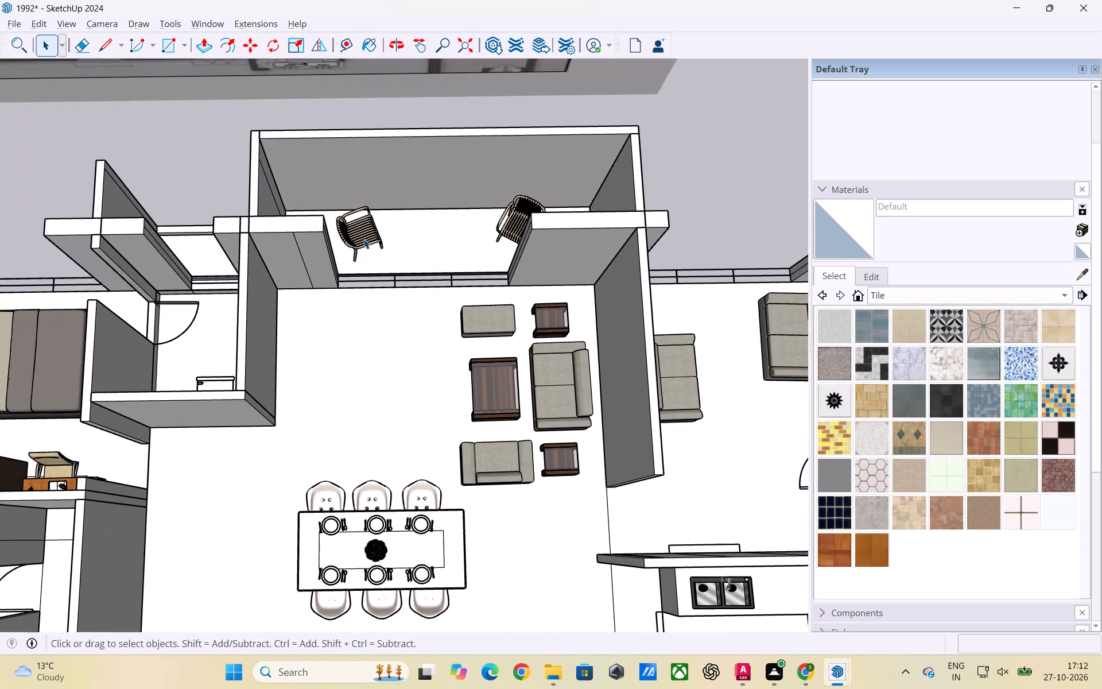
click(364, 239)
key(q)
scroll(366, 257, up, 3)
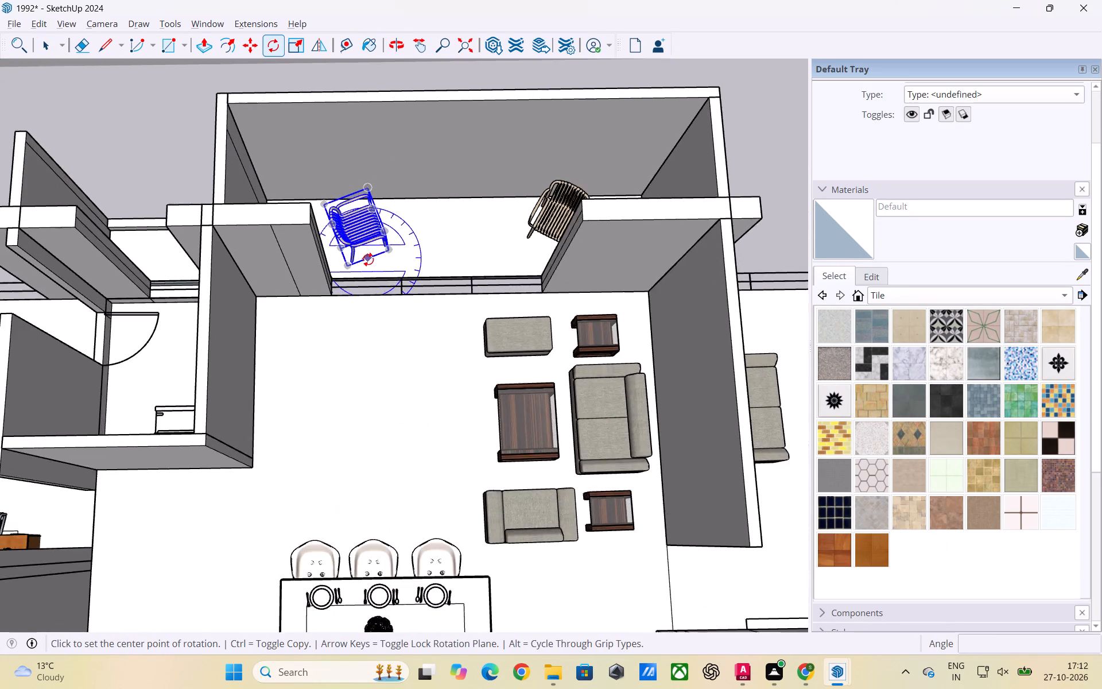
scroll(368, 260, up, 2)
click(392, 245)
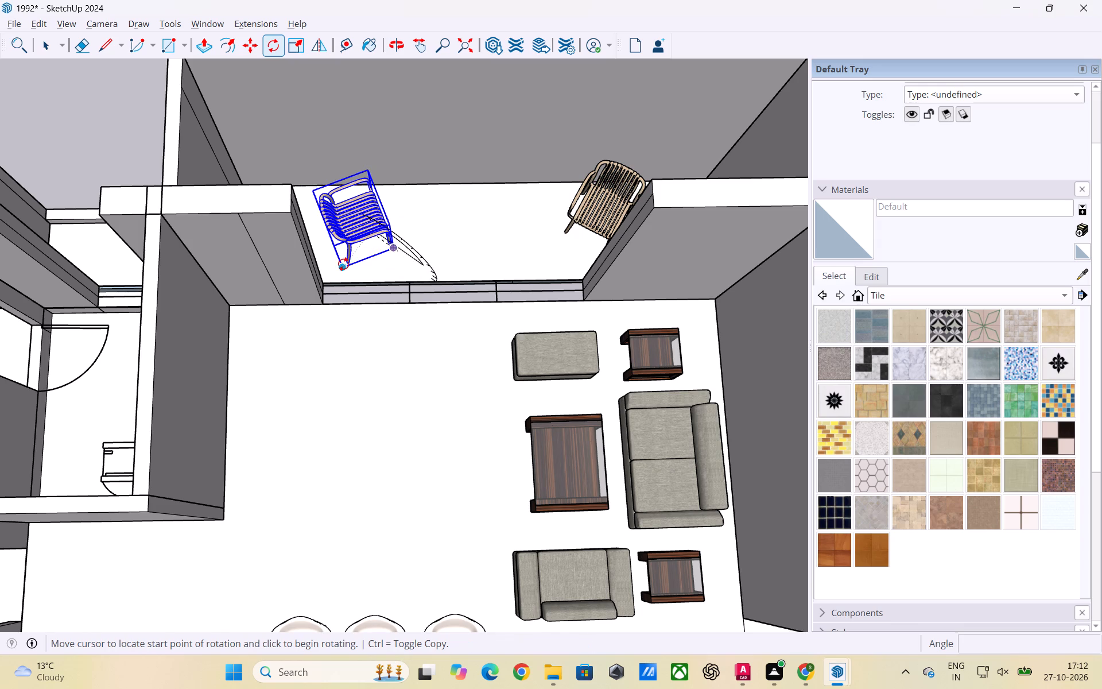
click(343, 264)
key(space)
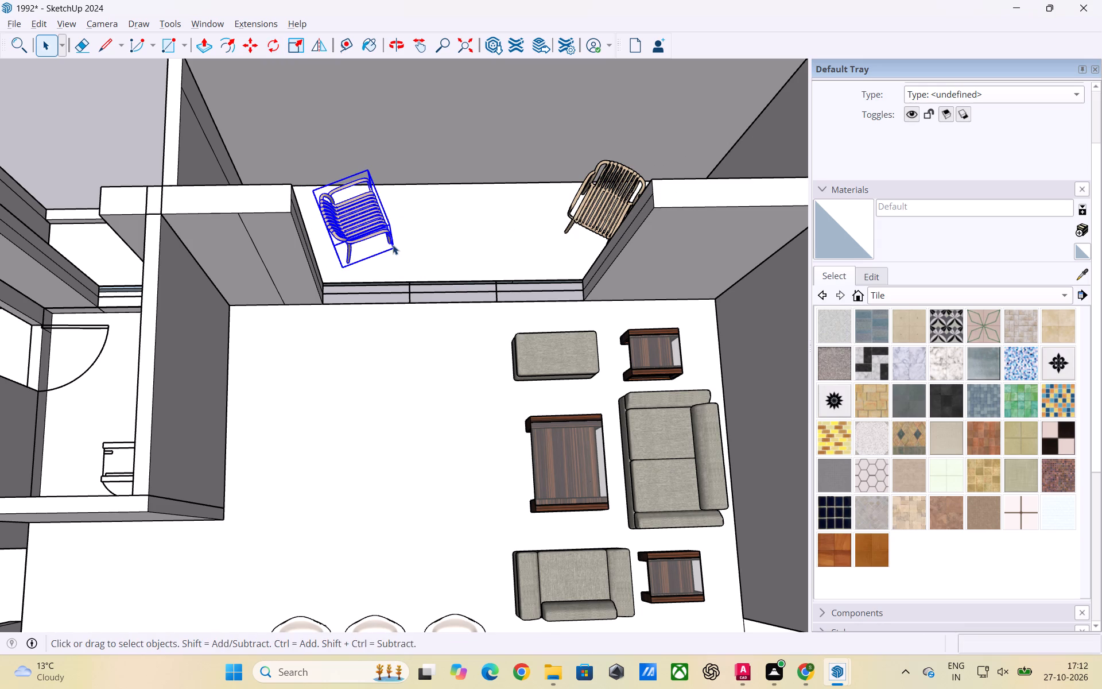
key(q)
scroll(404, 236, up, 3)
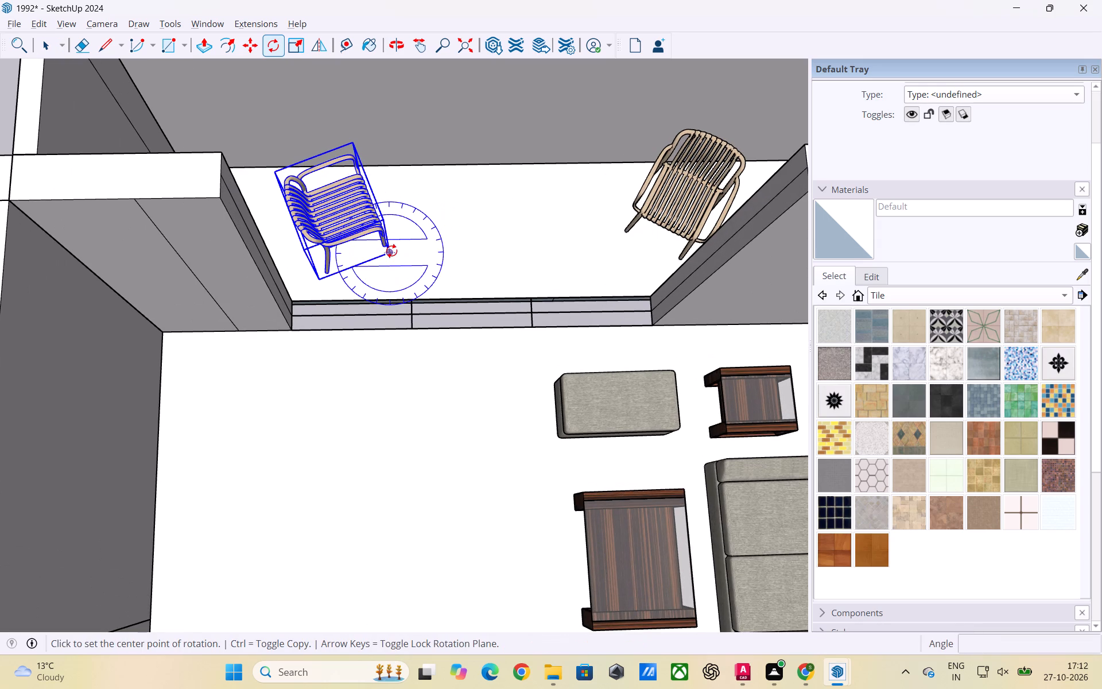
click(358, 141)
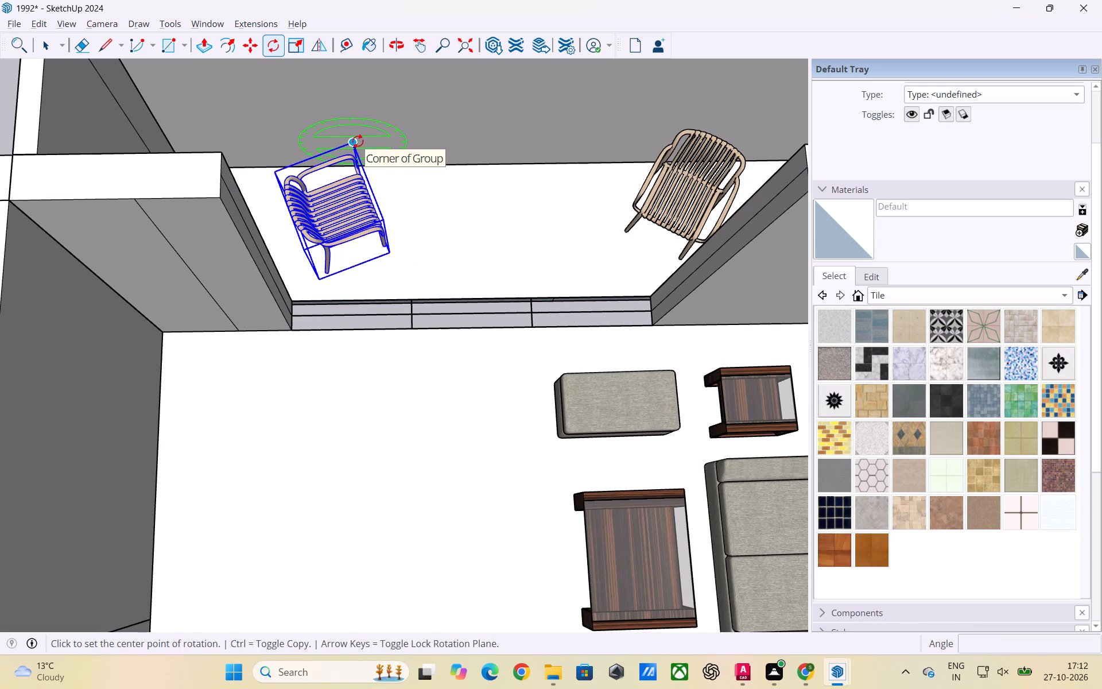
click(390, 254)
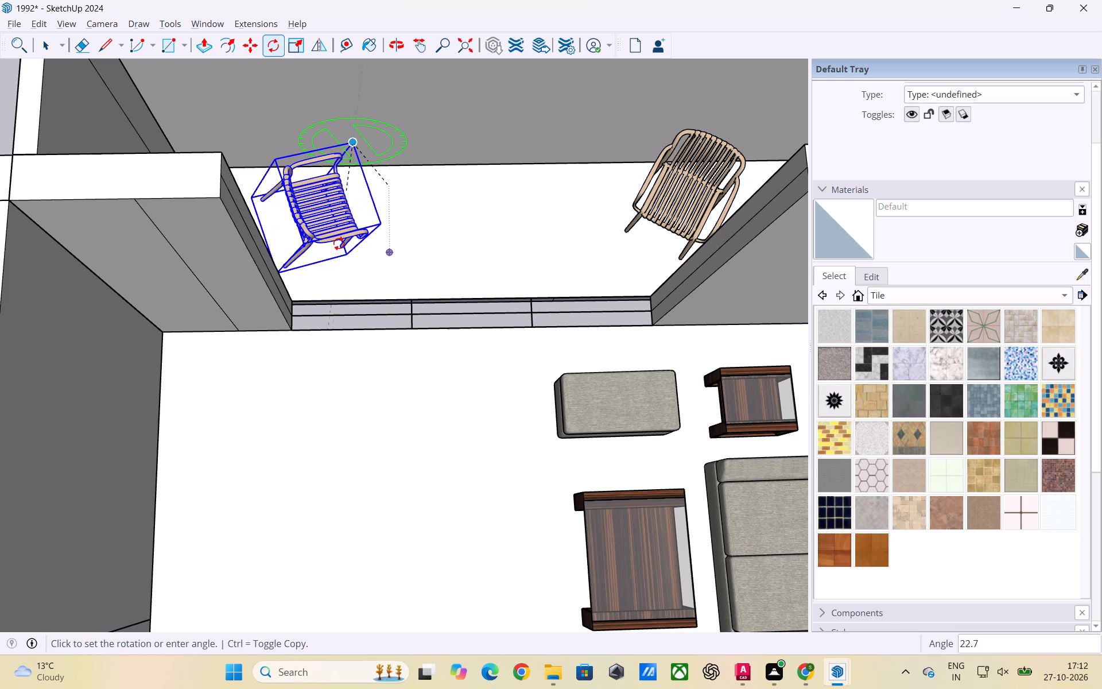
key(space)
Rotate the balcony chair nearer the bathroom 90 degrees clockwise in plan about its front corner.
key(q)
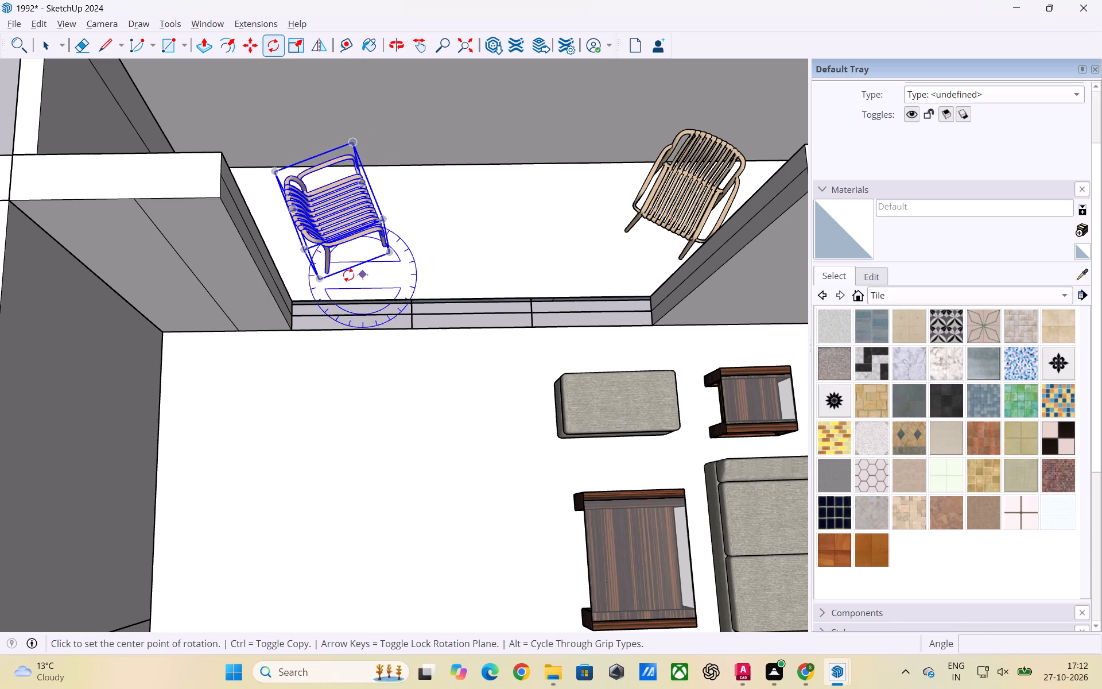
click(320, 274)
click(388, 250)
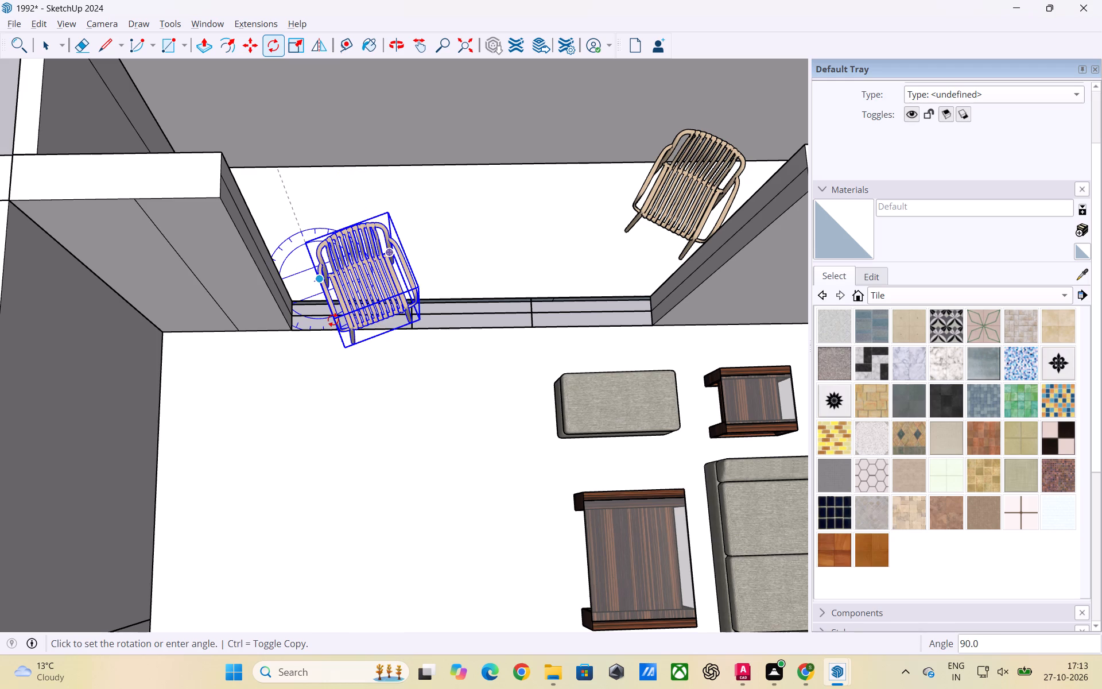
click(333, 320)
key(space)
click(390, 391)
Move the rotated chair about 2' 1" away from the balcony opening, back onto the floor near the bathroom-side end.
click(364, 319)
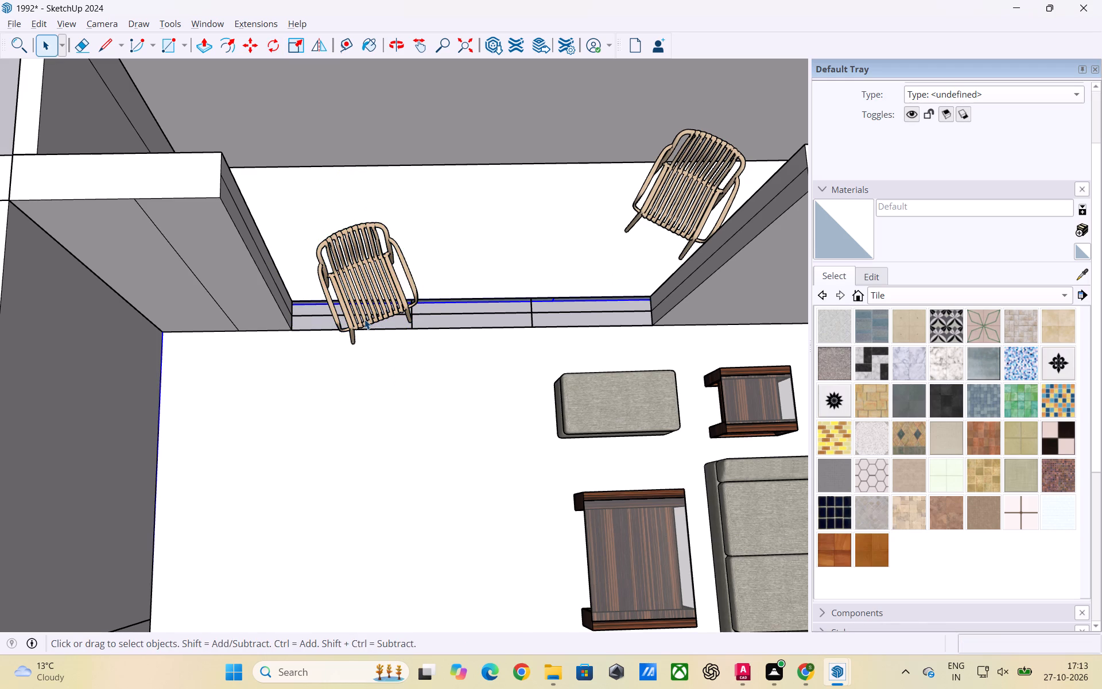
key(m)
click(364, 304)
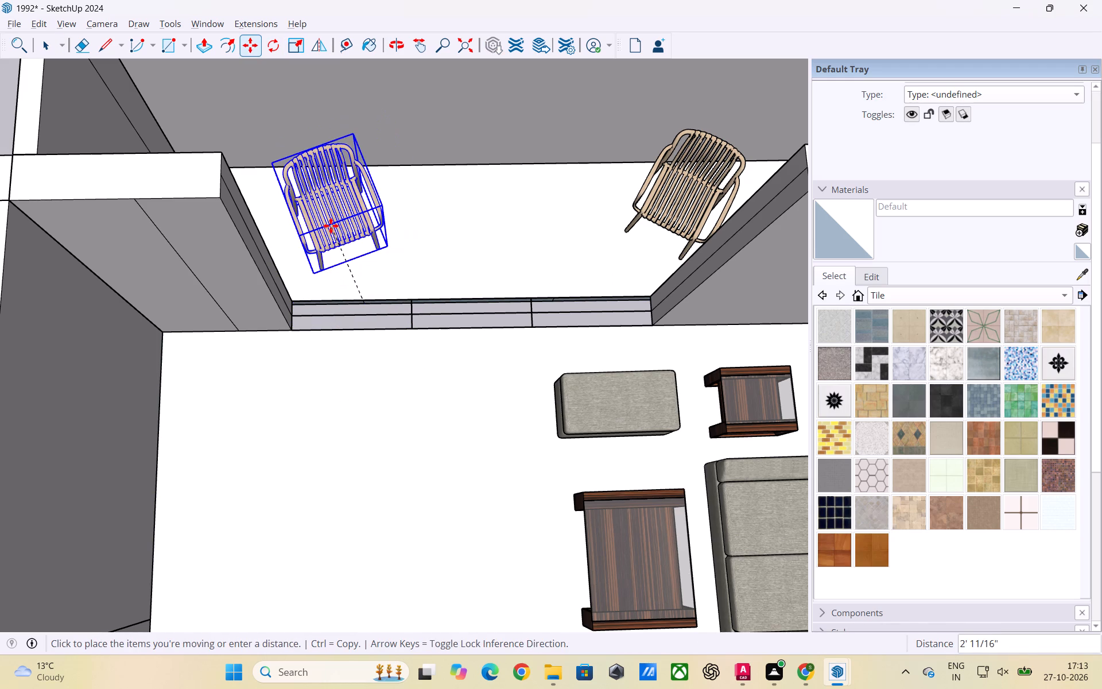
click(331, 226)
key(space)
click(420, 400)
Examine the whole furnished house and the two balcony chairs against the reference floor plan image.
scroll(478, 309, down, 5)
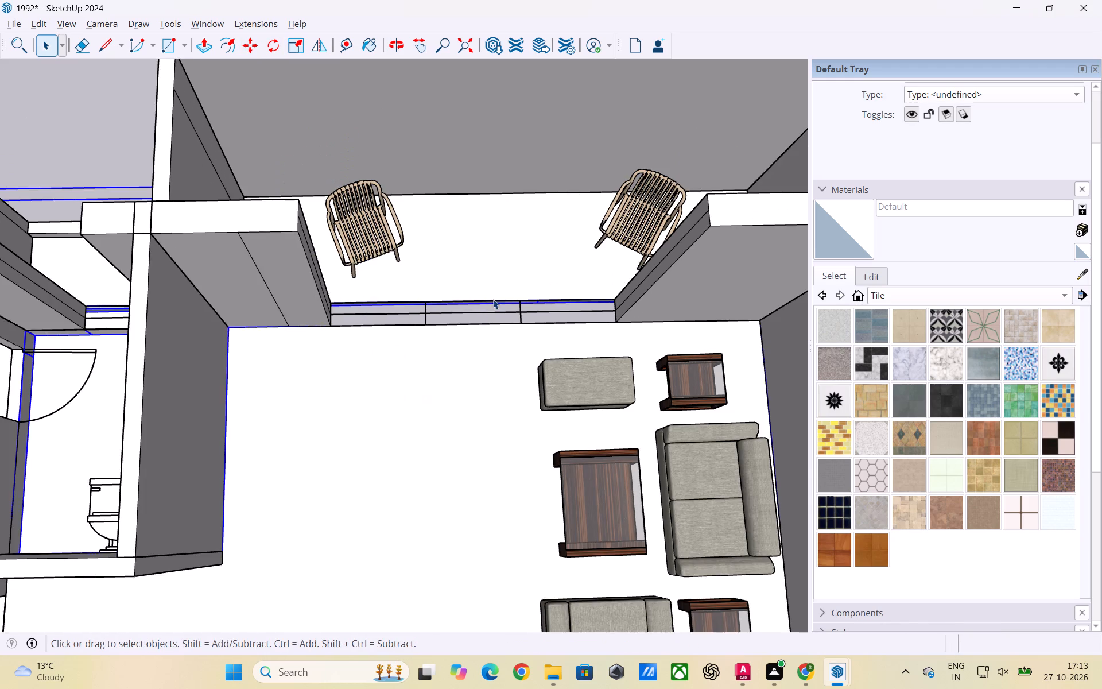
scroll(493, 299, down, 7)
click(723, 196)
scroll(438, 235, down, 3)
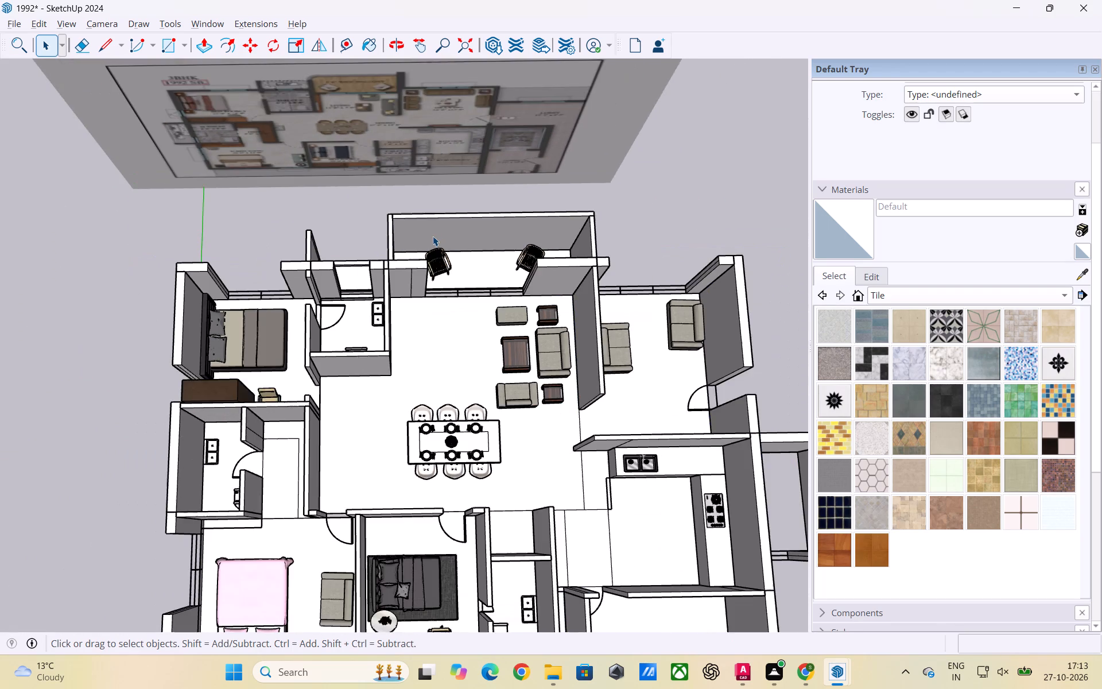
scroll(432, 237, down, 2)
scroll(378, 392, up, 5)
scroll(331, 353, down, 5)
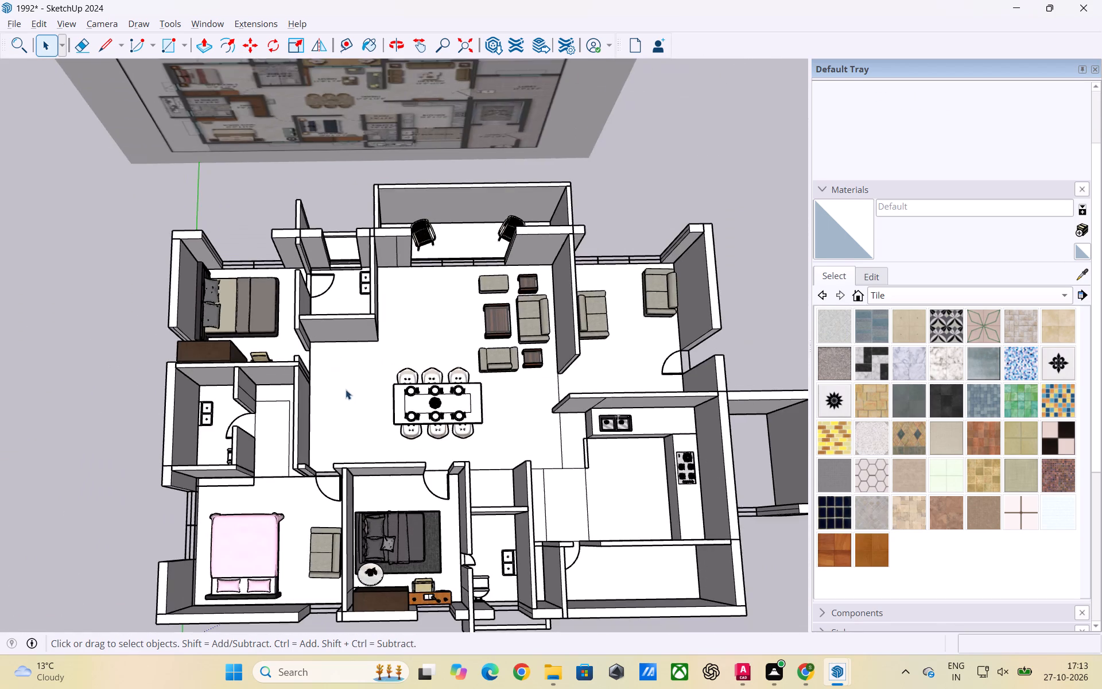
middle_drag(346, 389, 344, 320)
scroll(343, 335, up, 1)
scroll(431, 341, up, 3)
scroll(491, 319, down, 7)
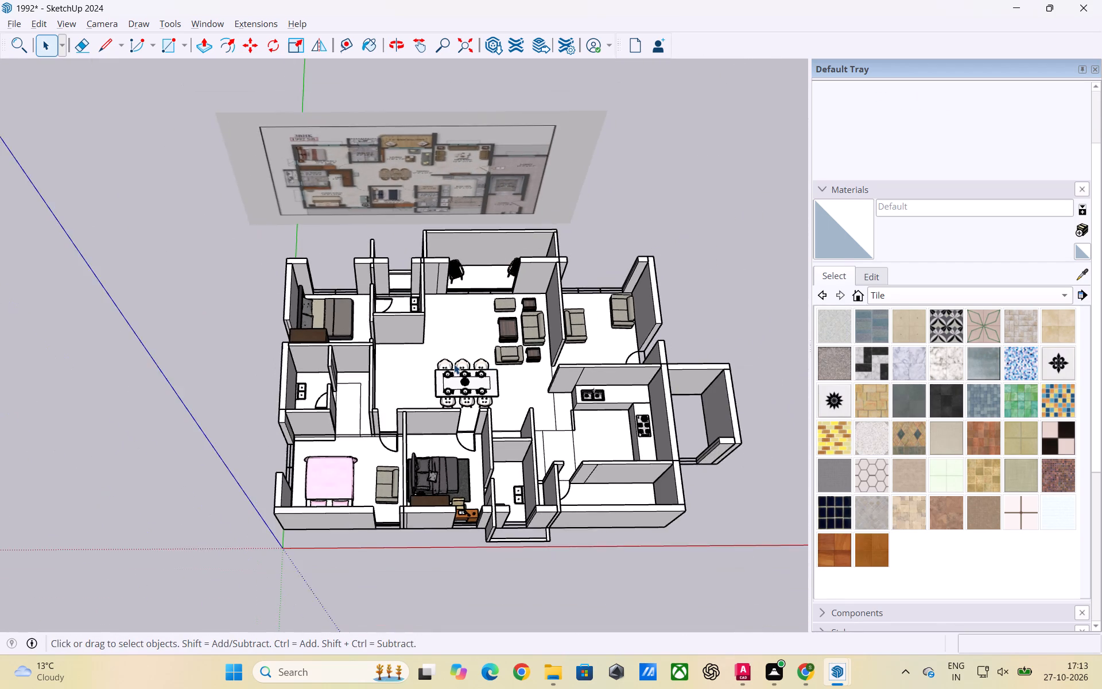
scroll(350, 339, down, 2)
scroll(457, 358, up, 3)
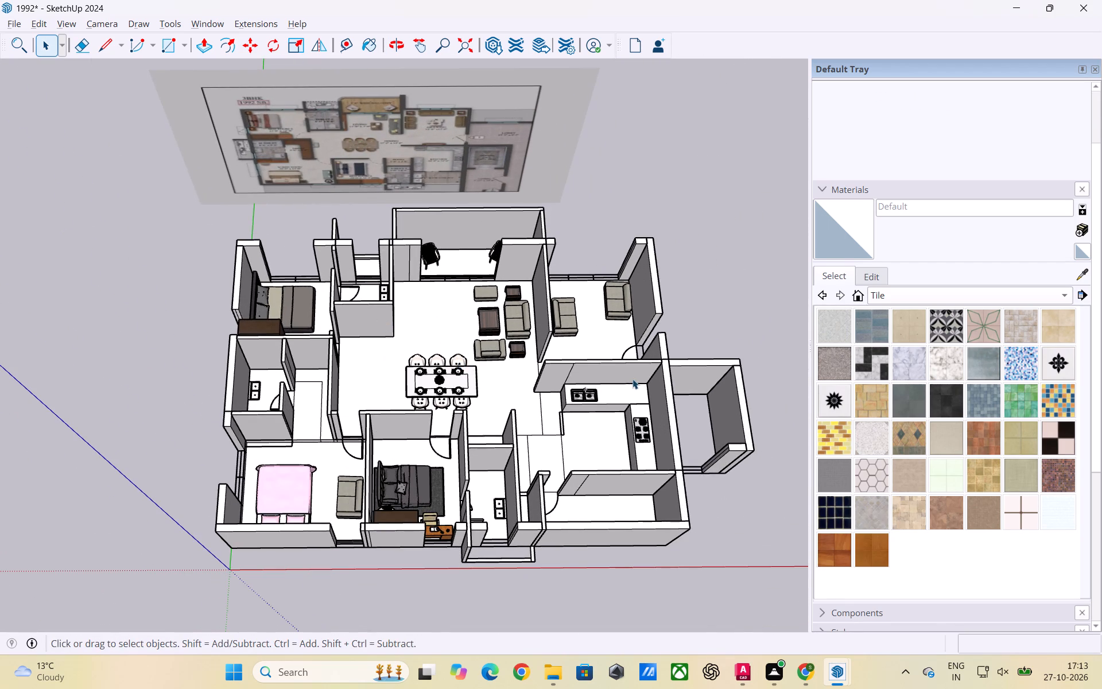
scroll(633, 382, up, 2)
scroll(276, 305, down, 5)
middle_drag(324, 423, 332, 470)
scroll(440, 444, up, 1)
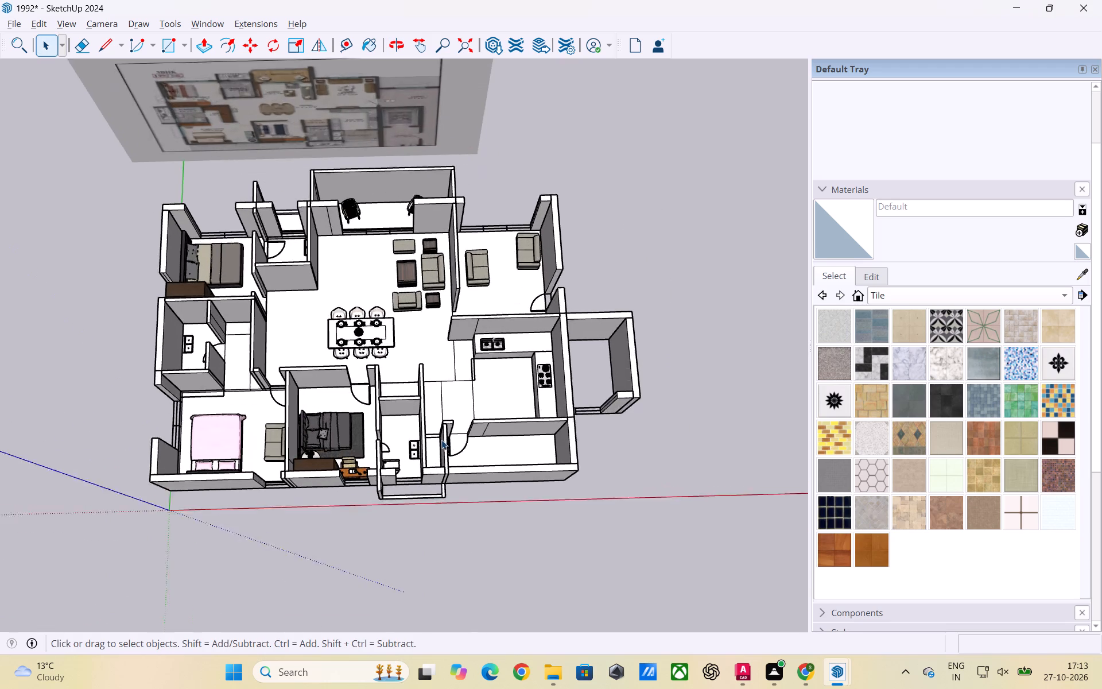
scroll(441, 440, up, 2)
scroll(581, 418, up, 2)
scroll(619, 410, down, 5)
scroll(437, 451, up, 3)
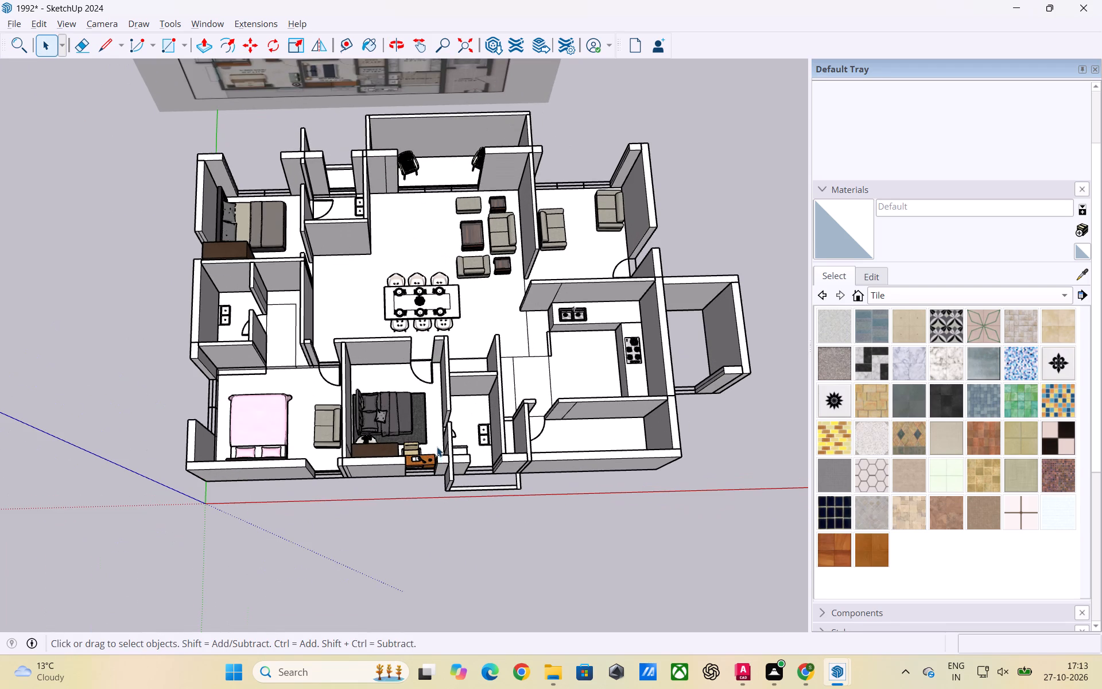
Delete the dividing edge on the wall's end face at the wardrobe side of the study desk's window opening.
scroll(395, 450, up, 6)
middle_drag(432, 483, 417, 429)
scroll(425, 444, up, 3)
middle_drag(426, 478, 434, 478)
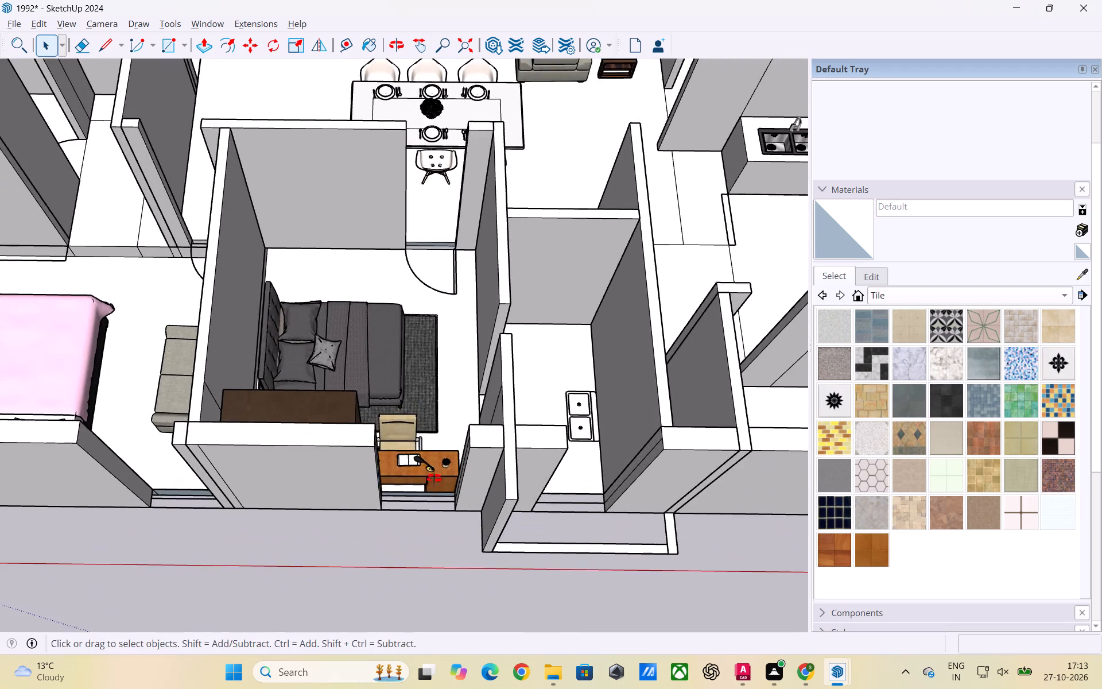
middle_drag(434, 478, 602, 413)
scroll(606, 401, up, 4)
middle_drag(416, 436, 604, 435)
scroll(604, 429, up, 3)
middle_drag(654, 450, 434, 473)
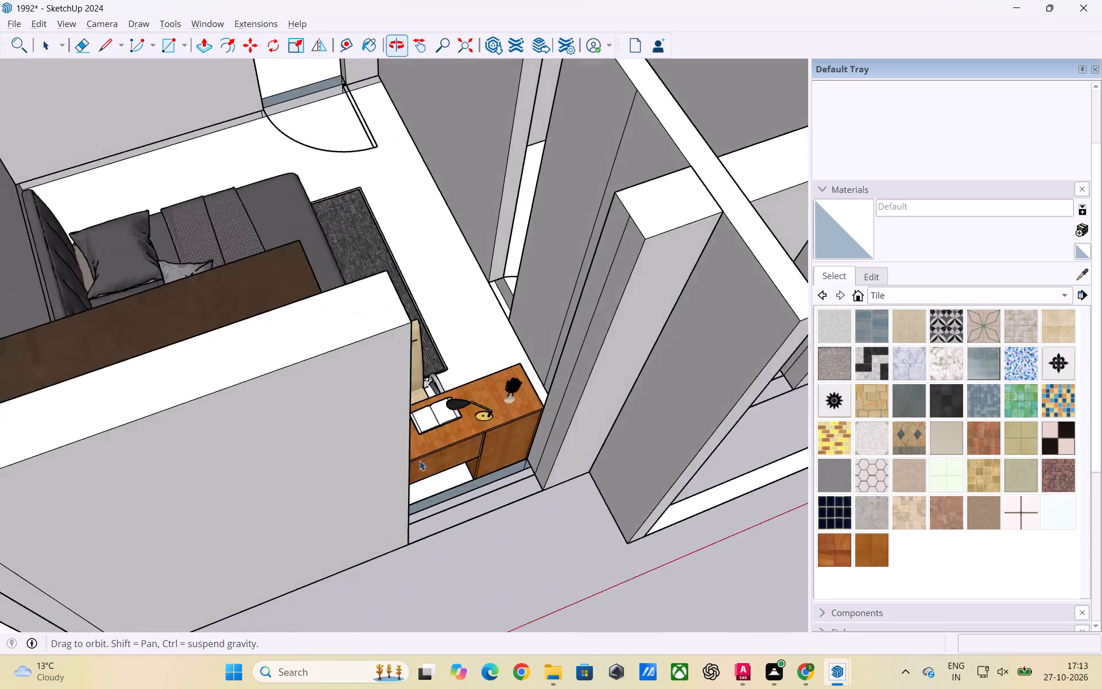
scroll(424, 469, up, 3)
middle_drag(549, 464, 315, 482)
scroll(509, 436, down, 6)
middle_drag(499, 467, 321, 480)
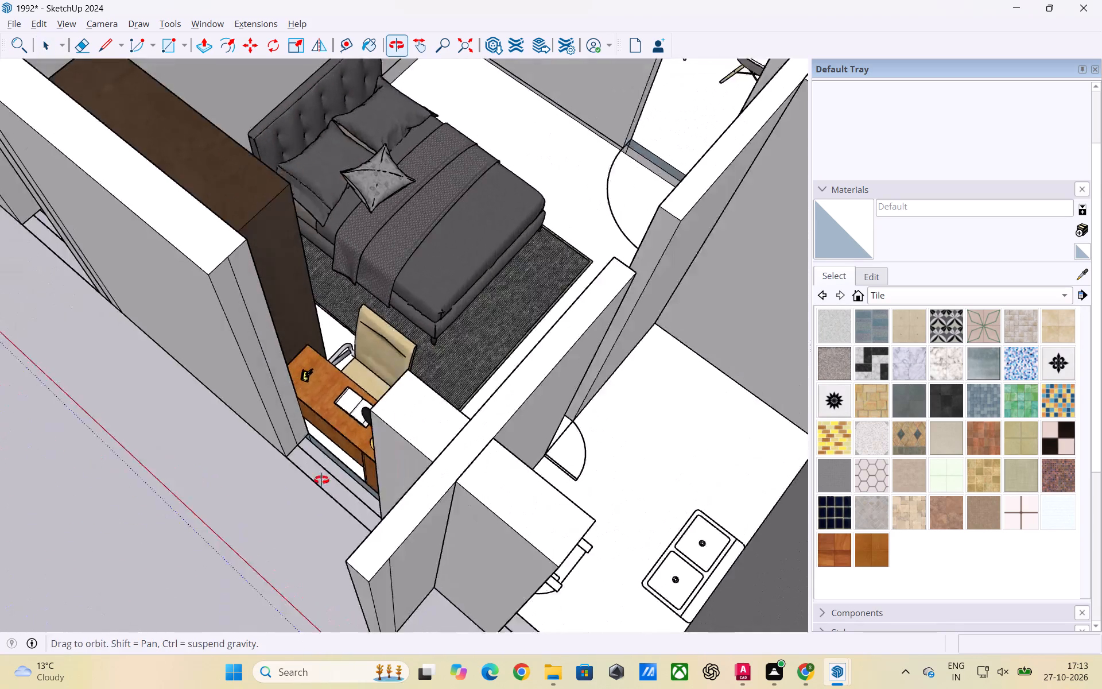
middle_drag(321, 480, 296, 466)
scroll(289, 394, up, 2)
middle_drag(325, 385, 351, 471)
scroll(346, 459, up, 3)
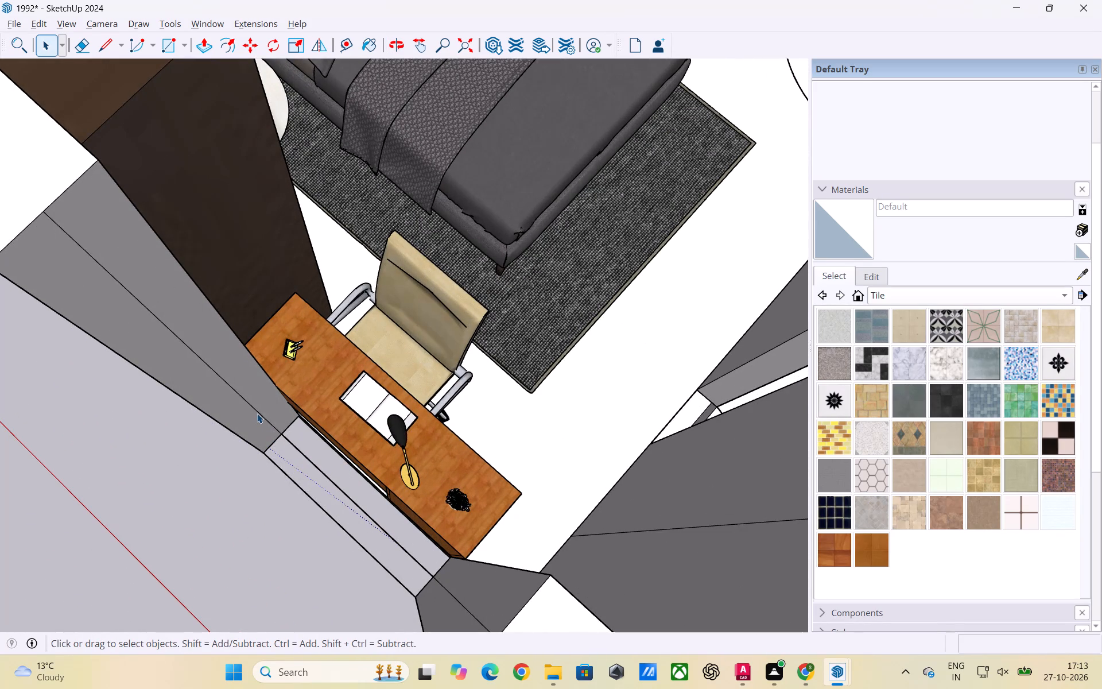
click(257, 413)
double_click(257, 413)
click(258, 413)
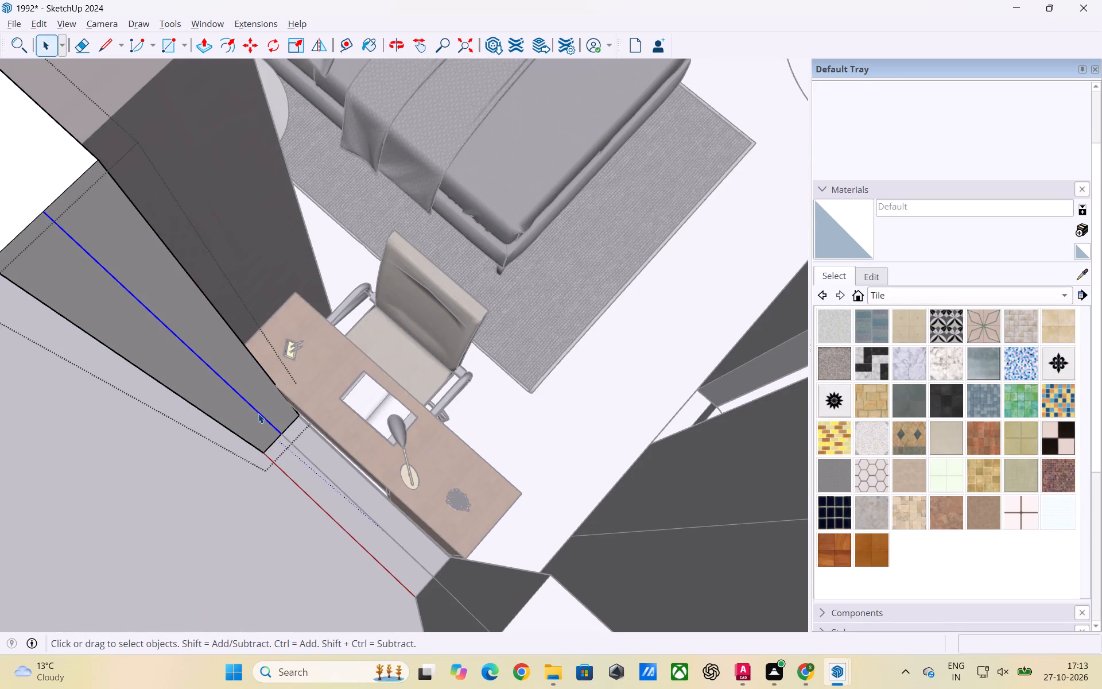
key(Delete)
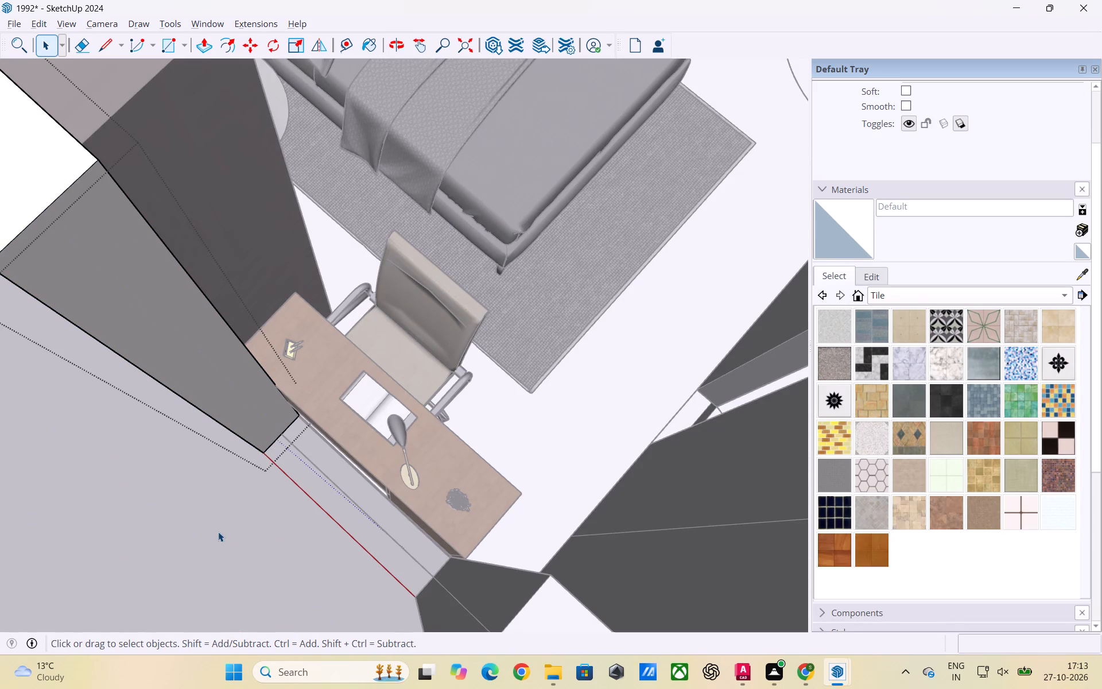
click(218, 532)
Delete the matching dividing edge on the opposite wall's end face, at the bathroom side of the study desk's window opening.
scroll(456, 421, down, 3)
scroll(522, 425, down, 1)
middle_drag(522, 437, 376, 430)
scroll(460, 389, up, 3)
middle_drag(287, 469, 470, 504)
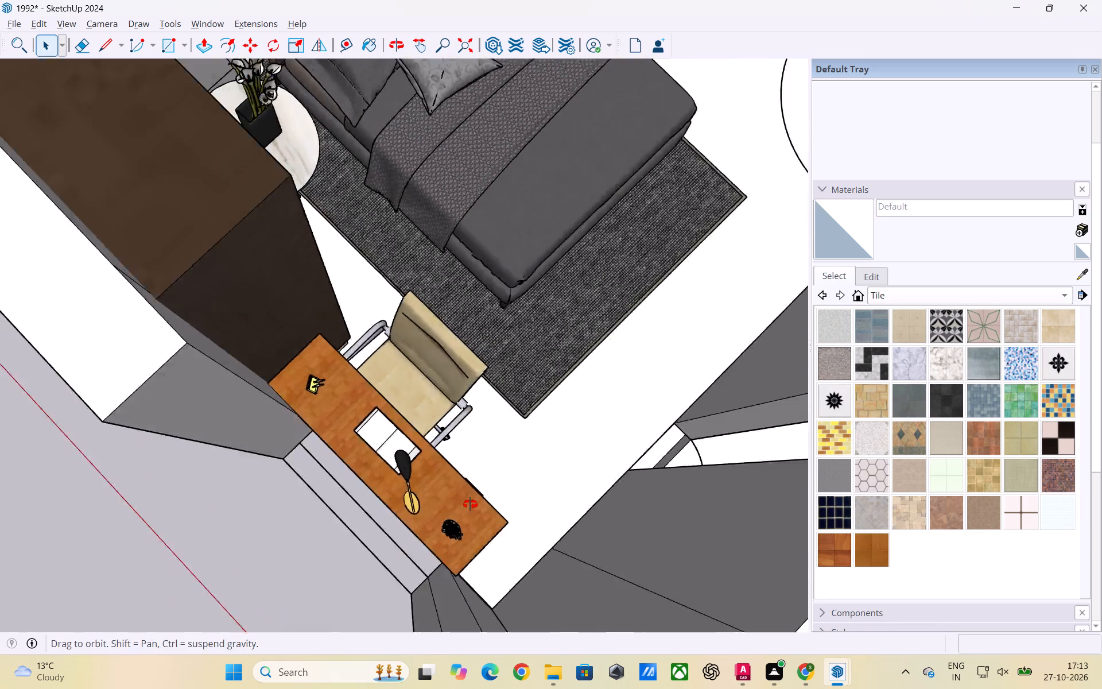
middle_drag(470, 504, 664, 427)
scroll(618, 450, up, 3)
middle_drag(603, 458, 668, 450)
scroll(223, 400, down, 3)
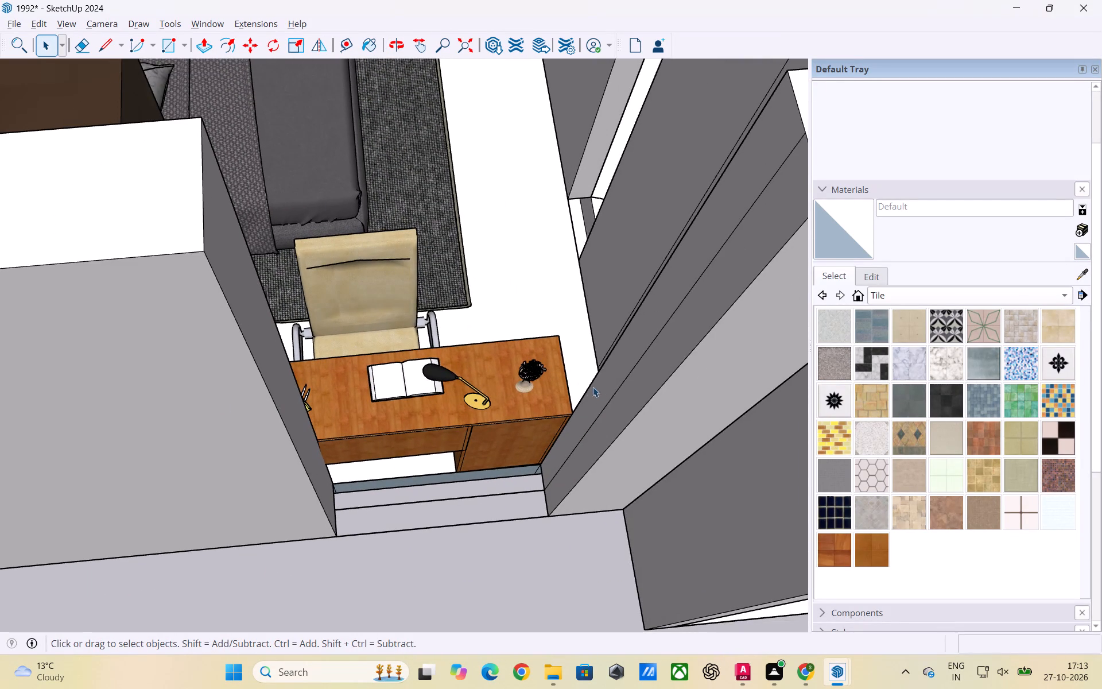
click(618, 394)
click(618, 394)
click(618, 393)
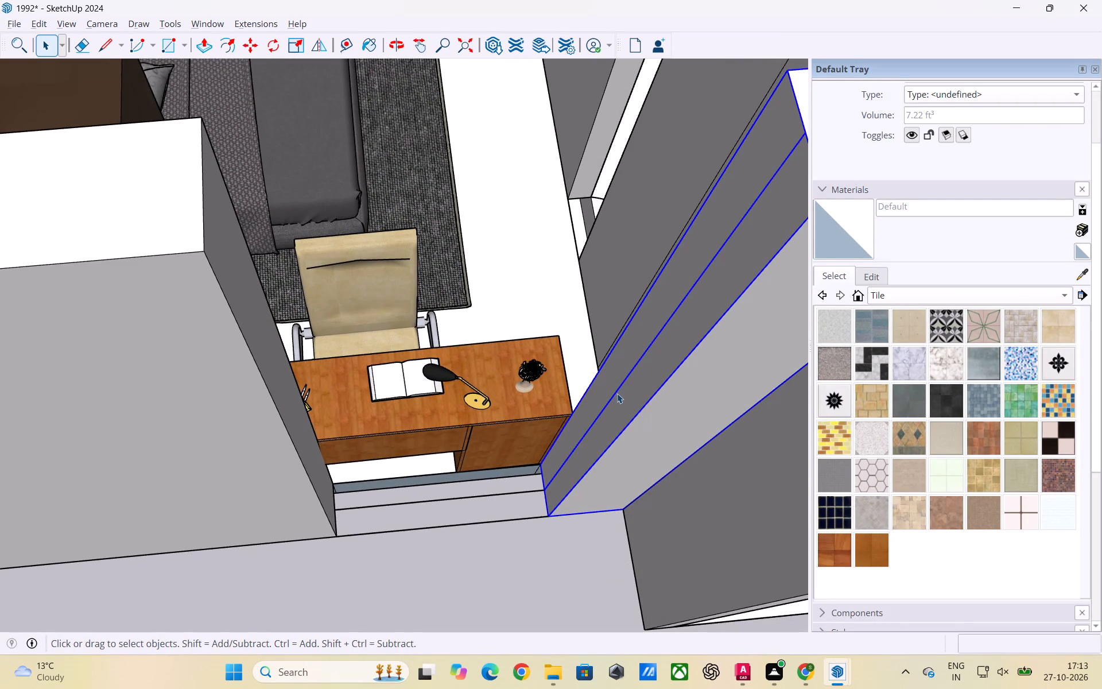
double_click(616, 393)
click(616, 393)
double_click(616, 393)
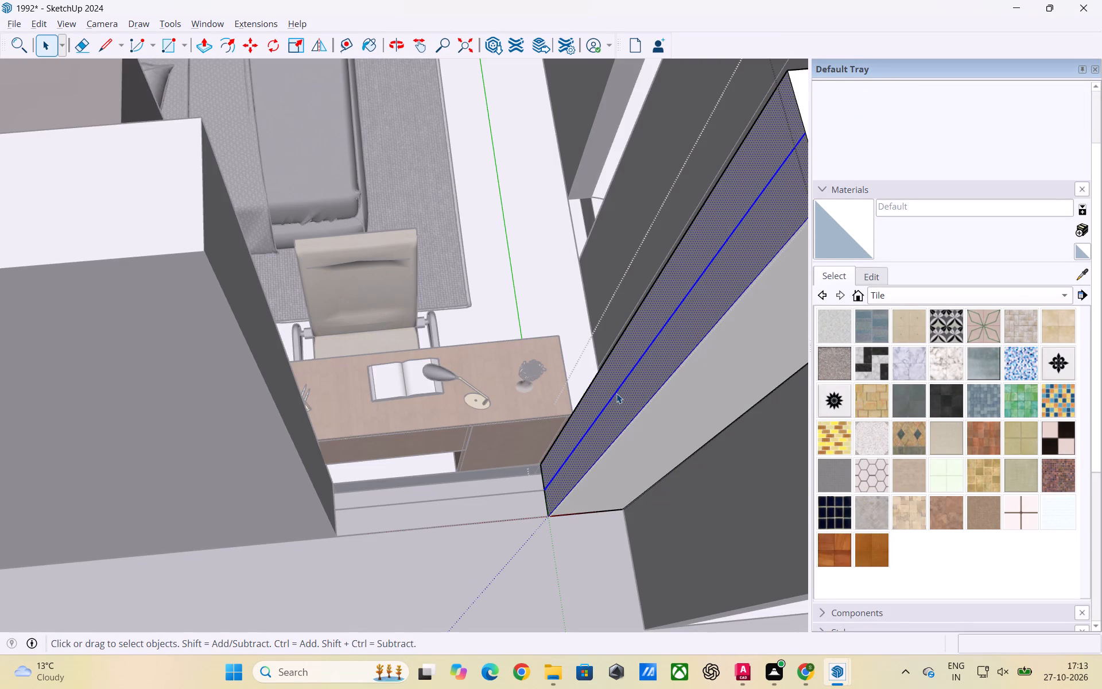
click(616, 393)
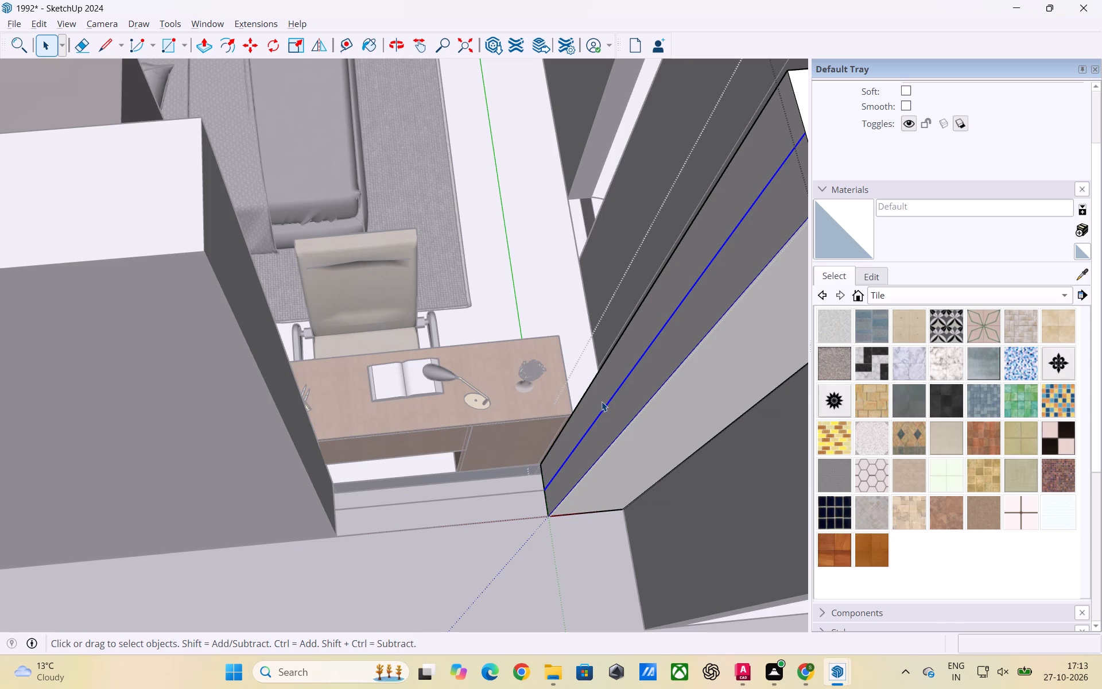
scroll(600, 402, down, 15)
key(Delete)
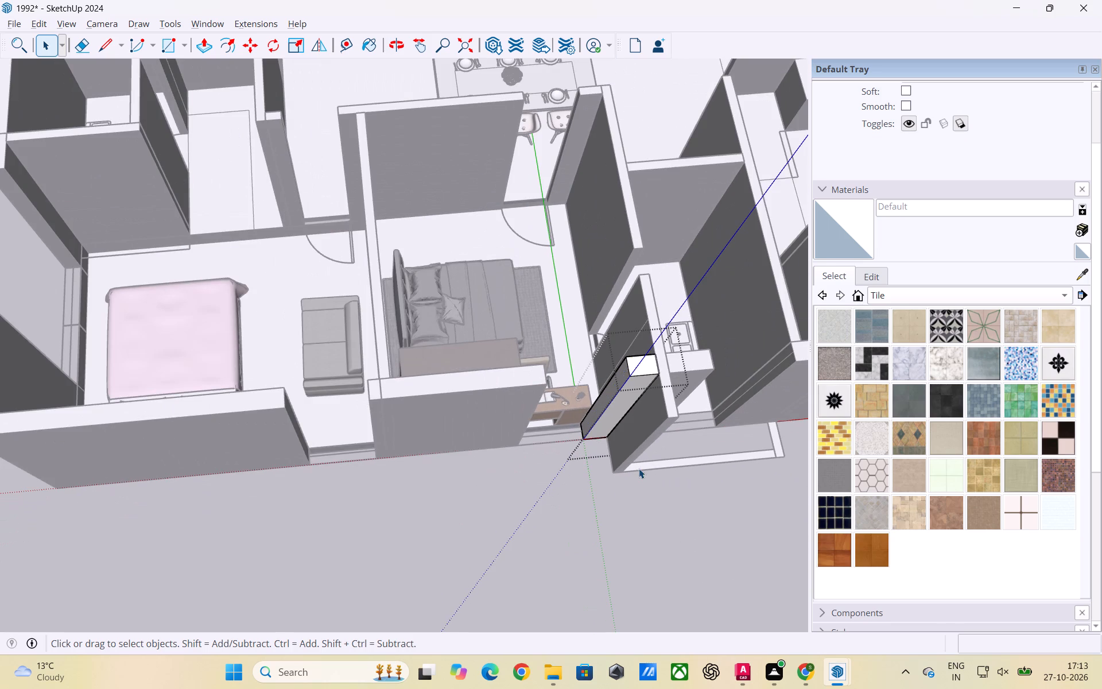
click(639, 469)
Place guides 3' below the top edge and 2' above the bottom edge of the wardrobe-side wall's end face by the study desk.
scroll(558, 436, up, 2)
middle_drag(594, 432, 366, 415)
scroll(363, 411, up, 4)
middle_drag(501, 440, 383, 442)
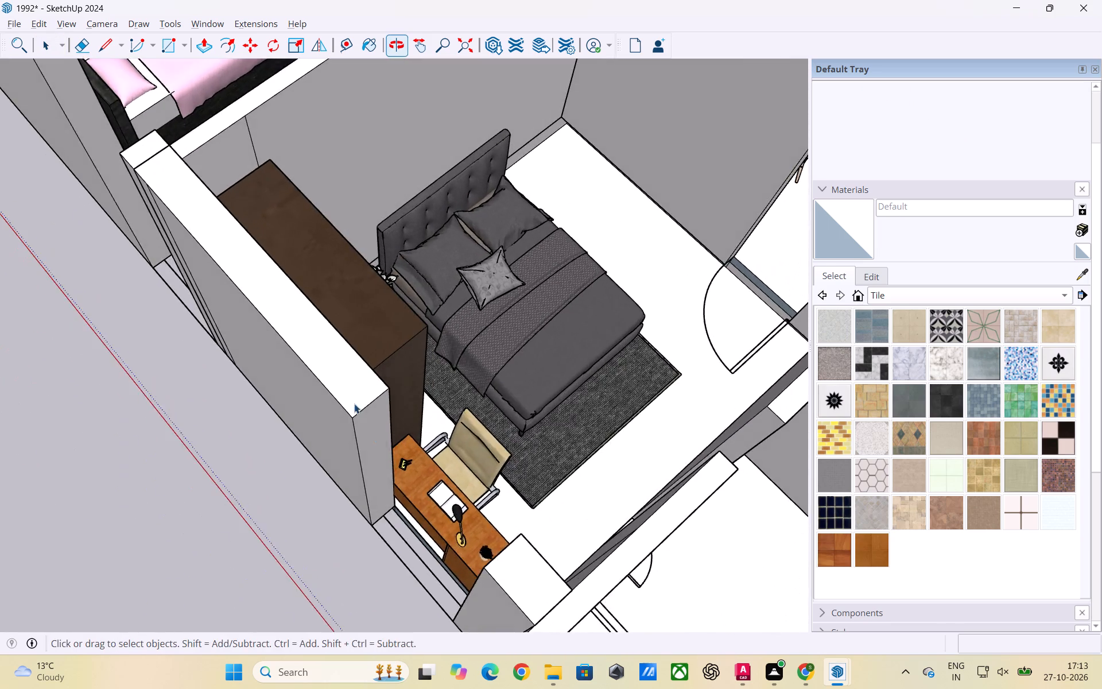
scroll(354, 401, up, 3)
middle_drag(382, 422, 304, 312)
scroll(302, 308, down, 7)
middle_drag(344, 338, 366, 399)
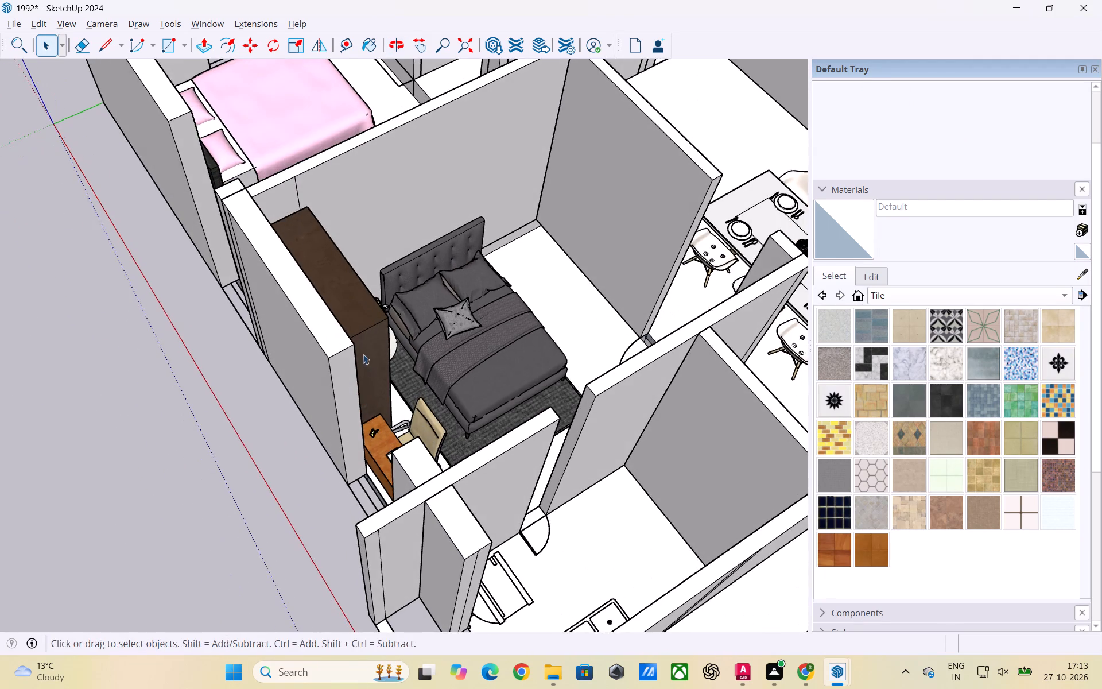
scroll(337, 353, up, 3)
triple_click(342, 376)
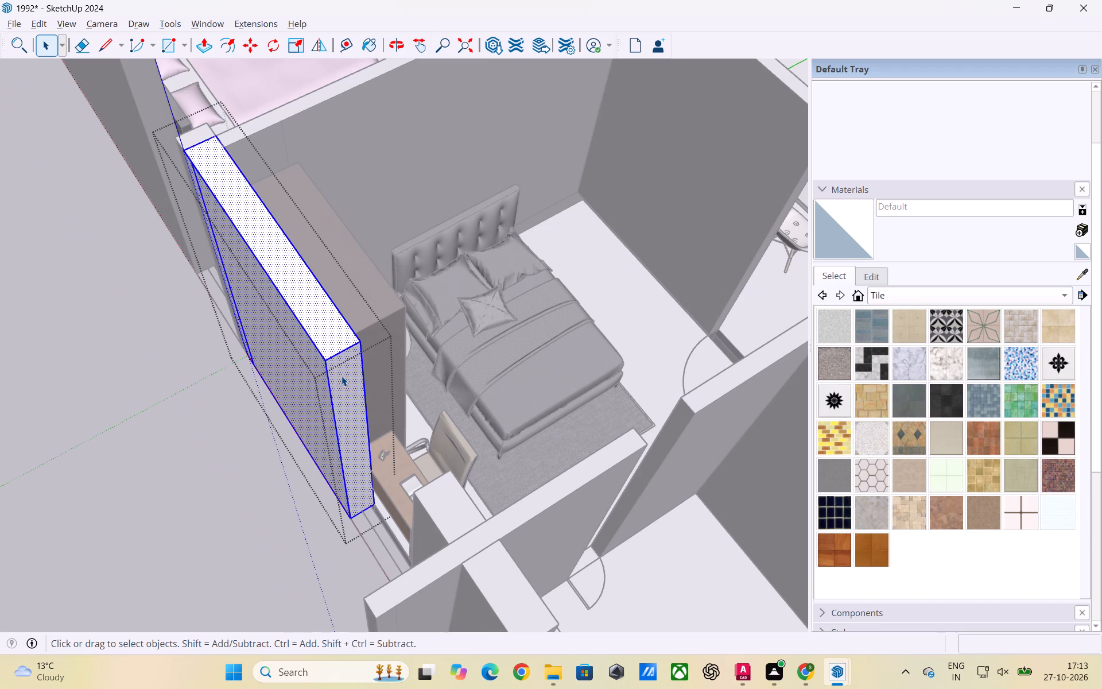
click(344, 380)
key(t)
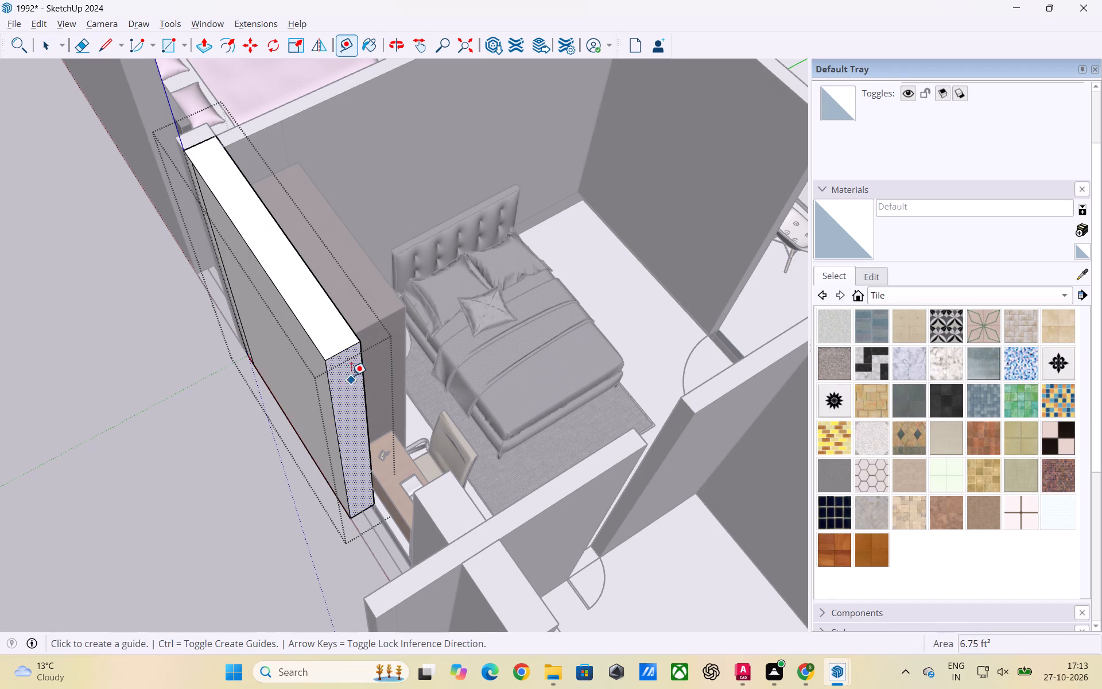
click(342, 350)
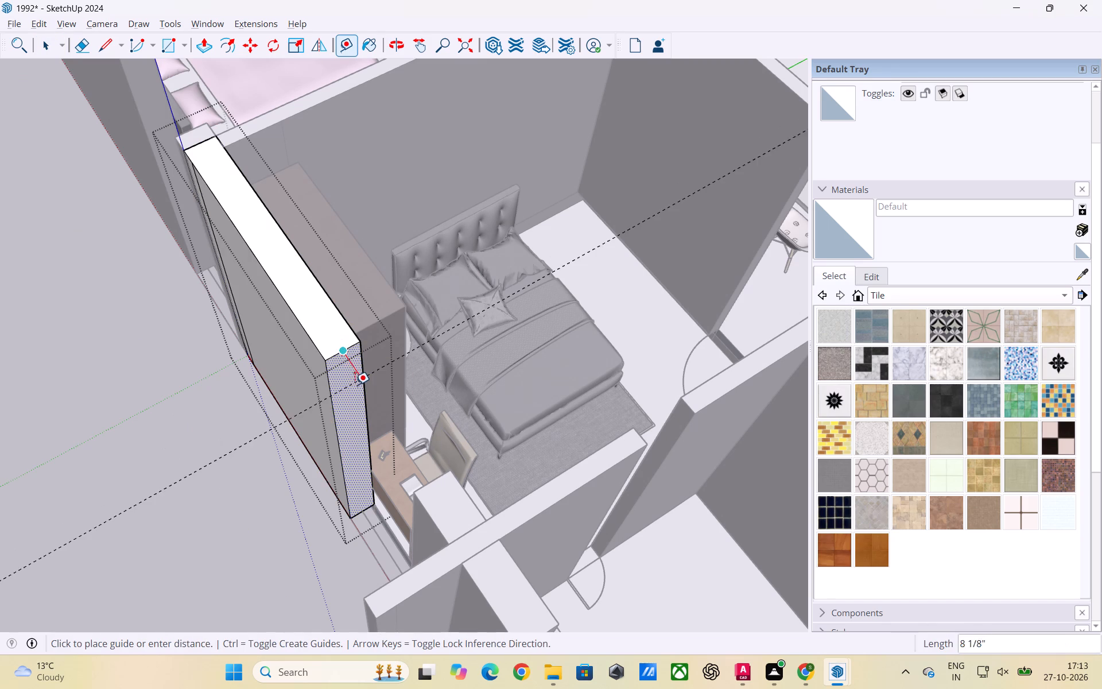
text(3')
key(Return)
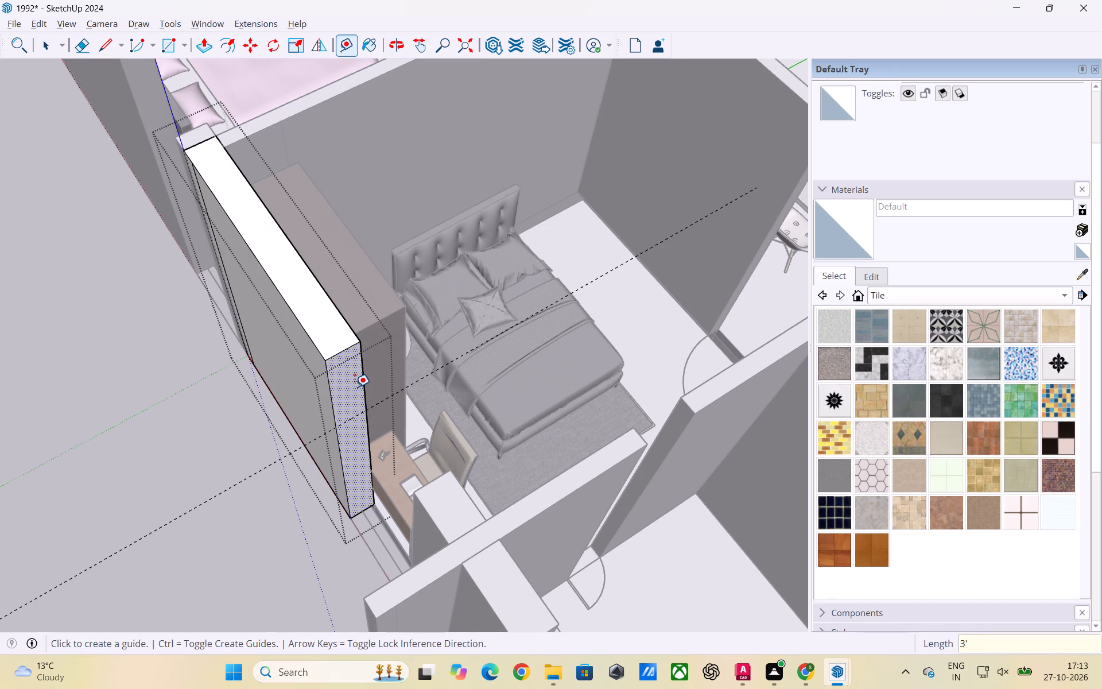
click(362, 508)
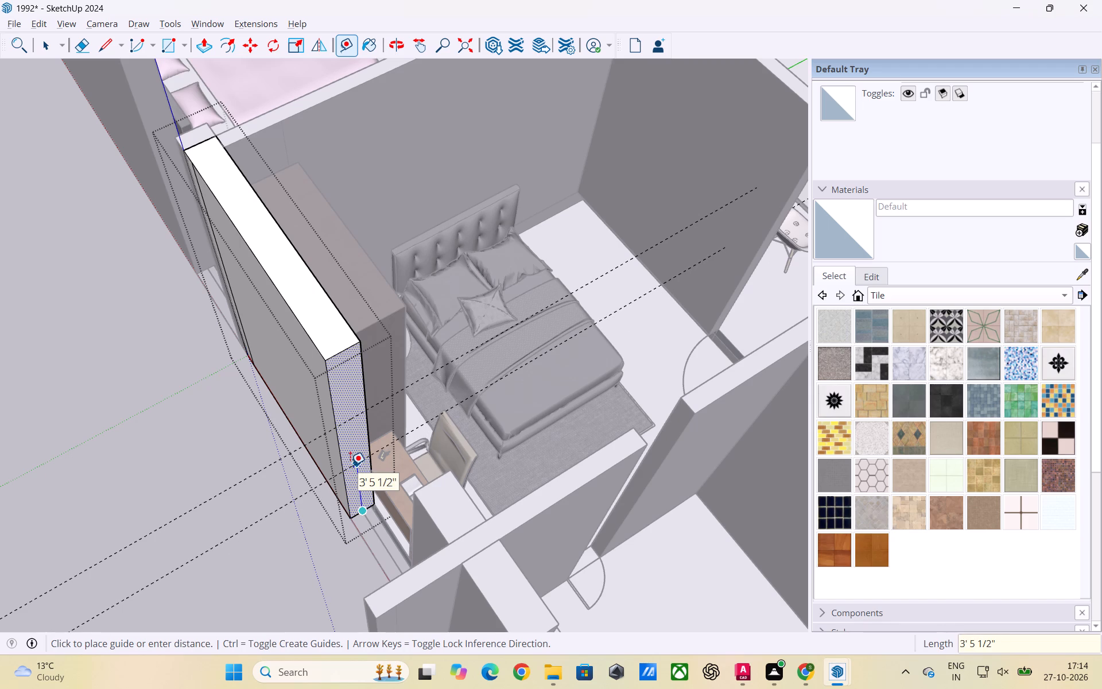
text(2')
key(Return)
key(space)
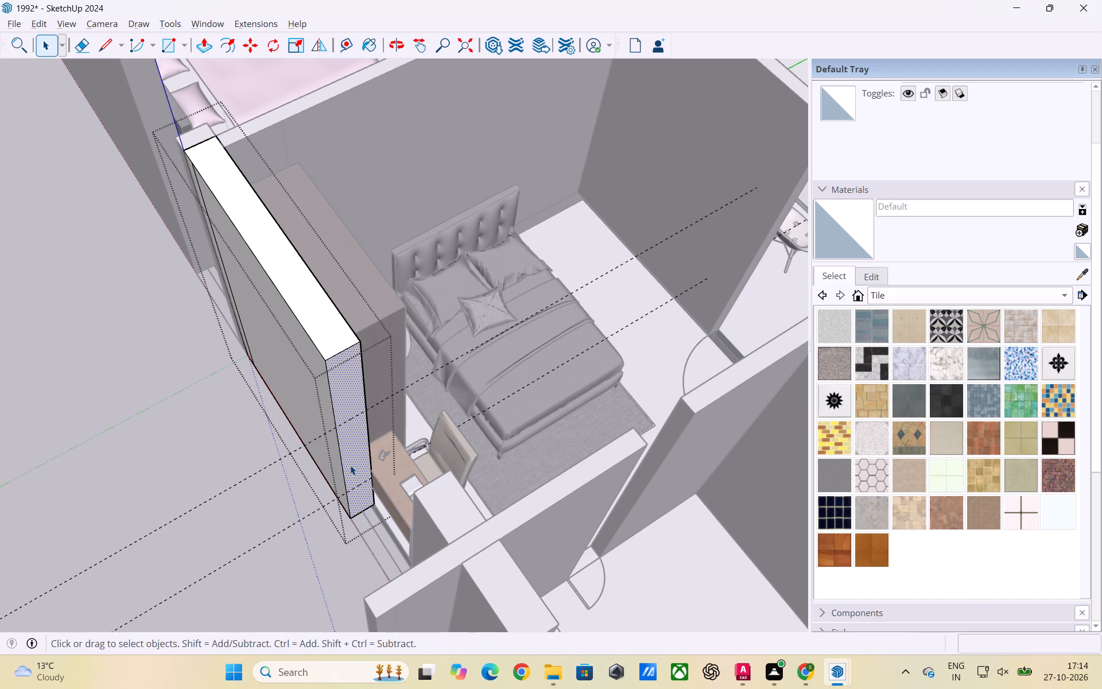
Copy the end face's top edge down 3' to the upper guide, and again 4' further to the lower guide.
click(335, 356)
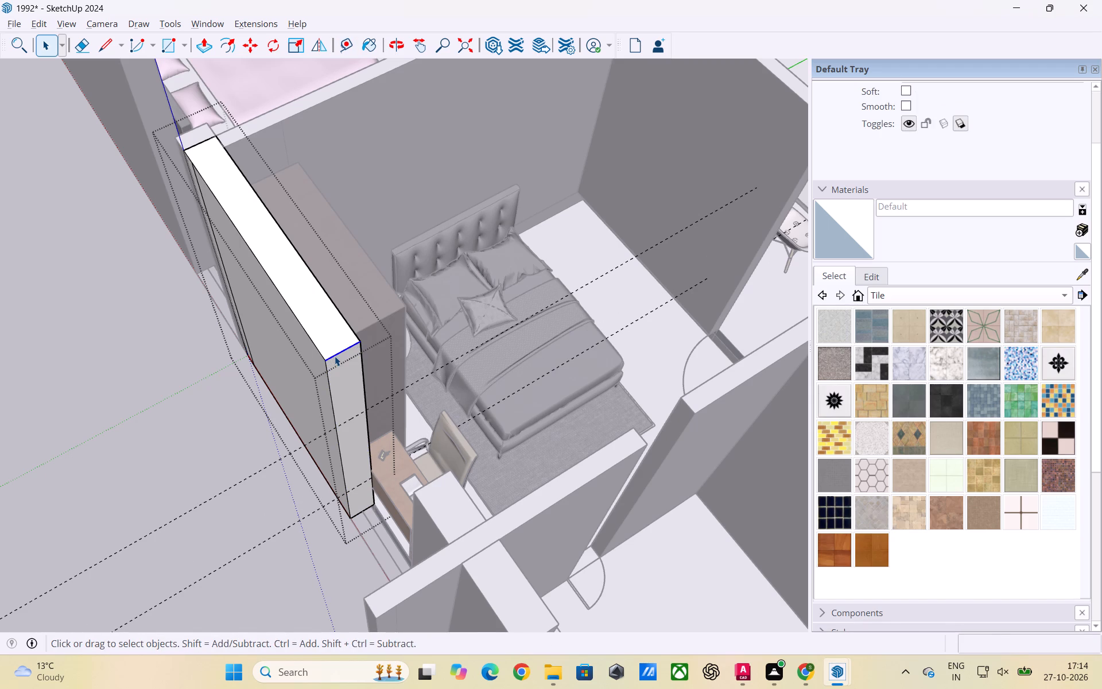
key(m)
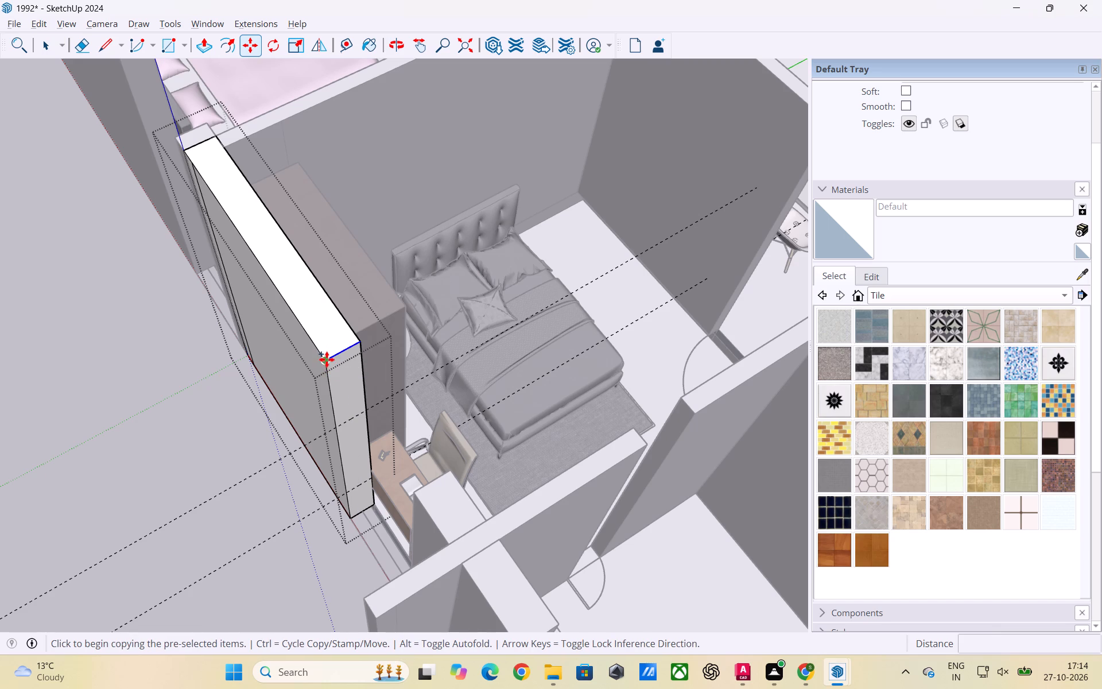
click(327, 359)
click(337, 428)
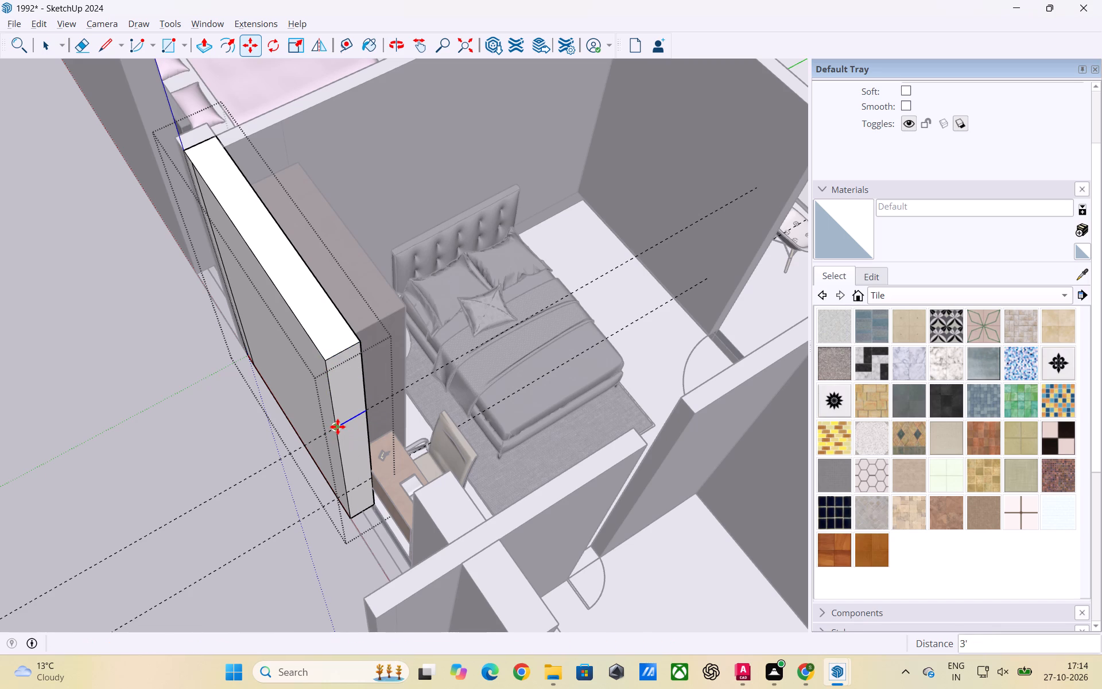
key(m)
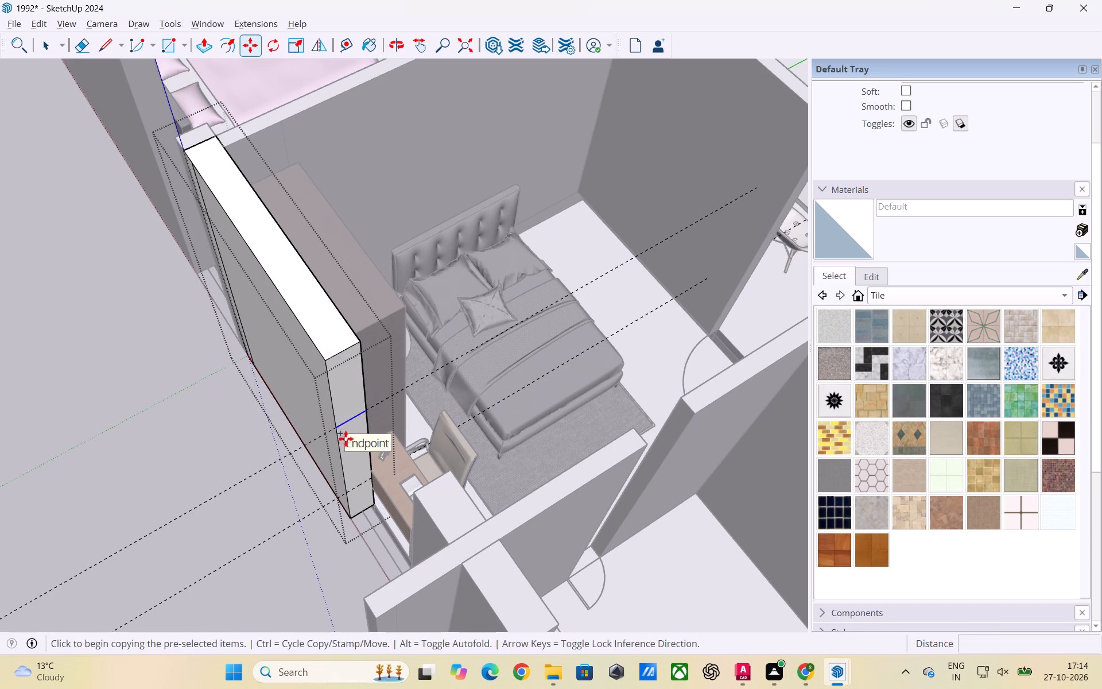
click(338, 425)
click(354, 492)
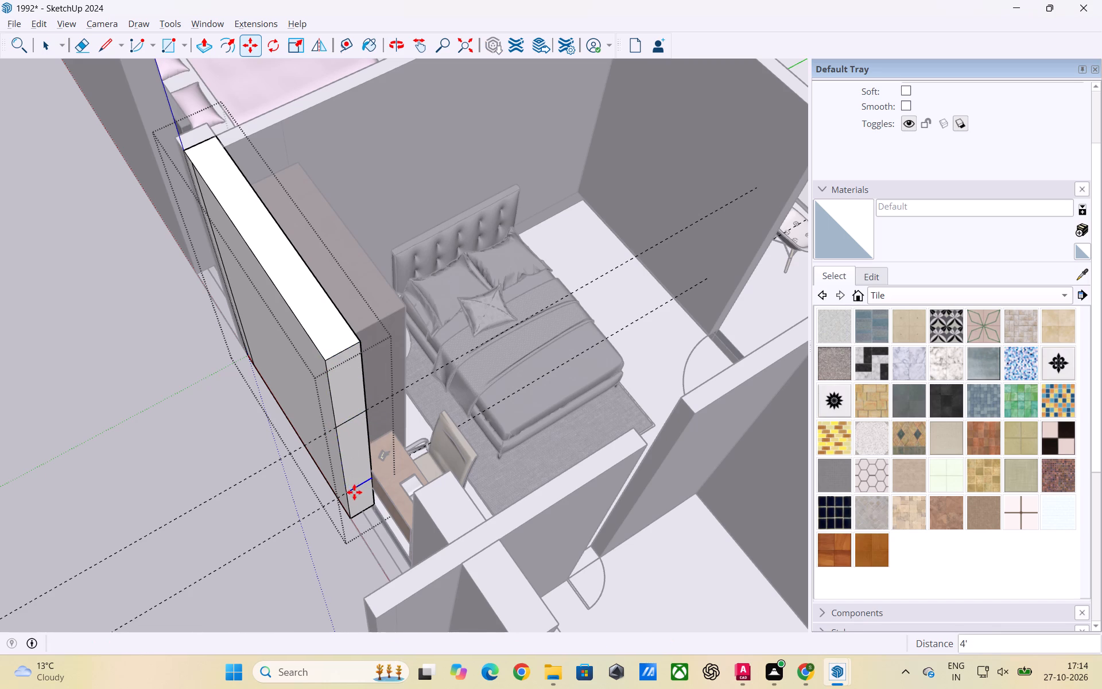
key(space)
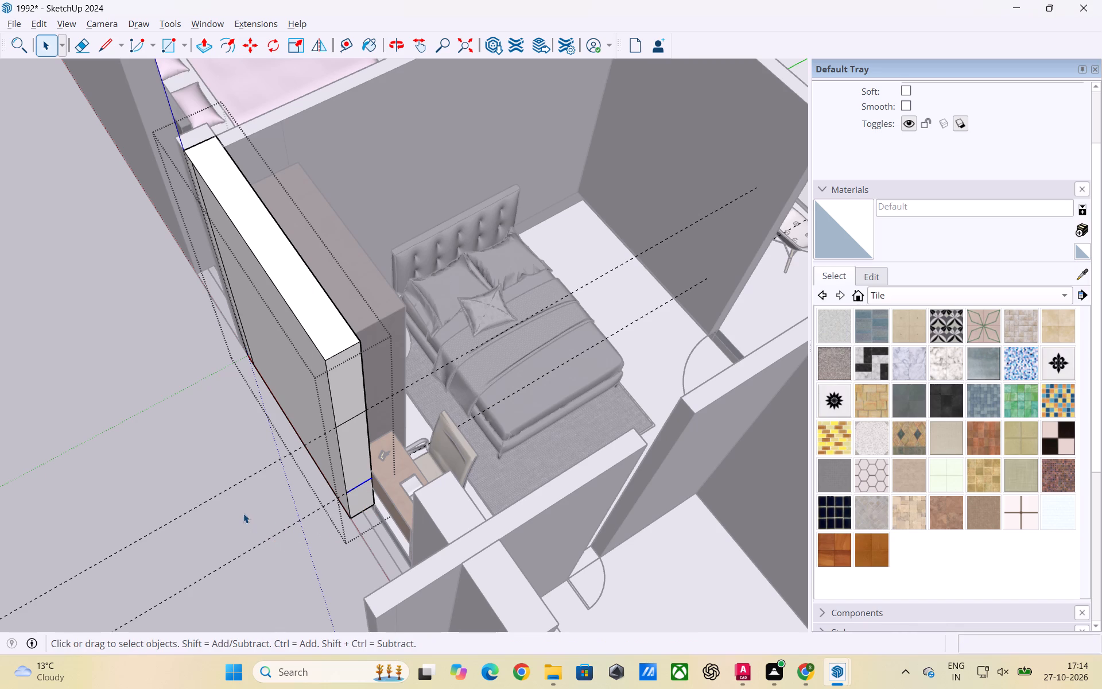
click(243, 513)
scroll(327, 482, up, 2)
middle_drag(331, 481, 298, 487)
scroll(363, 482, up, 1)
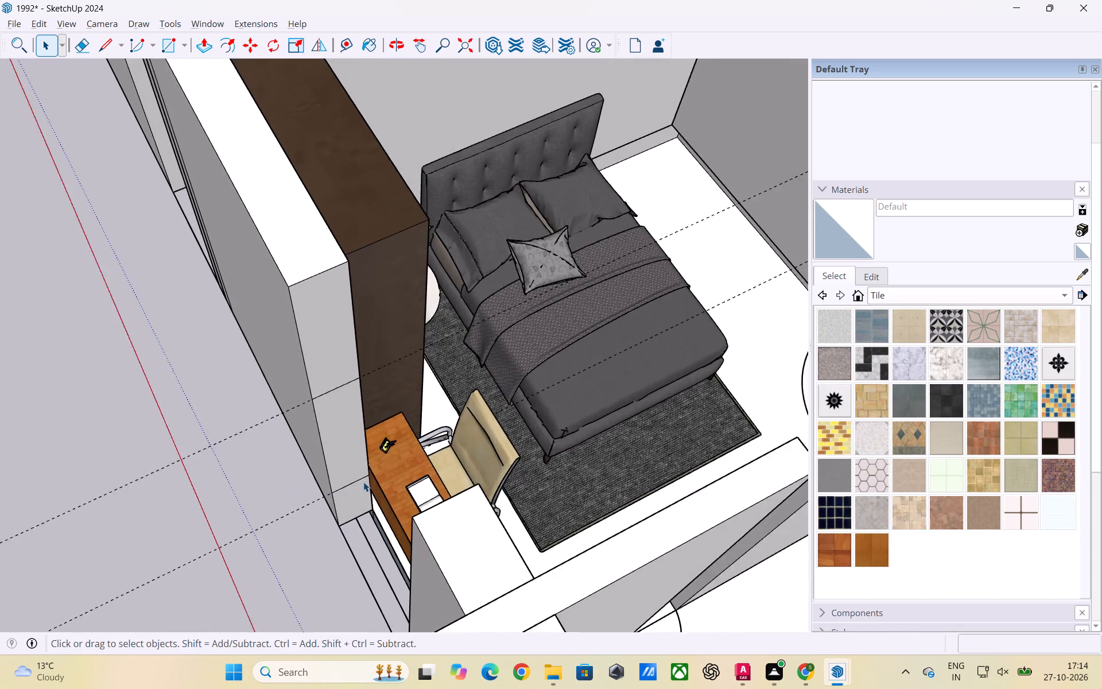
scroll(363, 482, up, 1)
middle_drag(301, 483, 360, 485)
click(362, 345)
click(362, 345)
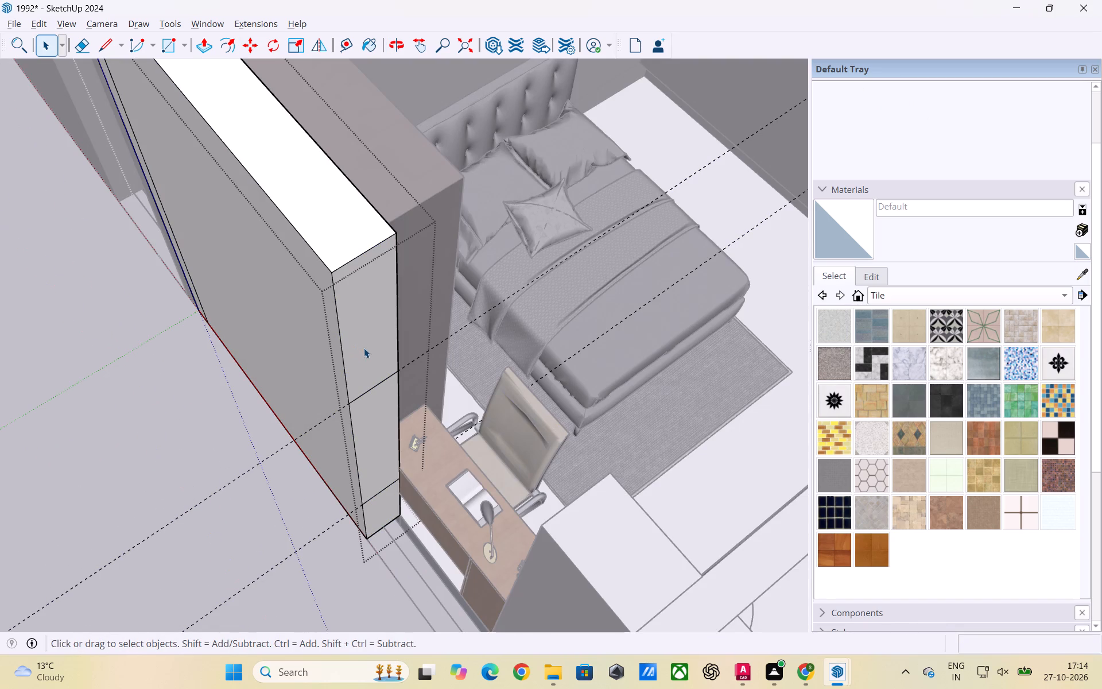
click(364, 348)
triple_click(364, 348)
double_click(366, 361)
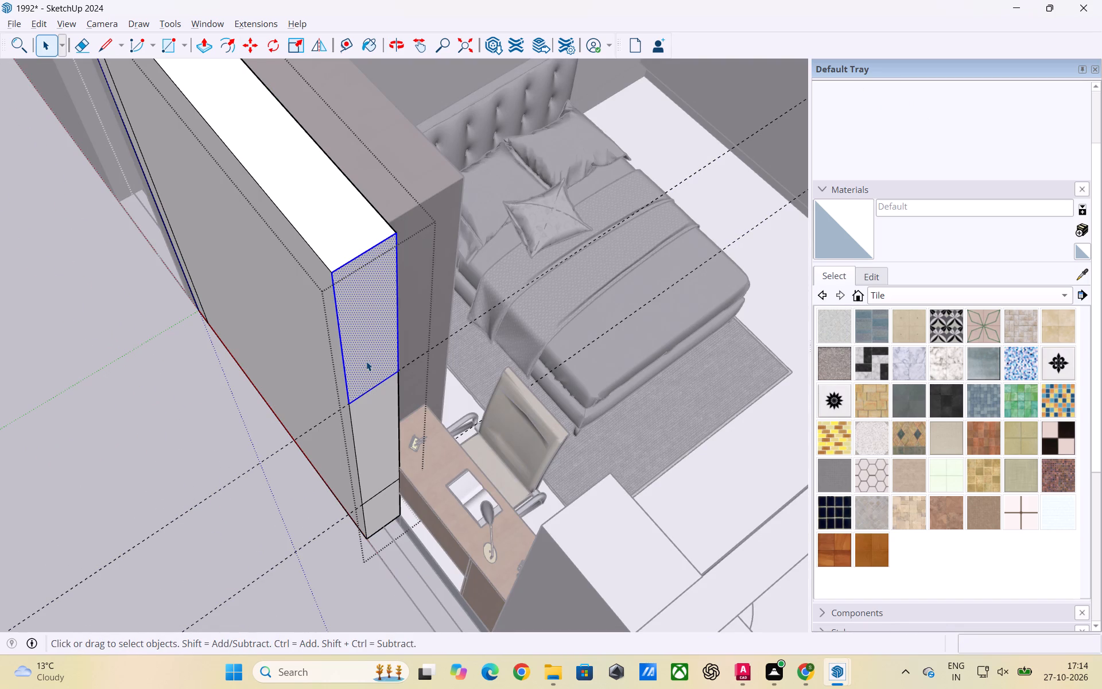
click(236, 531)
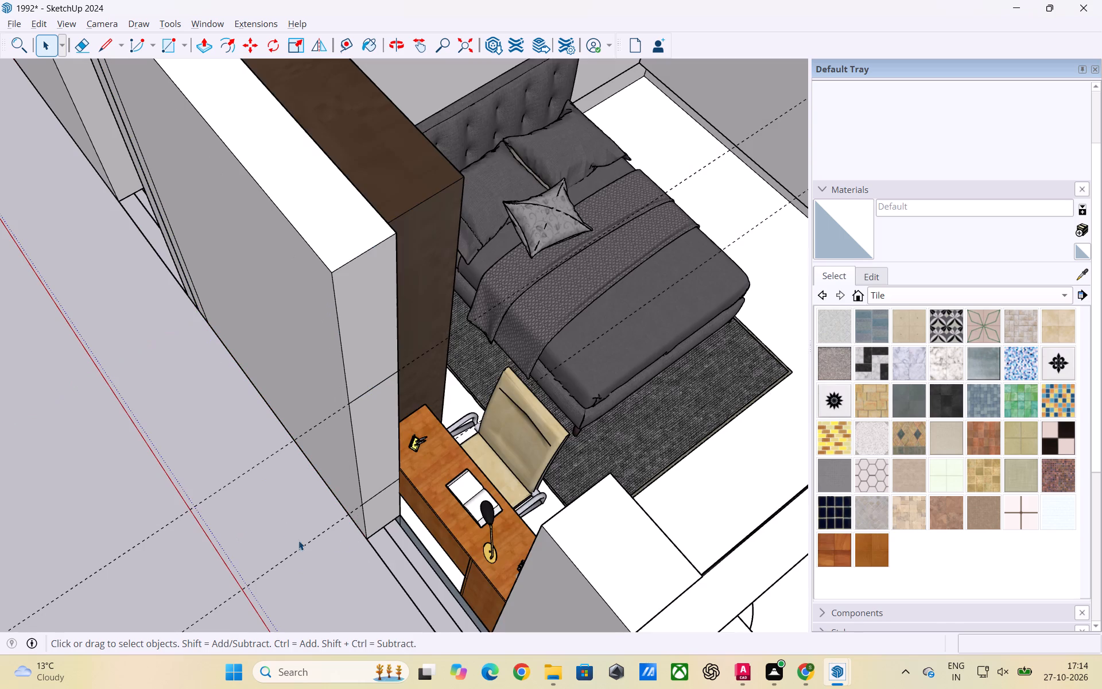
Push/Pull the lowest section of the wall's end face across the opening to the opposite wall, forming the window sill wall.
triple_click(377, 514)
click(379, 512)
triple_click(380, 513)
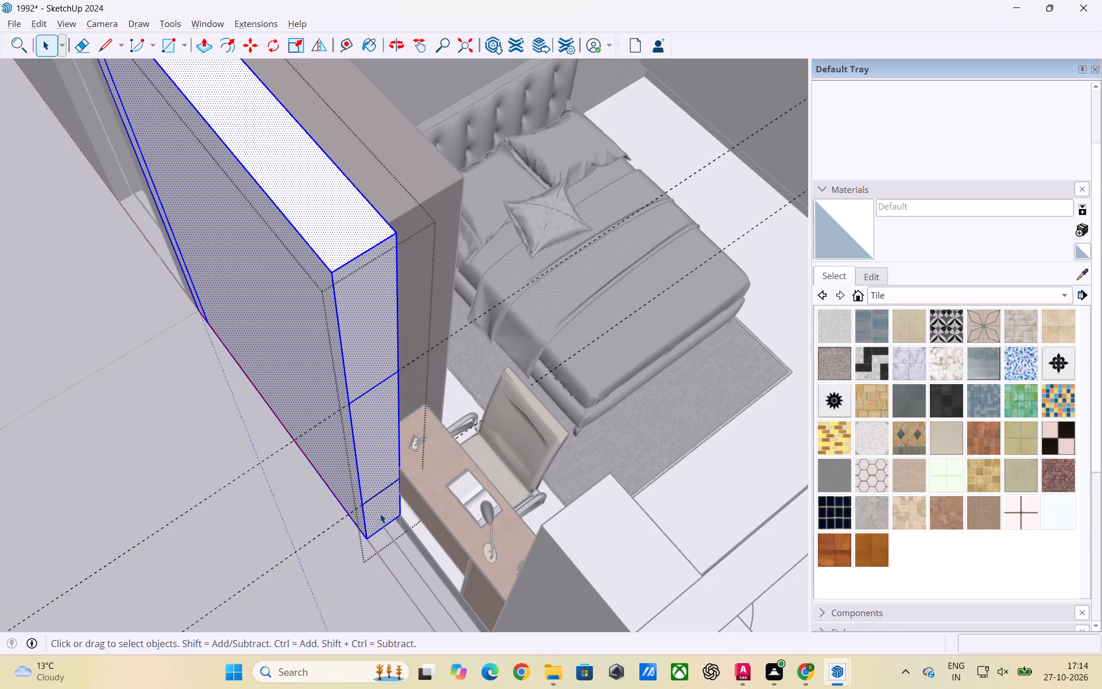
triple_click(378, 513)
scroll(385, 512, down, 2)
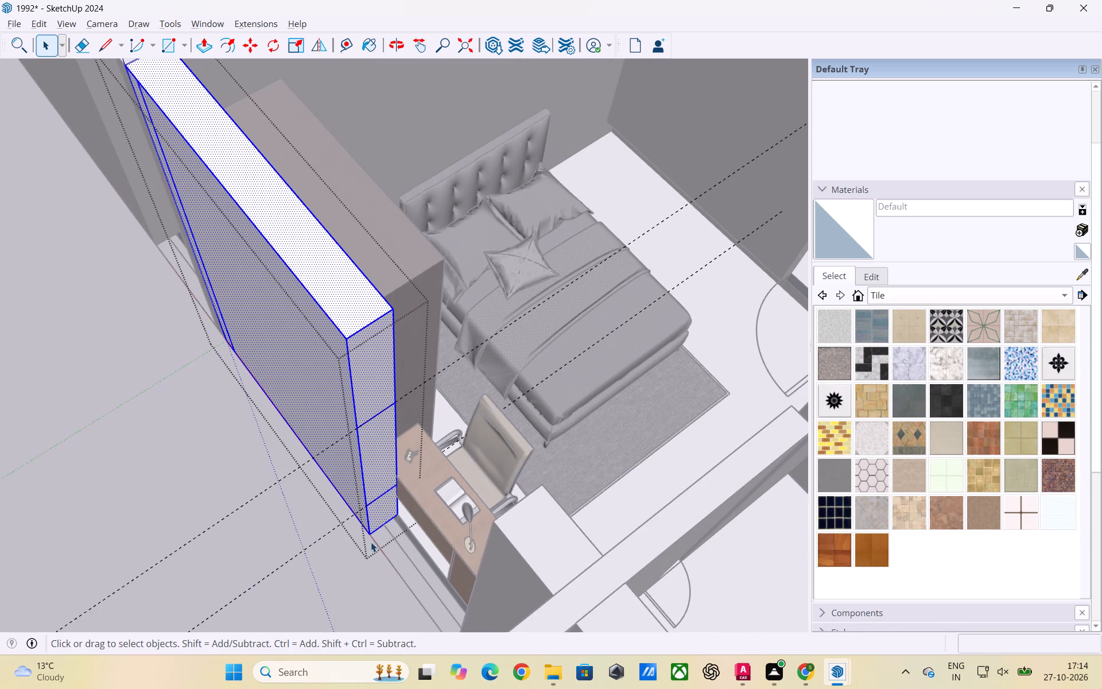
scroll(387, 518, up, 2)
double_click(388, 515)
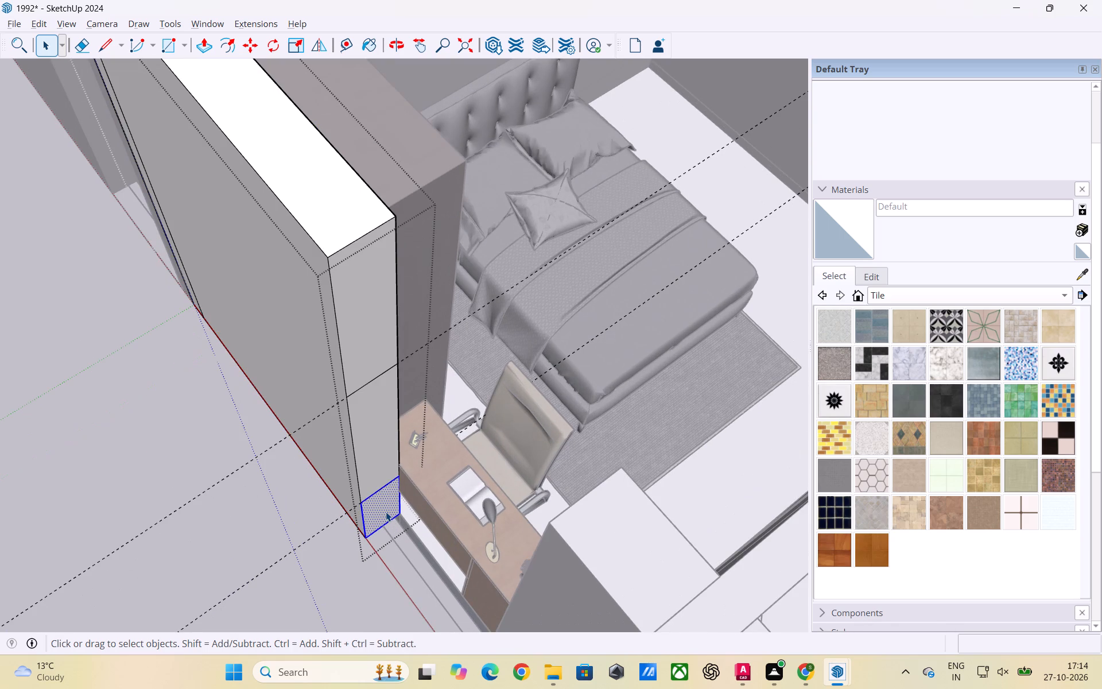
key(p)
click(385, 512)
scroll(399, 520, down, 4)
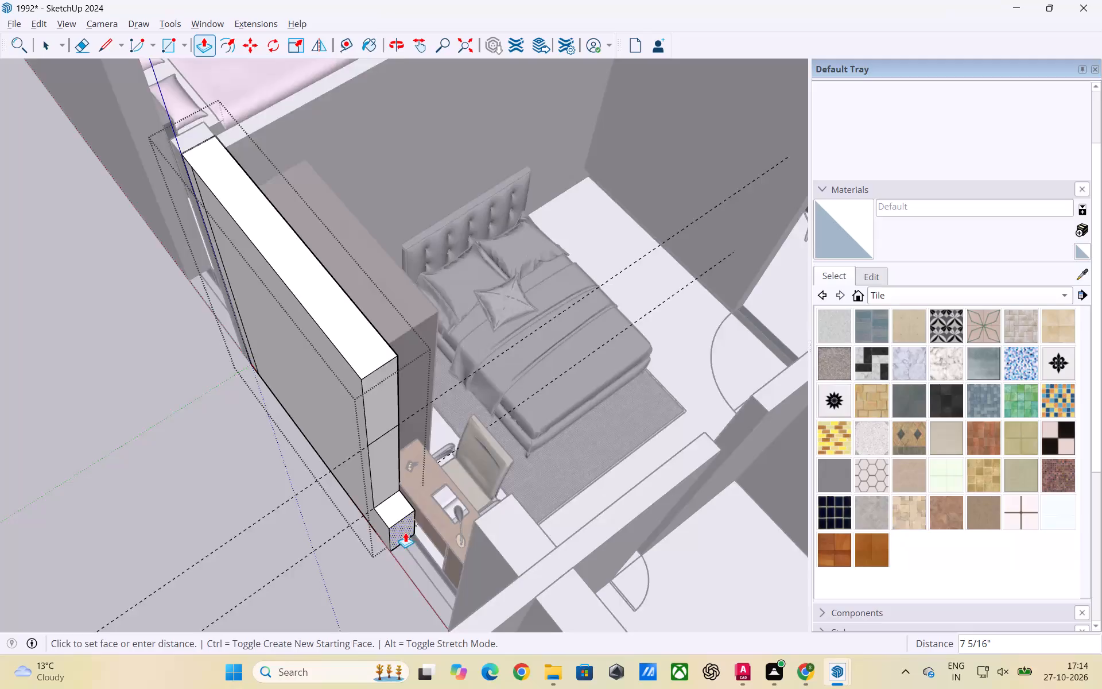
scroll(405, 532, down, 2)
middle_drag(399, 545, 554, 541)
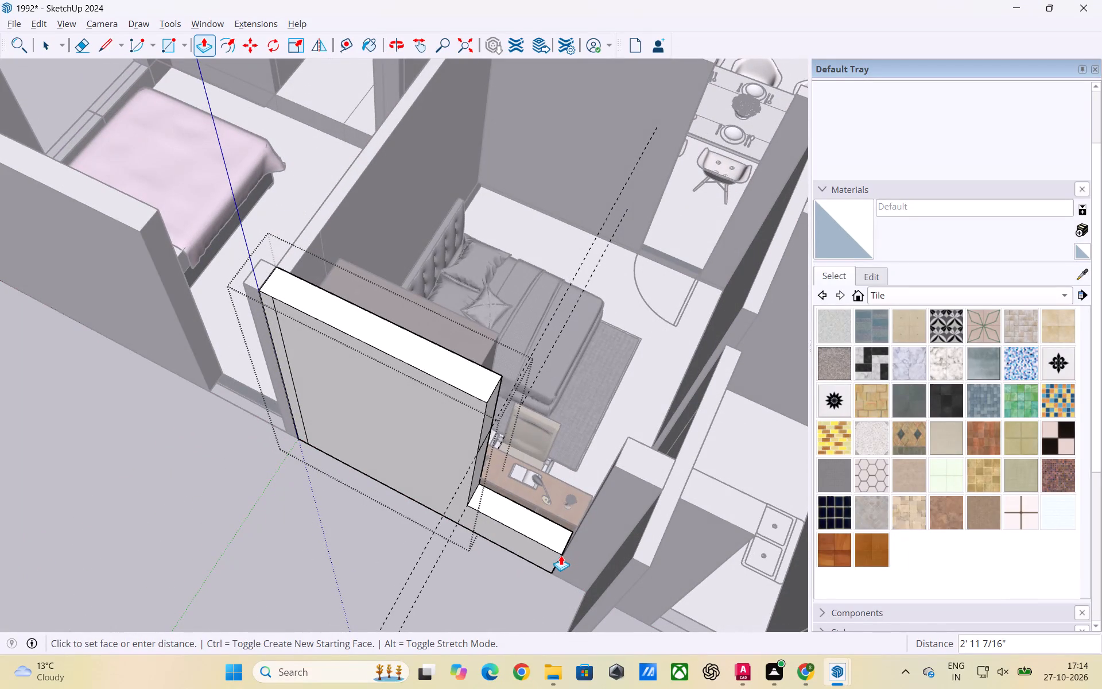
scroll(562, 558, up, 3)
middle_drag(562, 558, 579, 500)
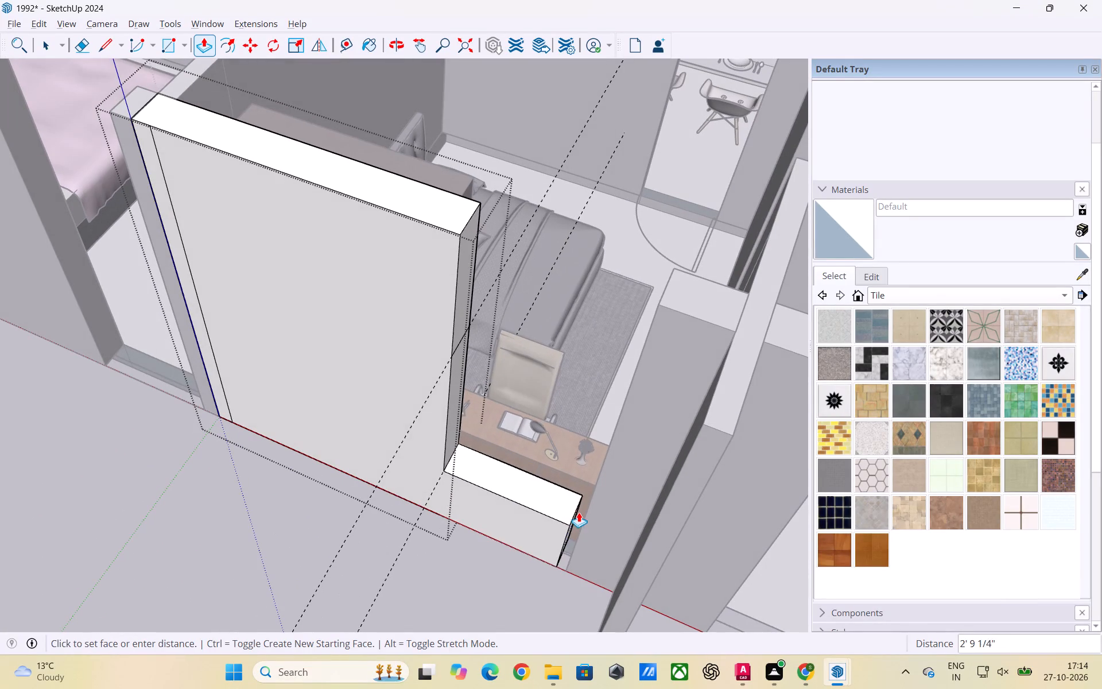
click(587, 519)
key(space)
click(505, 618)
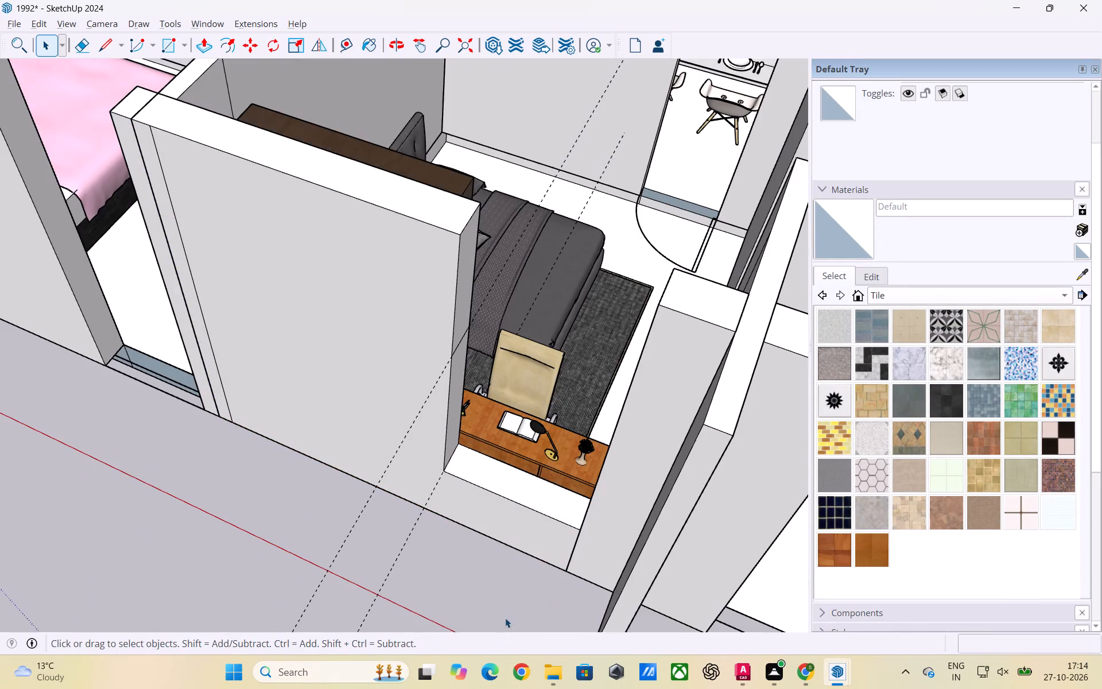
Examine the sill wall below the study desk's window opening and where it meets the adjoining walls from several angles.
scroll(512, 548, up, 3)
middle_drag(551, 545, 357, 531)
scroll(385, 512, up, 2)
scroll(444, 521, down, 3)
middle_drag(326, 525, 445, 568)
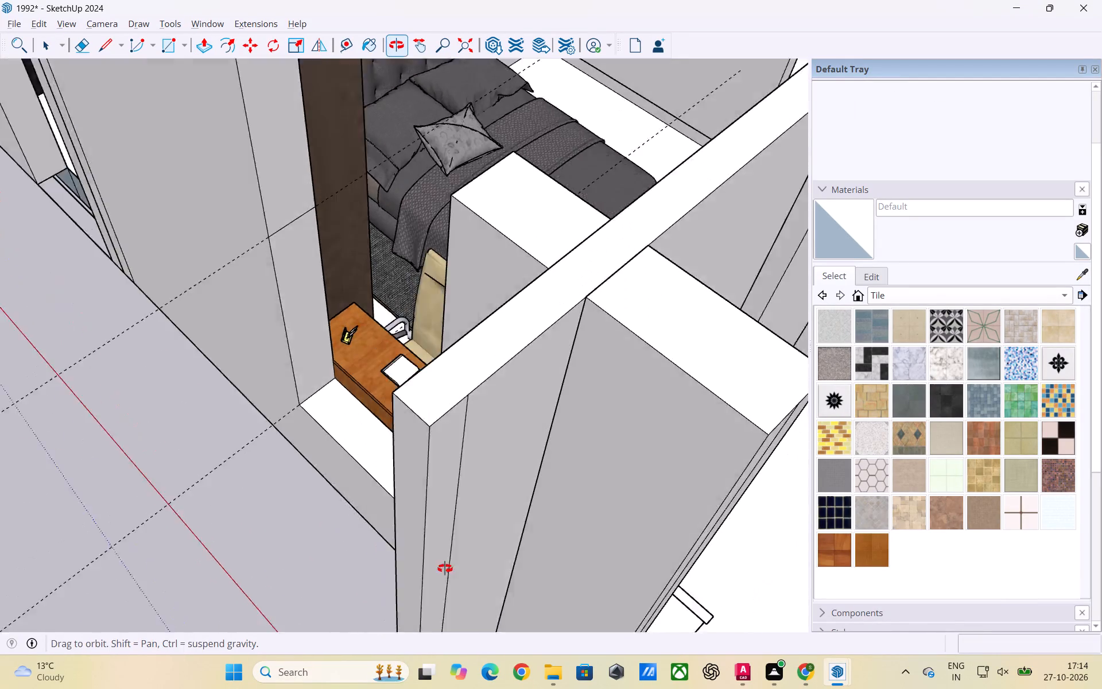
middle_drag(445, 568, 479, 562)
scroll(509, 479, down, 6)
middle_drag(547, 427, 373, 466)
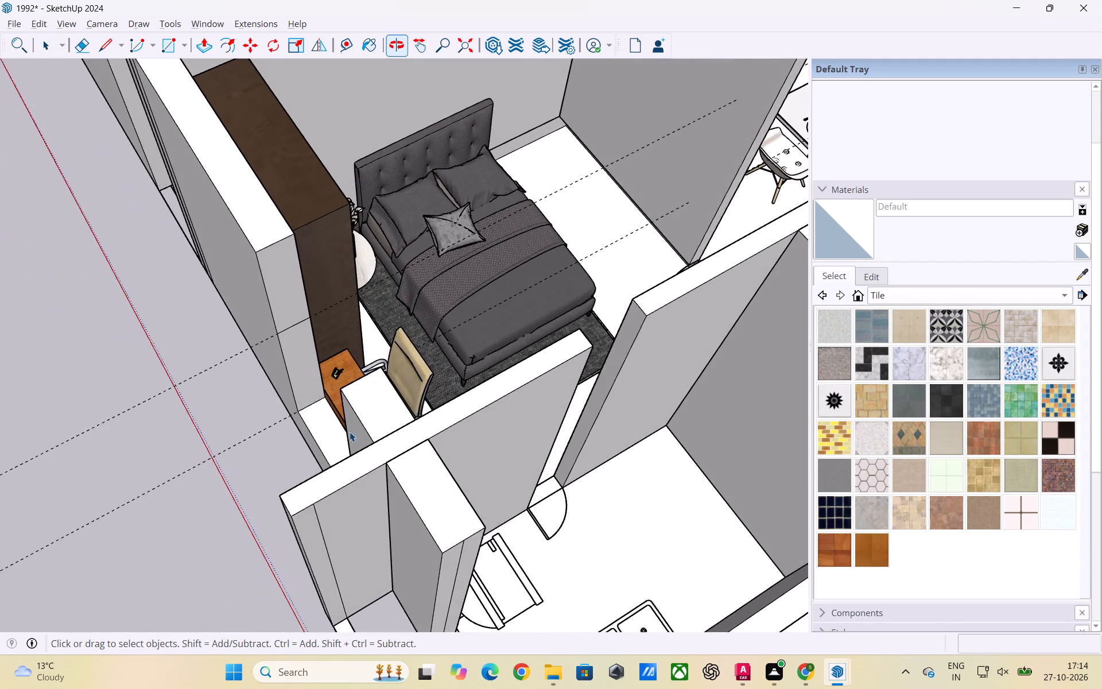
scroll(316, 352, up, 1)
middle_drag(288, 387, 549, 377)
middle_drag(511, 380, 476, 390)
scroll(502, 376, down, 4)
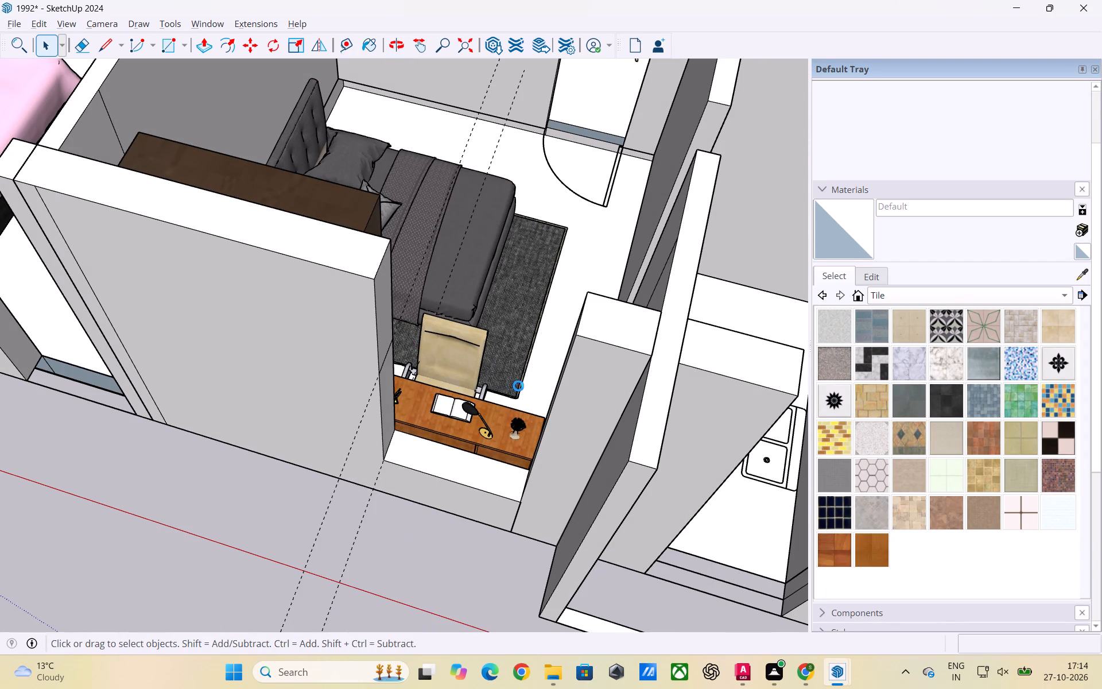
scroll(556, 372, down, 2)
middle_drag(559, 380, 513, 411)
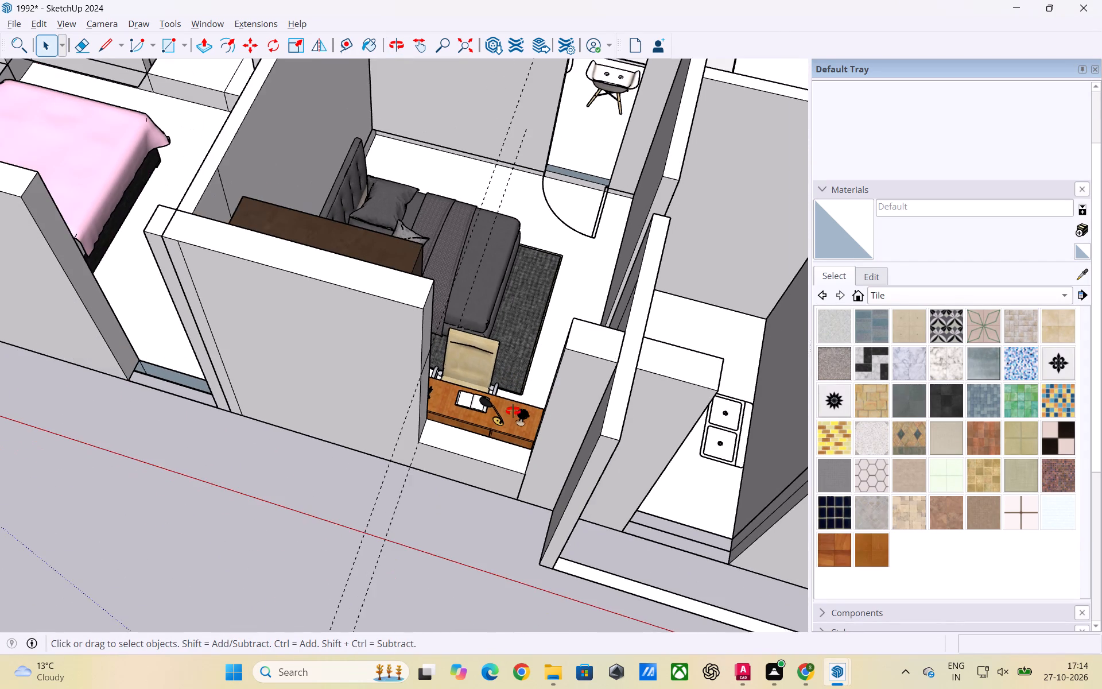
middle_drag(513, 411, 437, 399)
Push/Pull the top section of the wall's end face 3' across to the opposite wall, closing the wall above the window opening.
scroll(446, 412, up, 2)
middle_drag(416, 429, 469, 439)
scroll(479, 419, up, 2)
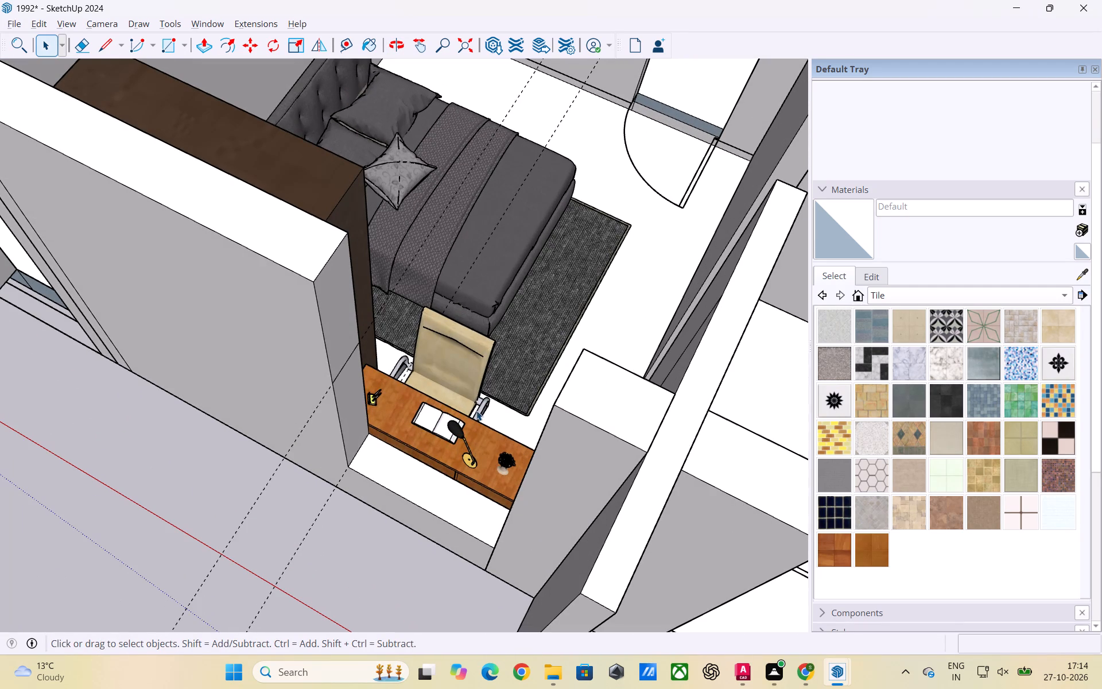
triple_click(341, 326)
click(340, 326)
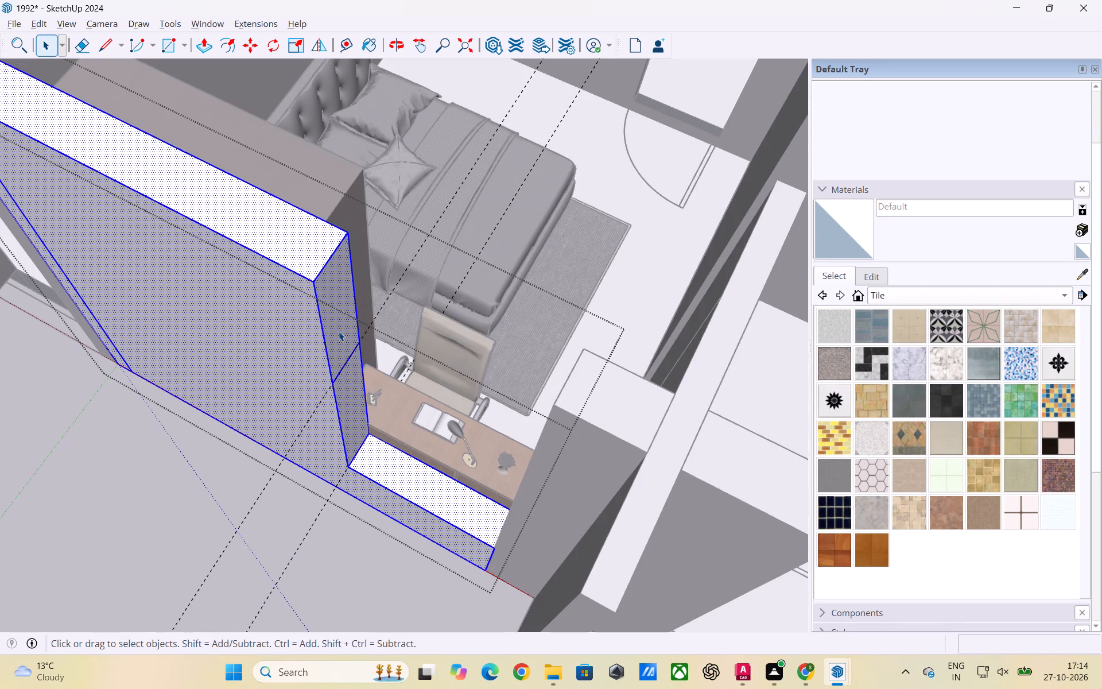
double_click(339, 332)
key(p)
click(339, 332)
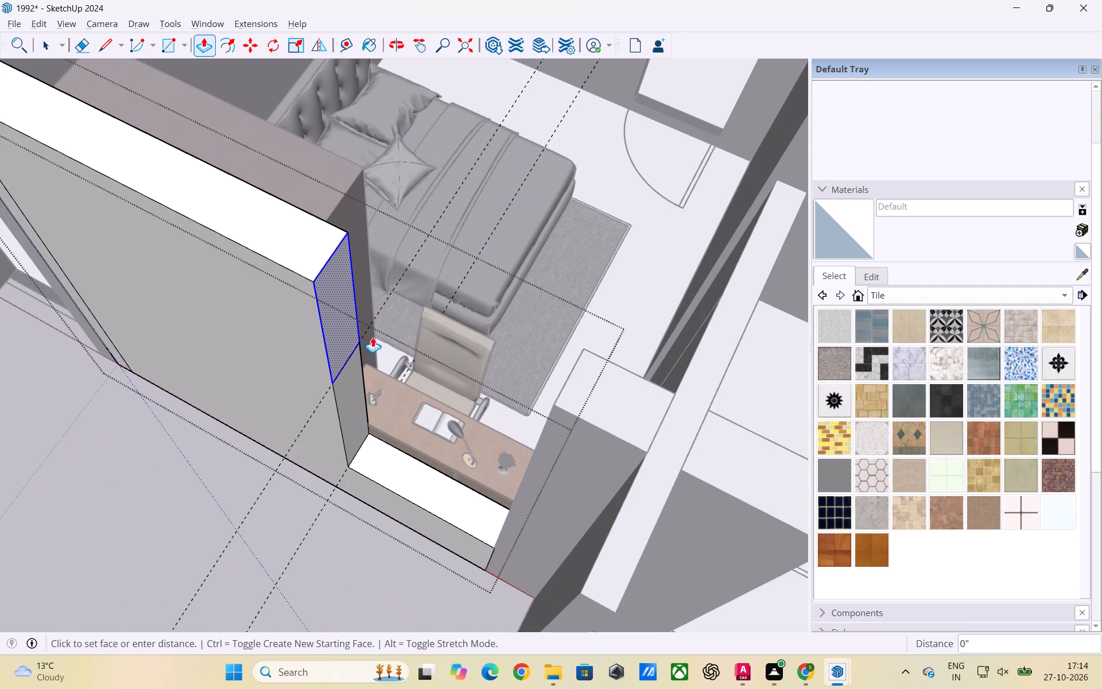
click(553, 406)
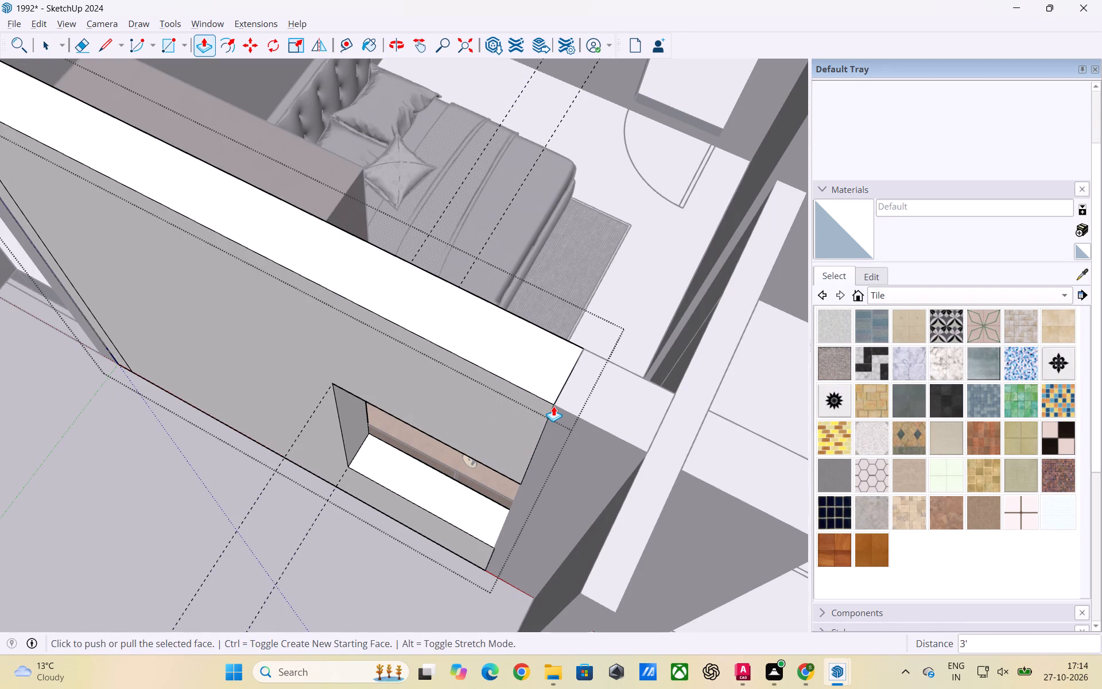
key(space)
click(290, 515)
Examine the window opening in front of the study desk from outside the house.
scroll(389, 538, up, 3)
middle_drag(399, 528, 534, 388)
scroll(557, 371, down, 3)
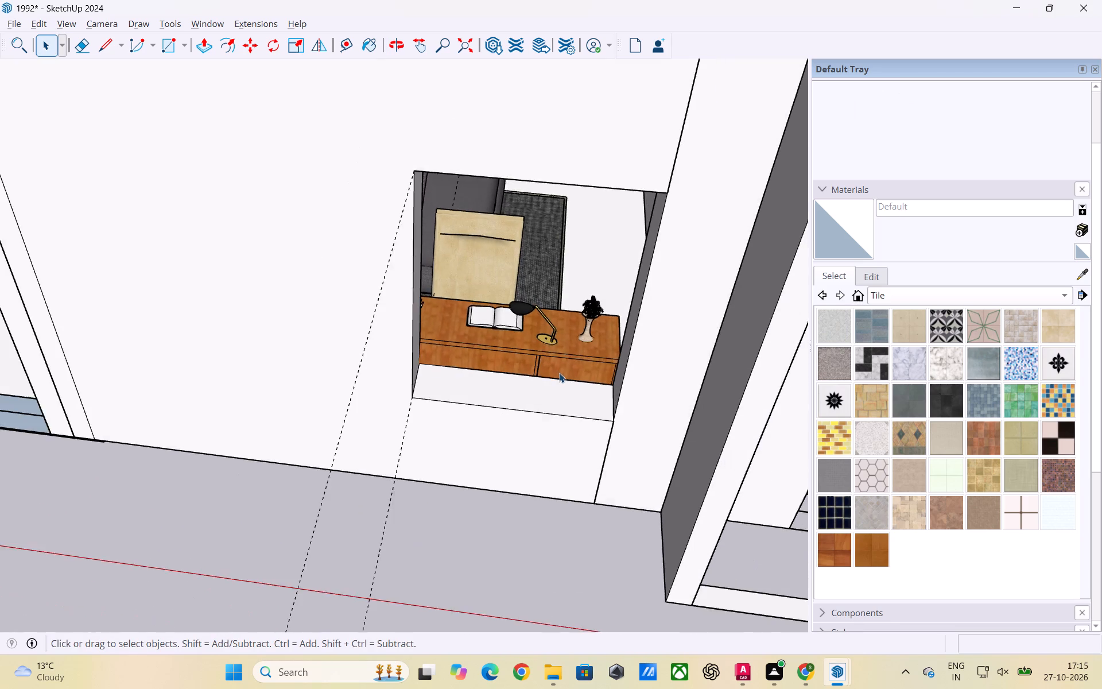
scroll(562, 373, down, 5)
middle_drag(606, 413, 507, 404)
scroll(507, 424, up, 2)
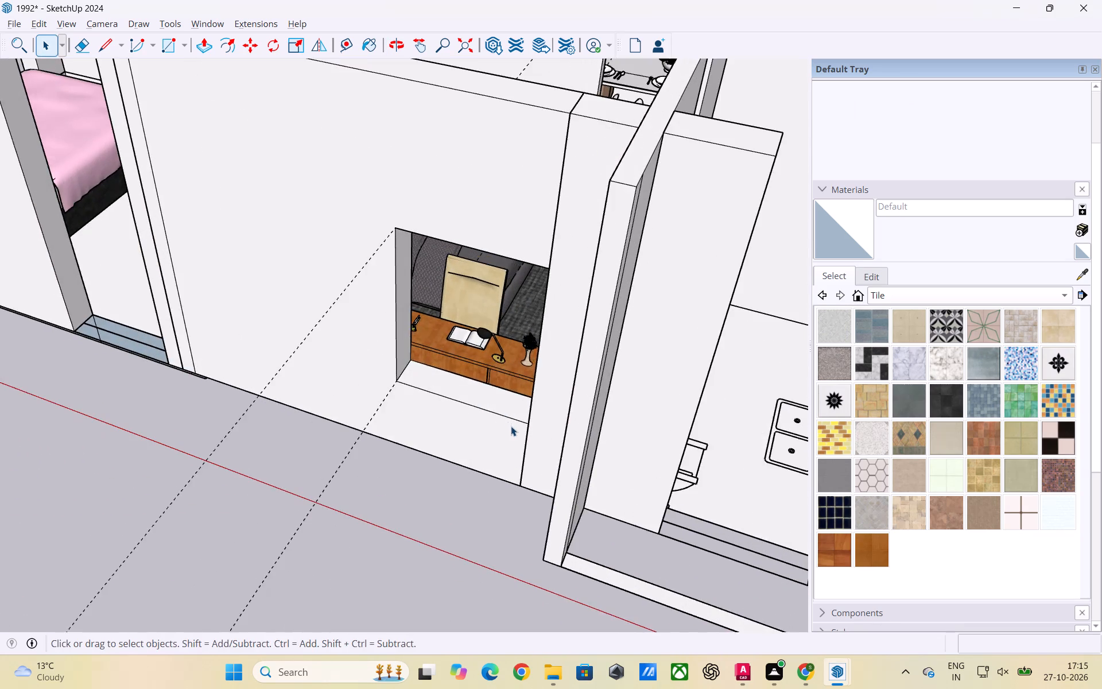
Delete all construction guides from the model.
middle_drag(517, 428, 549, 444)
scroll(606, 305, down, 4)
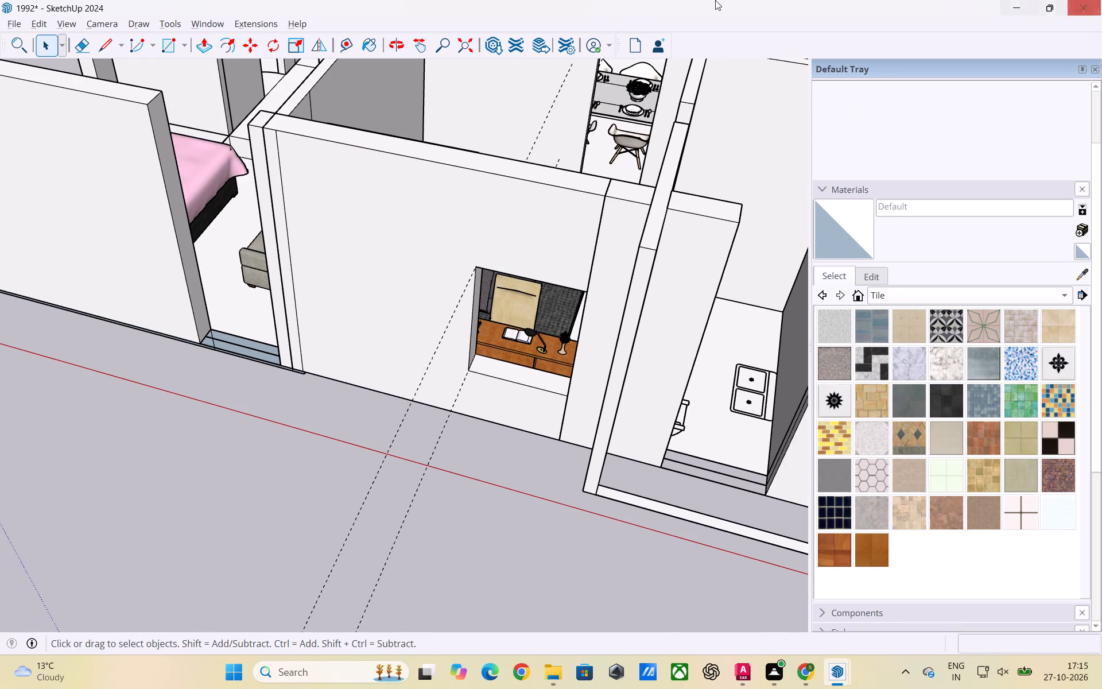
click(34, 24)
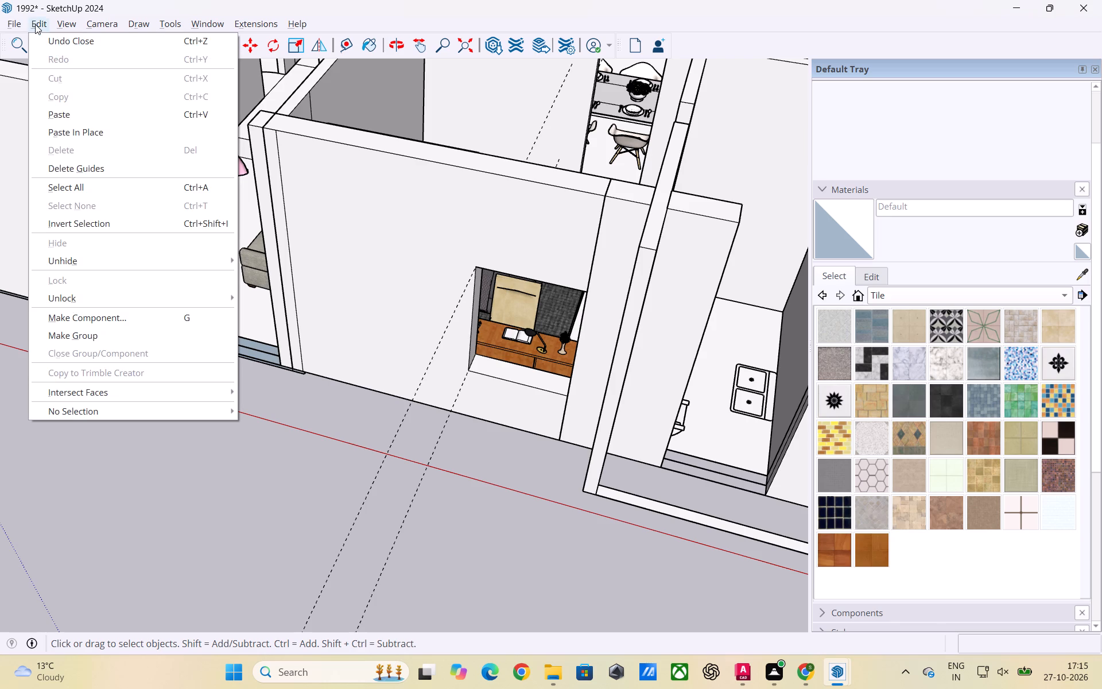
click(106, 175)
click(315, 493)
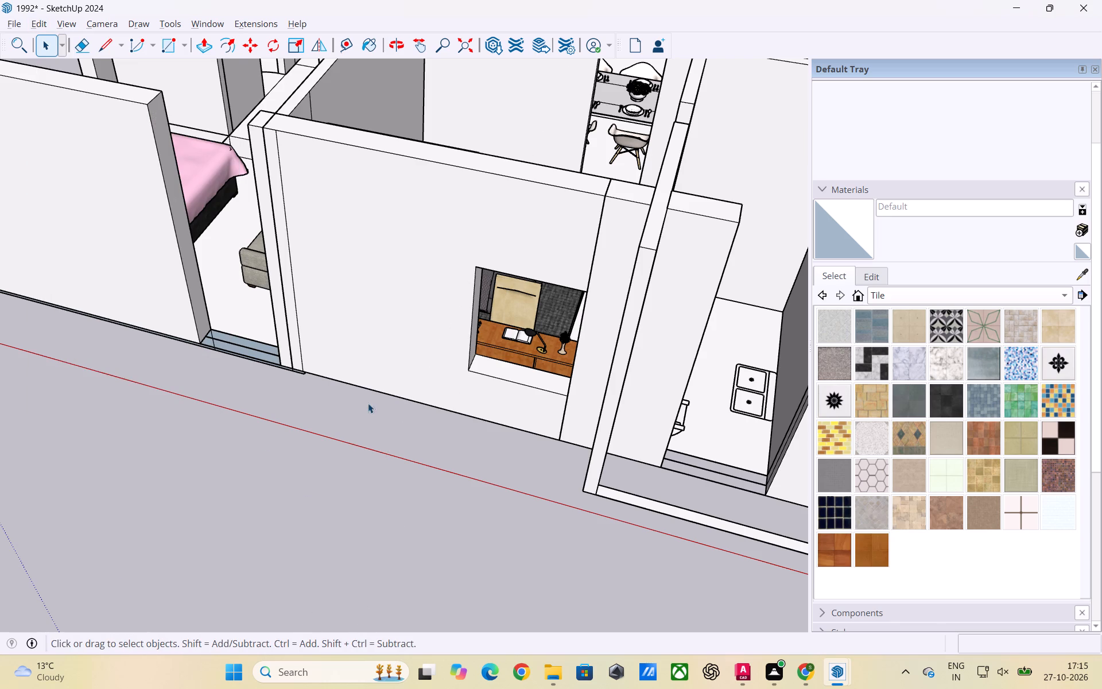
Examine the study desk's window opening and the walls around it from outside and from inside the bedroom.
scroll(435, 354, up, 2)
scroll(441, 337, down, 6)
middle_drag(543, 354, 485, 377)
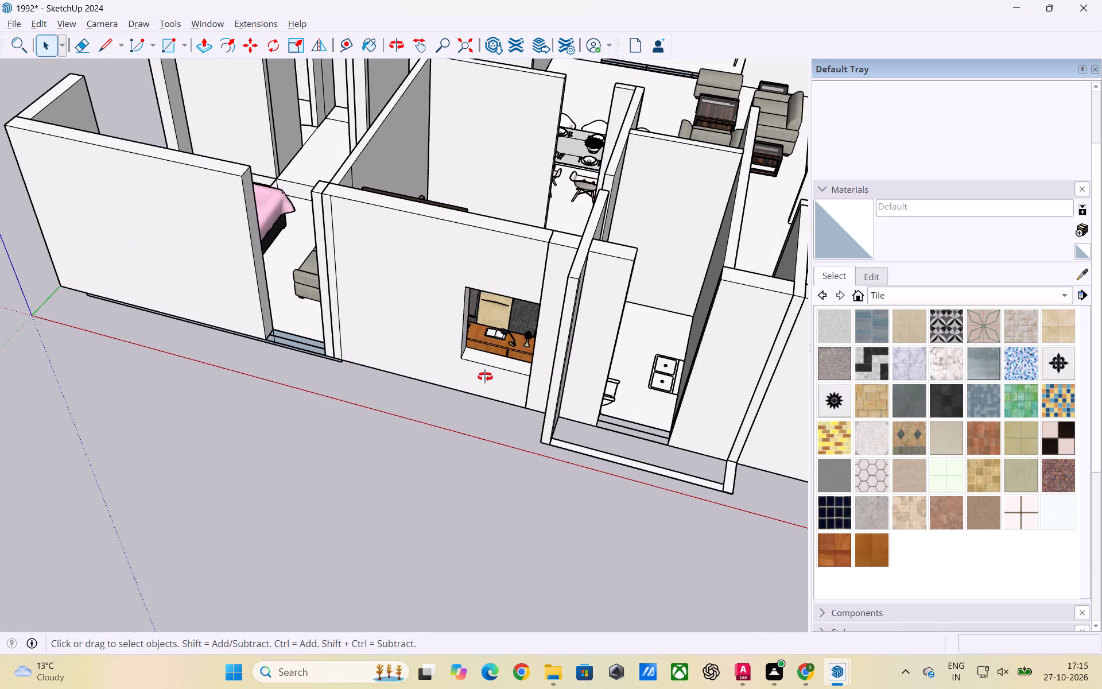
middle_drag(485, 377, 463, 371)
scroll(533, 342, down, 6)
middle_drag(484, 353, 527, 434)
scroll(540, 398, up, 5)
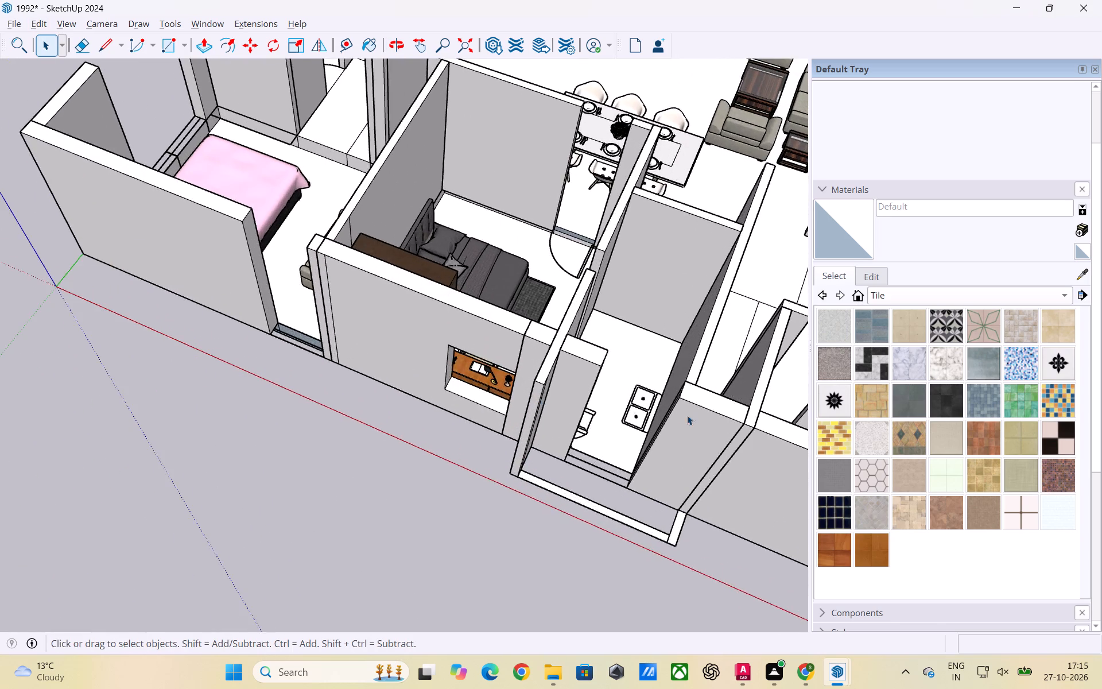
middle_drag(697, 417, 386, 413)
scroll(481, 374, down, 6)
middle_drag(591, 385, 341, 398)
scroll(439, 376, up, 3)
scroll(581, 374, down, 1)
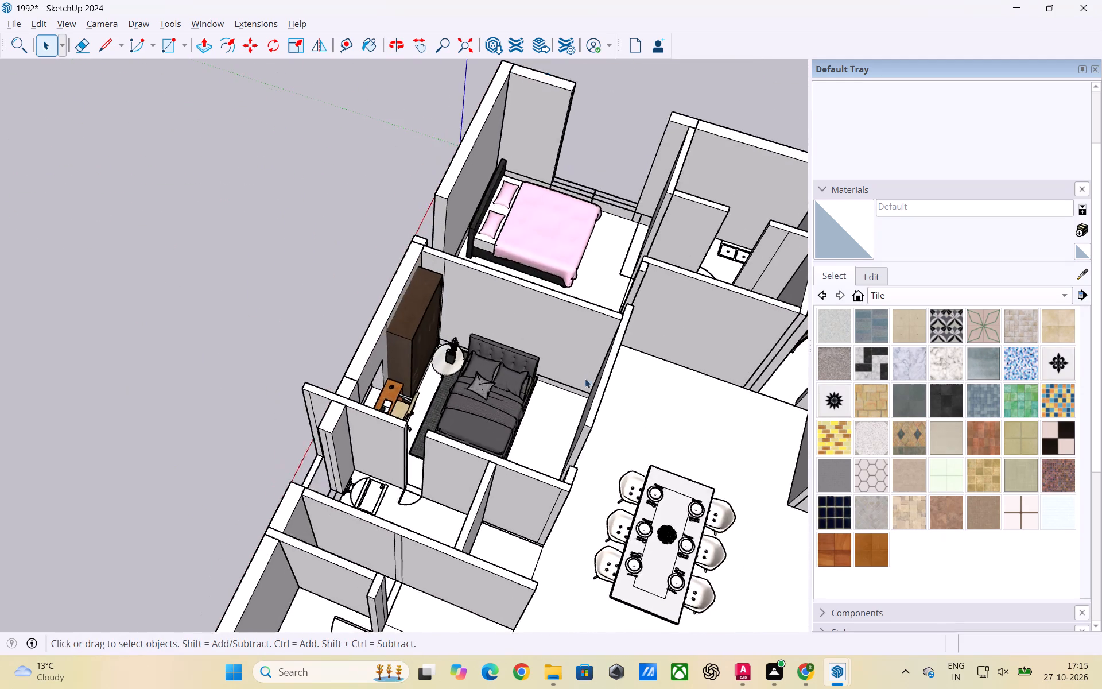
scroll(585, 378, down, 5)
middle_drag(684, 414, 397, 431)
scroll(432, 404, up, 7)
middle_drag(610, 433, 429, 428)
scroll(604, 442, down, 1)
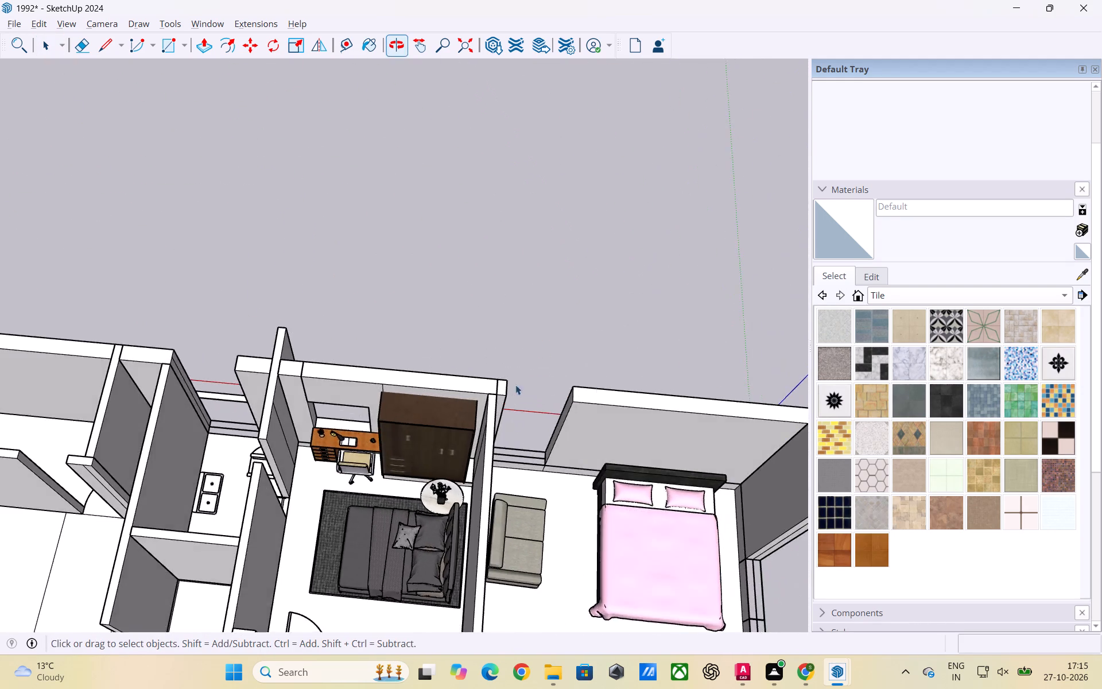
scroll(686, 357, down, 6)
middle_drag(423, 412, 418, 325)
scroll(419, 322, up, 7)
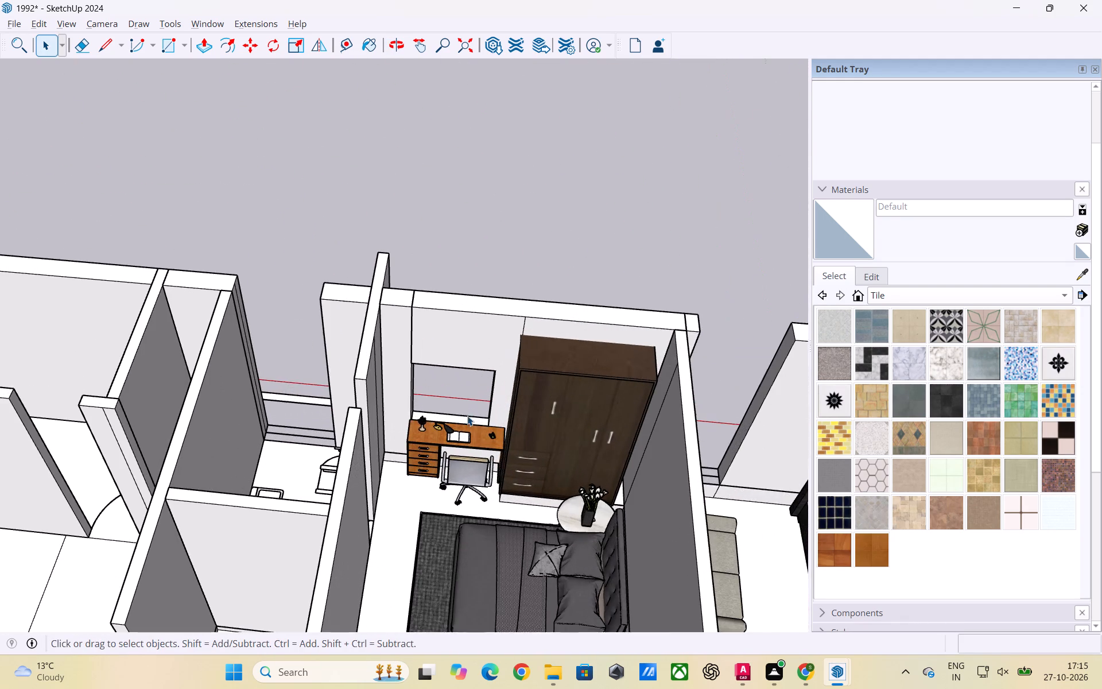
scroll(407, 400, up, 6)
middle_drag(412, 389, 436, 353)
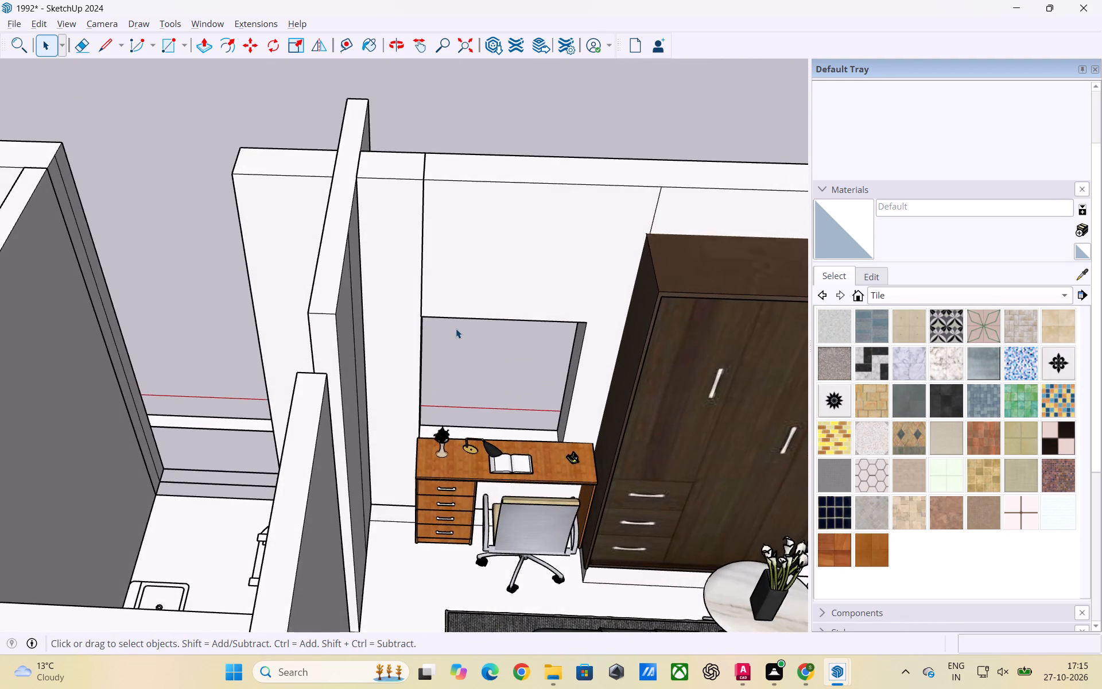
scroll(456, 328, down, 3)
middle_drag(451, 327, 459, 290)
scroll(457, 307, up, 4)
scroll(545, 309, down, 4)
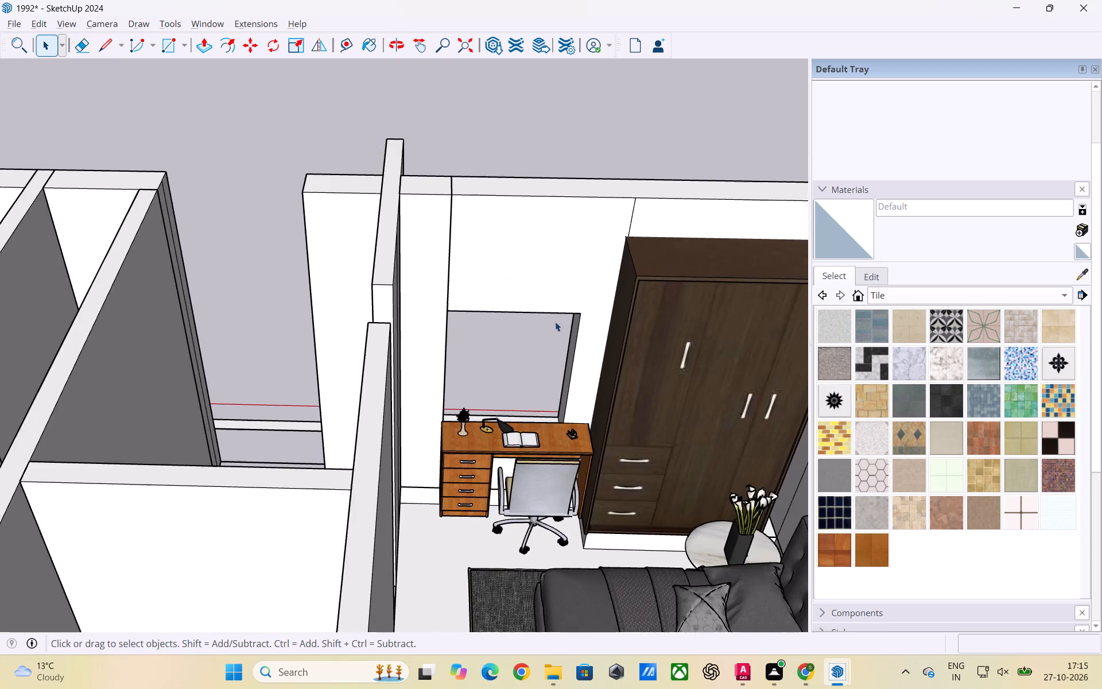
scroll(555, 322, down, 1)
middle_drag(552, 359, 539, 474)
scroll(504, 407, up, 5)
middle_drag(497, 411, 416, 392)
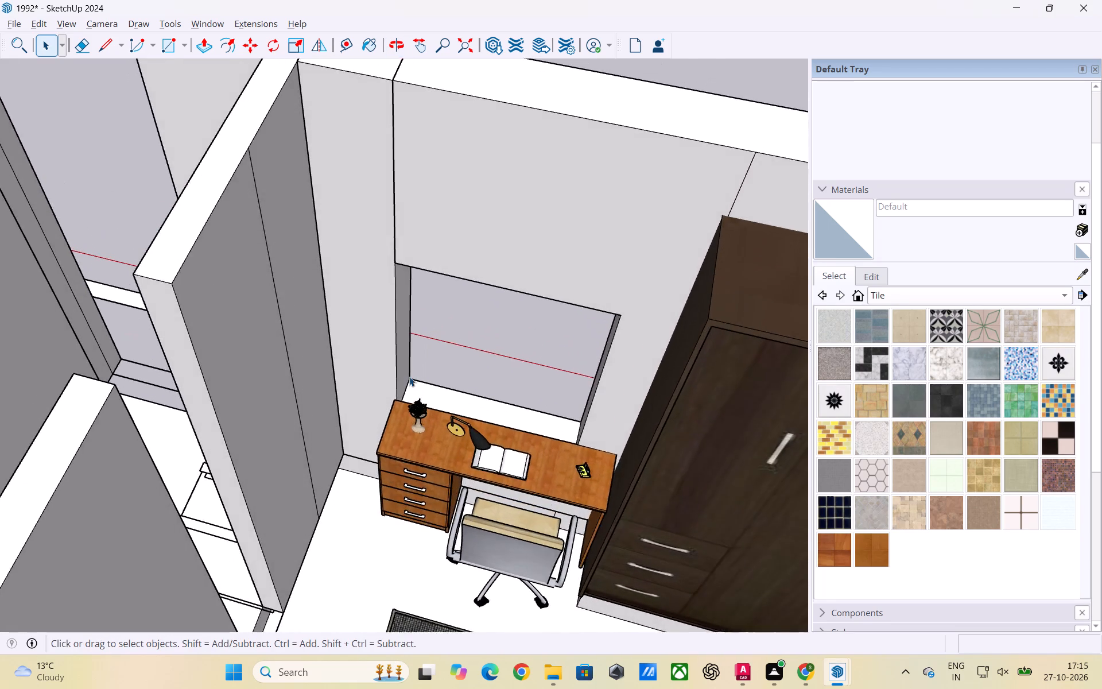
scroll(414, 377, down, 5)
scroll(490, 374, down, 3)
middle_drag(405, 326, 444, 250)
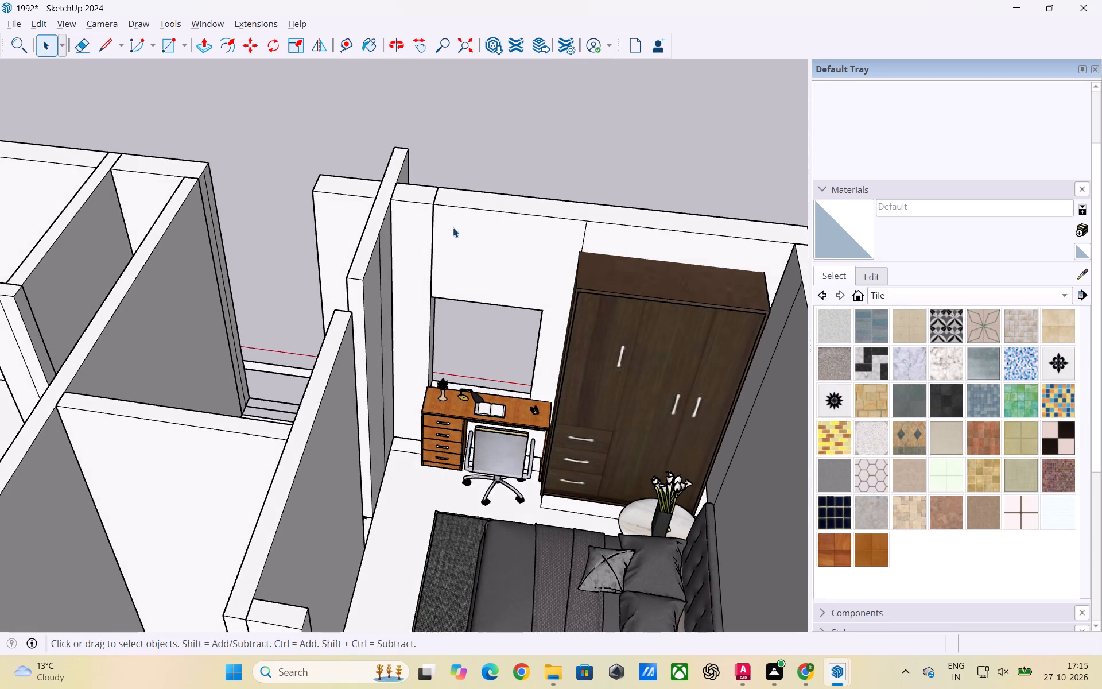
scroll(440, 271, up, 2)
scroll(501, 230, down, 5)
middle_drag(461, 230, 500, 184)
scroll(553, 224, up, 3)
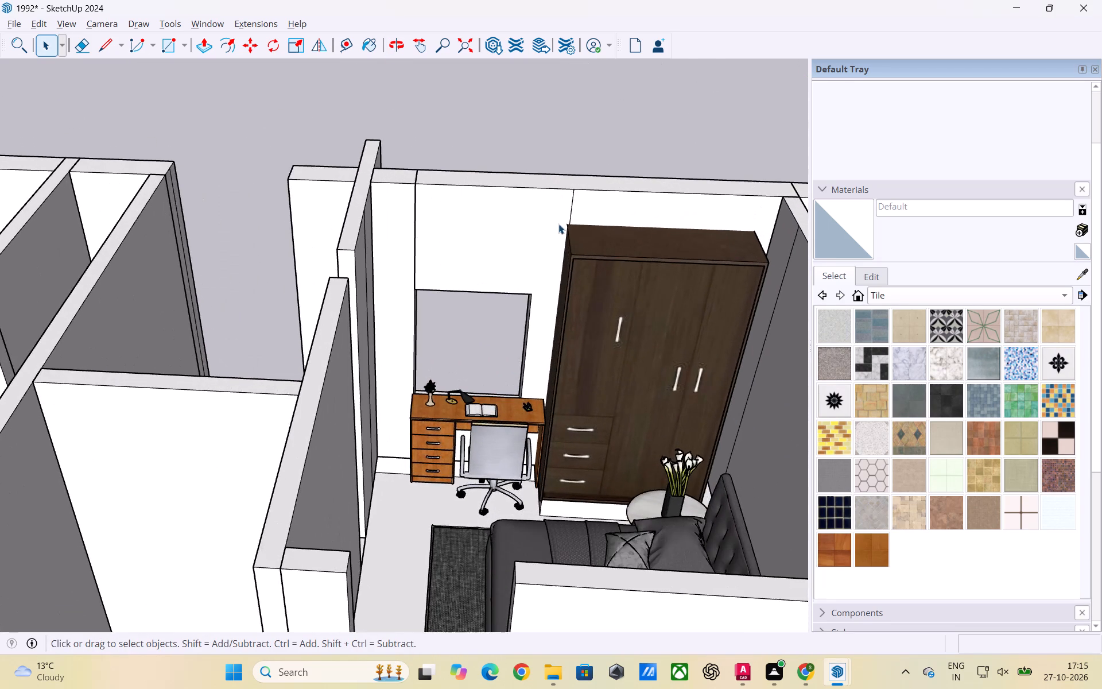
scroll(565, 214, down, 4)
scroll(449, 225, up, 2)
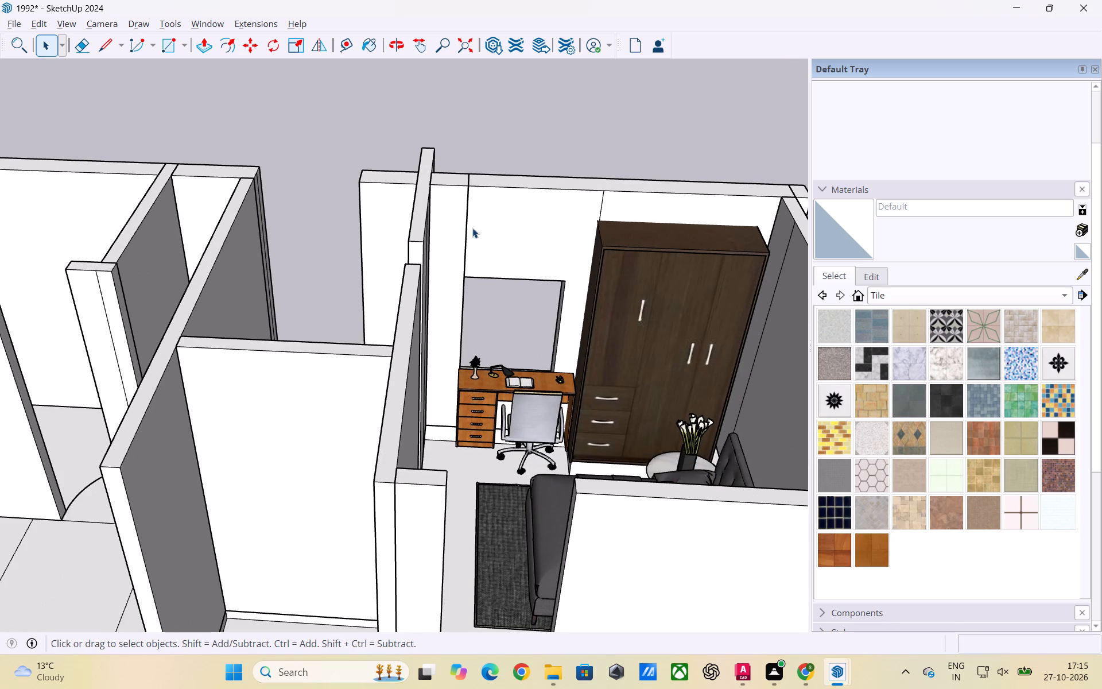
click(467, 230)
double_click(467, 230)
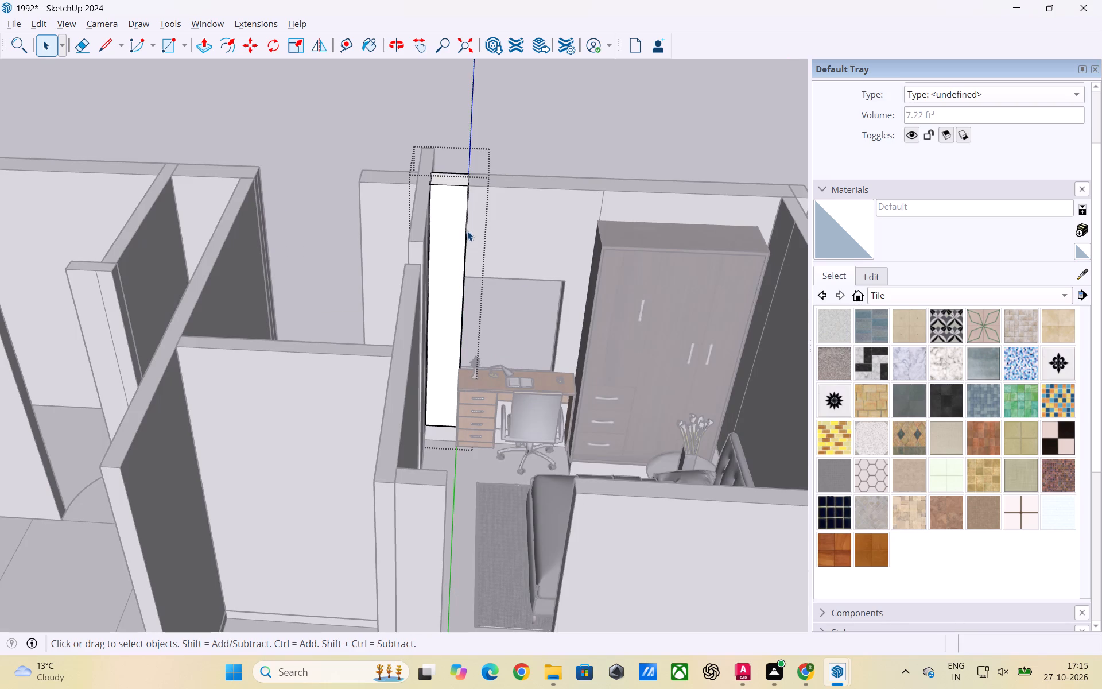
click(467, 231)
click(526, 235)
Delete the vertical dividing edge on the face of the partition wall beside the study desk.
scroll(504, 216, down, 5)
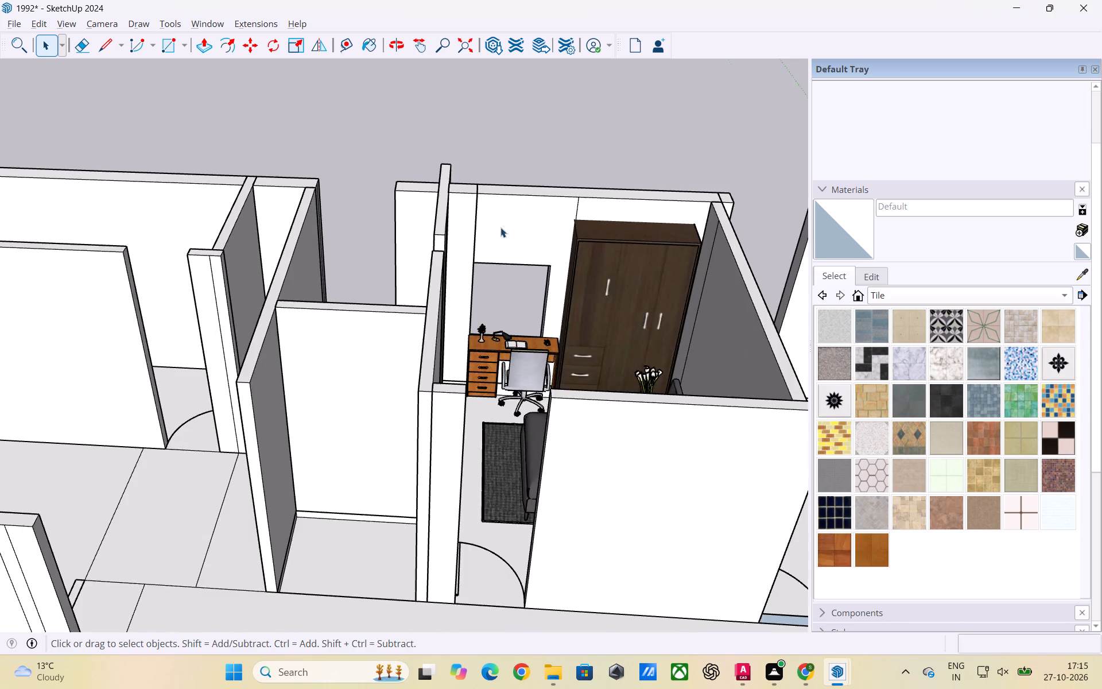
scroll(500, 227, down, 1)
middle_drag(498, 236, 288, 300)
scroll(544, 281, up, 3)
middle_drag(622, 295, 449, 324)
scroll(462, 316, up, 3)
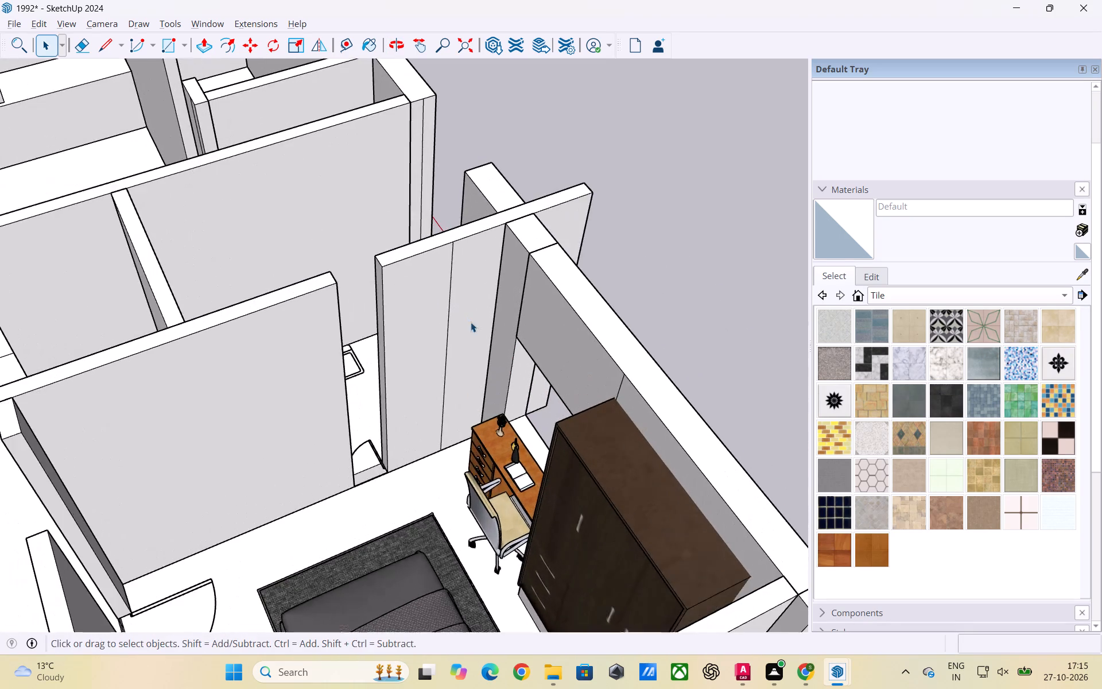
middle_drag(471, 330, 447, 269)
click(440, 287)
double_click(441, 295)
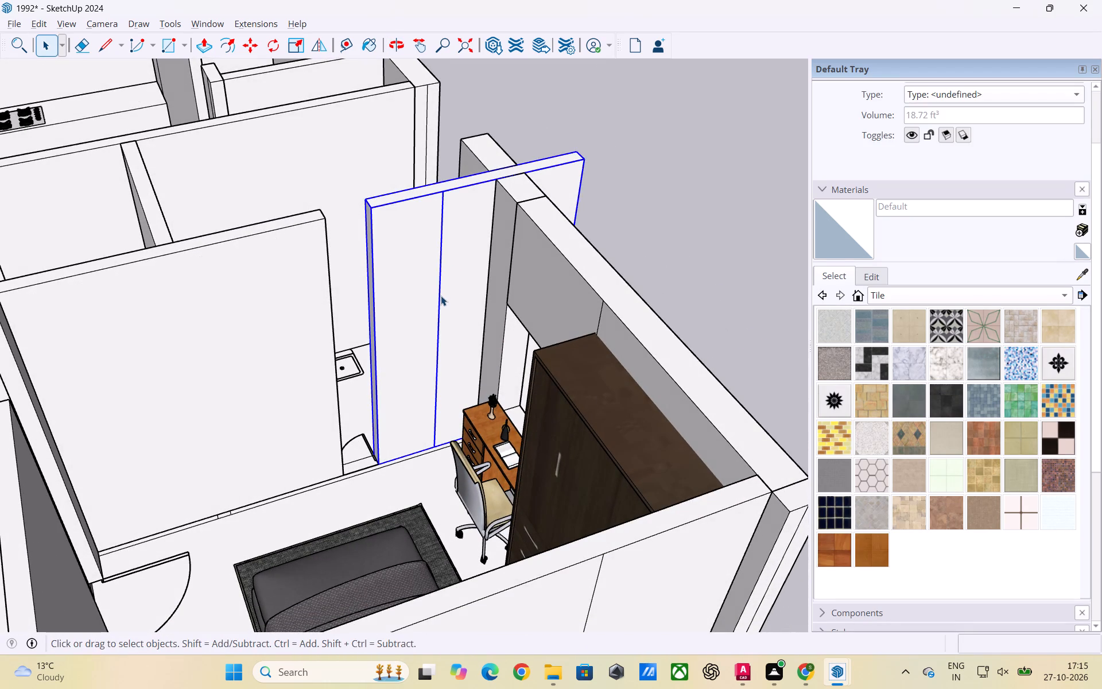
click(440, 295)
key(Delete)
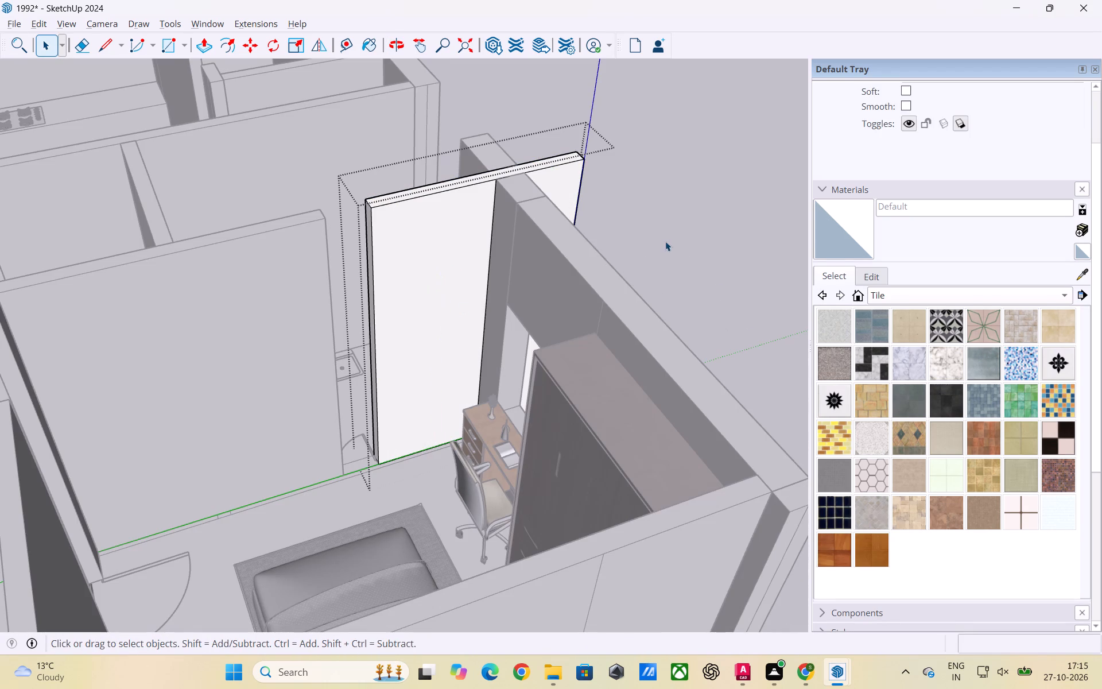
click(665, 241)
Examine the joint between the study window wall and the short wall piece next to the partition.
scroll(654, 286, down, 1)
scroll(654, 287, up, 2)
middle_drag(667, 289, 417, 323)
scroll(663, 276, down, 6)
middle_drag(519, 311, 467, 249)
scroll(468, 253, up, 2)
middle_drag(466, 244, 482, 279)
scroll(479, 256, up, 2)
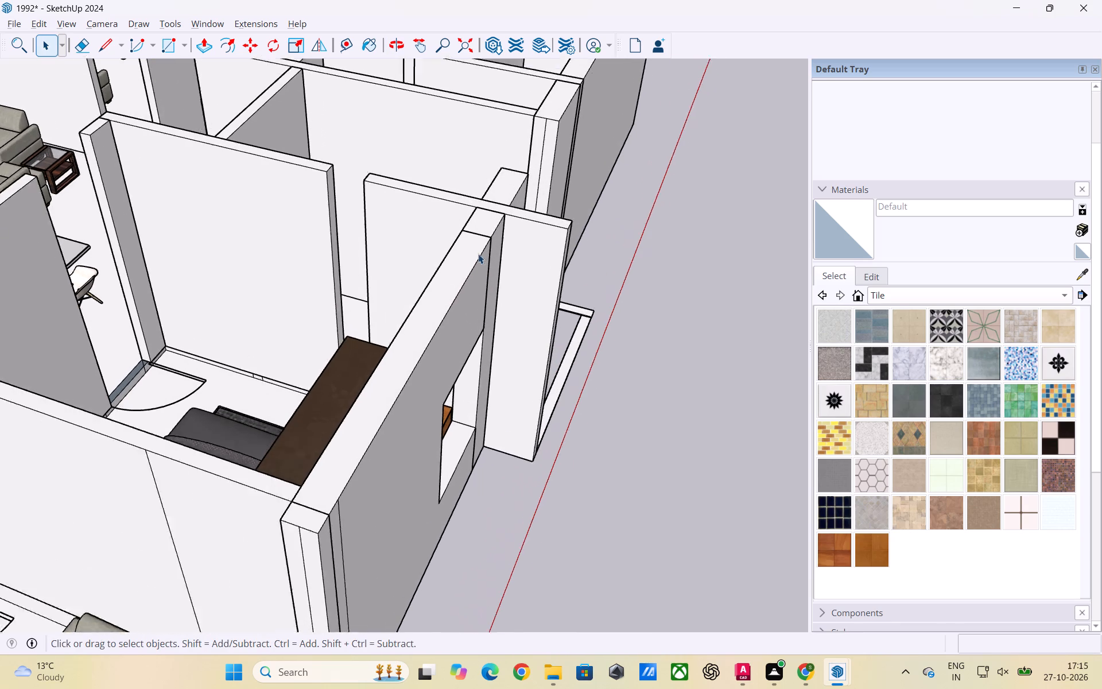
scroll(478, 254, up, 1)
click(477, 232)
double_click(479, 233)
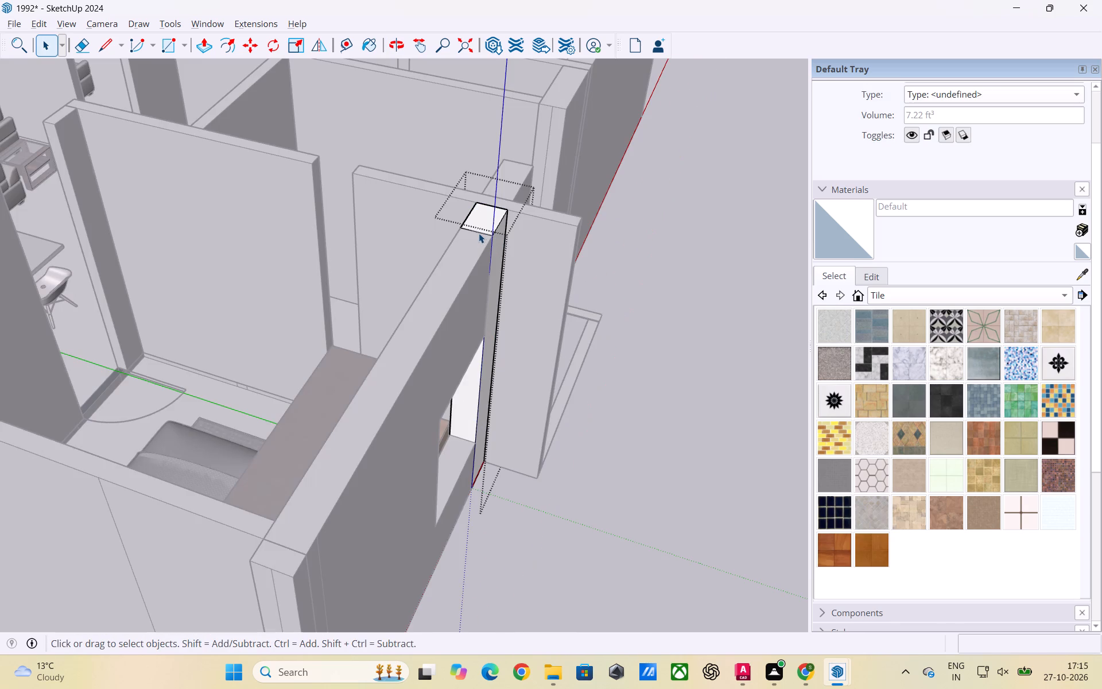
click(479, 233)
click(553, 269)
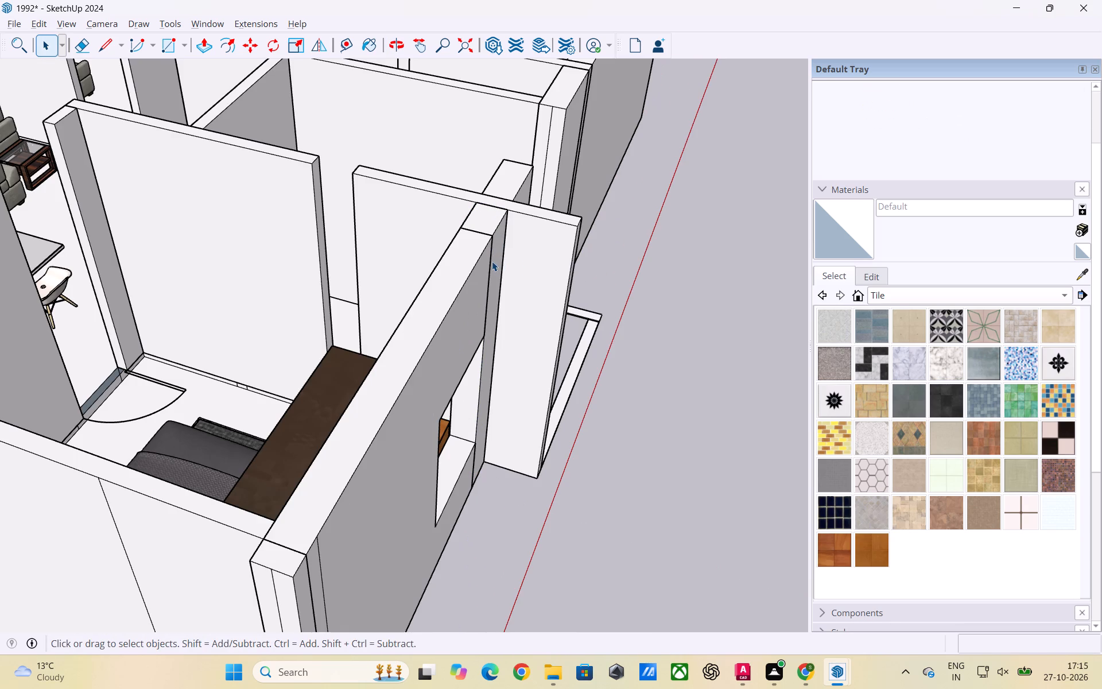
click(491, 261)
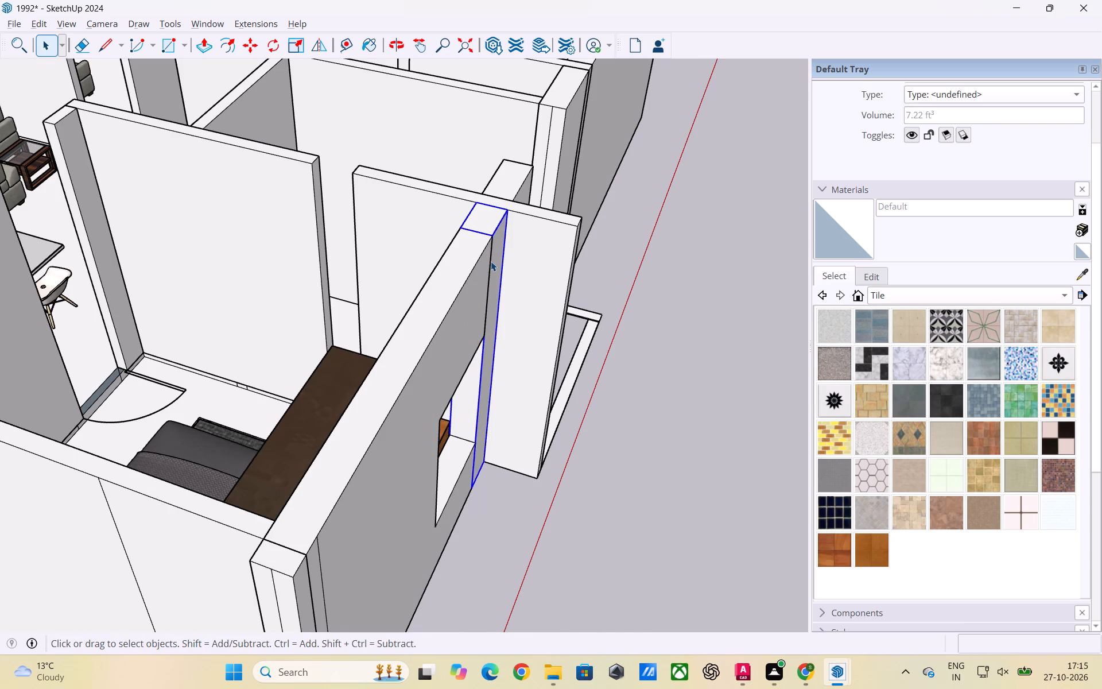
click(677, 269)
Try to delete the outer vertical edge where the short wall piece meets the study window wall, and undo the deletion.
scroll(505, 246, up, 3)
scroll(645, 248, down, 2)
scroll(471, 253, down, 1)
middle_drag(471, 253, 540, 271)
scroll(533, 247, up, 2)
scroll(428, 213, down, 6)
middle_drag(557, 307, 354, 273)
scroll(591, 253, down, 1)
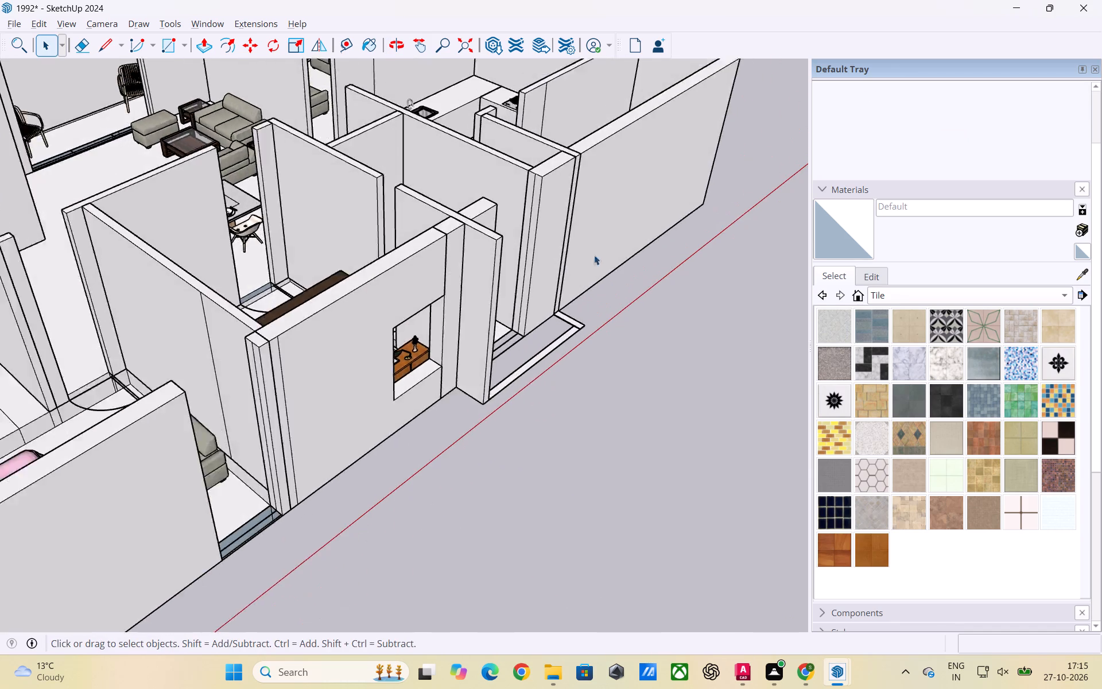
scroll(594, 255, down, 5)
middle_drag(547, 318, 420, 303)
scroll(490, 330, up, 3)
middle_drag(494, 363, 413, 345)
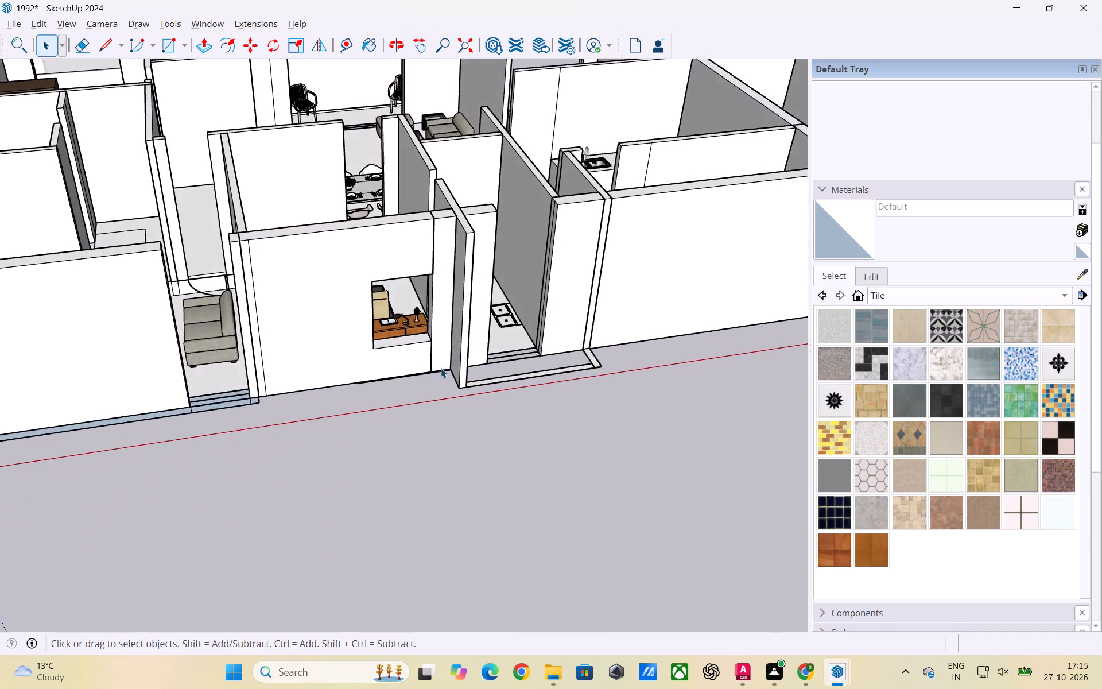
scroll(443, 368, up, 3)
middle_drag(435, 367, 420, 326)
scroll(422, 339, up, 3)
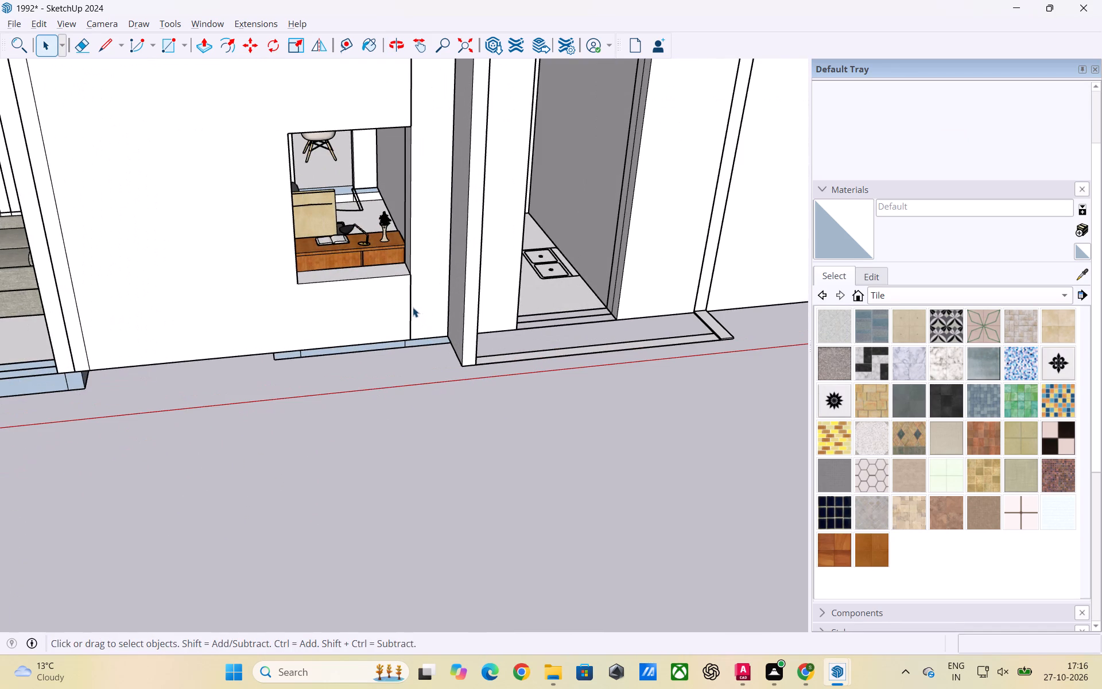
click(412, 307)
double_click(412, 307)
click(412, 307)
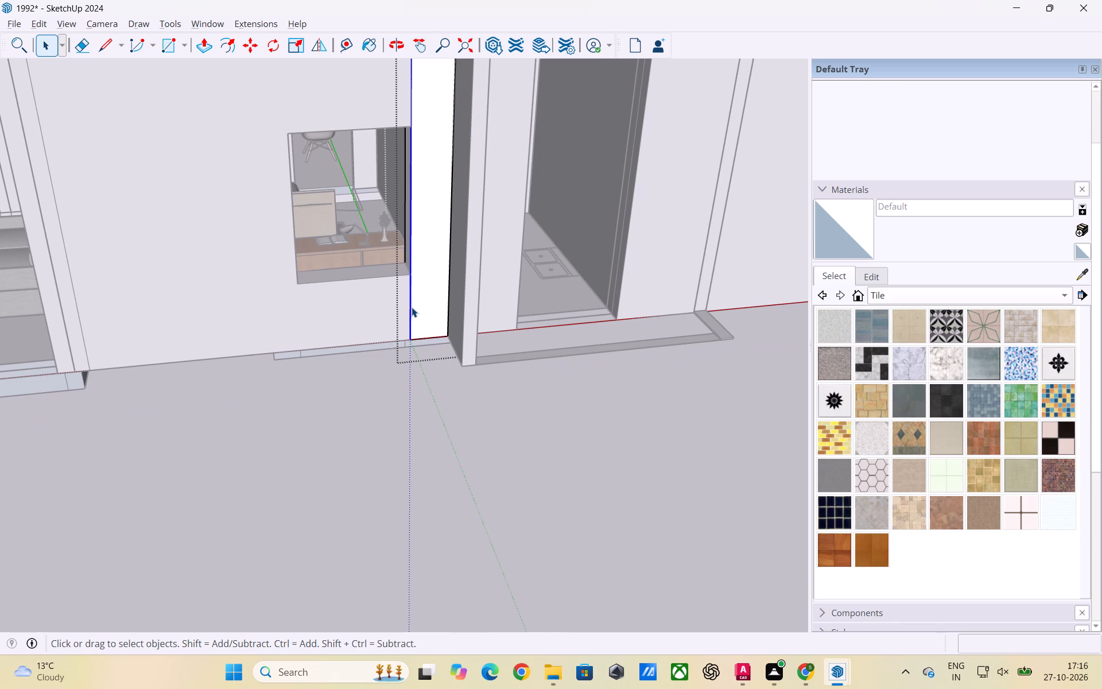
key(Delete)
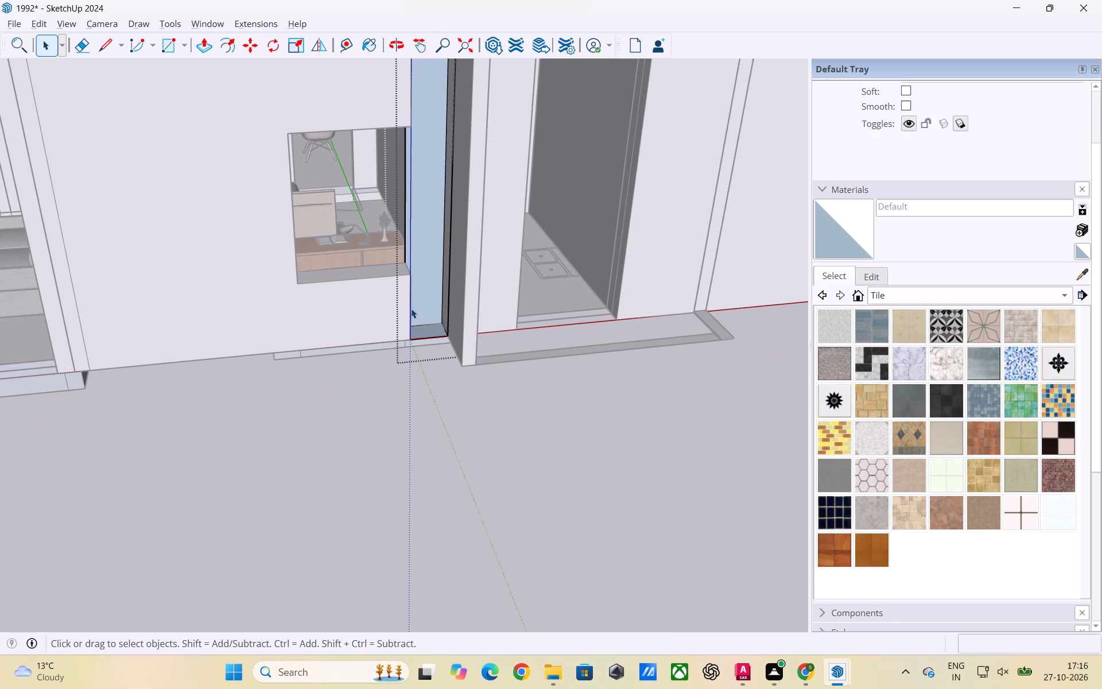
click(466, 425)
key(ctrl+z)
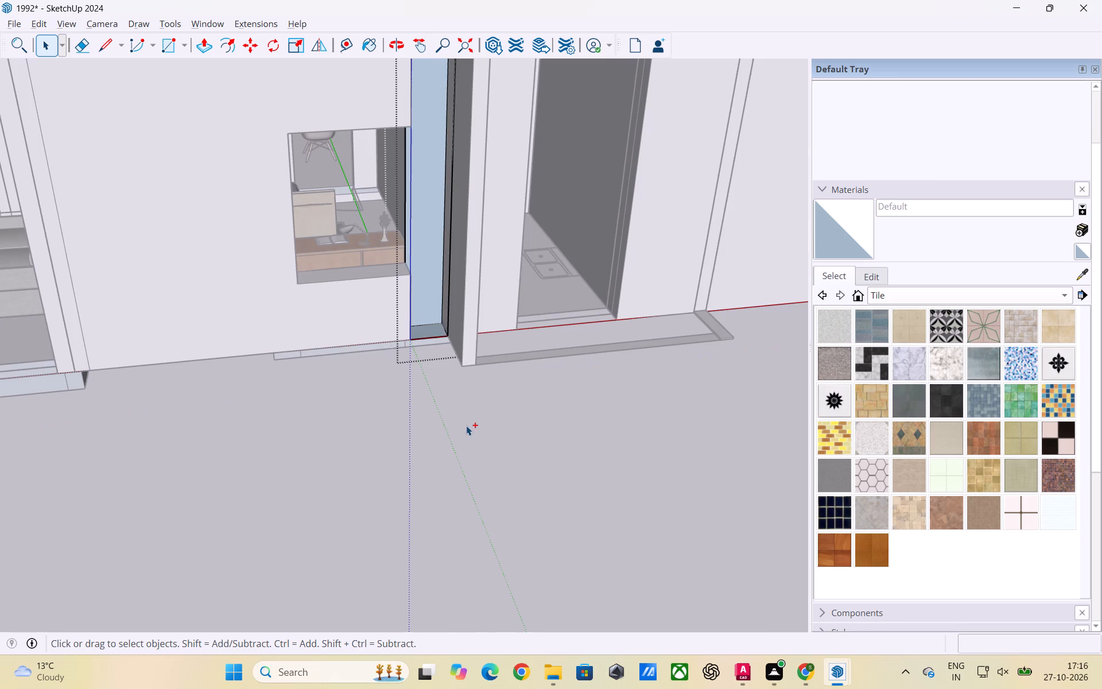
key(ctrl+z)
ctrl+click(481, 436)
Examine the overall house layout and the window opening beside the pink bed, including its sill and floor edge.
scroll(483, 436, up, 3)
scroll(526, 435, down, 7)
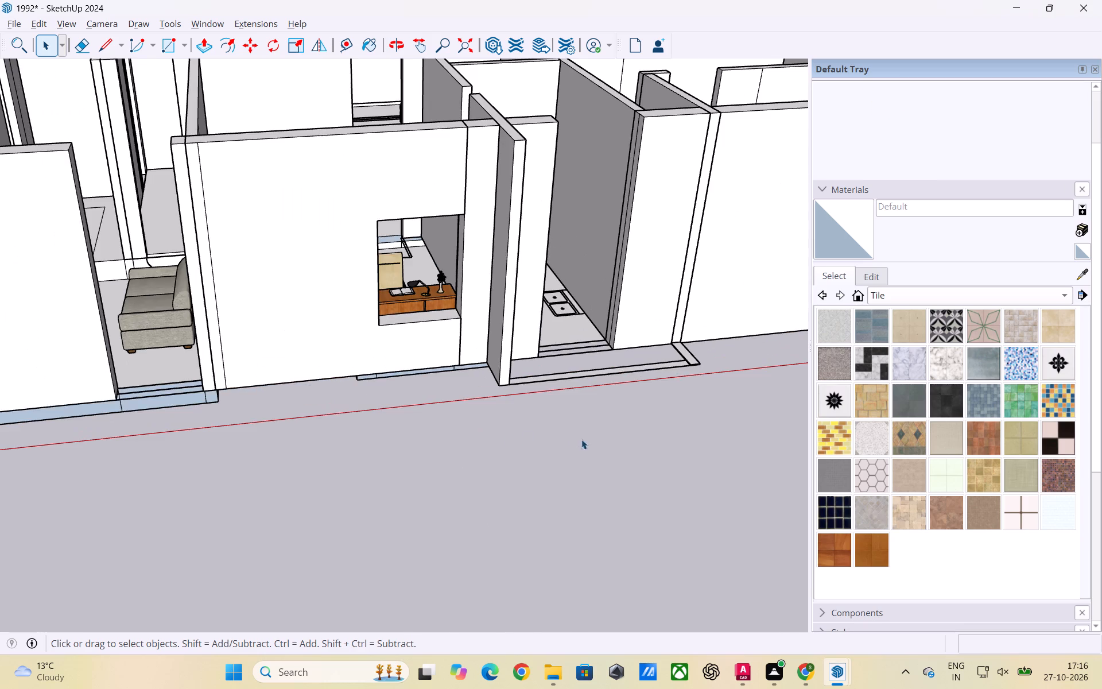
scroll(538, 471, down, 7)
middle_drag(464, 482, 726, 491)
scroll(684, 470, down, 3)
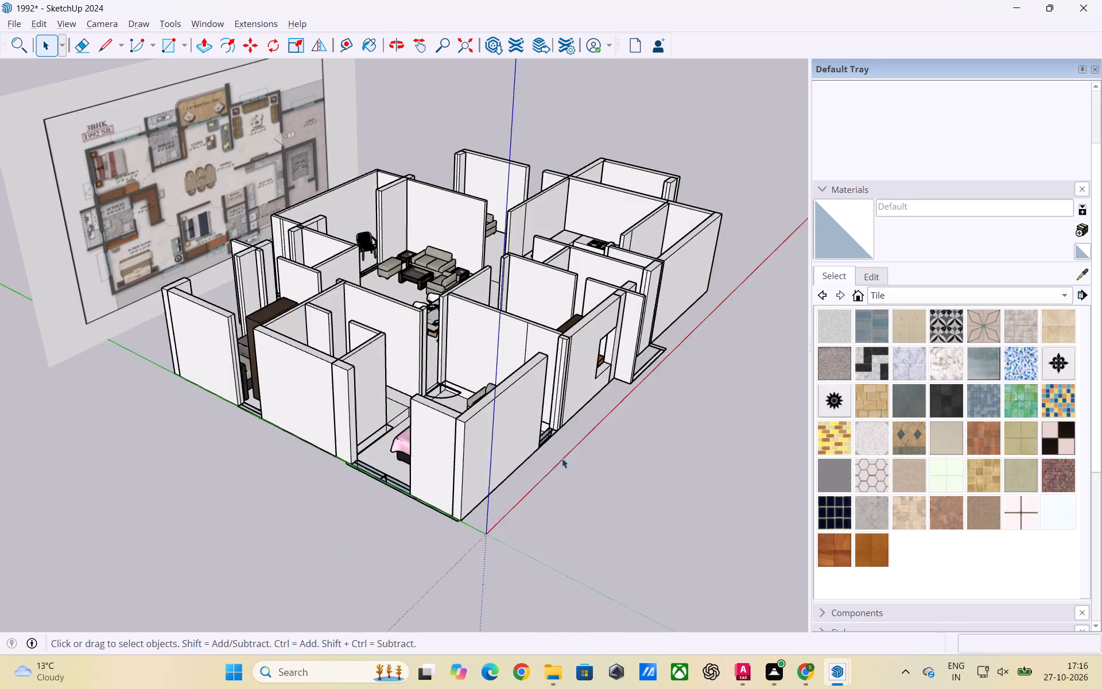
scroll(562, 458, down, 6)
middle_drag(424, 448, 474, 576)
scroll(474, 487, up, 3)
middle_drag(432, 495, 533, 543)
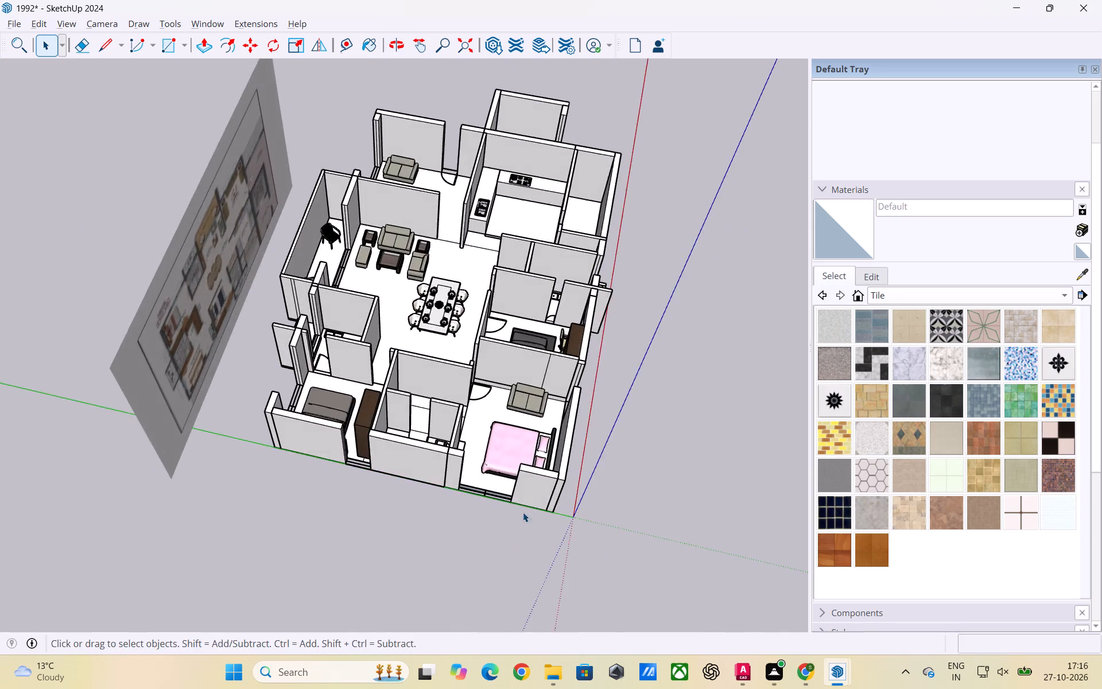
scroll(520, 510, up, 6)
middle_drag(453, 502, 576, 517)
scroll(553, 451, up, 7)
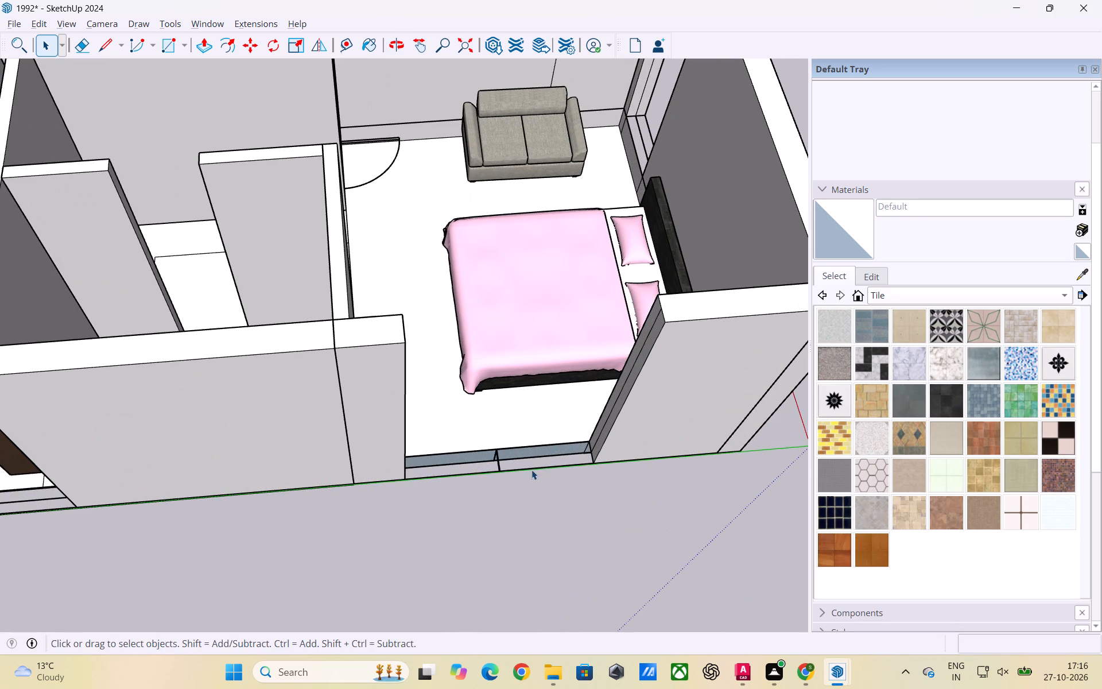
middle_drag(542, 470, 641, 449)
scroll(632, 458, up, 1)
scroll(595, 352, up, 2)
scroll(641, 427, down, 2)
scroll(635, 356, down, 3)
middle_drag(646, 323, 654, 288)
scroll(656, 279, up, 1)
scroll(590, 406, up, 3)
middle_drag(549, 429, 560, 488)
scroll(518, 444, up, 3)
middle_drag(513, 444, 517, 508)
scroll(492, 413, up, 3)
middle_drag(475, 419, 472, 520)
Examine the underside of the house floor, from the pink-bed bedroom's slab to the neighbouring bathroom and rooms.
middle_drag(465, 514, 414, 309)
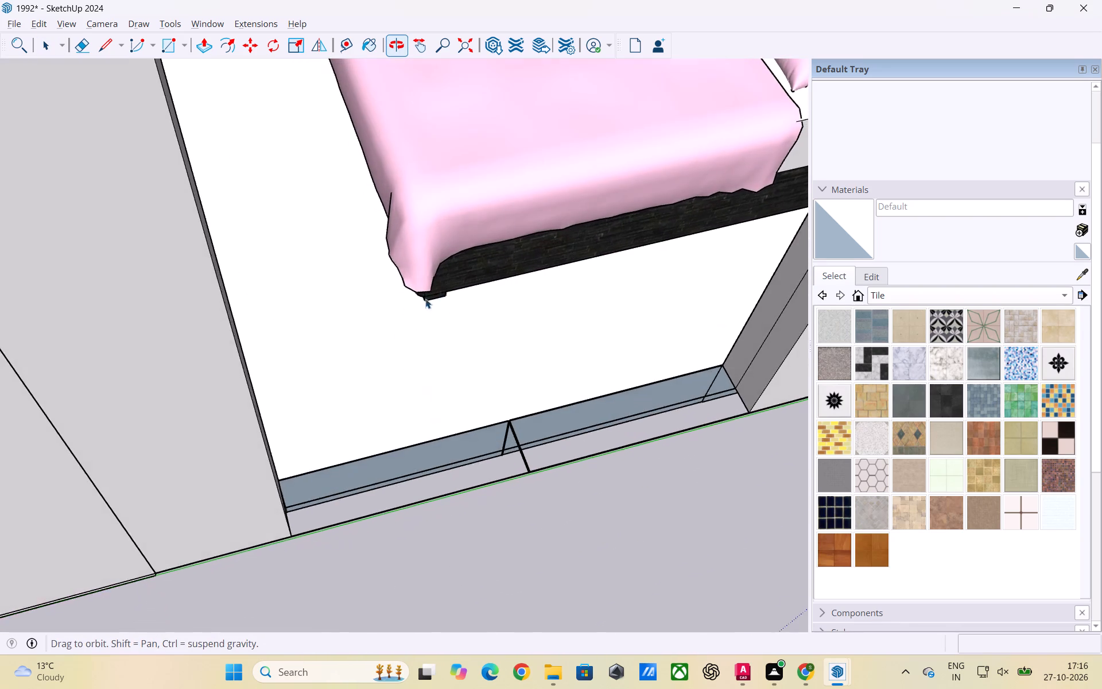
middle_drag(500, 481, 507, 304)
middle_drag(453, 531, 499, 323)
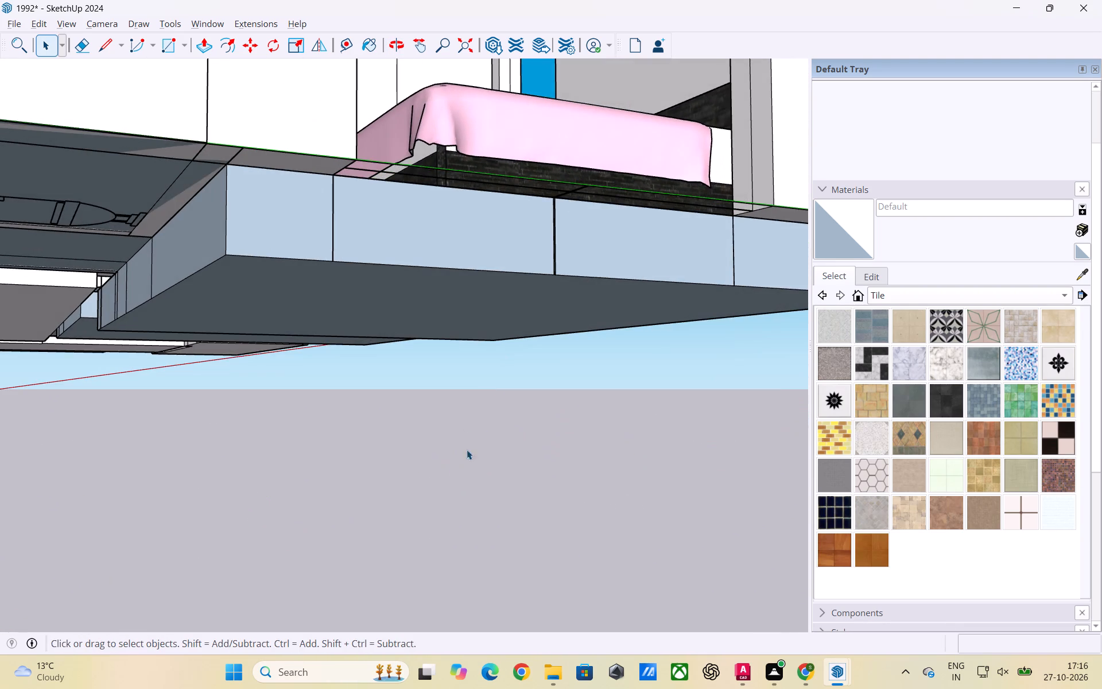
scroll(479, 429, up, 1)
scroll(511, 396, down, 7)
middle_drag(434, 419, 459, 308)
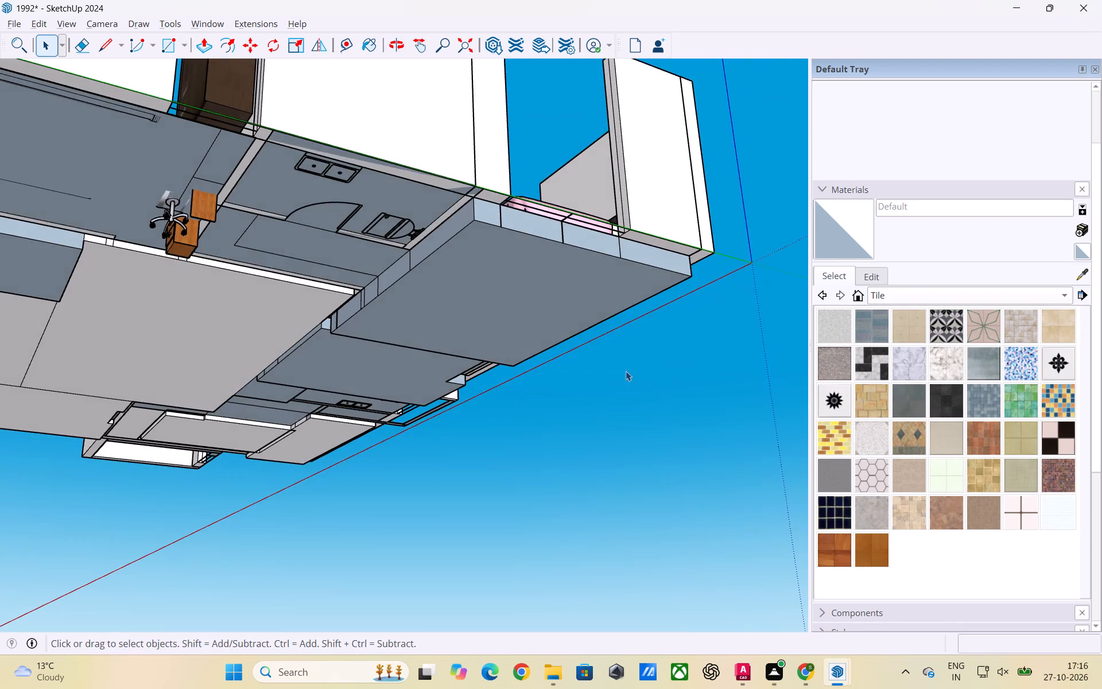
scroll(642, 371, down, 2)
middle_drag(705, 380, 561, 352)
scroll(734, 382, down, 3)
scroll(388, 335, up, 2)
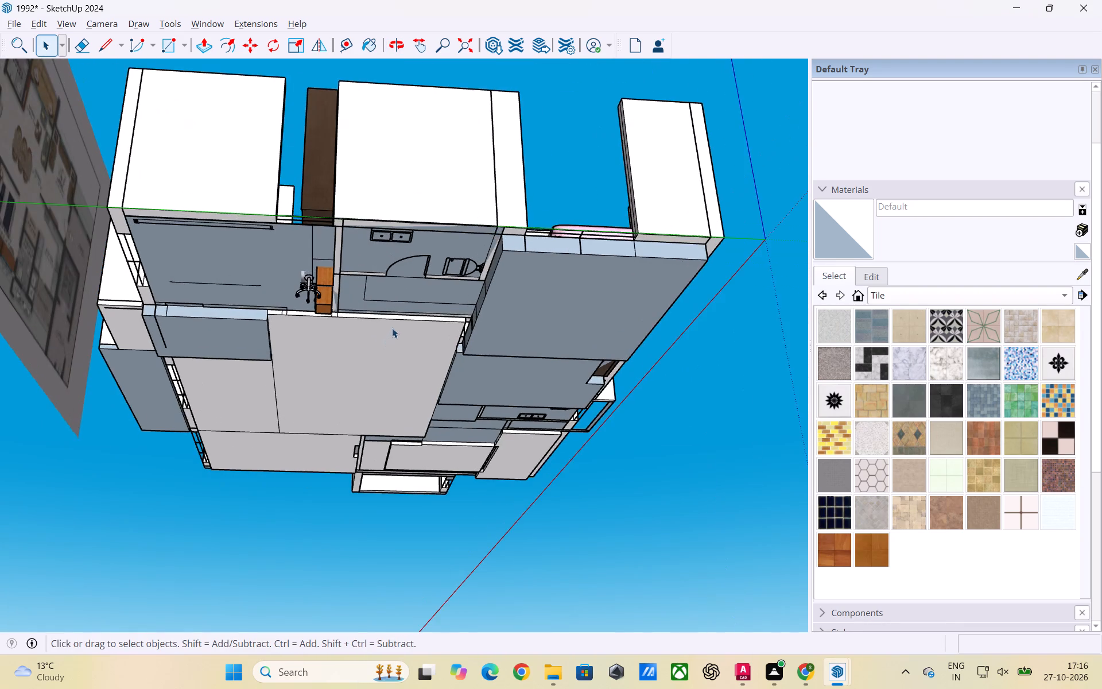
Push/Pull the underside of the bathroom floor next to the pink-bed bedroom down 1', level with the bedroom slab.
middle_drag(398, 312, 398, 247)
scroll(401, 259, up, 2)
triple_click(409, 246)
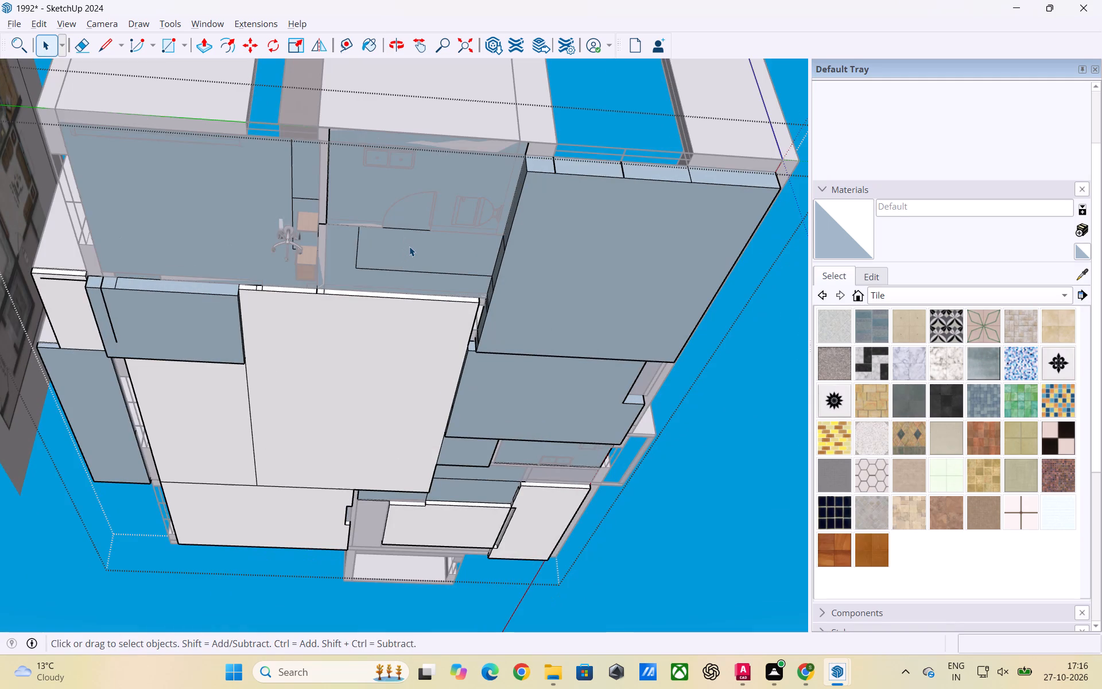
double_click(410, 249)
double_click(442, 174)
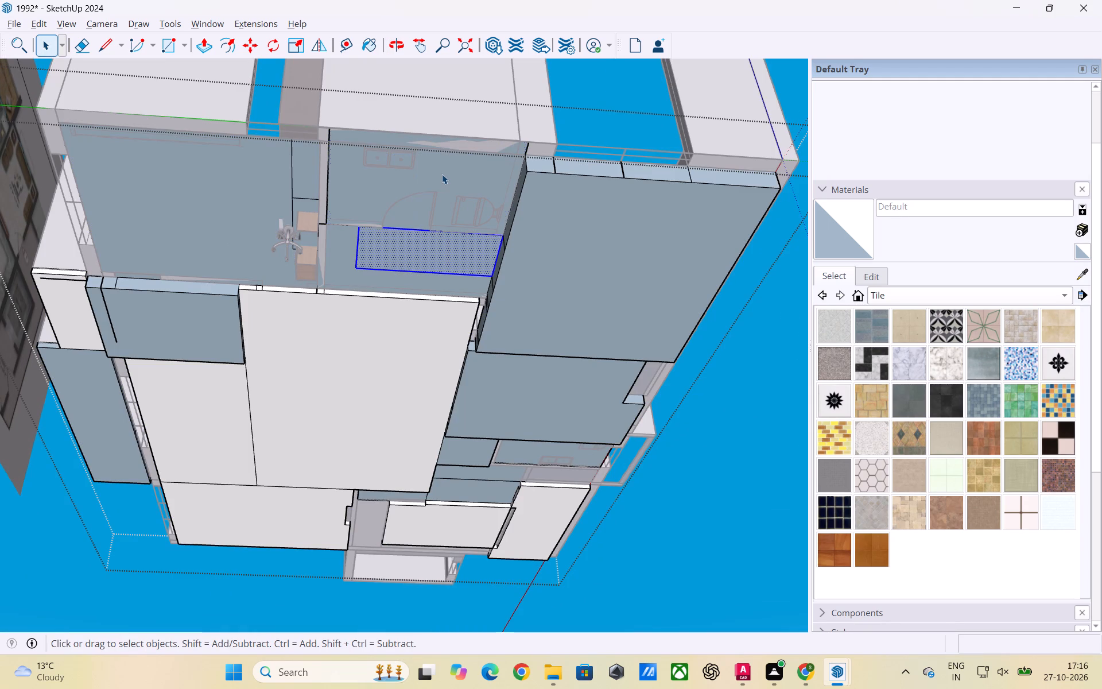
key(p)
click(442, 174)
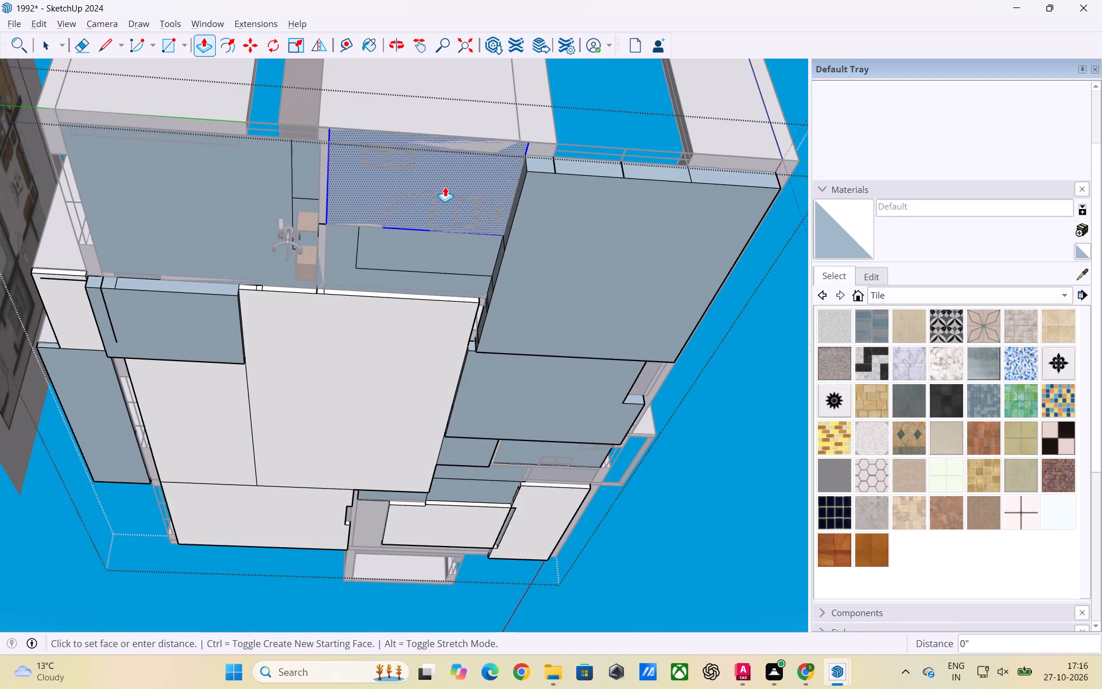
click(575, 234)
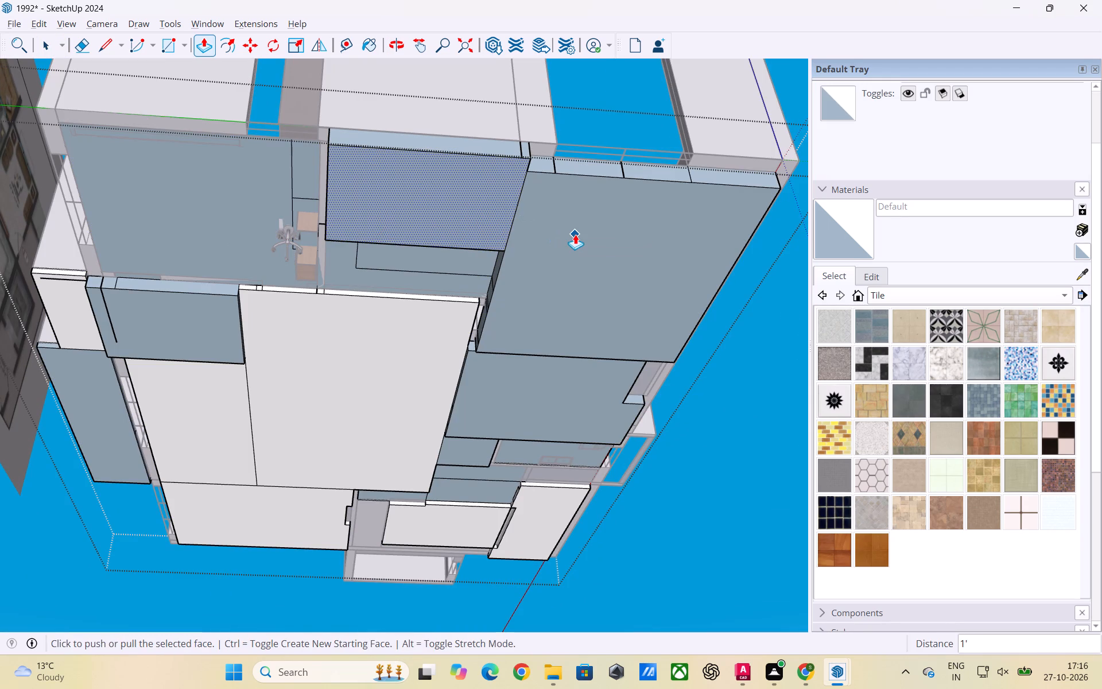
key(space)
click(782, 411)
Push/Pull the L-shaped floor face beside the bathroom down 1', level with the adjoining slabs.
double_click(410, 285)
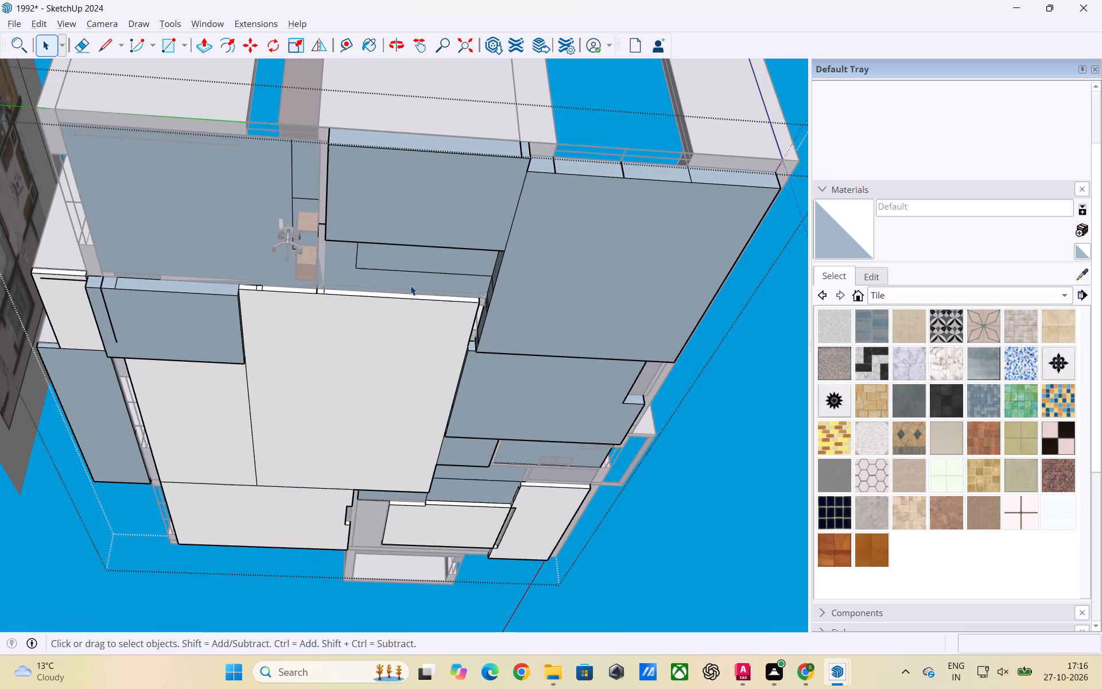
triple_click(410, 284)
double_click(412, 281)
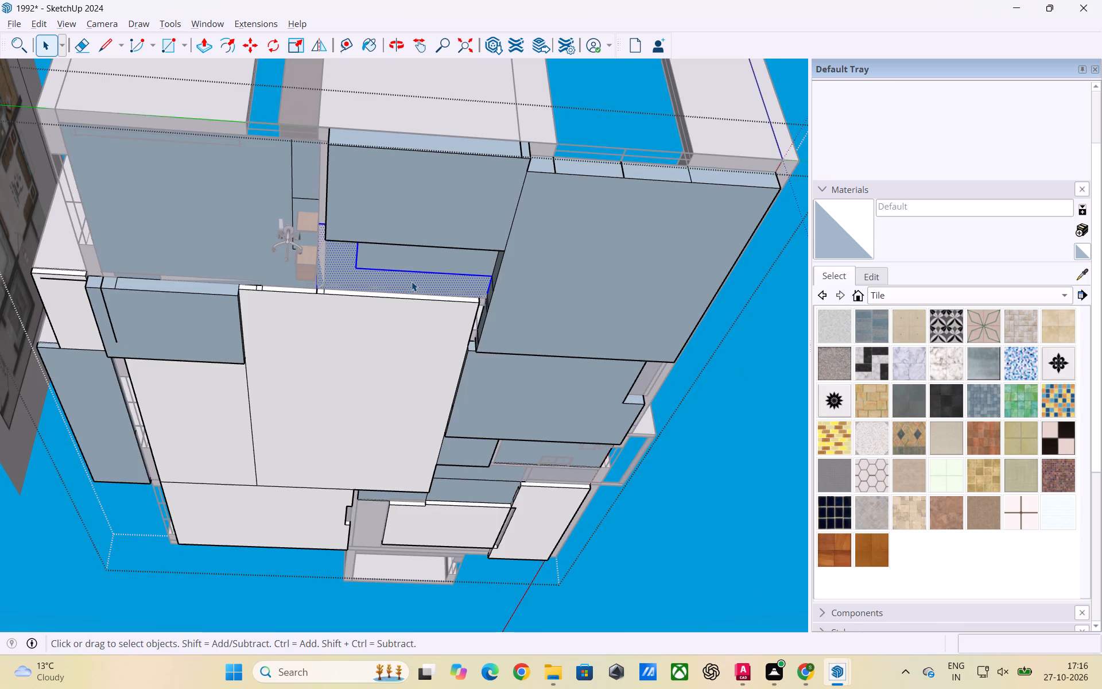
key(p)
click(412, 281)
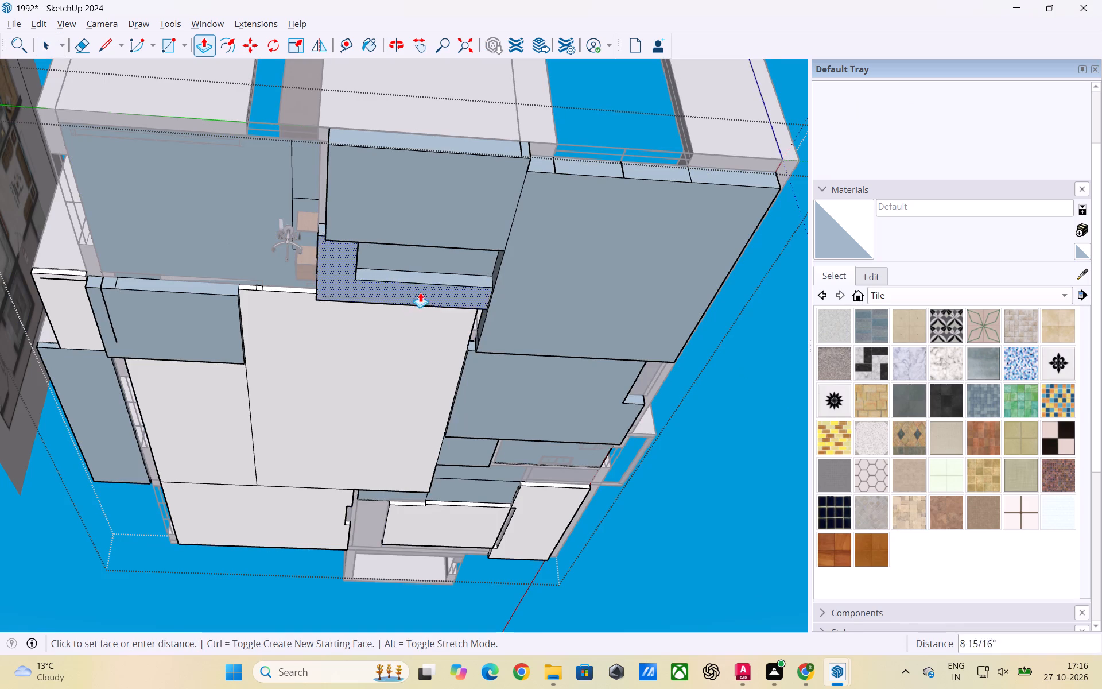
click(633, 297)
key(space)
click(724, 471)
Push/Pull the recessed rectangular floor face enclosed by the L-shaped slab down 1', flush with its surroundings.
triple_click(456, 270)
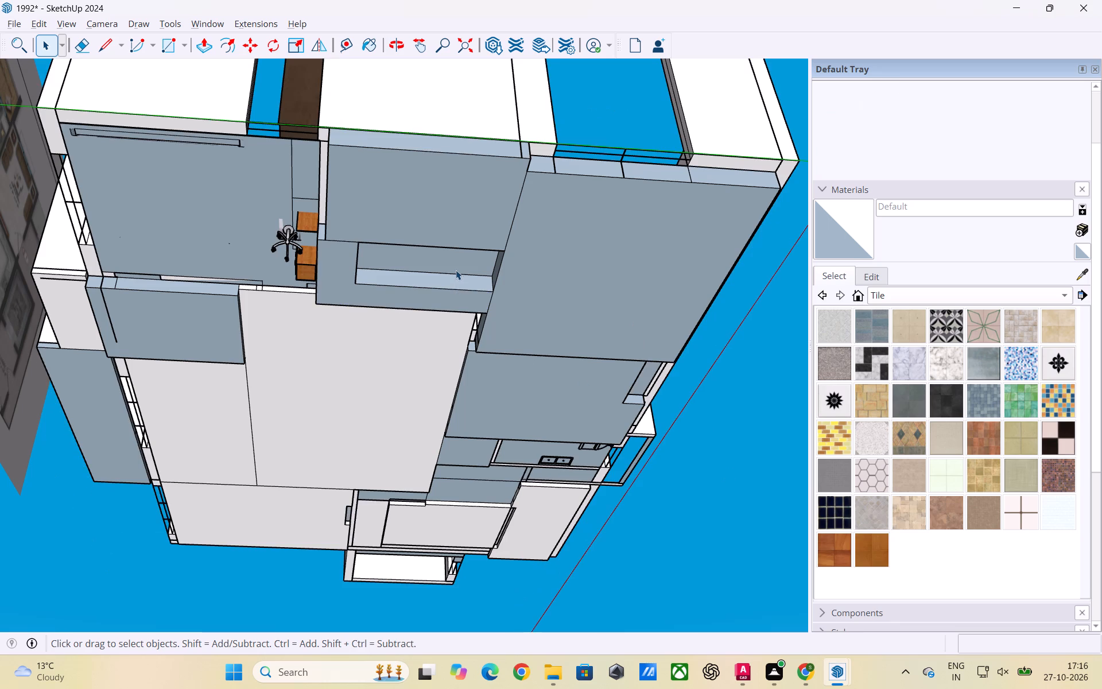
click(456, 268)
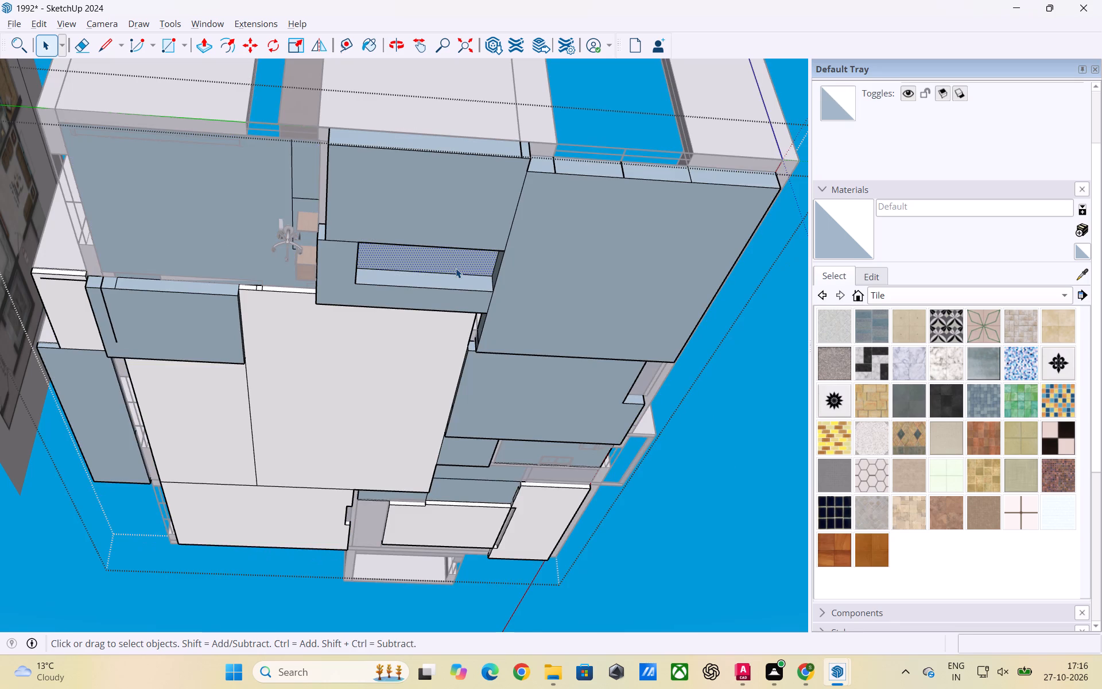
key(p)
click(456, 268)
click(591, 292)
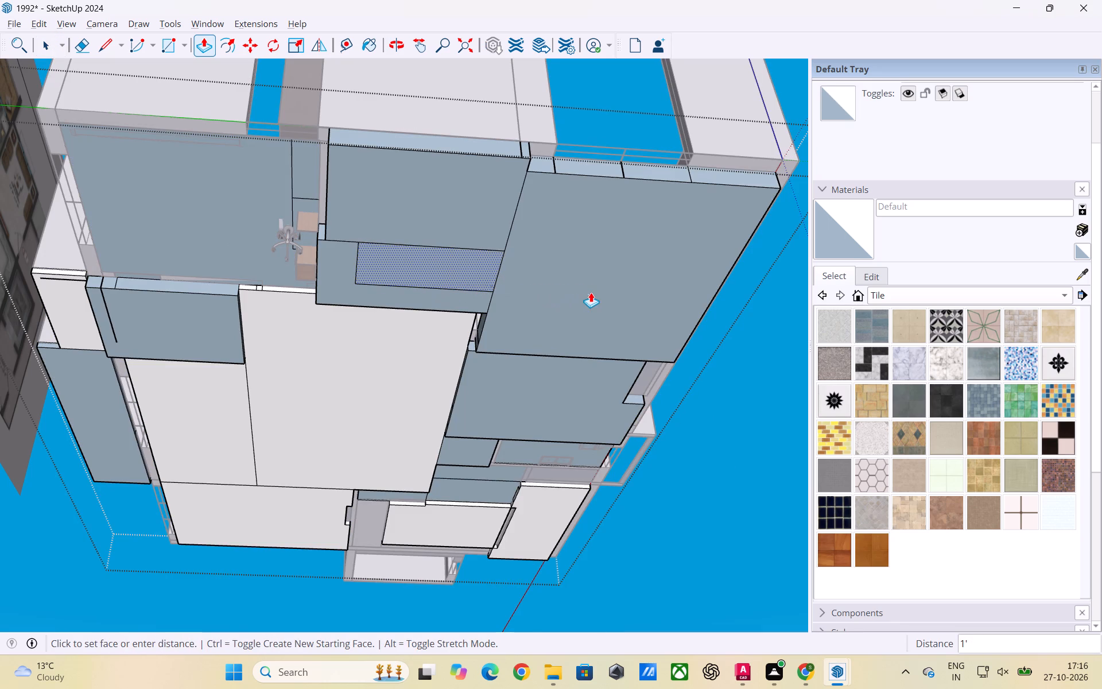
key(space)
click(753, 431)
Examine the underside of the whole floor for room areas not yet level with the neighbouring slabs.
scroll(643, 336, down, 4)
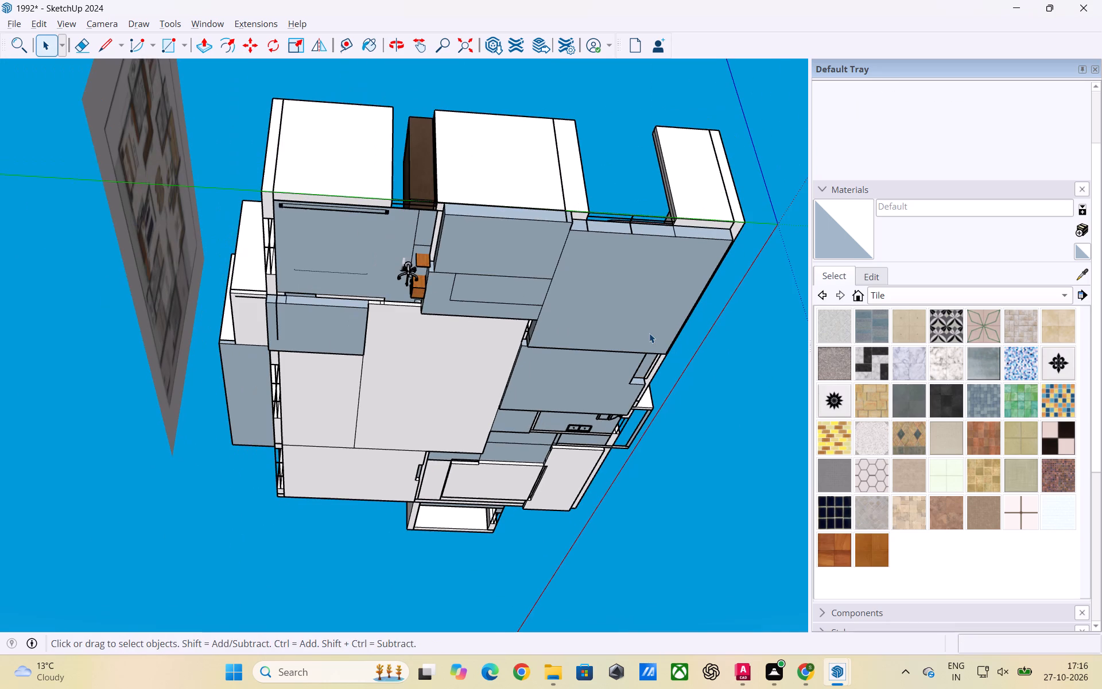
middle_drag(370, 306, 378, 262)
scroll(390, 296, up, 2)
middle_drag(377, 318, 377, 303)
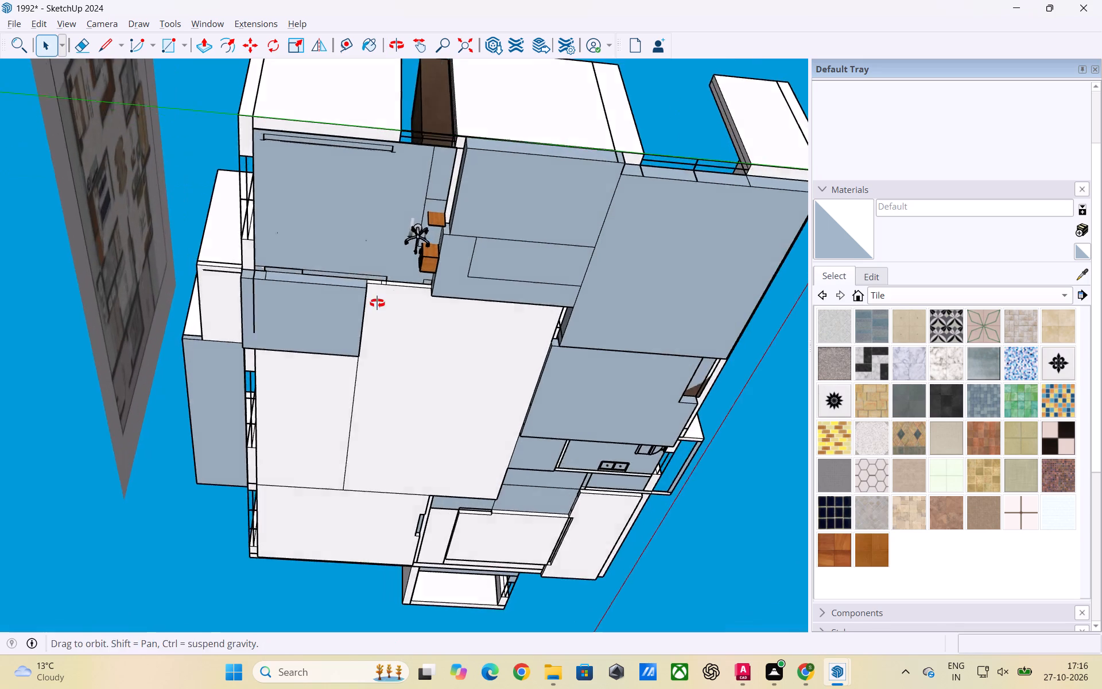
middle_drag(377, 303, 387, 235)
scroll(425, 248, down, 6)
middle_drag(370, 319, 383, 238)
scroll(343, 261, up, 3)
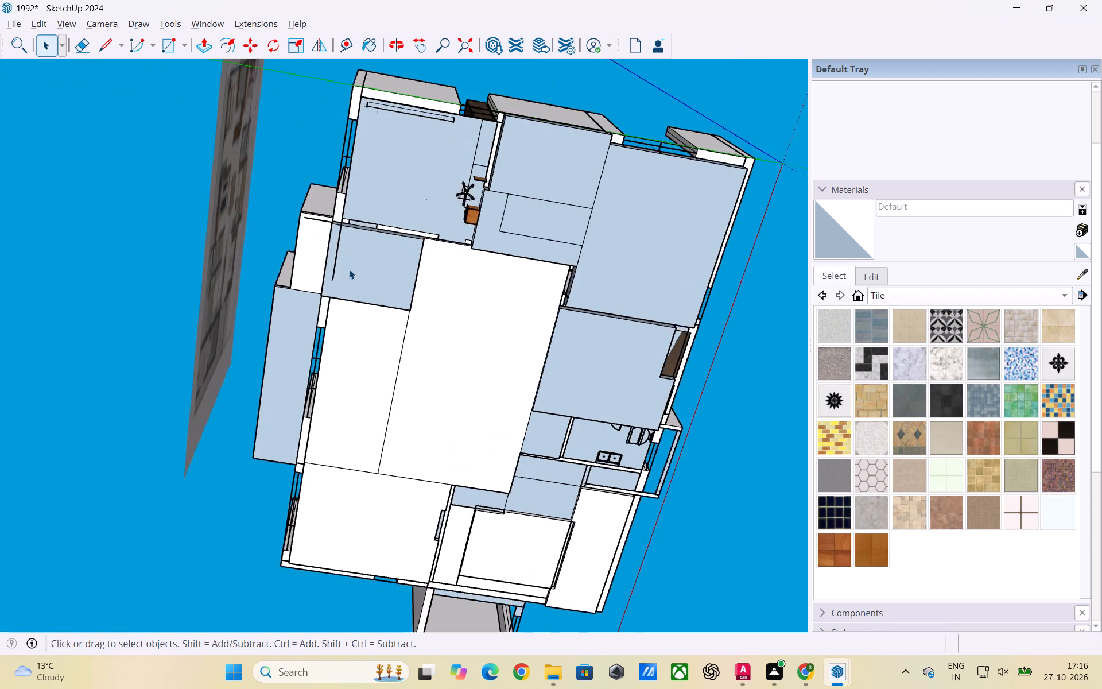
scroll(349, 266, down, 6)
scroll(469, 317, down, 6)
middle_drag(424, 254, 436, 415)
scroll(427, 301, up, 2)
middle_drag(429, 276, 430, 372)
scroll(429, 369, down, 1)
scroll(402, 302, up, 3)
scroll(420, 252, up, 10)
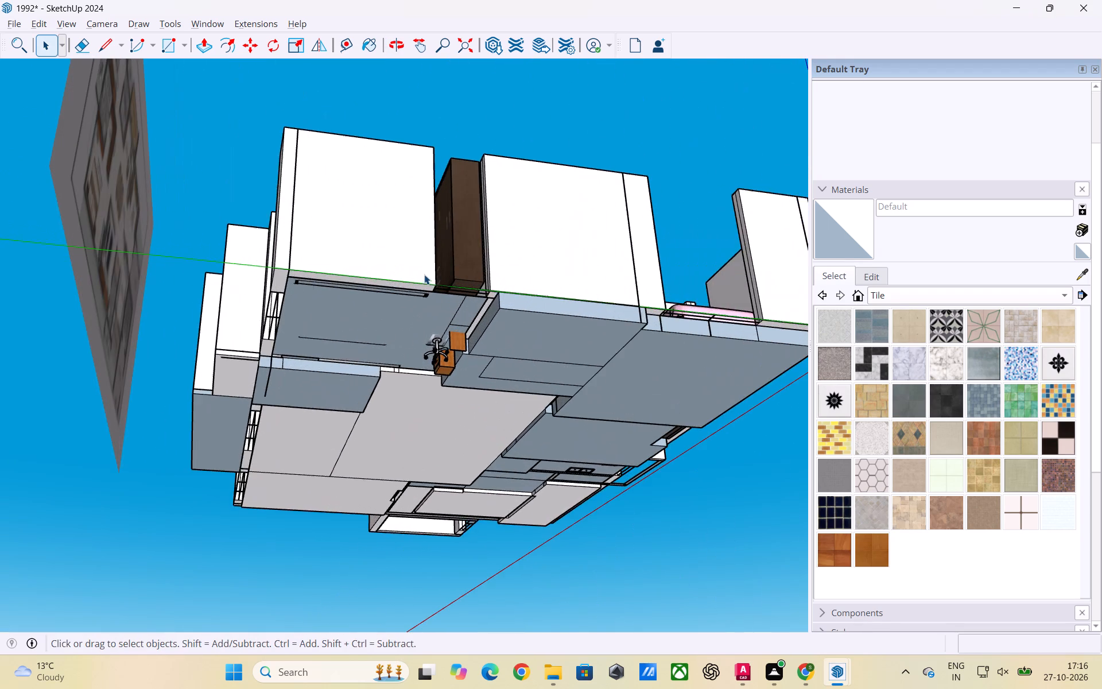
Push/Pull the main floor face of the bedroom with the wardrobe and office chair down 9".
middle_drag(412, 300, 389, 266)
scroll(345, 366, up, 2)
double_click(390, 284)
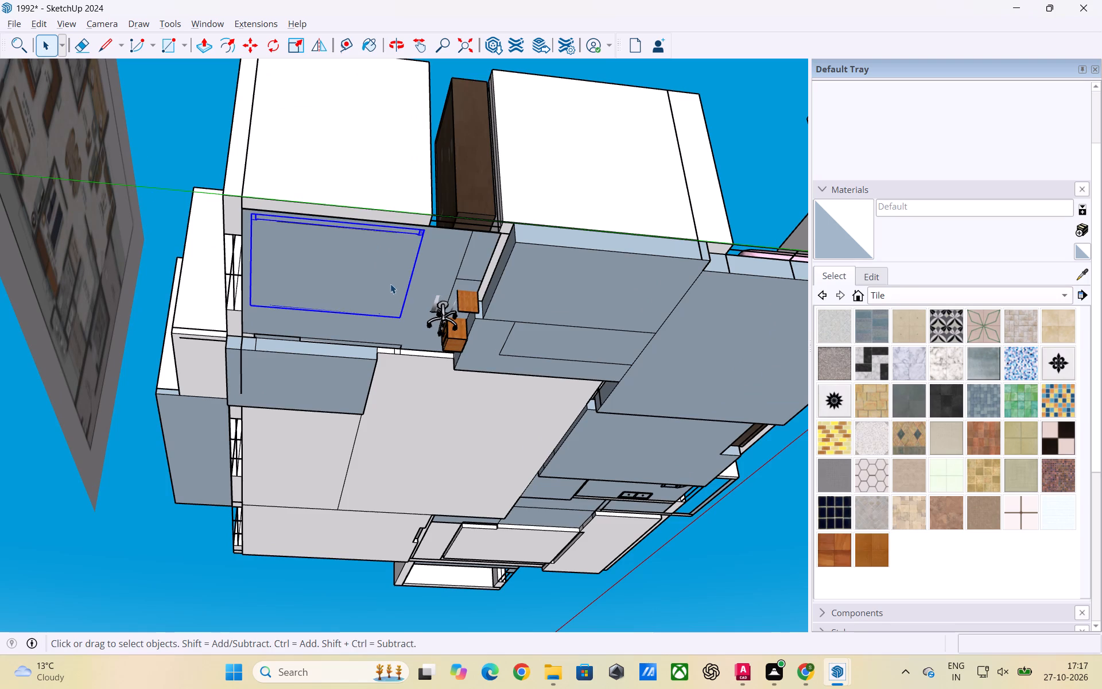
click(166, 141)
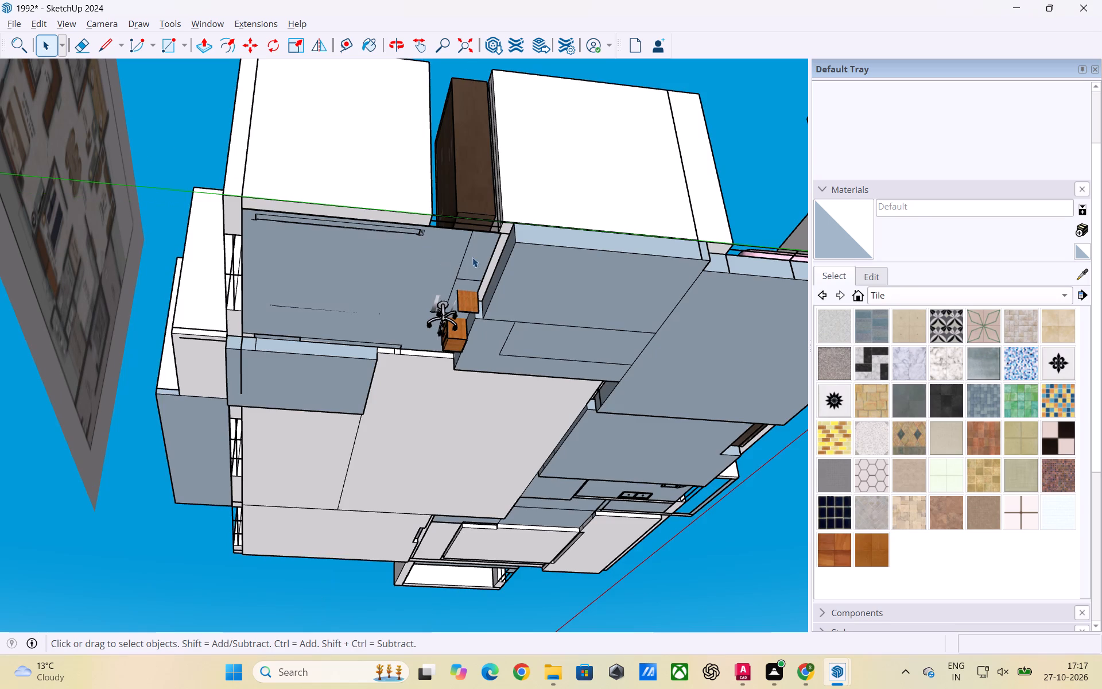
double_click(454, 252)
double_click(449, 253)
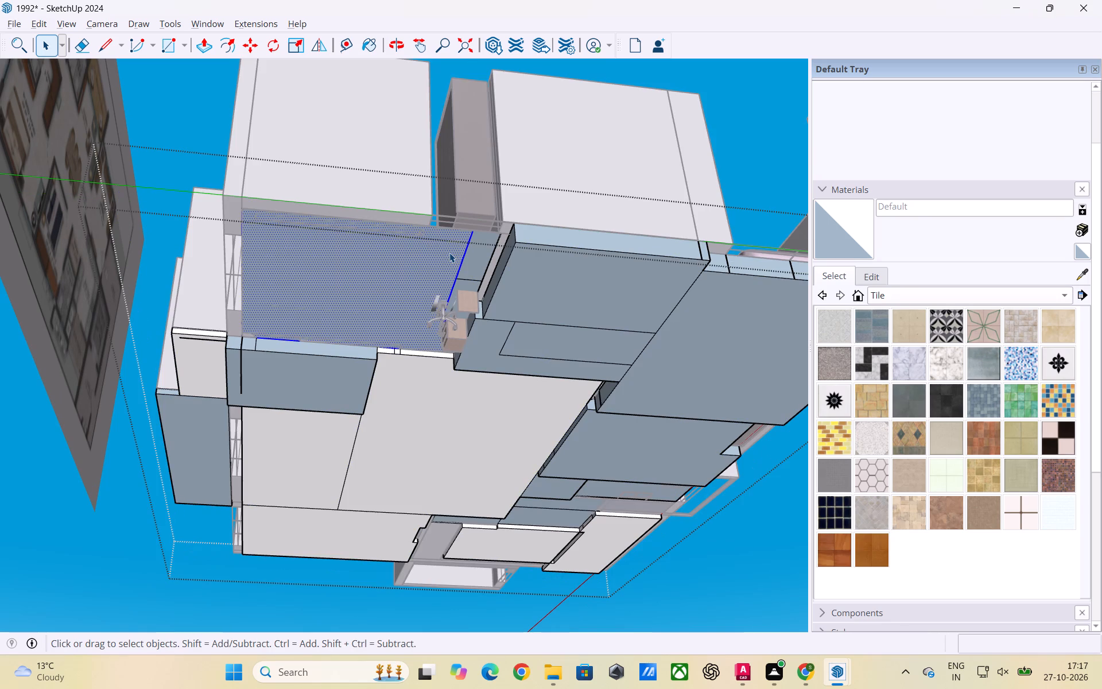
key(p)
click(449, 253)
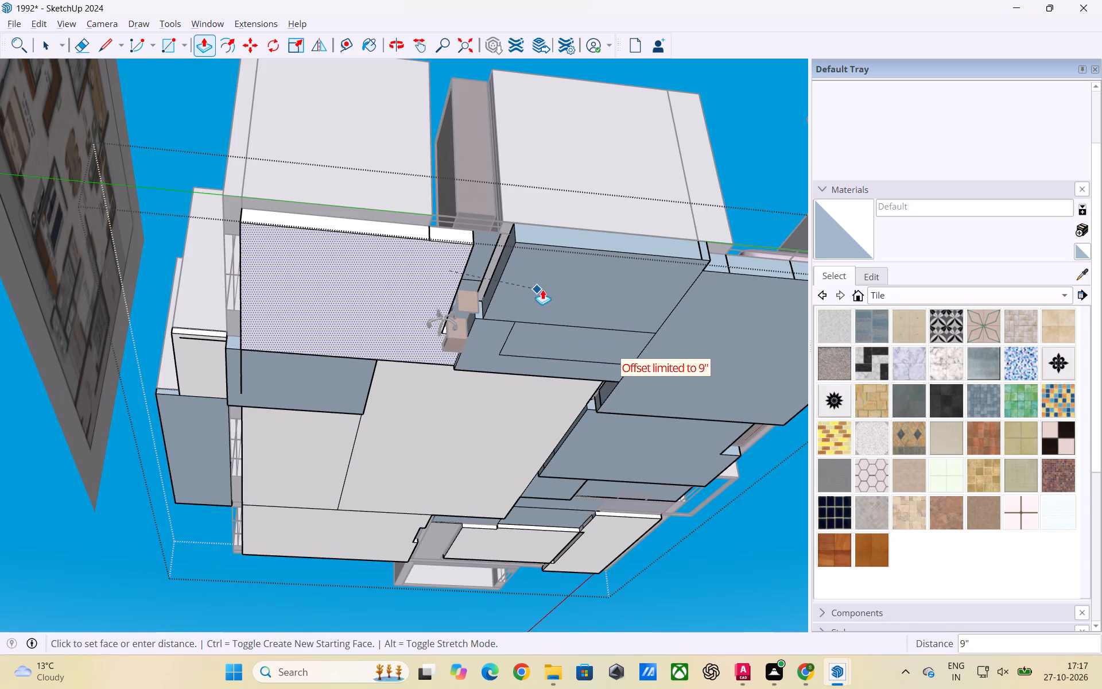
click(620, 291)
key(space)
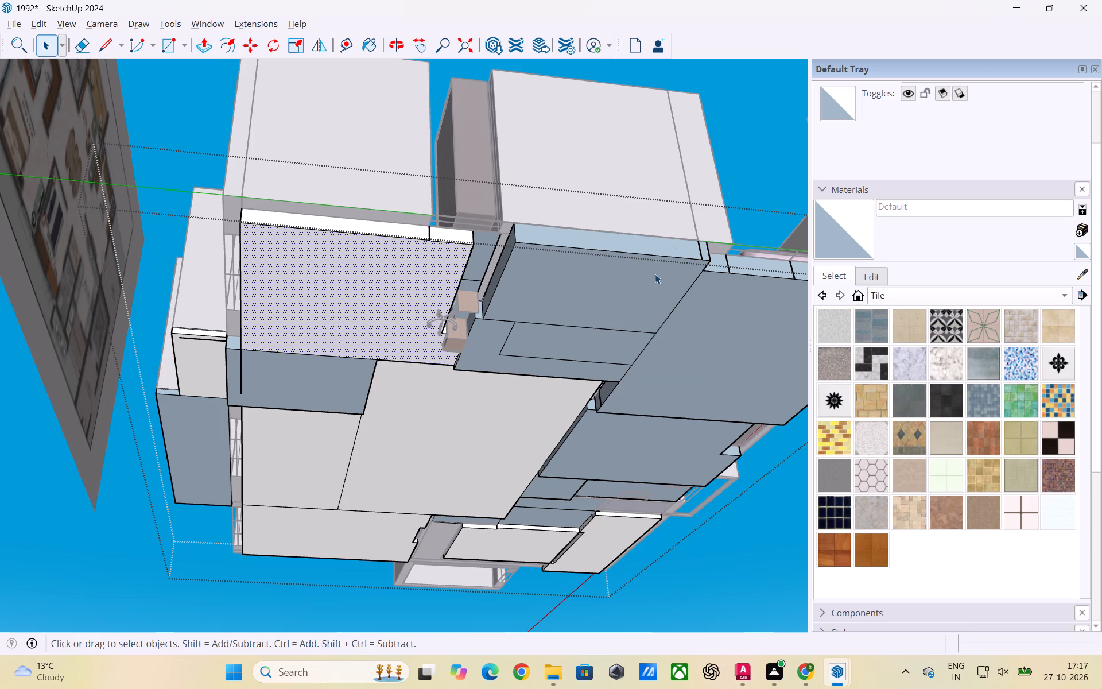
click(756, 231)
click(768, 148)
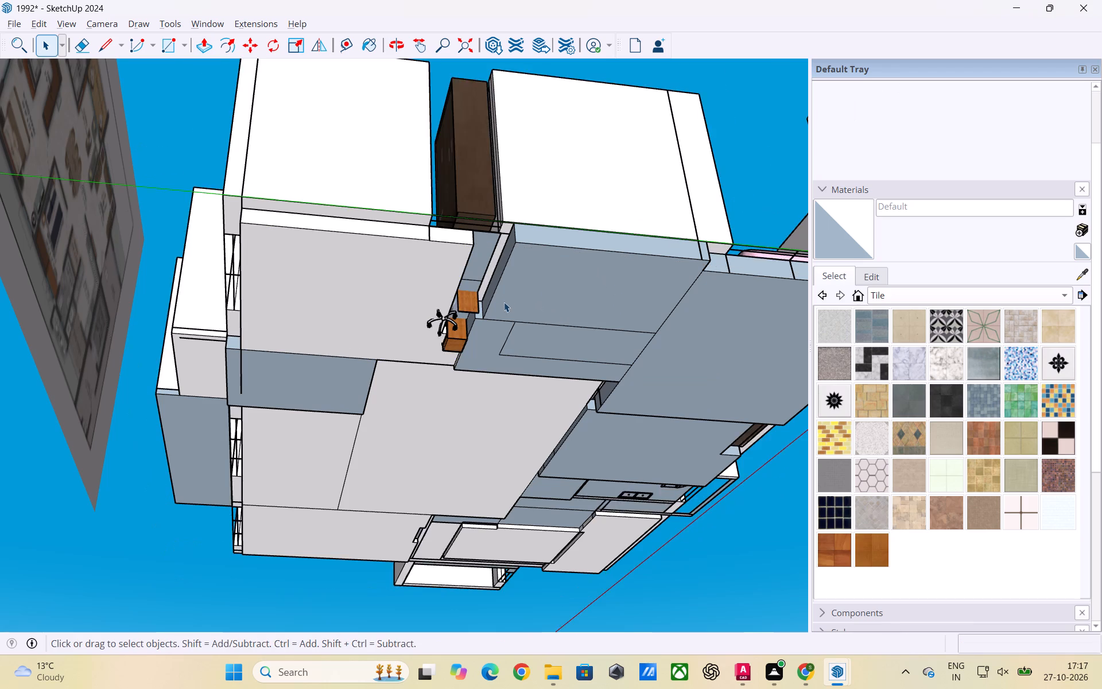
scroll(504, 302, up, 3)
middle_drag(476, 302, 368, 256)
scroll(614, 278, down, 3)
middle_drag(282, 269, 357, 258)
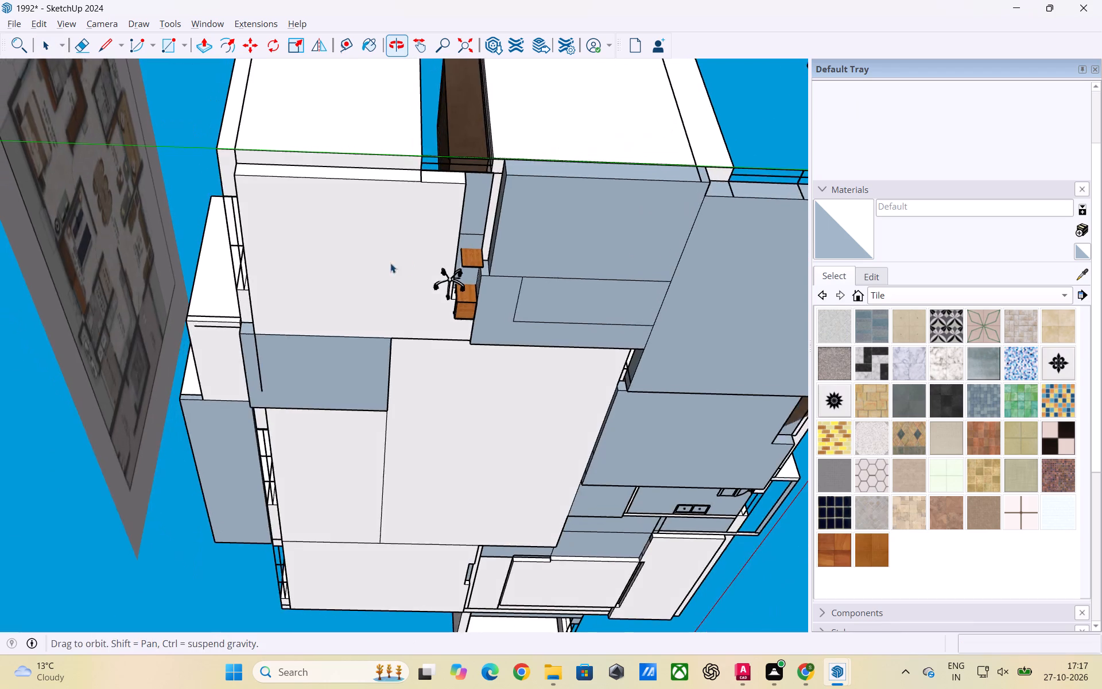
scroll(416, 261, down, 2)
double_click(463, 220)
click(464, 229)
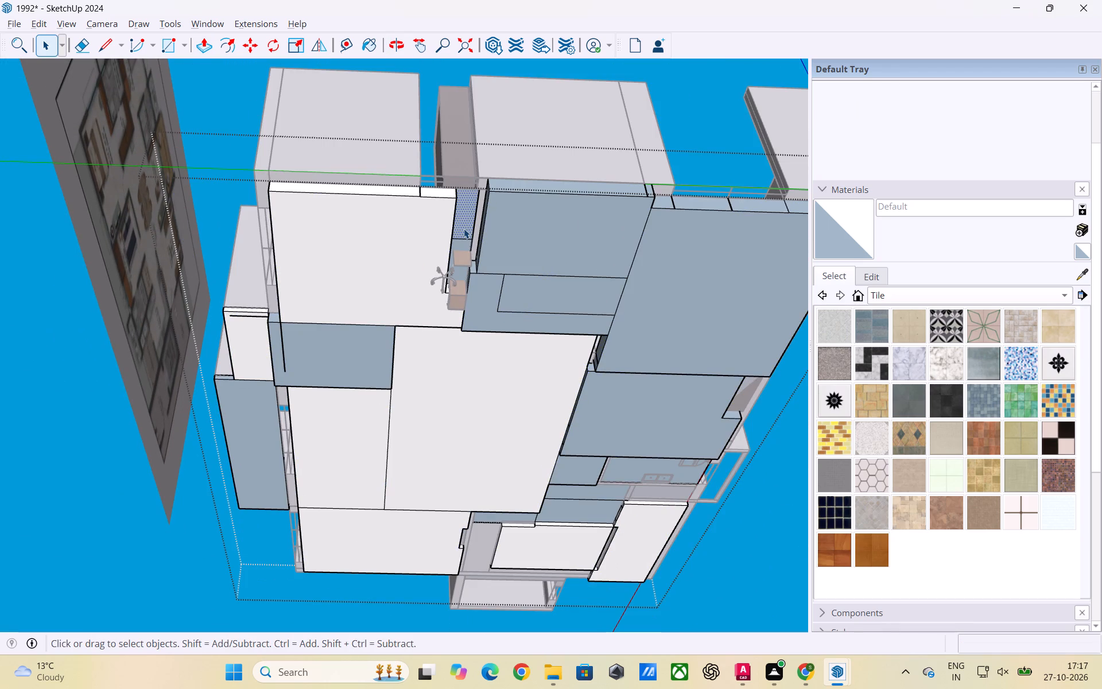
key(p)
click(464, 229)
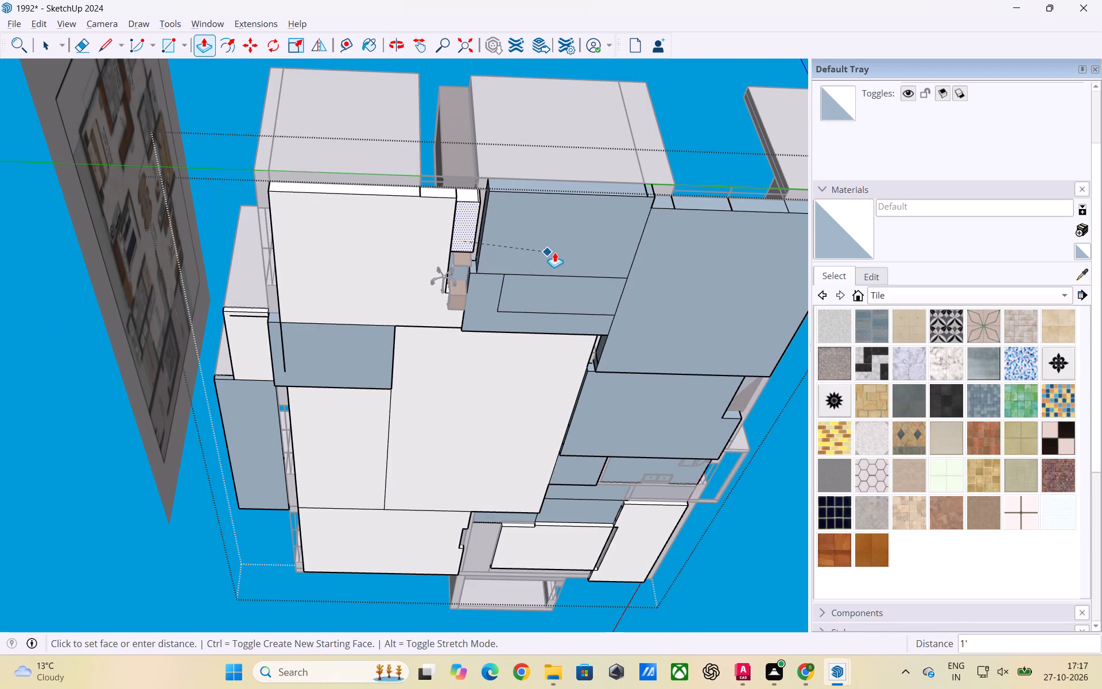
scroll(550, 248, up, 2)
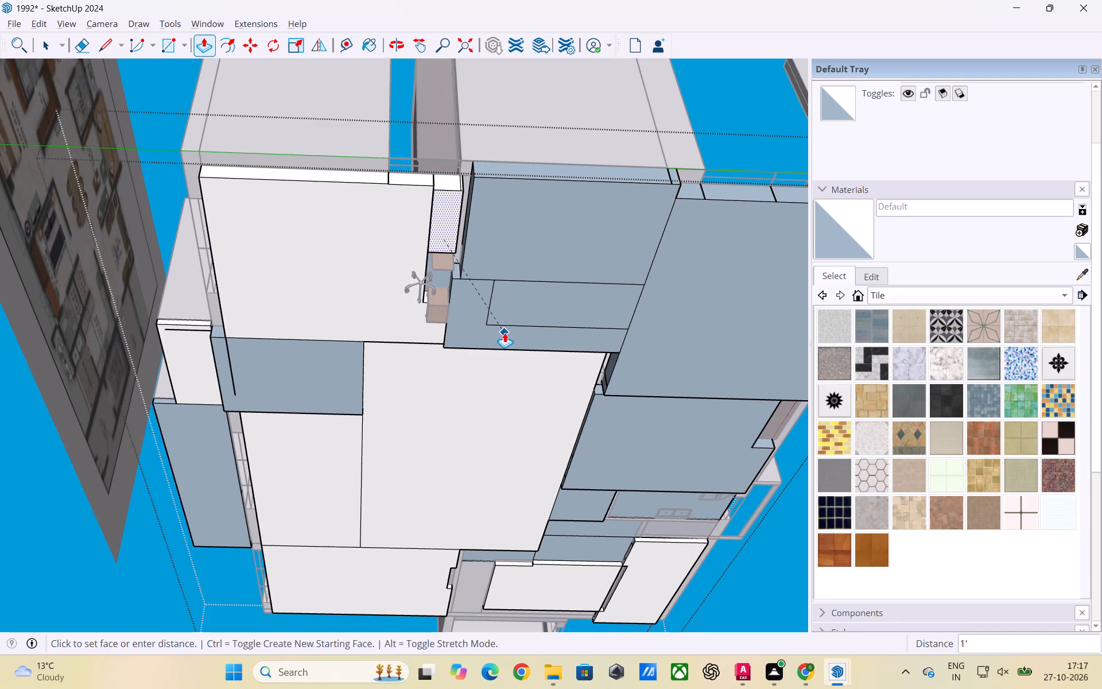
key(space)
Push/Pull the narrow floor strip beneath the wardrobe, beside that bedroom's main floor, down 9" to match it.
triple_click(446, 205)
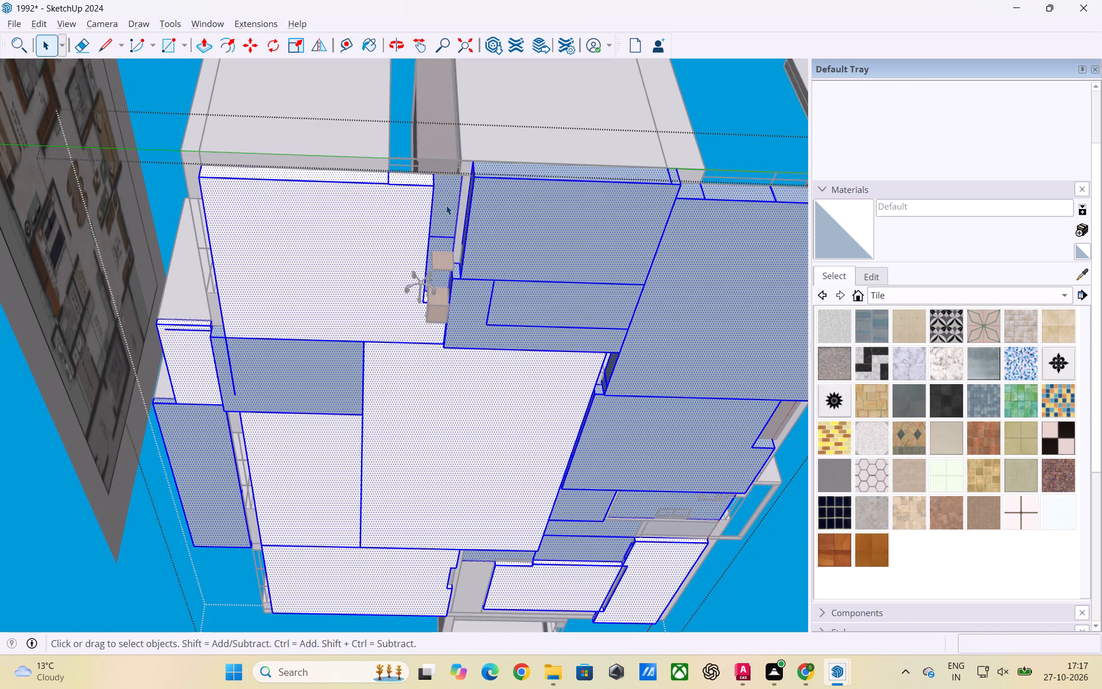
double_click(443, 212)
key(p)
click(443, 214)
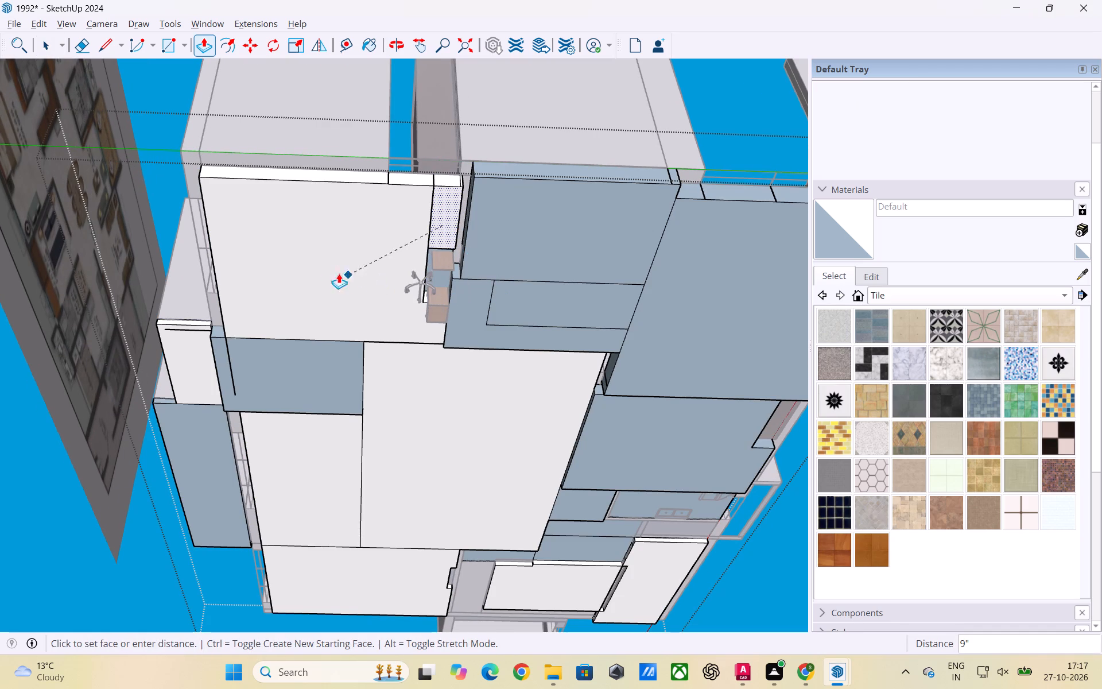
click(310, 267)
key(space)
click(731, 146)
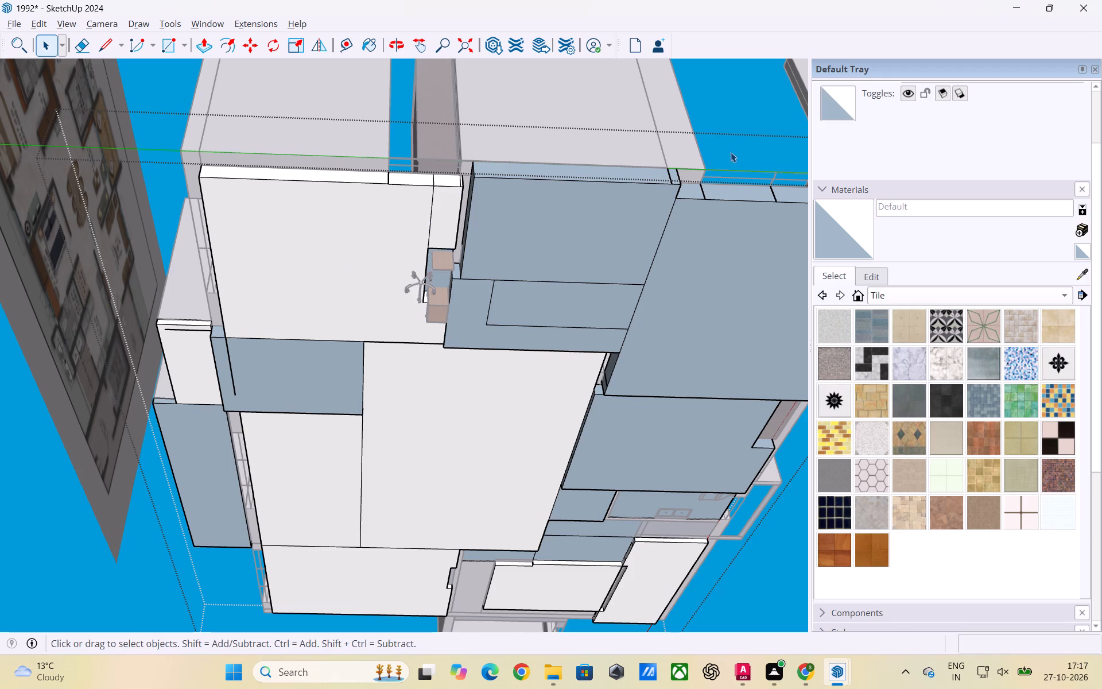
Save the model to the desktop under the name 1992, replacing the existing file.
click(738, 148)
click(739, 158)
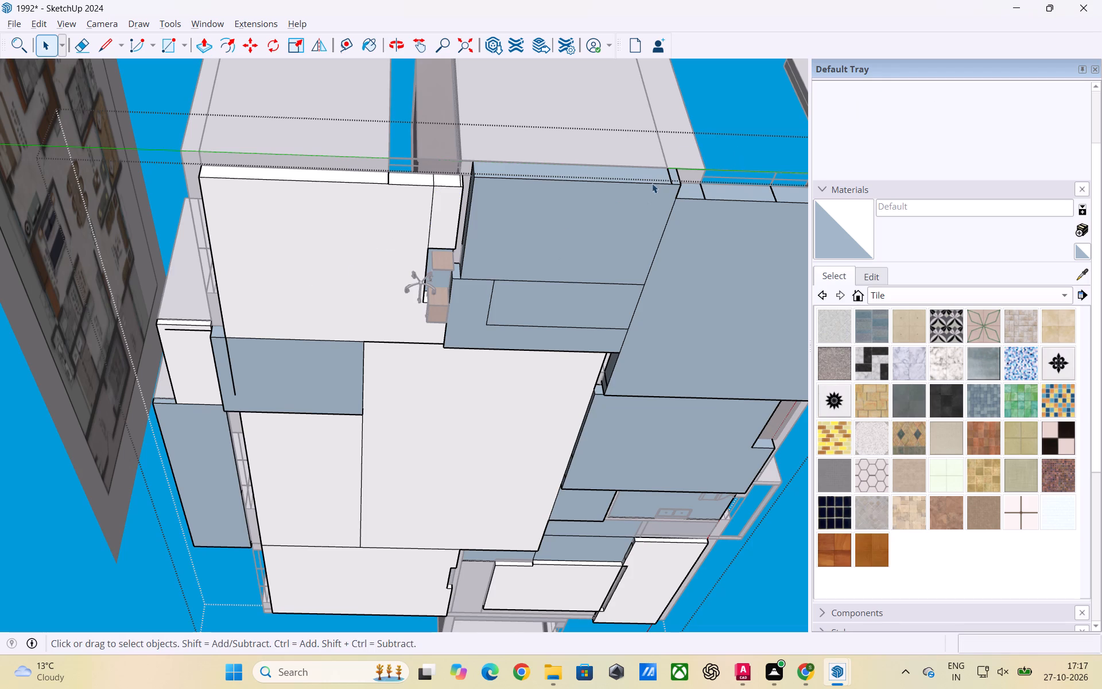
scroll(422, 268, up, 3)
scroll(448, 243, down, 9)
click(731, 410)
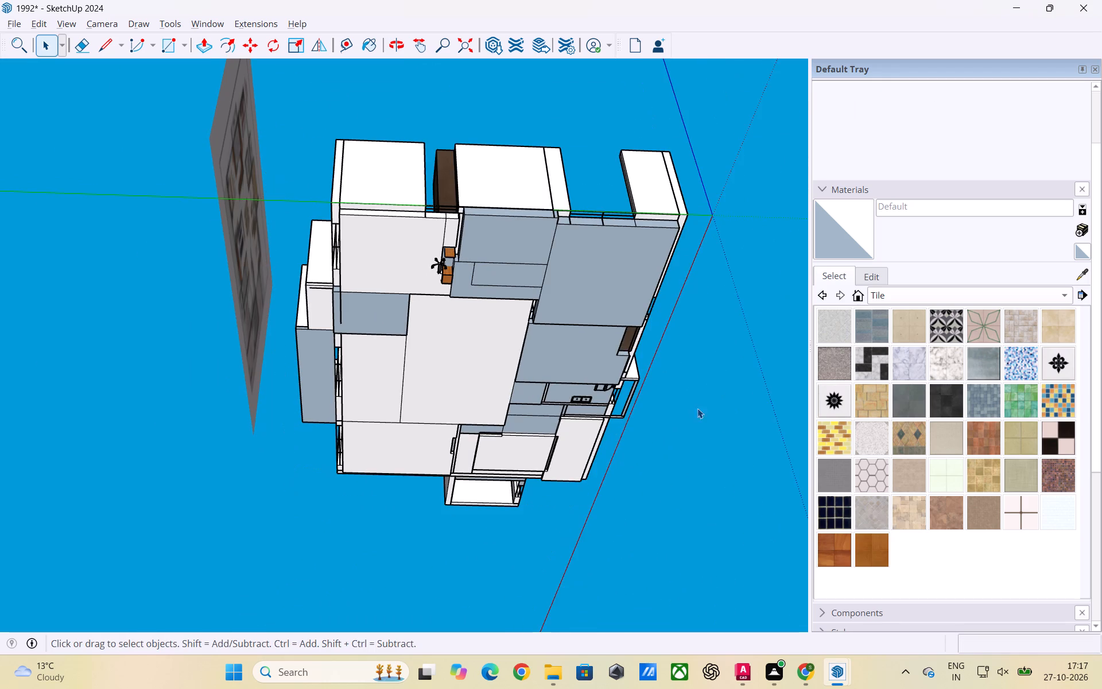
scroll(452, 287, up, 4)
middle_drag(445, 253, 440, 222)
scroll(441, 230, up, 3)
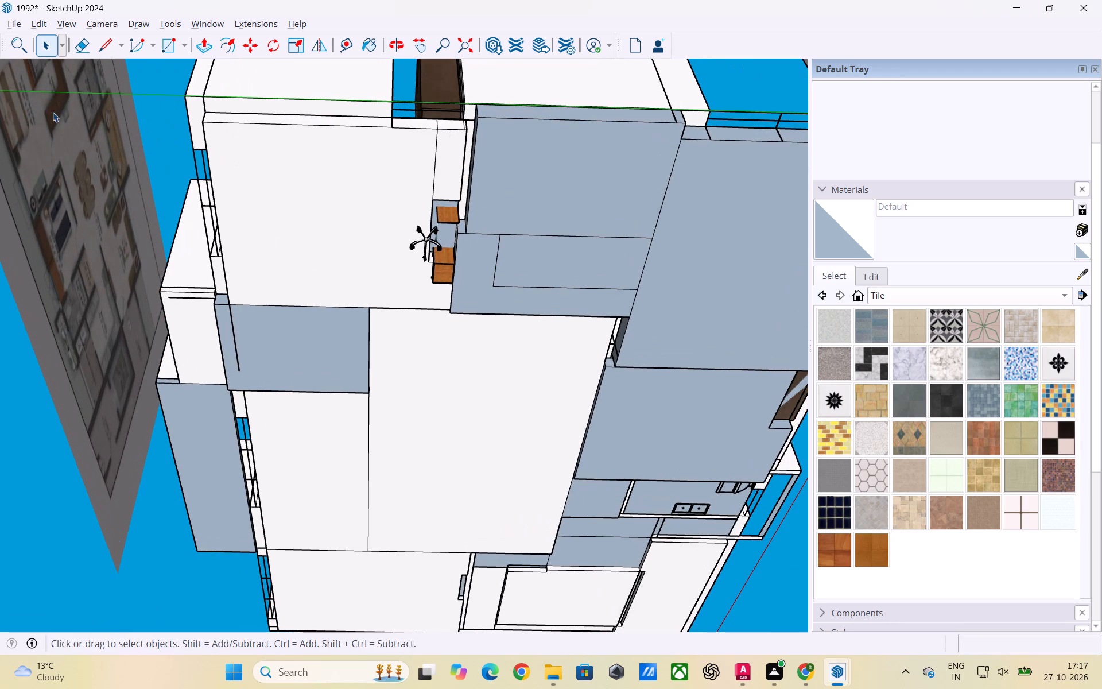
click(15, 21)
click(56, 120)
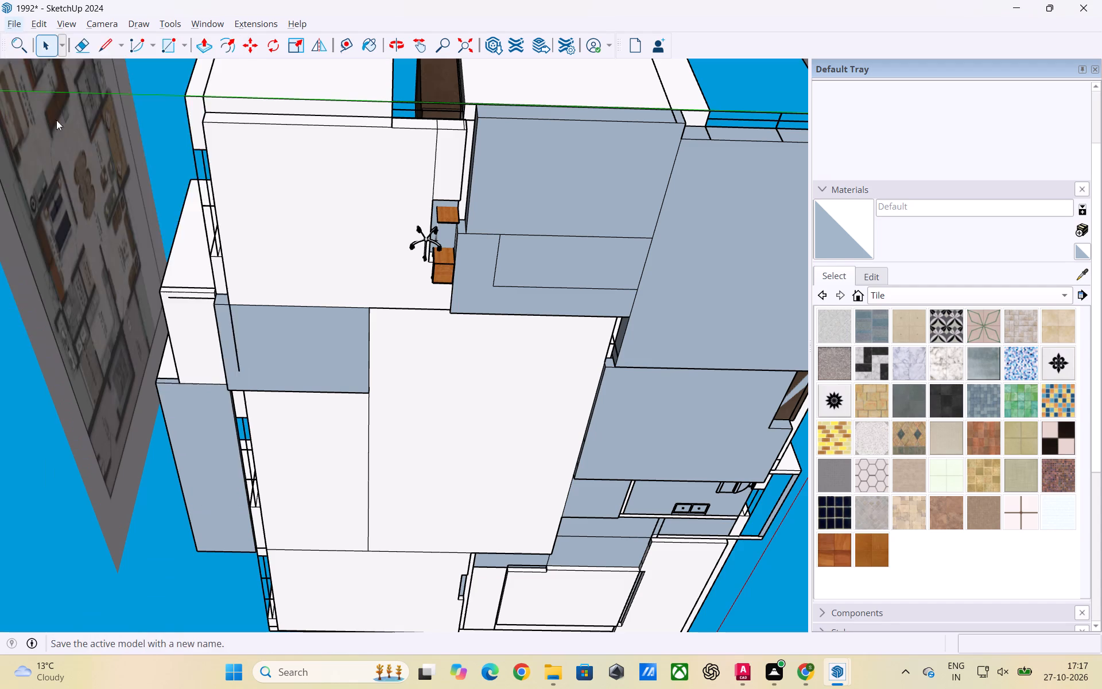
click(429, 335)
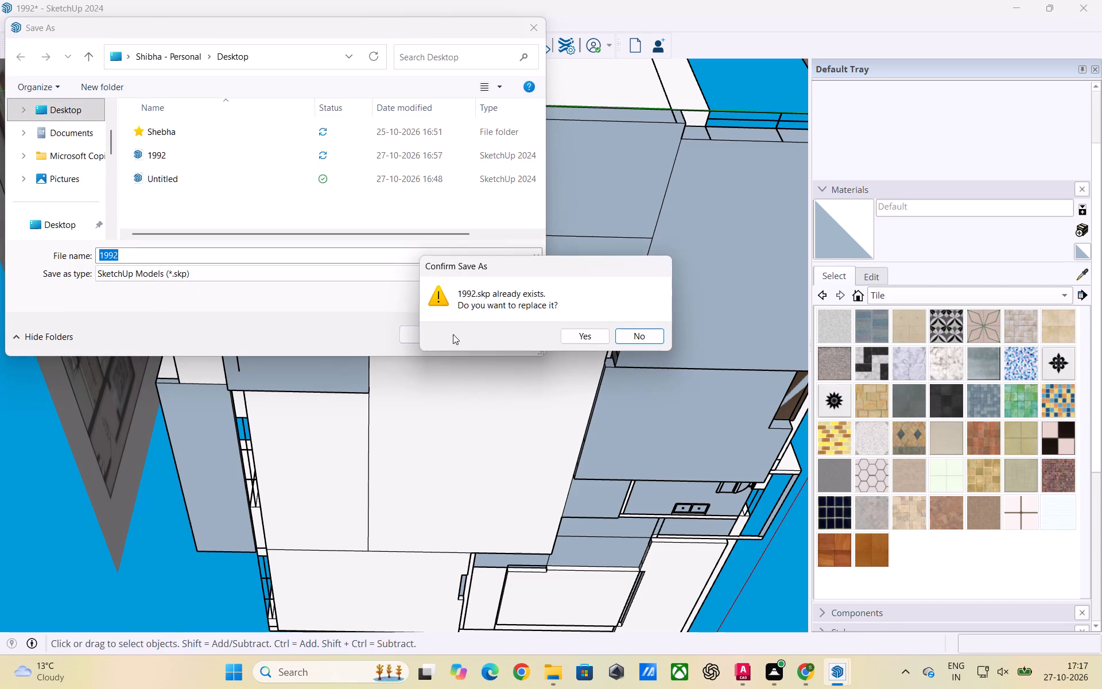
click(570, 339)
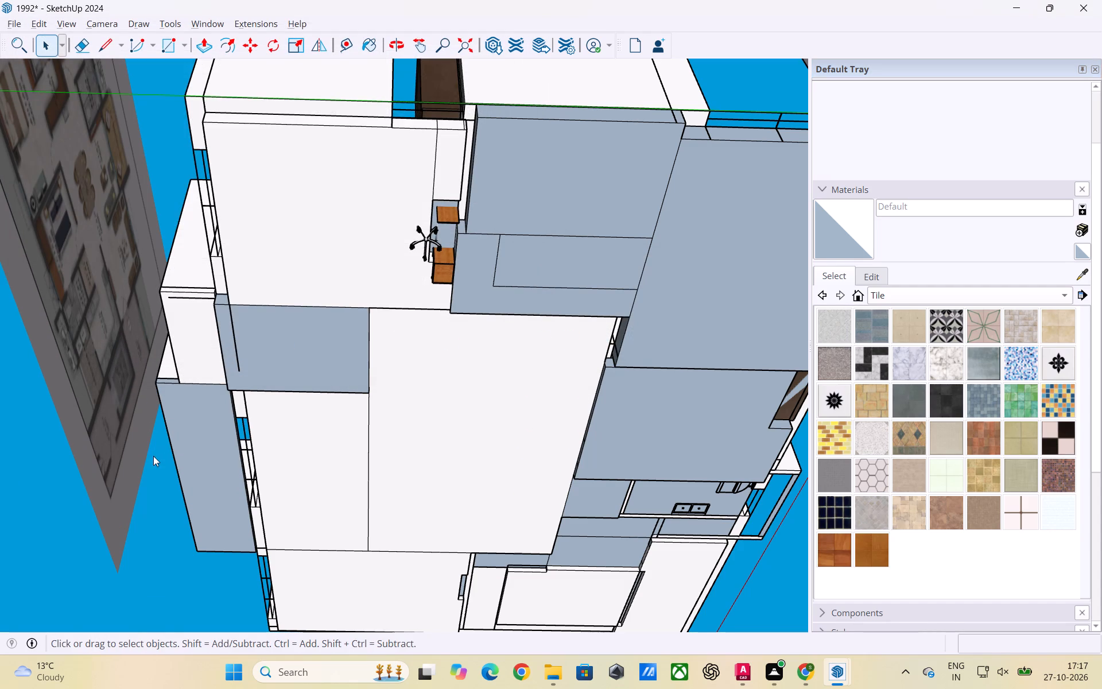
Push/Pull the small floor face beneath the desk, in the bedroom with the wardrobe, down 9" flush with the surrounding floor.
scroll(413, 230, up, 3)
middle_drag(433, 247, 420, 185)
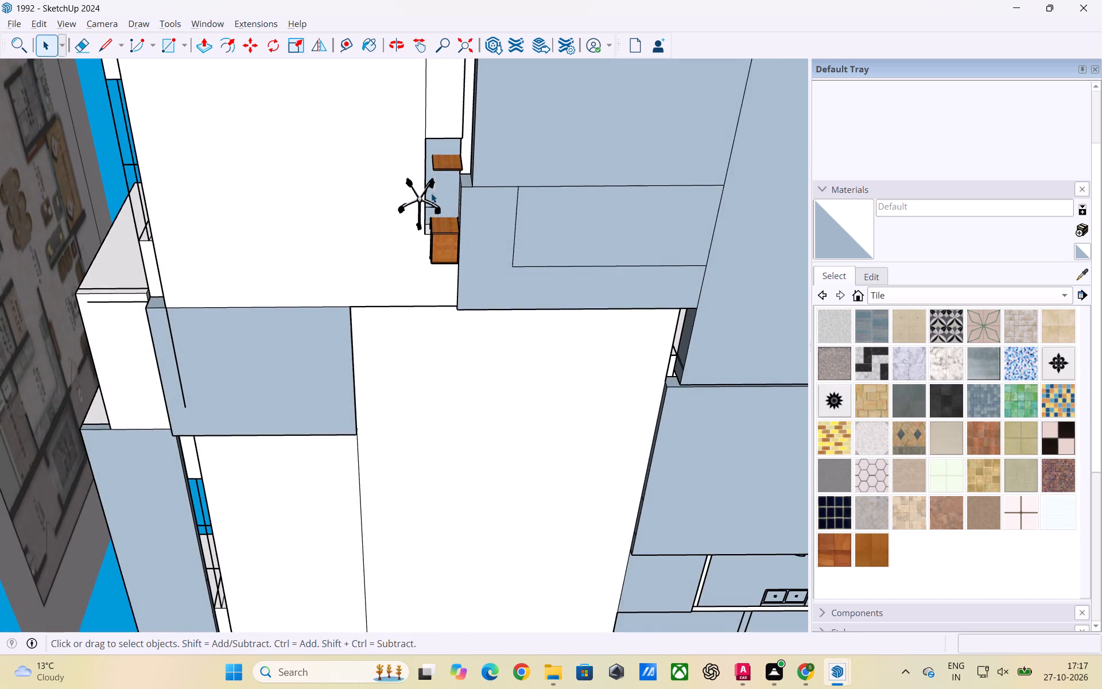
scroll(457, 214, up, 2)
click(442, 201)
click(442, 201)
double_click(442, 196)
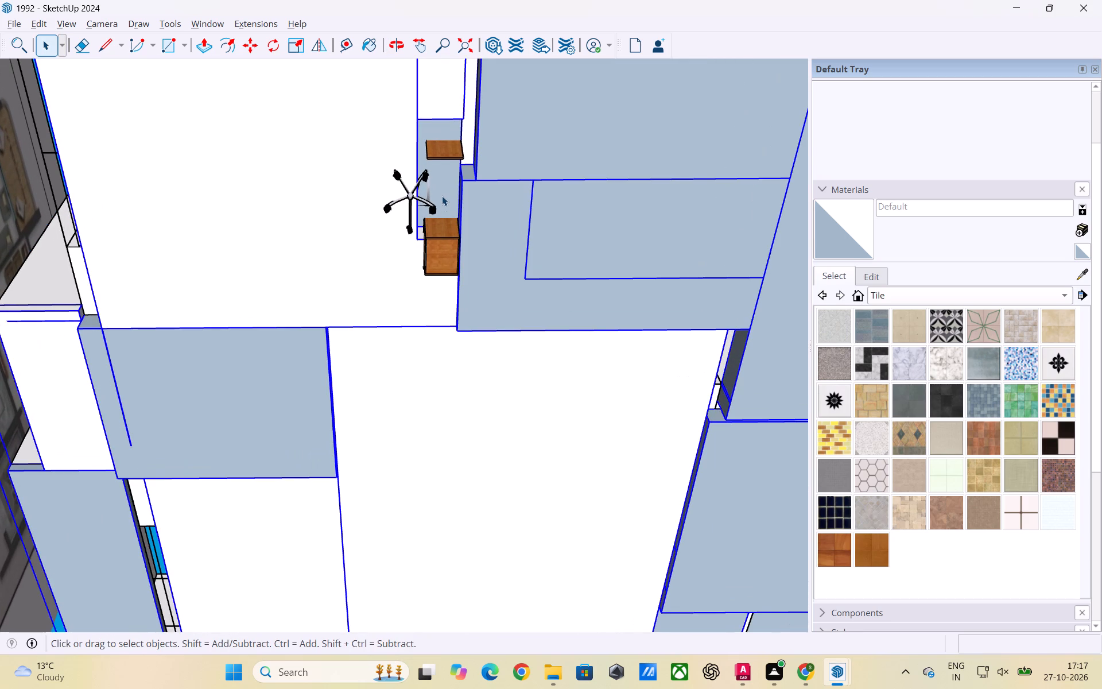
click(442, 192)
key(p)
click(442, 192)
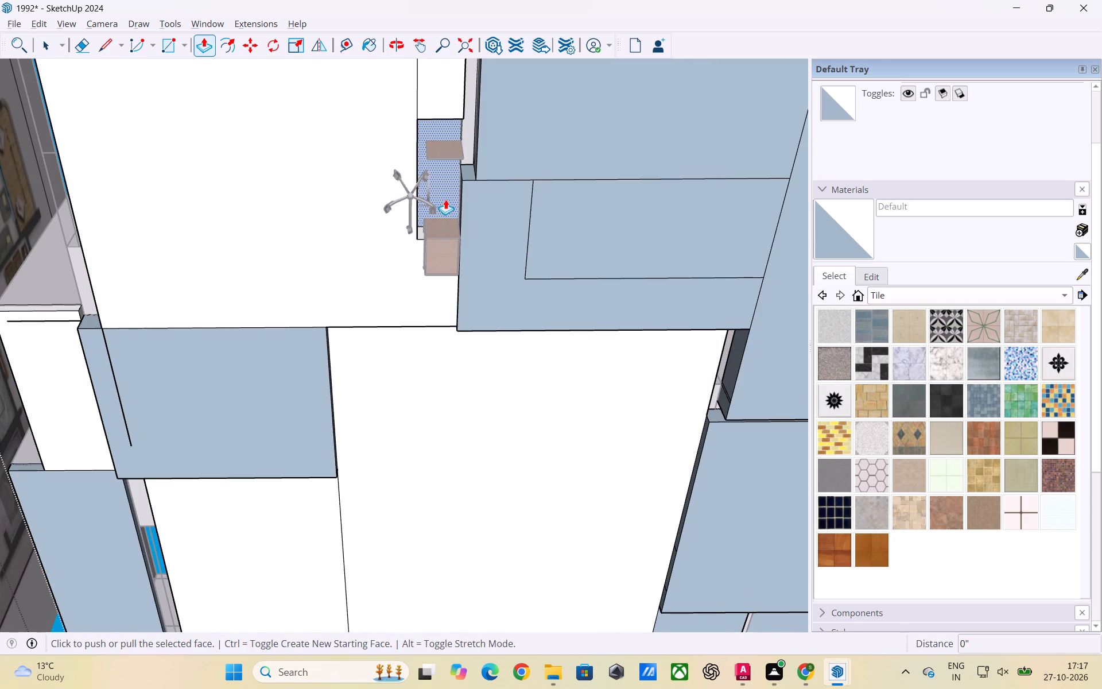
click(328, 231)
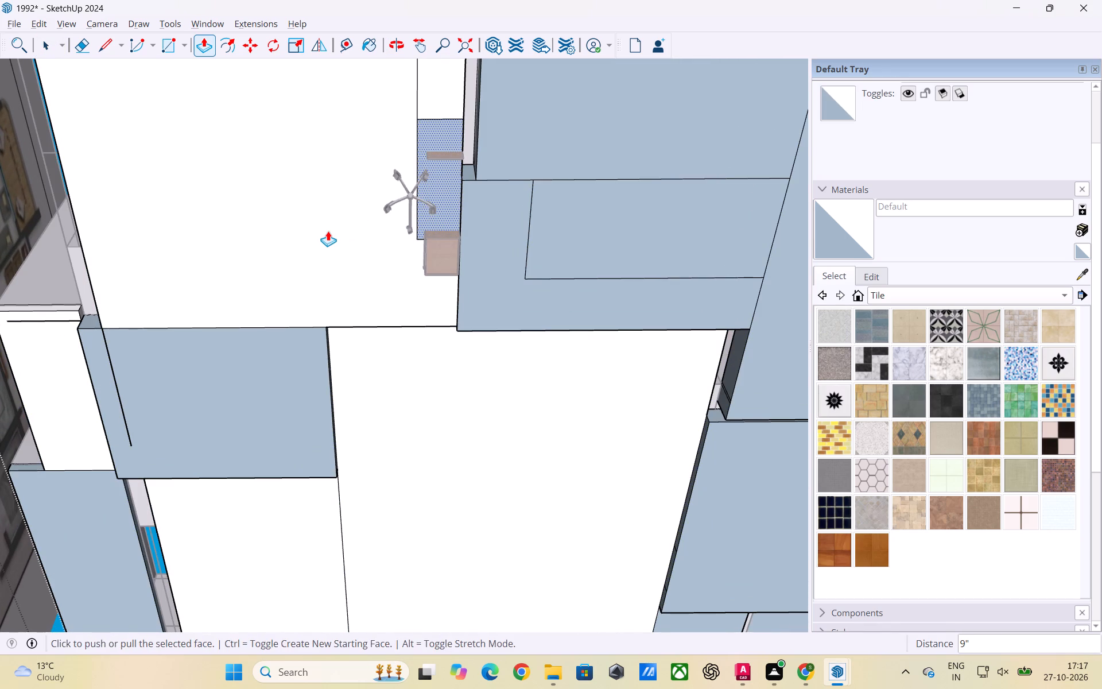
key(space)
click(356, 282)
scroll(377, 276, down, 12)
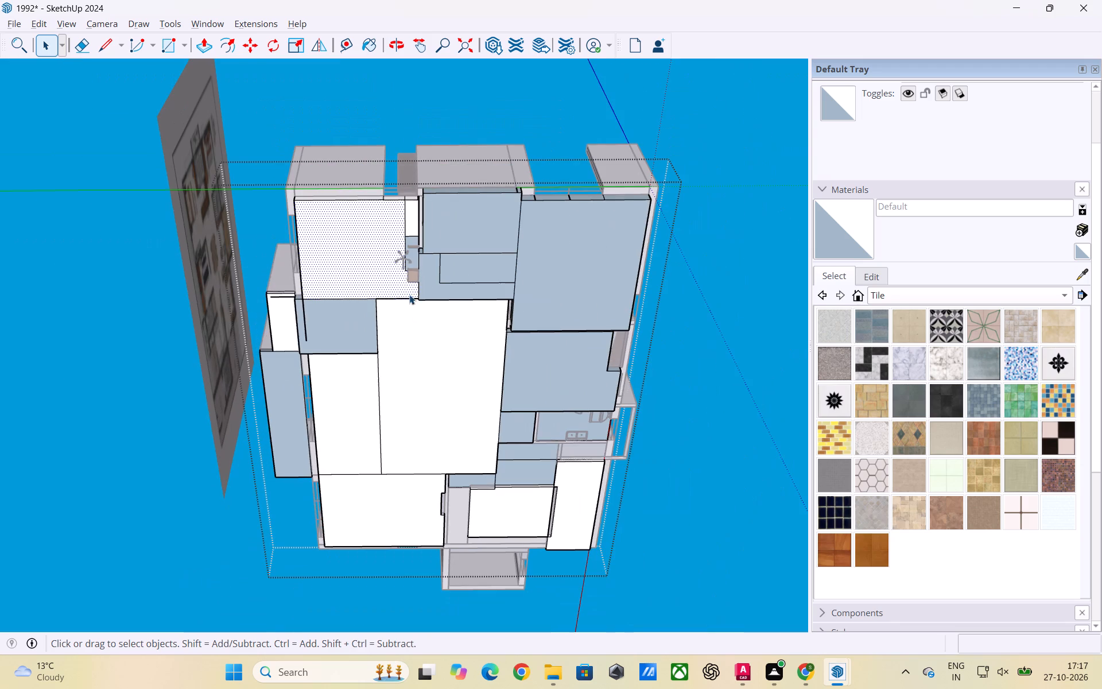
click(686, 413)
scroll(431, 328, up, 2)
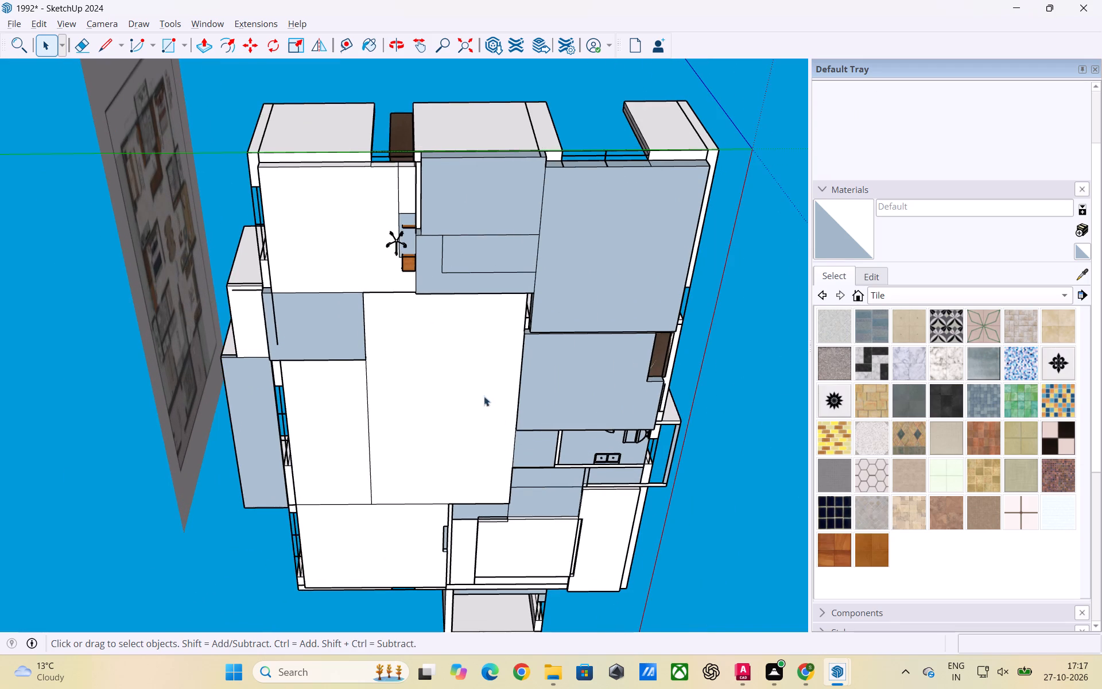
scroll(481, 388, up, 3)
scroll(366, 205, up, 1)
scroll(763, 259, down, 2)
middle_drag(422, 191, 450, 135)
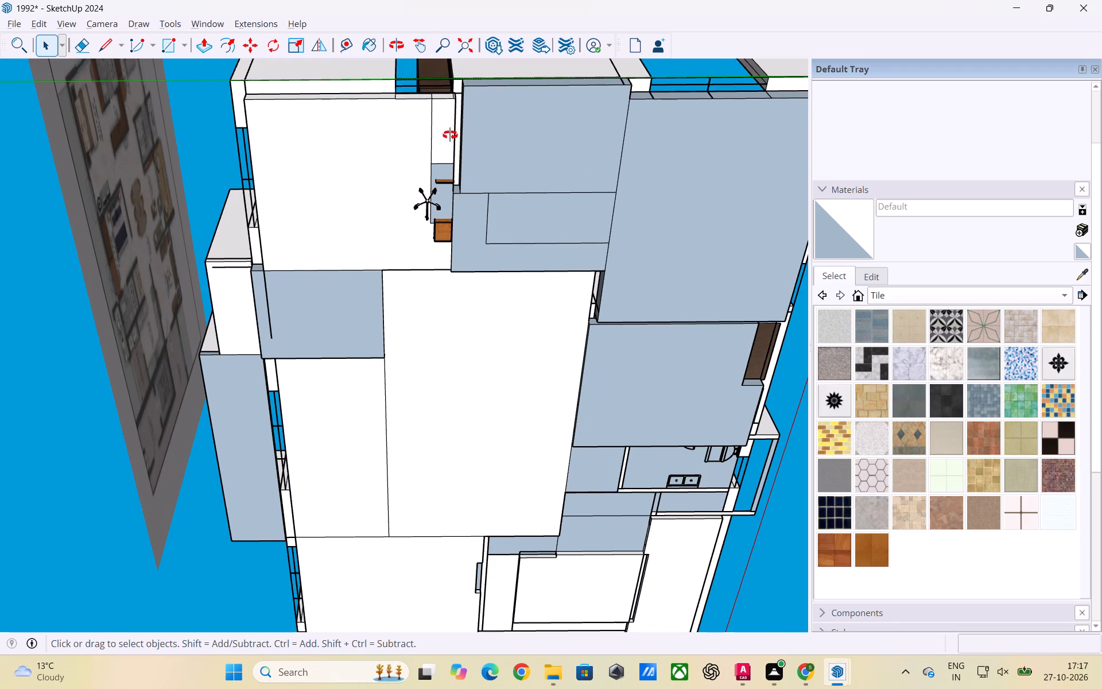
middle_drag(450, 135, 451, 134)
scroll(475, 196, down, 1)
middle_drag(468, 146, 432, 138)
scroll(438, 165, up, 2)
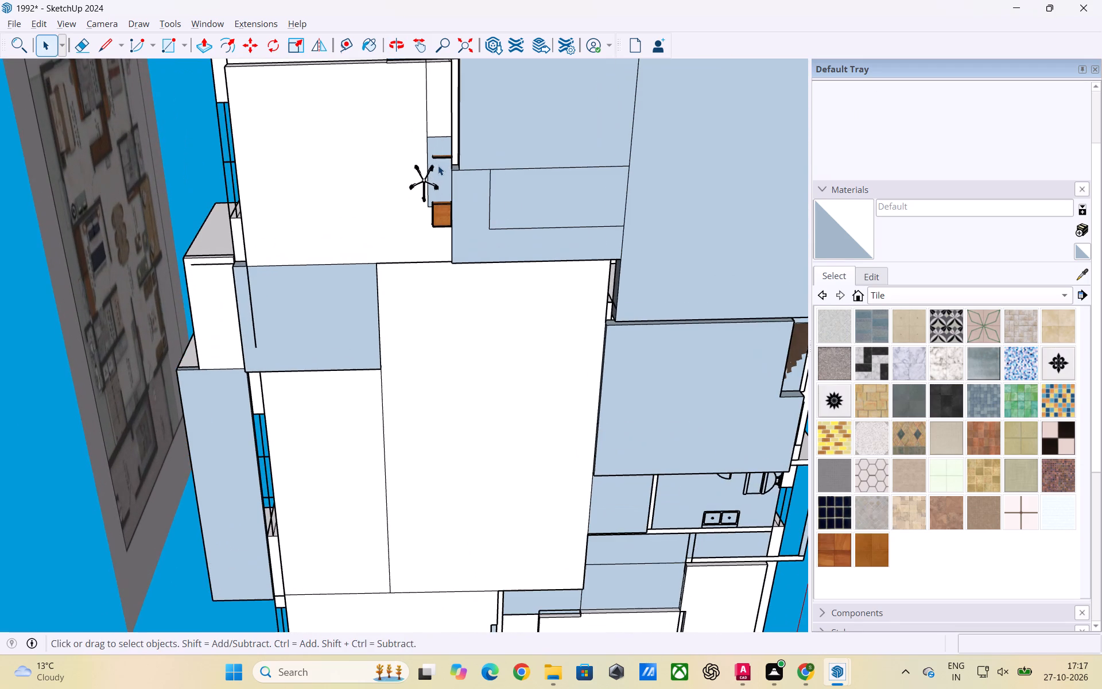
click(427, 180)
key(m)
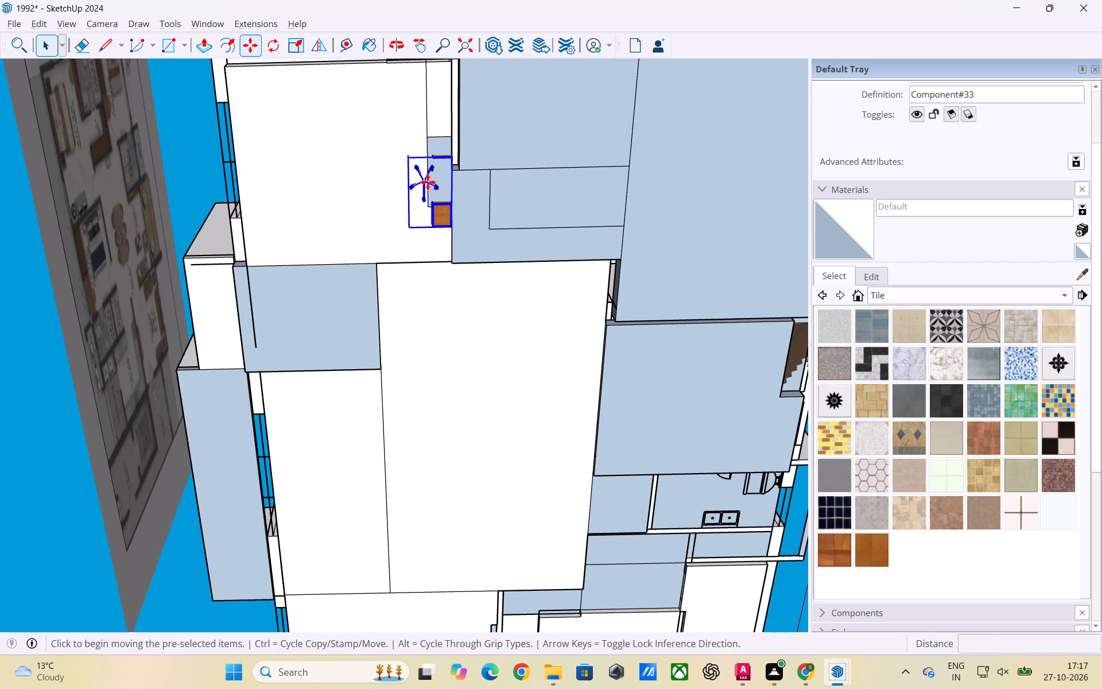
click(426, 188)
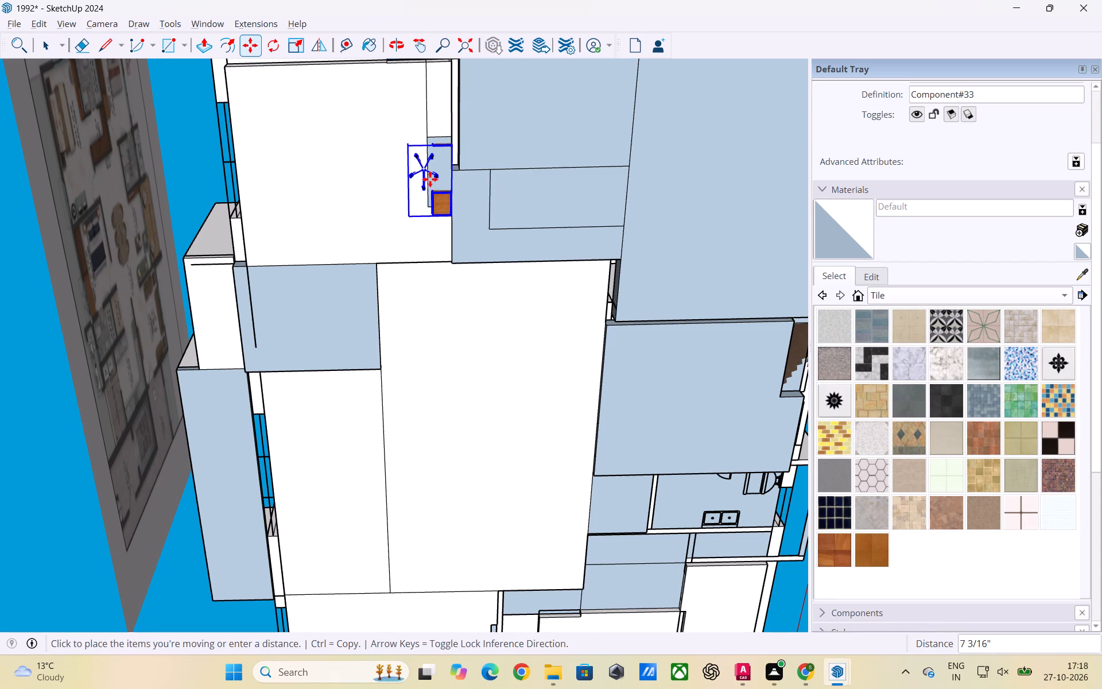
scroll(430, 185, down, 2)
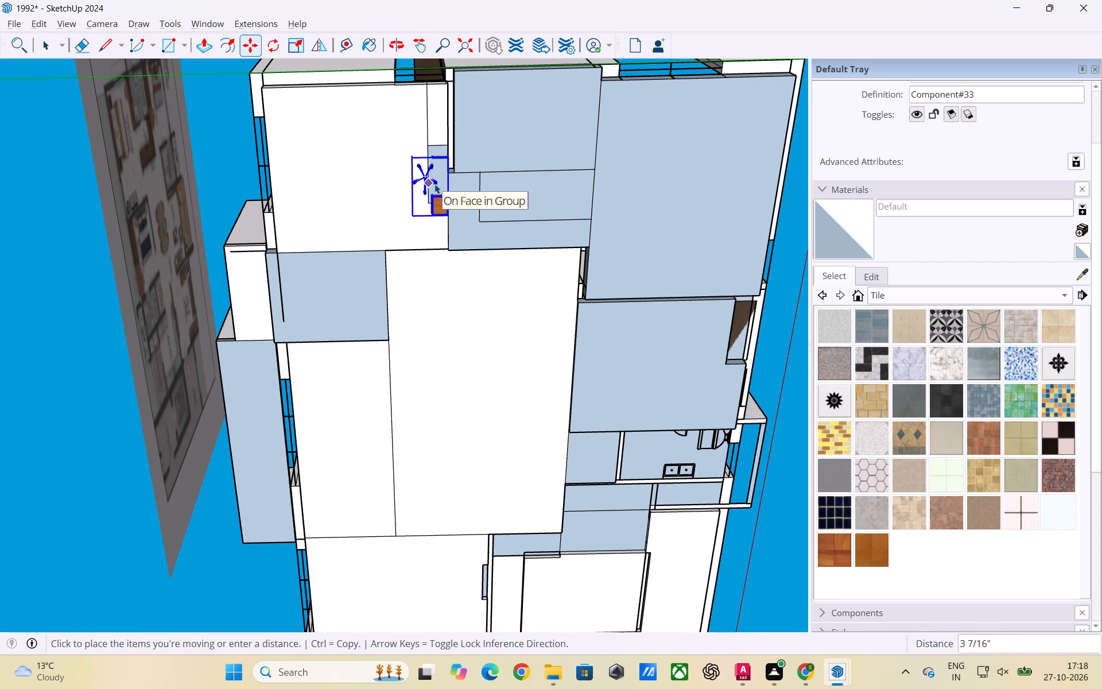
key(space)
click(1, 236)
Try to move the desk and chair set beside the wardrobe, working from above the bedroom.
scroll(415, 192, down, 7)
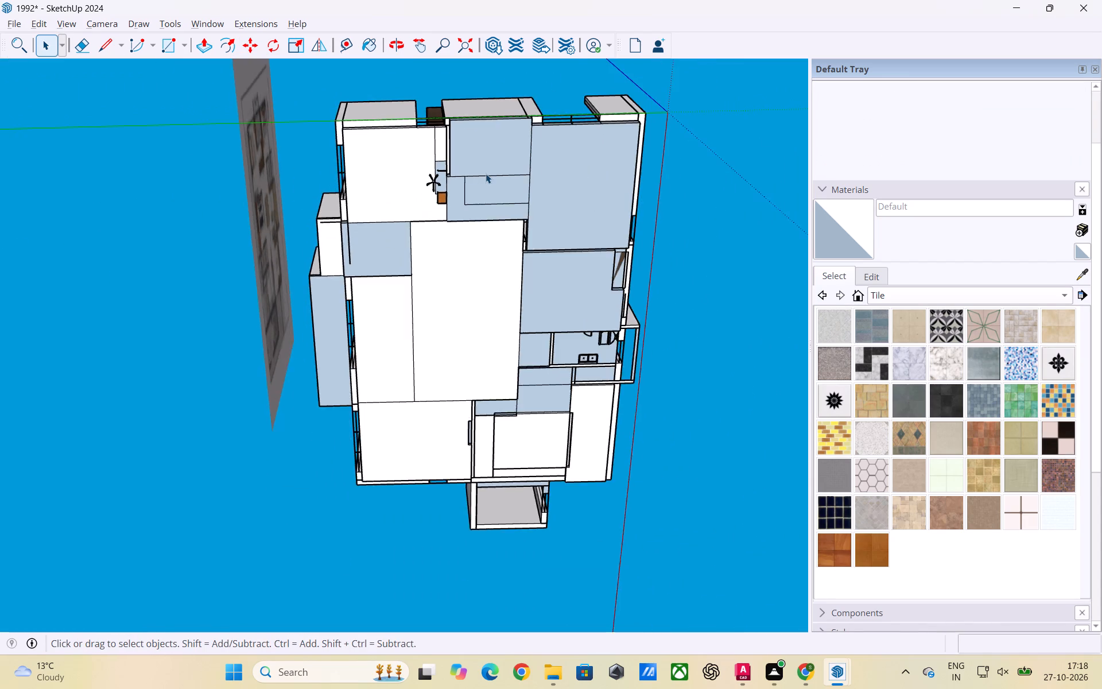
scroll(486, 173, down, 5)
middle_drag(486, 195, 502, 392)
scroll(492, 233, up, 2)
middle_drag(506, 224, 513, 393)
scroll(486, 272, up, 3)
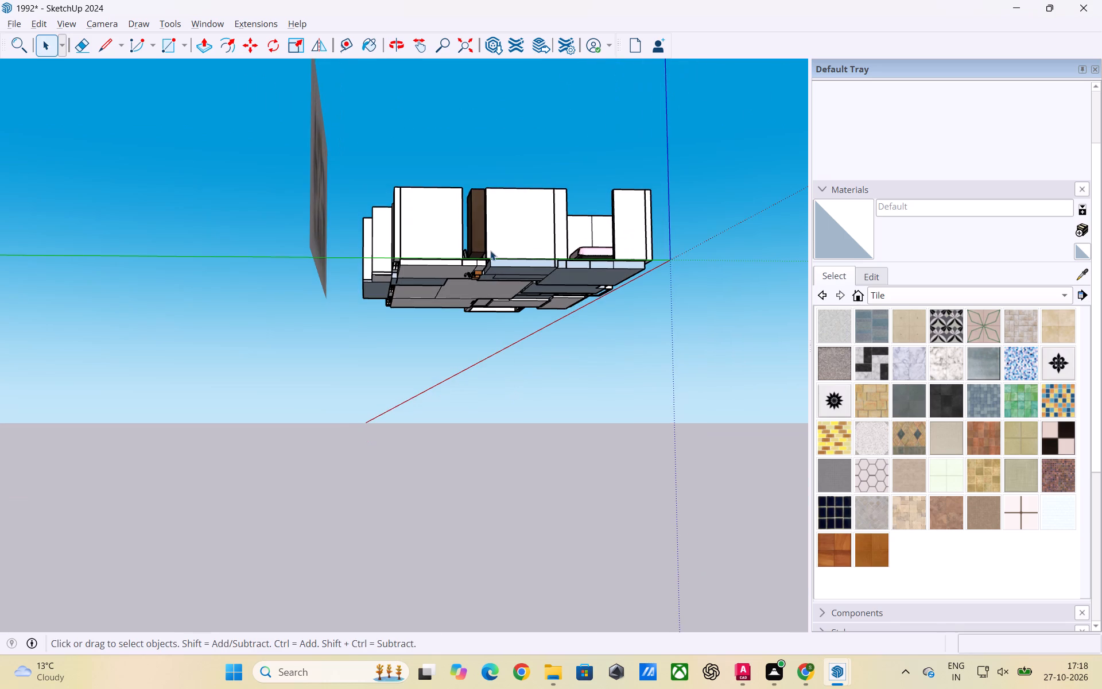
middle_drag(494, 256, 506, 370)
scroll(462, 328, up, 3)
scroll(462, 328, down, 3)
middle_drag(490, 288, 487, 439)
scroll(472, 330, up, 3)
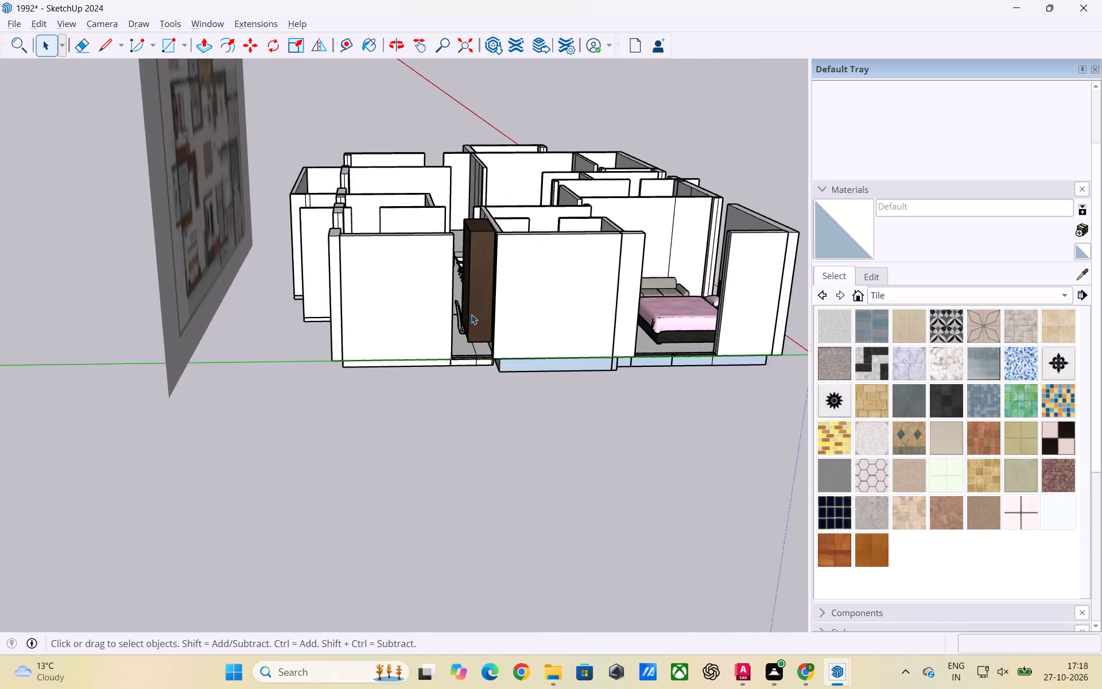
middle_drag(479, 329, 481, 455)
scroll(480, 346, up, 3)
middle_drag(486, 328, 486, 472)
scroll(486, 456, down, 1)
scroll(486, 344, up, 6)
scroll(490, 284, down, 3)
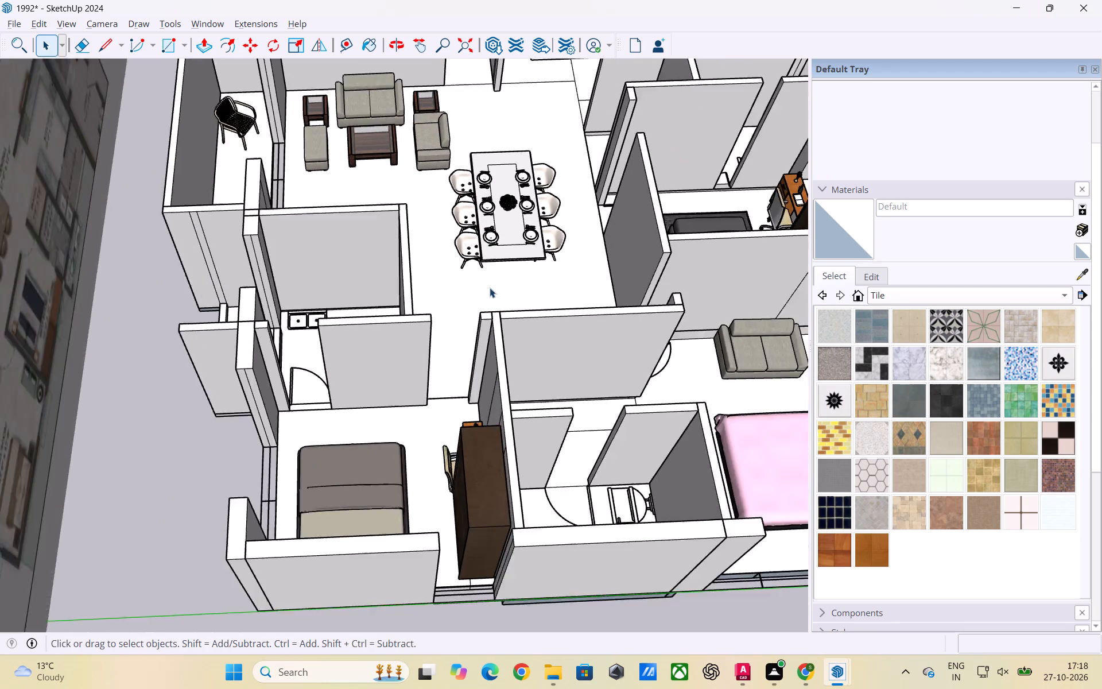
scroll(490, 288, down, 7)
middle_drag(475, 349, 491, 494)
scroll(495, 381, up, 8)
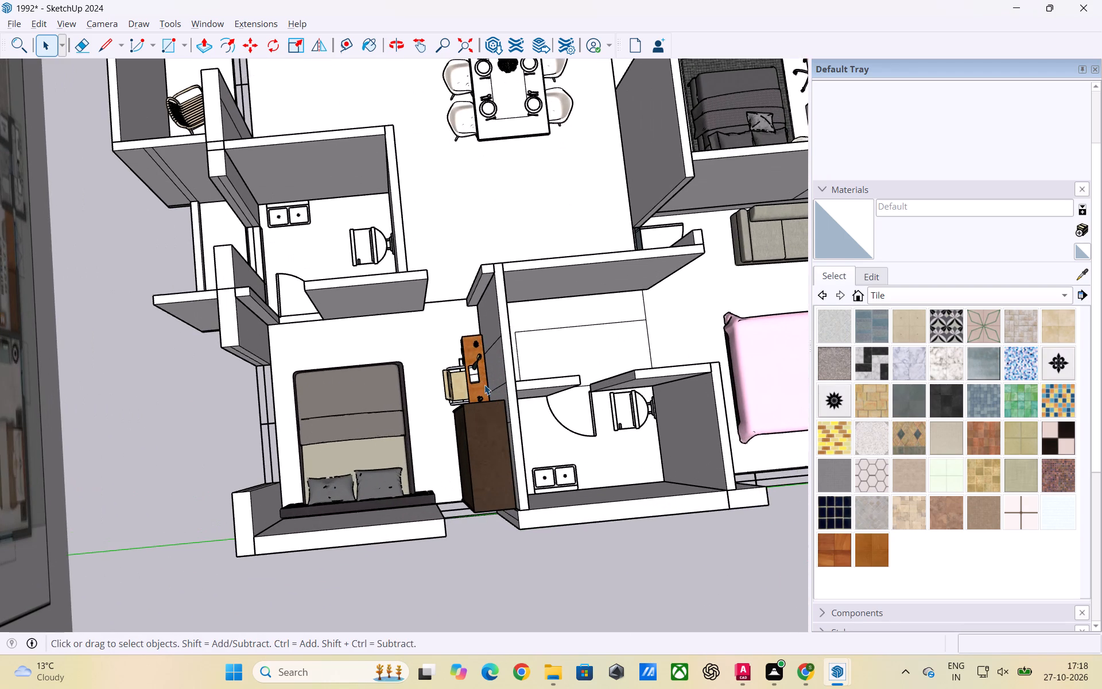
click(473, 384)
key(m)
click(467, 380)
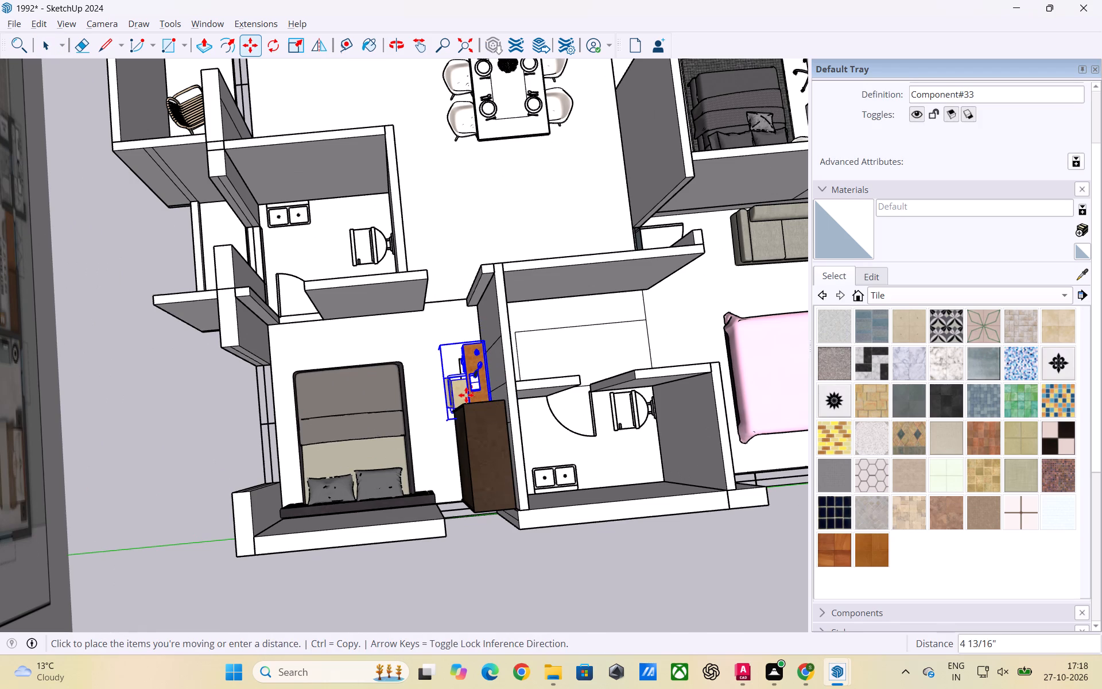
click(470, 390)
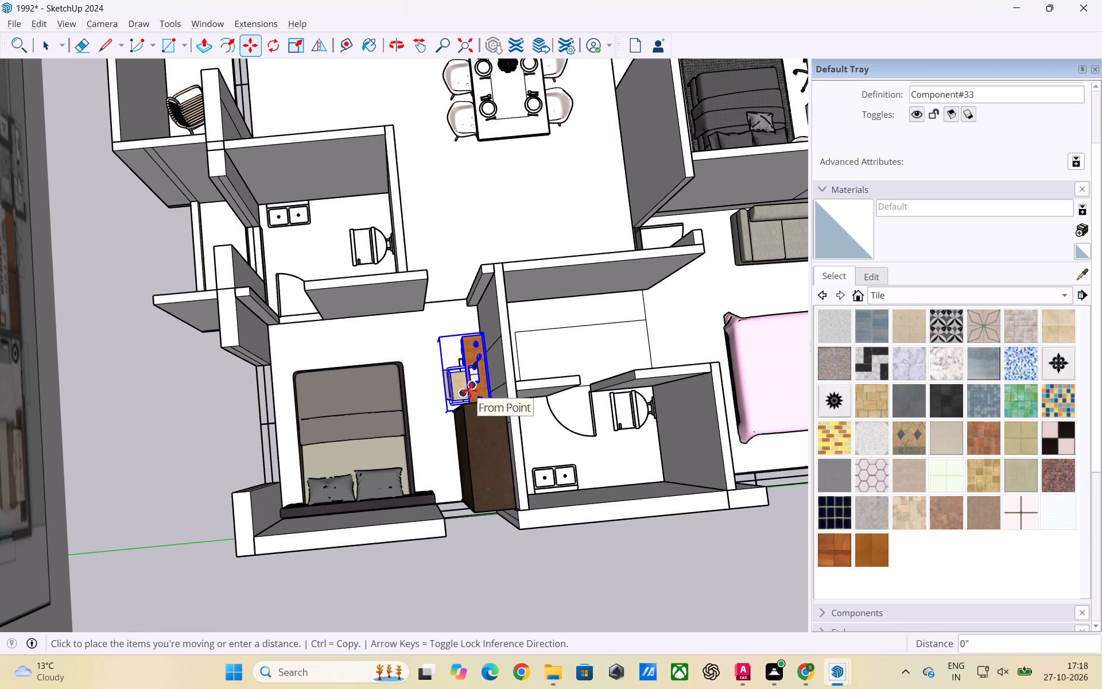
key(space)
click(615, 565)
Examine the desk and wardrobe bedroom up close, and the neighbouring bathroom, balcony, living and dining areas from above.
scroll(492, 400, up, 3)
middle_drag(430, 424, 643, 370)
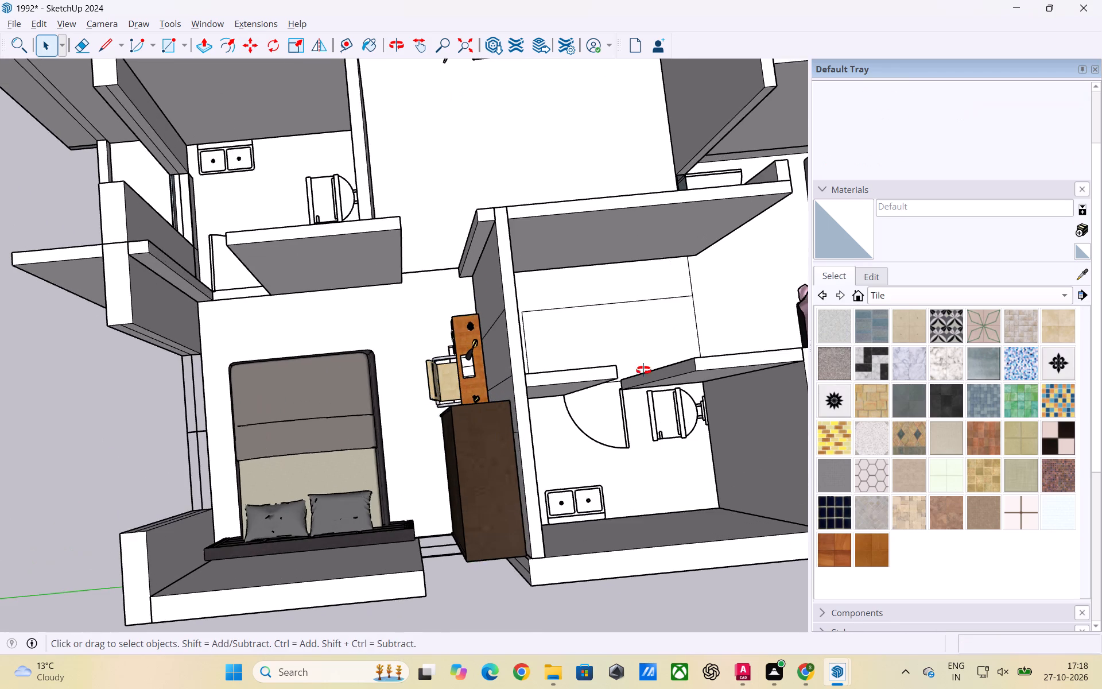
middle_drag(643, 370, 657, 355)
scroll(489, 341, up, 3)
middle_drag(413, 390, 677, 358)
scroll(428, 336, up, 6)
middle_drag(437, 393, 491, 307)
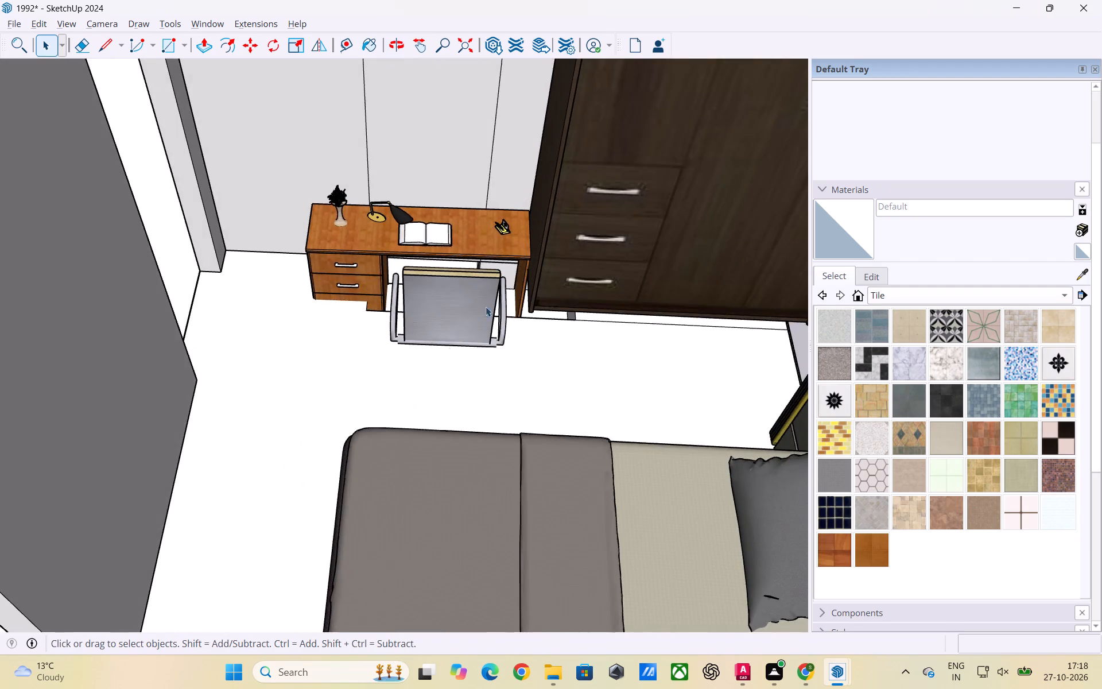
scroll(451, 352, up, 3)
scroll(452, 350, down, 9)
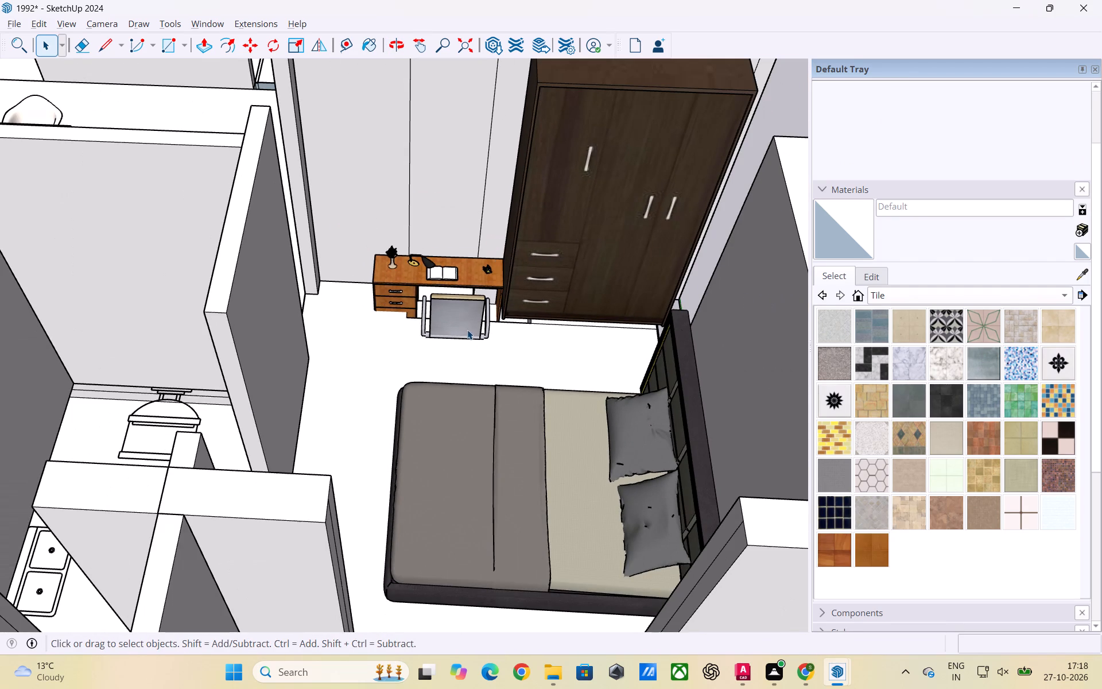
scroll(467, 326, down, 2)
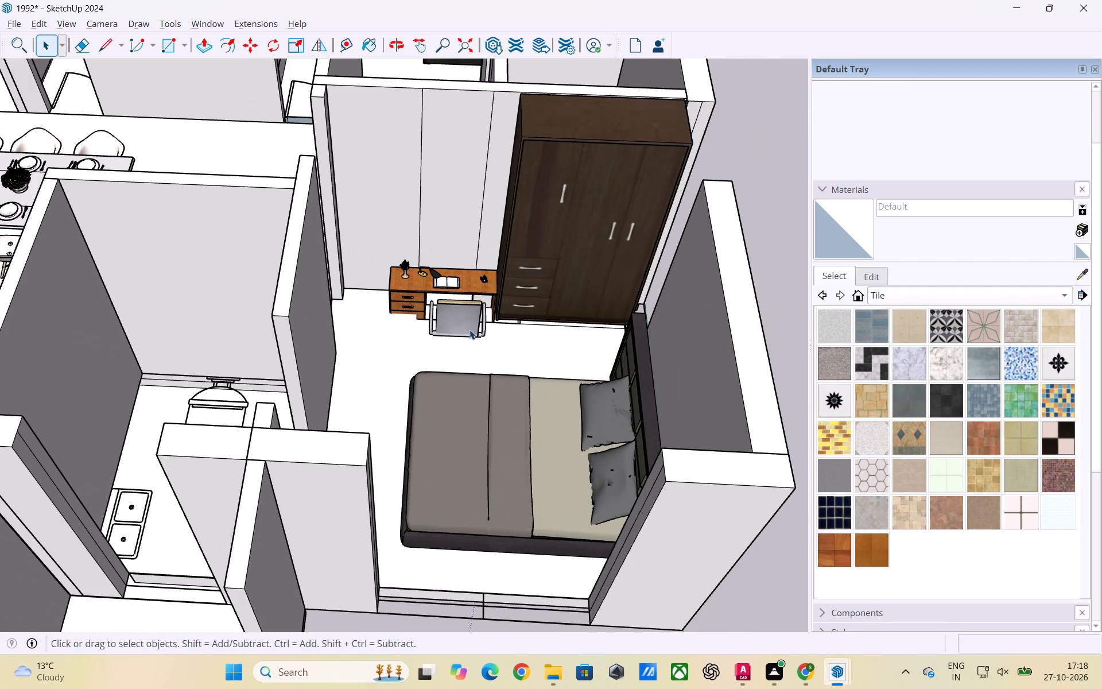
scroll(469, 330, down, 4)
middle_drag(471, 354, 487, 331)
scroll(483, 310, up, 3)
middle_drag(483, 306, 441, 460)
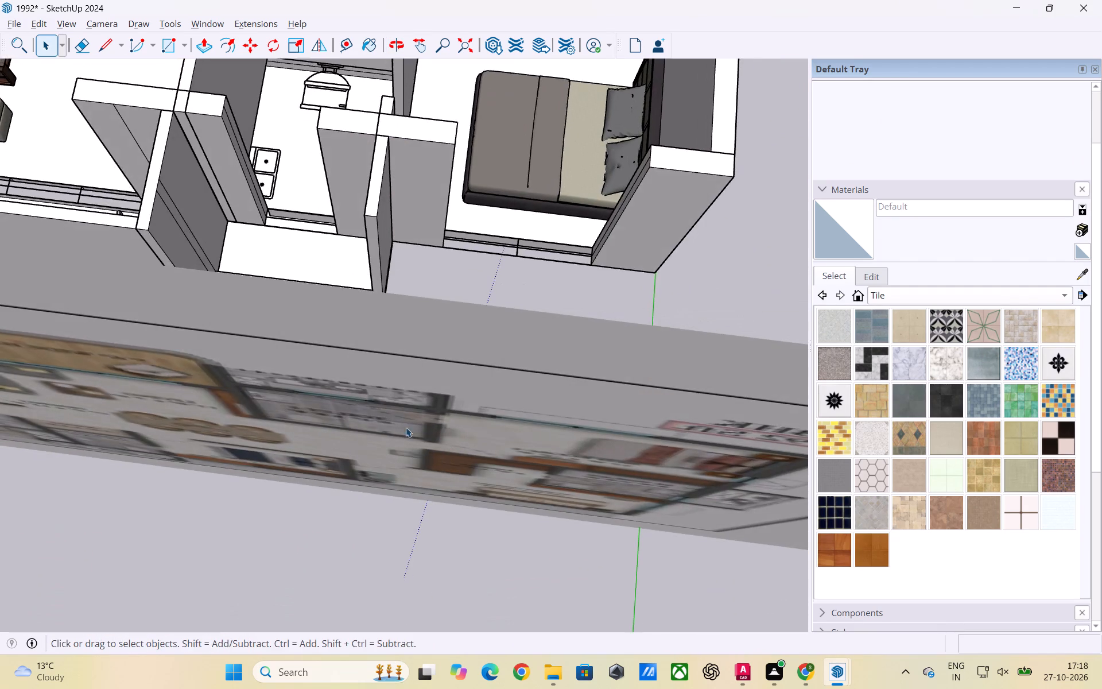
scroll(467, 301, up, 3)
middle_drag(468, 300, 338, 316)
scroll(635, 307, down, 2)
middle_drag(715, 352, 331, 320)
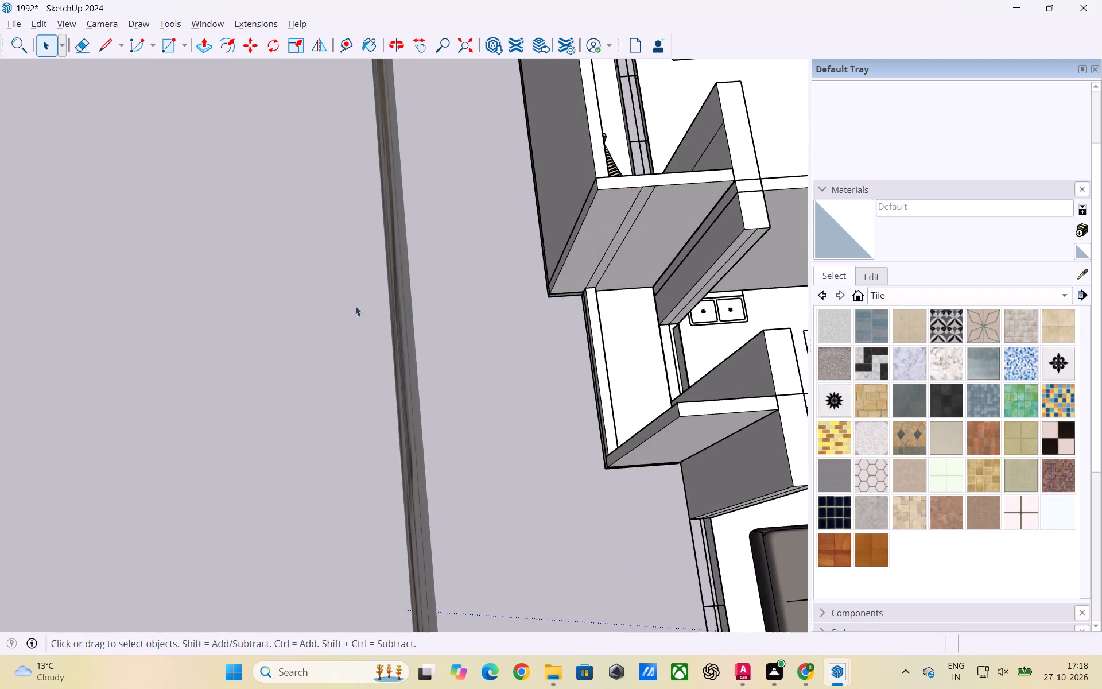
scroll(414, 269, down, 3)
middle_drag(648, 358, 415, 277)
scroll(520, 353, up, 3)
scroll(295, 270, down, 8)
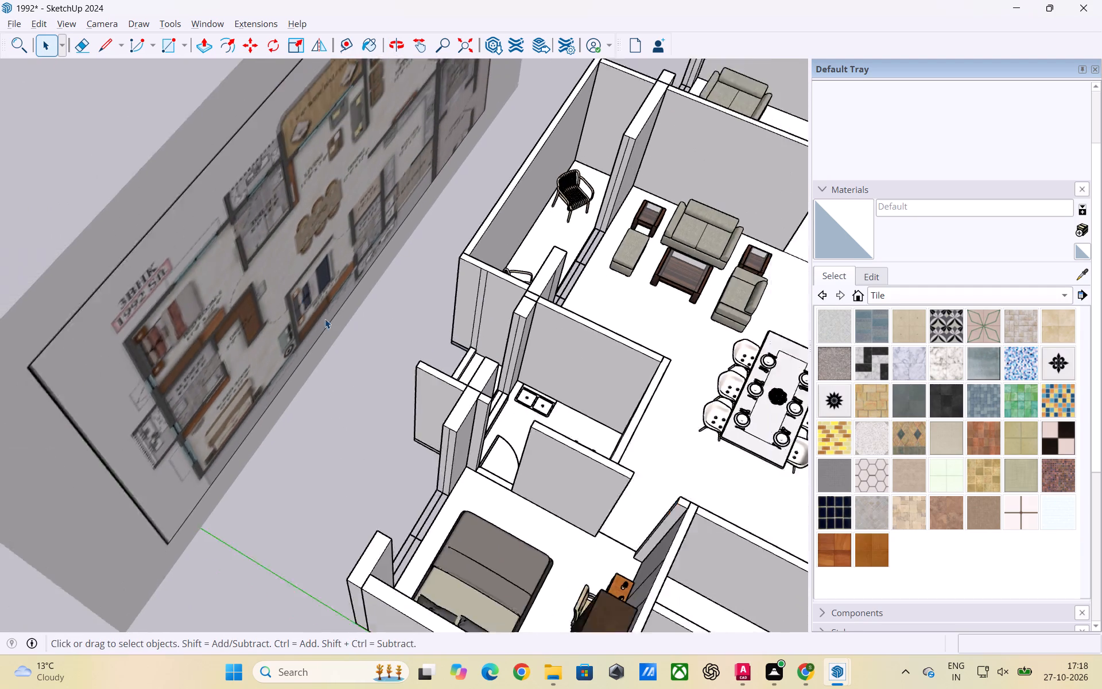
scroll(325, 319, down, 1)
scroll(527, 336, up, 3)
middle_drag(502, 378, 515, 504)
scroll(511, 448, up, 2)
scroll(239, 267, down, 6)
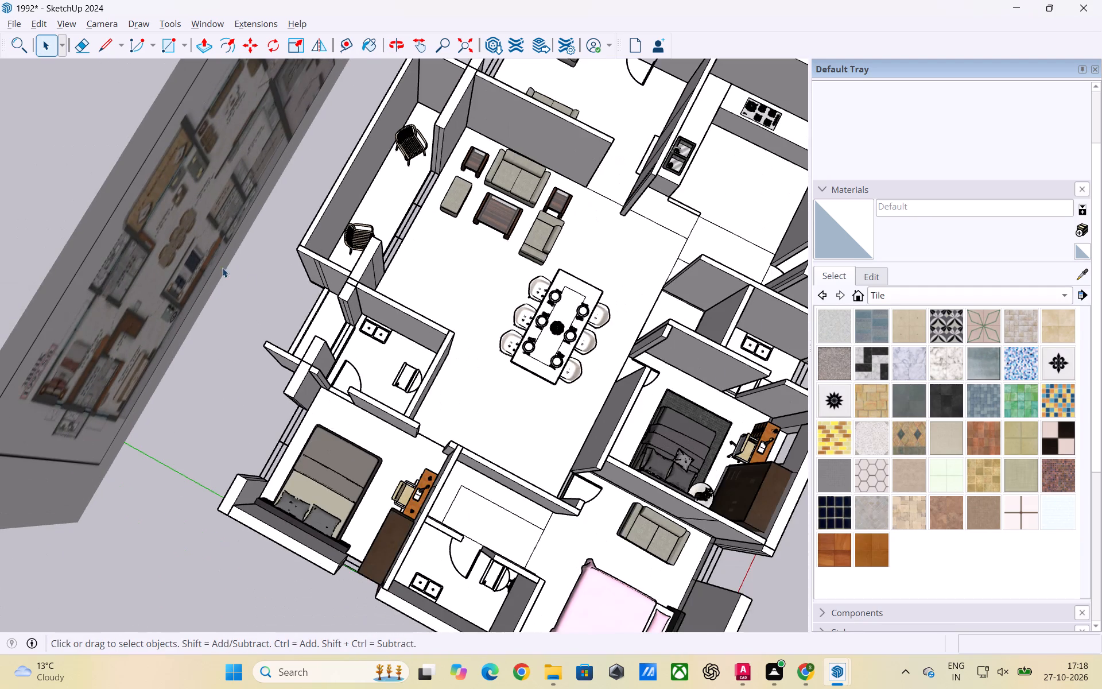
Delete the toilet component from the bathroom between the dining area and the desk bedroom.
scroll(393, 341, down, 3)
click(405, 373)
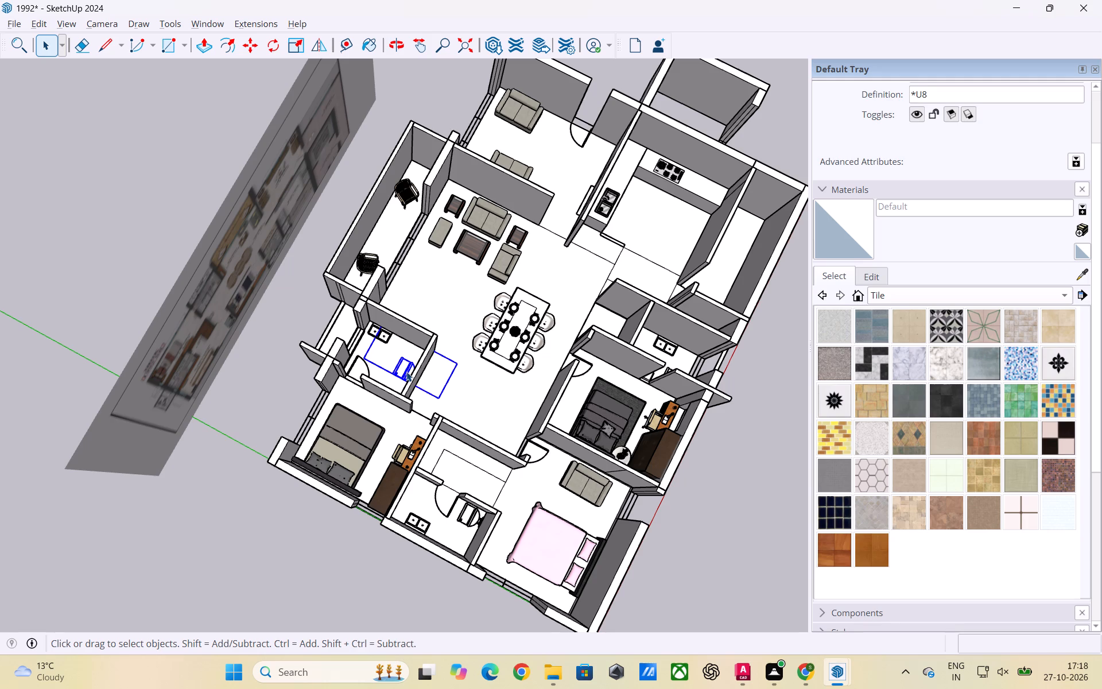
key(Delete)
scroll(417, 360, down, 2)
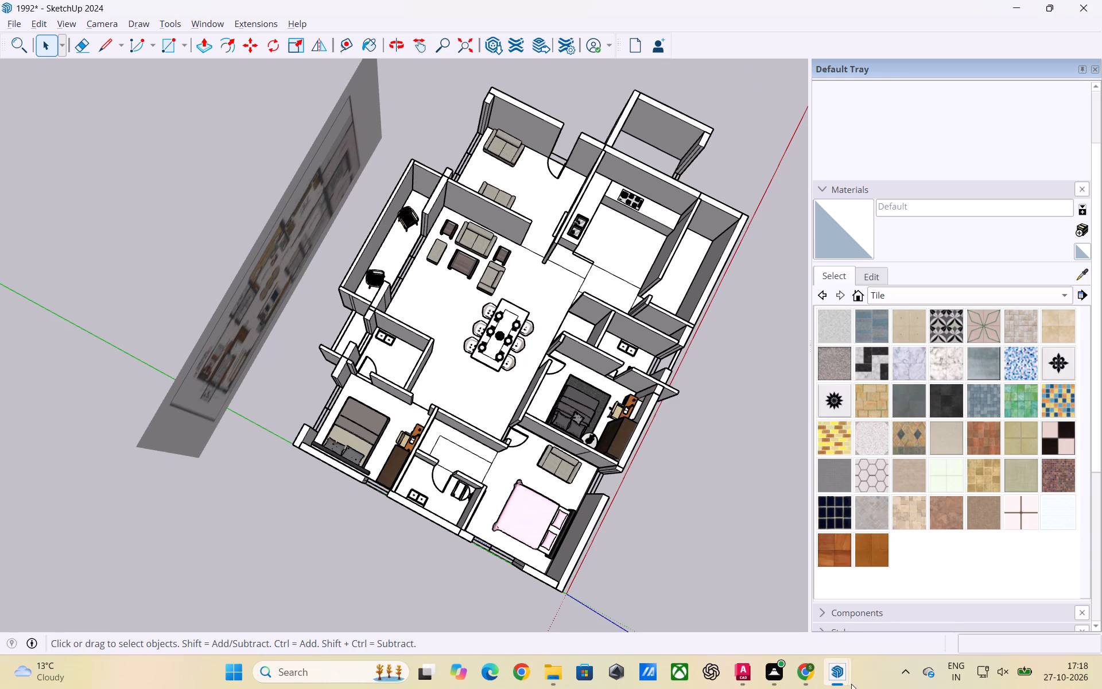
Switch to the 1601 SFT model in the other SketchUp window.
click(874, 624)
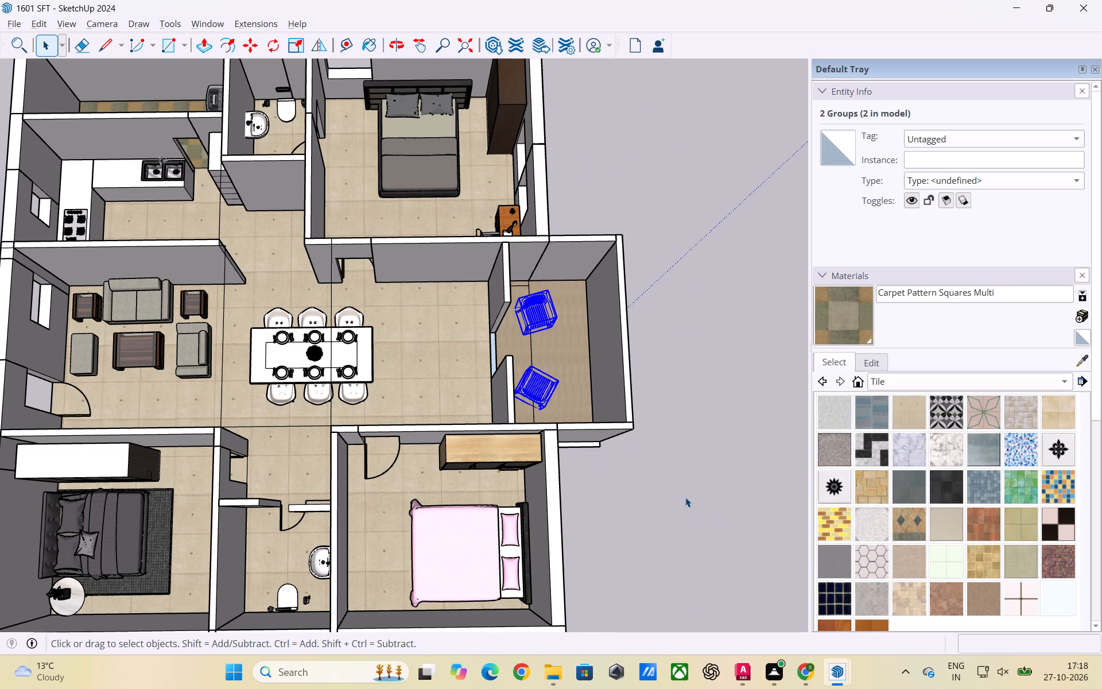
Copy the toilet set from the bathroom beside the pink-bed bedroom in the 1601 SFT model.
click(685, 497)
scroll(711, 485, down, 3)
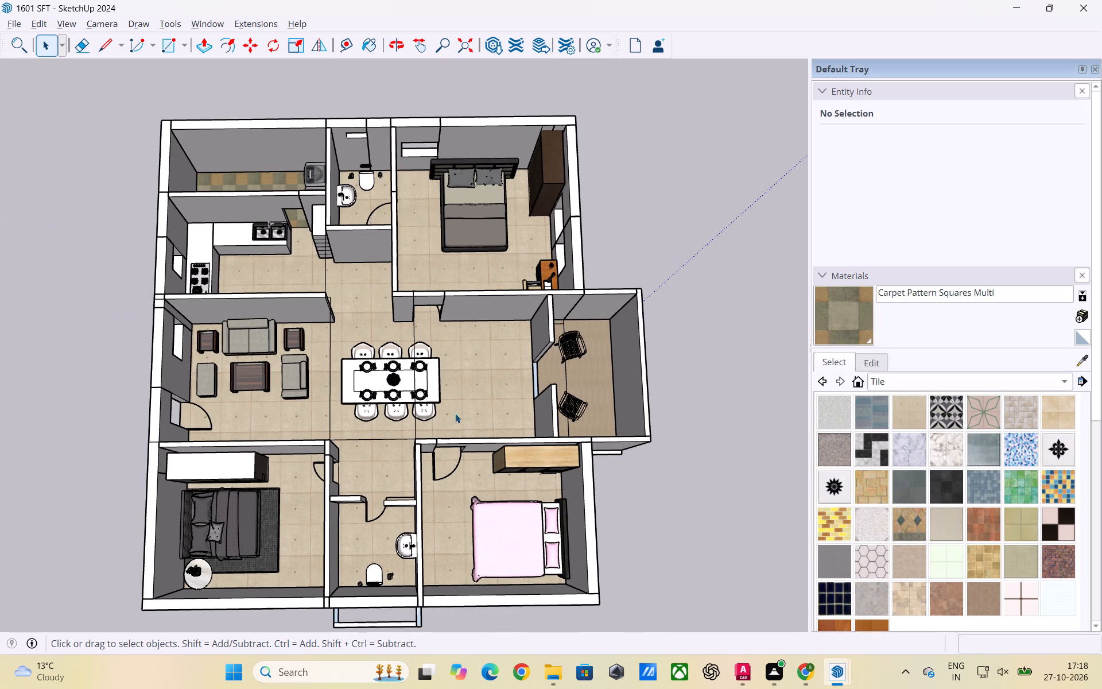
click(375, 582)
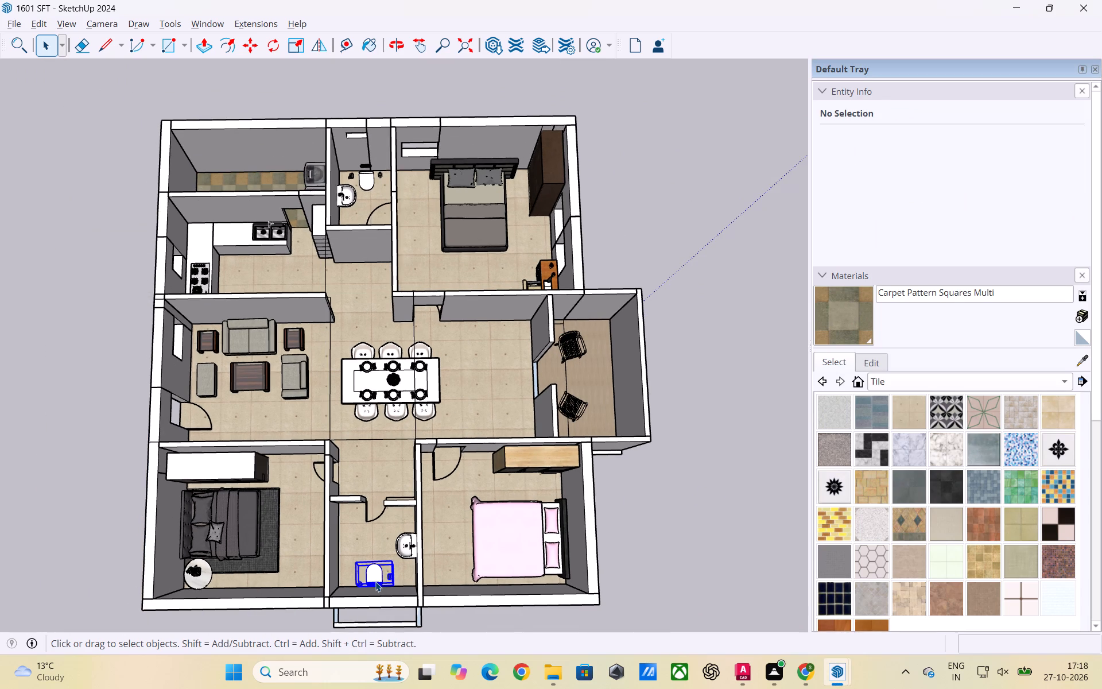
key(ctrl+c)
Switch to the 1992 model and paste the toilet set into the bathroom between the dining area and the desk bedroom.
key(alt+Tab)
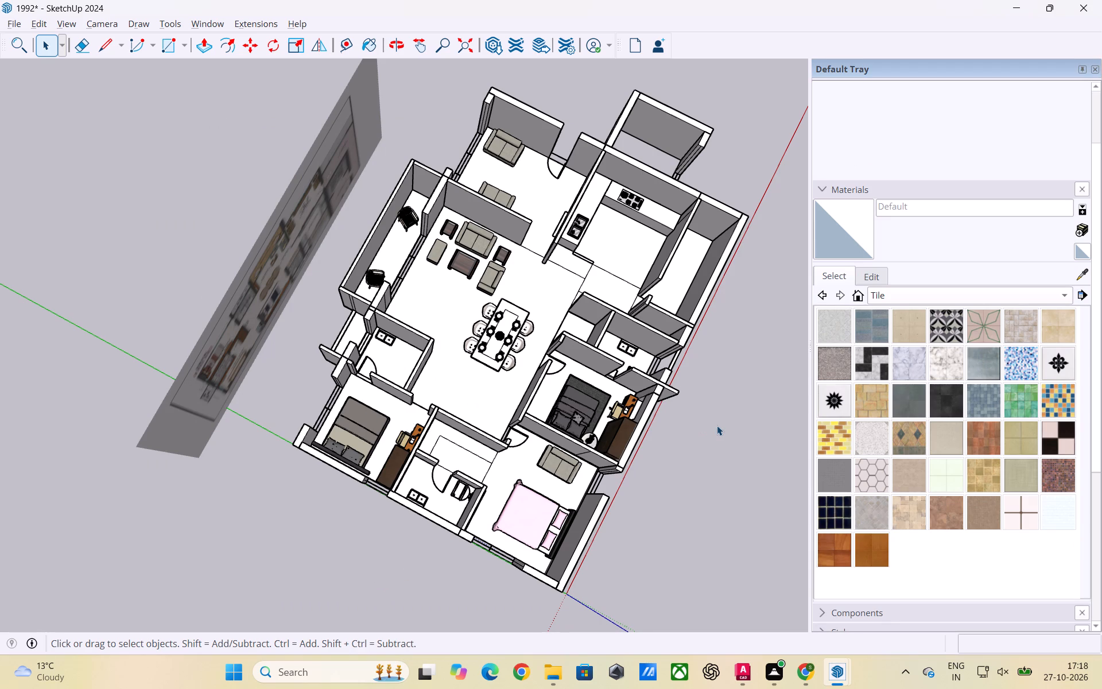
key(ctrl+v)
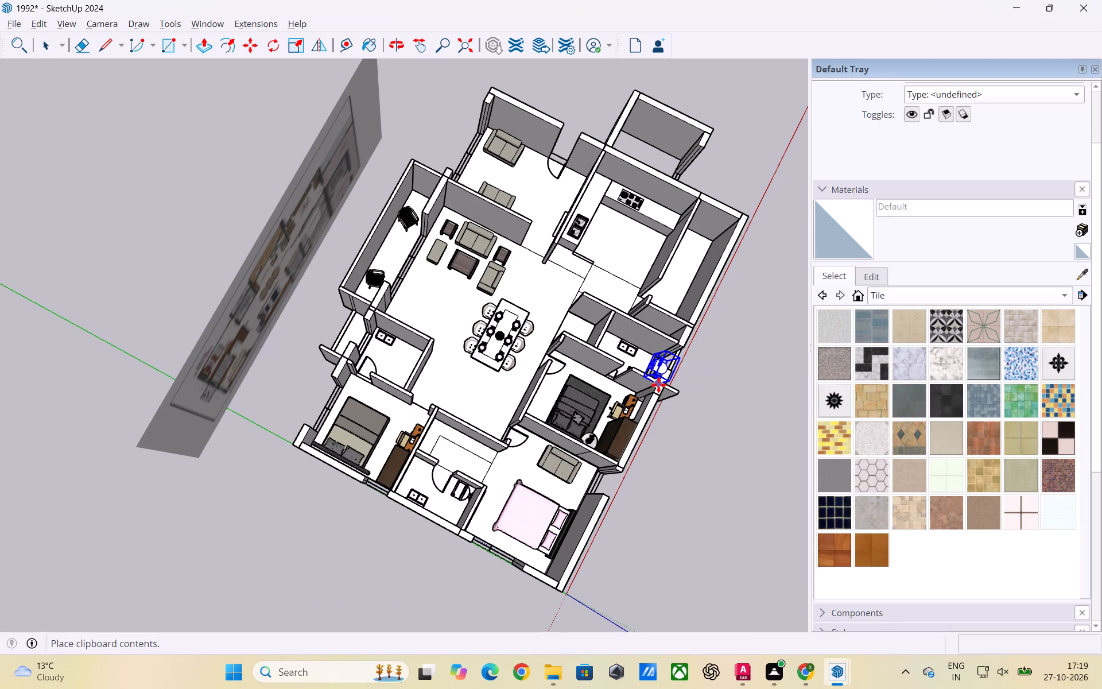
scroll(657, 385, up, 5)
middle_drag(644, 378, 614, 452)
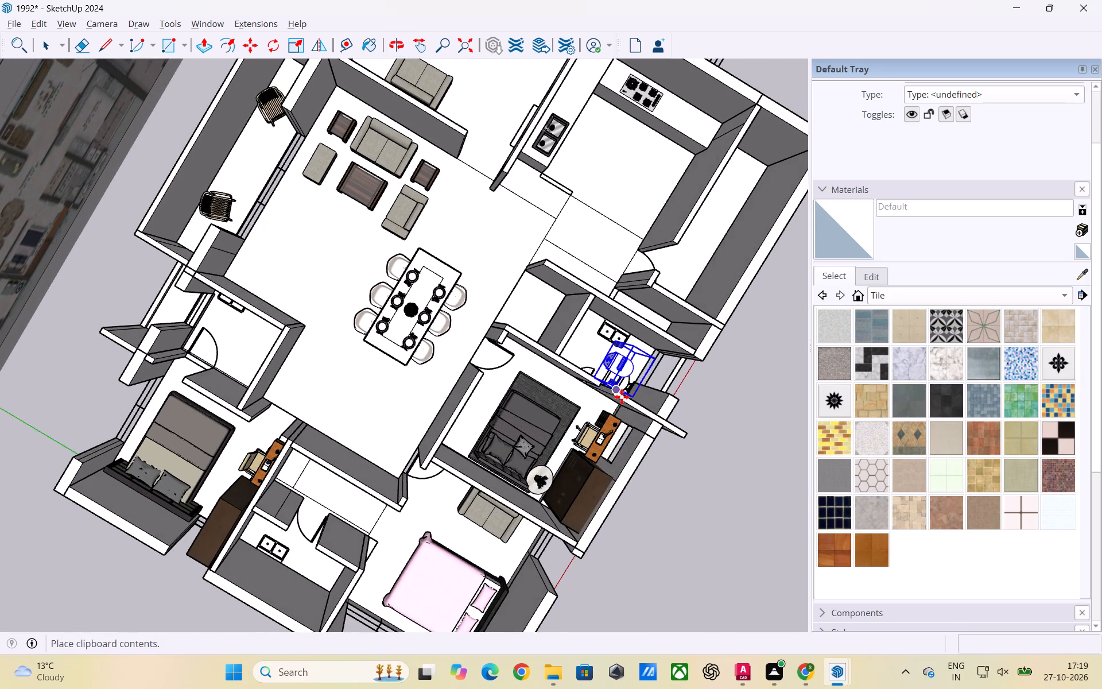
scroll(622, 395, up, 2)
scroll(546, 369, down, 5)
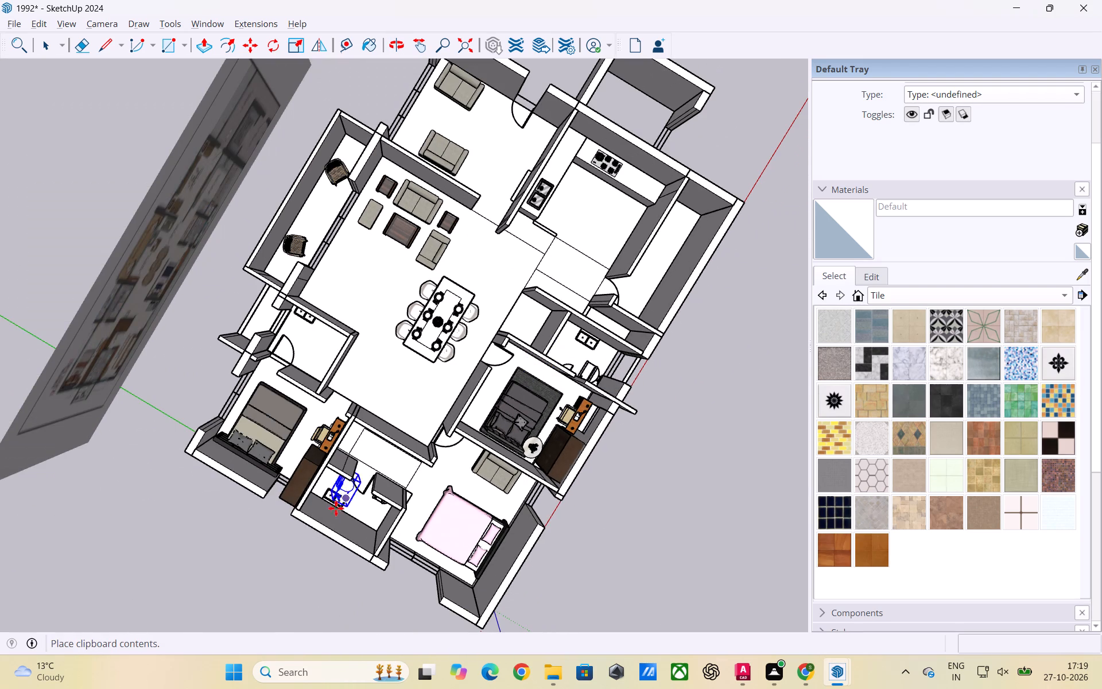
middle_drag(373, 532, 381, 451)
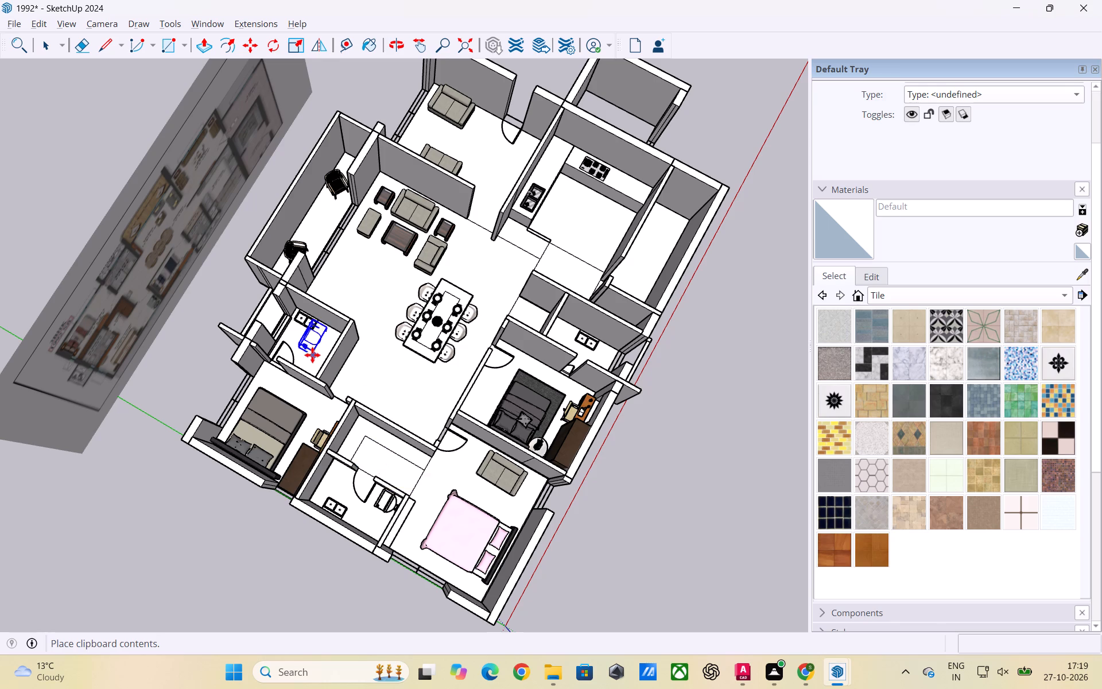
scroll(312, 355, up, 5)
middle_drag(328, 375, 357, 400)
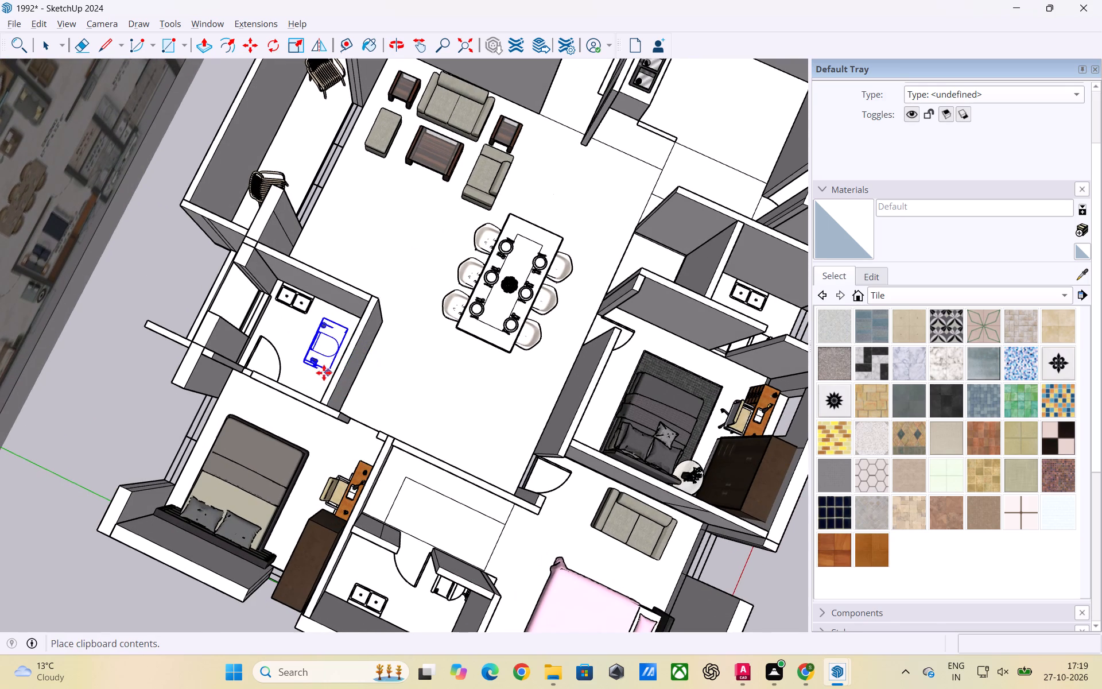
click(330, 377)
key(space)
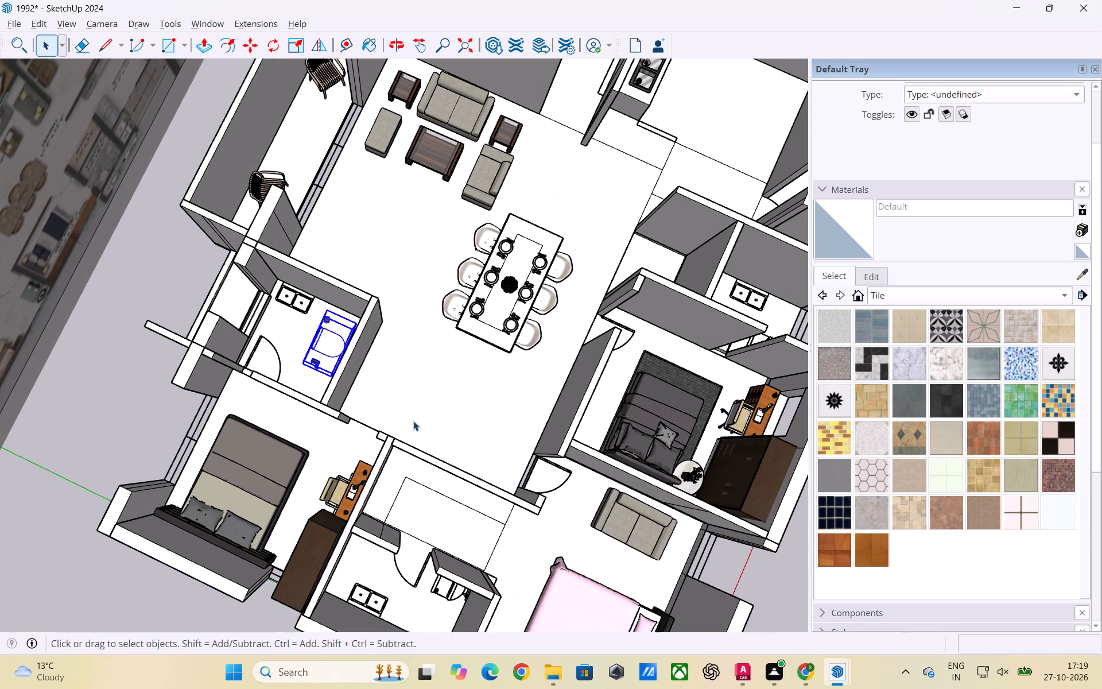
Move the pasted toilet set away from the bathroom's inner corner, onto the open floor near the bedroom-side wall.
click(119, 276)
scroll(257, 389, up, 2)
middle_drag(263, 386, 441, 336)
scroll(368, 372, up, 2)
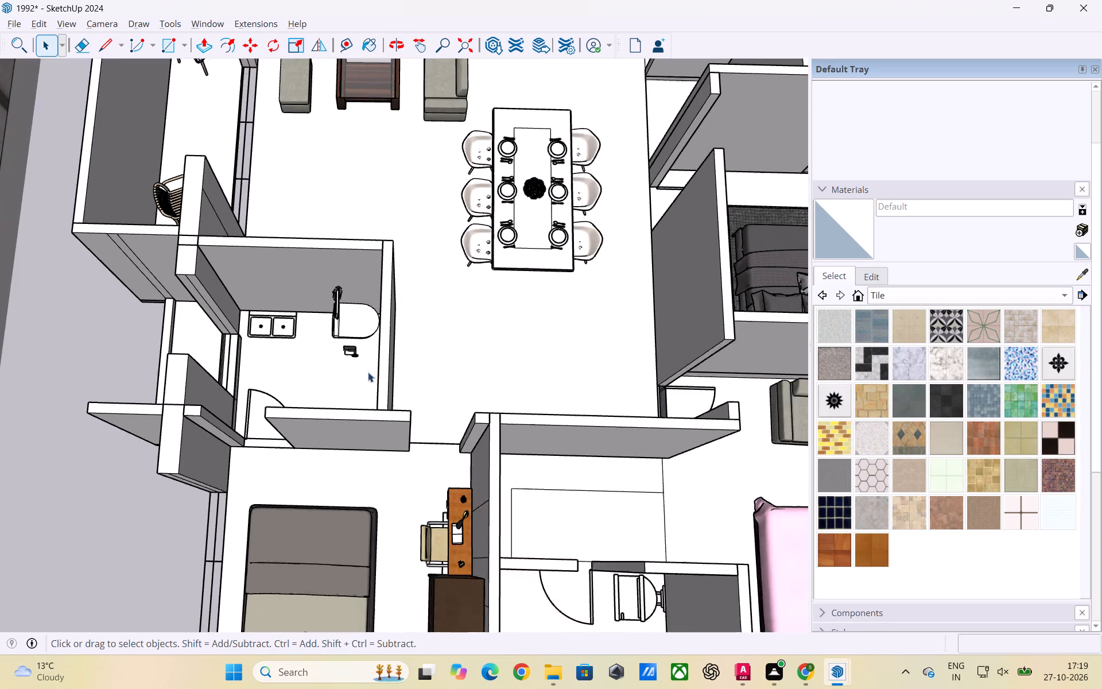
middle_drag(313, 369, 464, 367)
click(346, 340)
key(m)
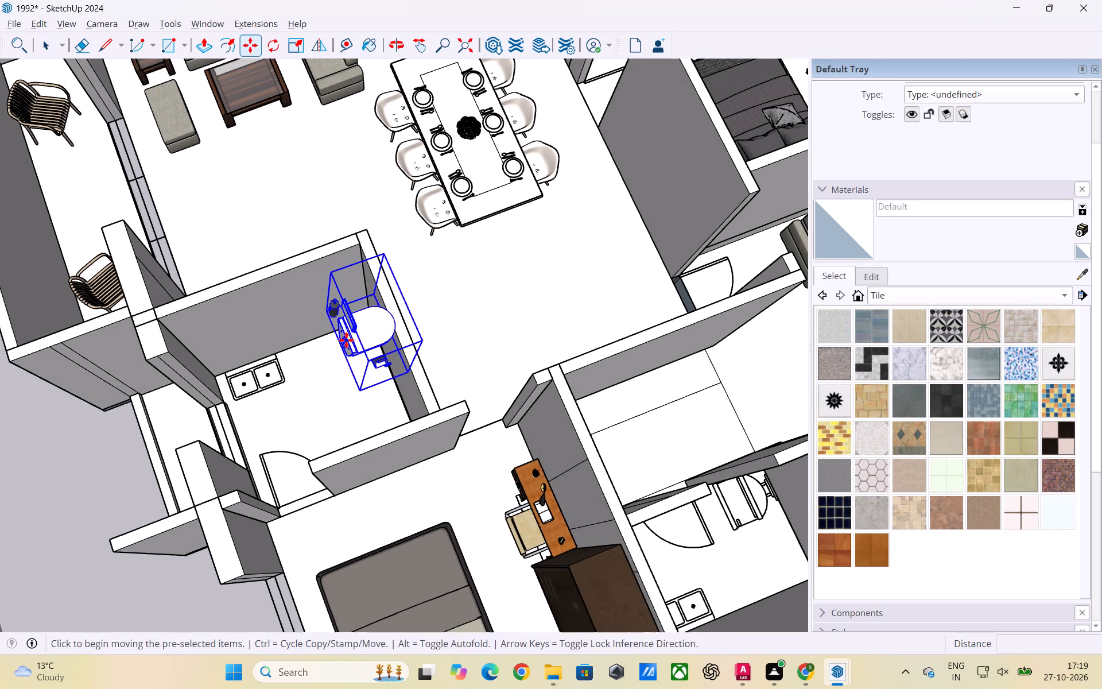
click(409, 374)
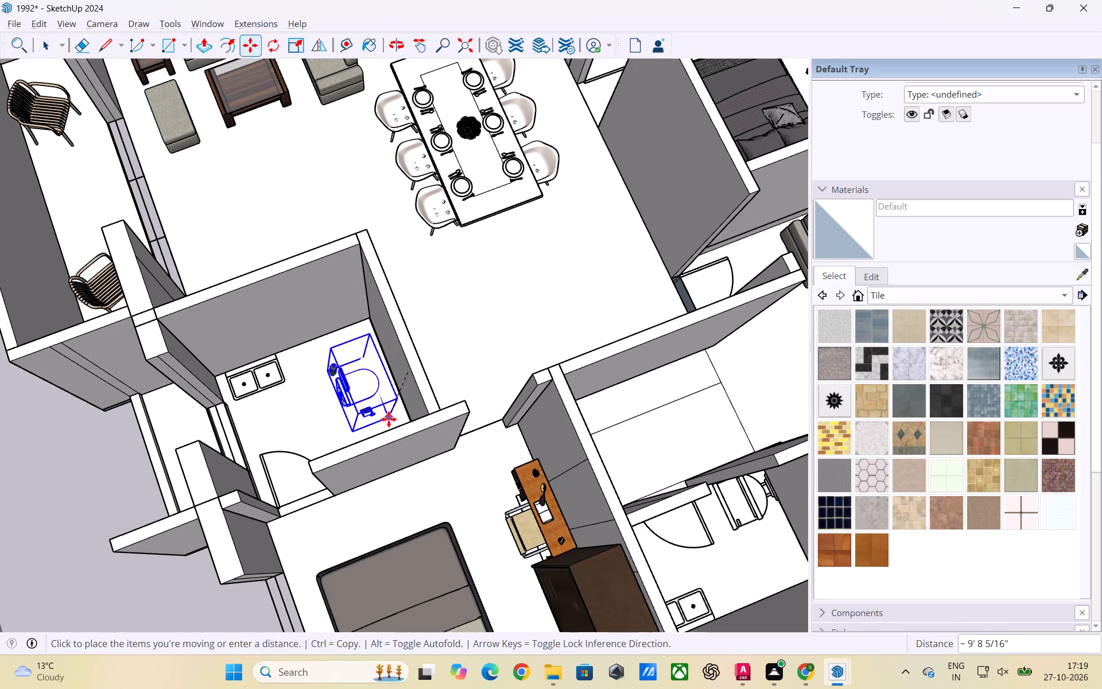
click(394, 416)
key(space)
click(92, 472)
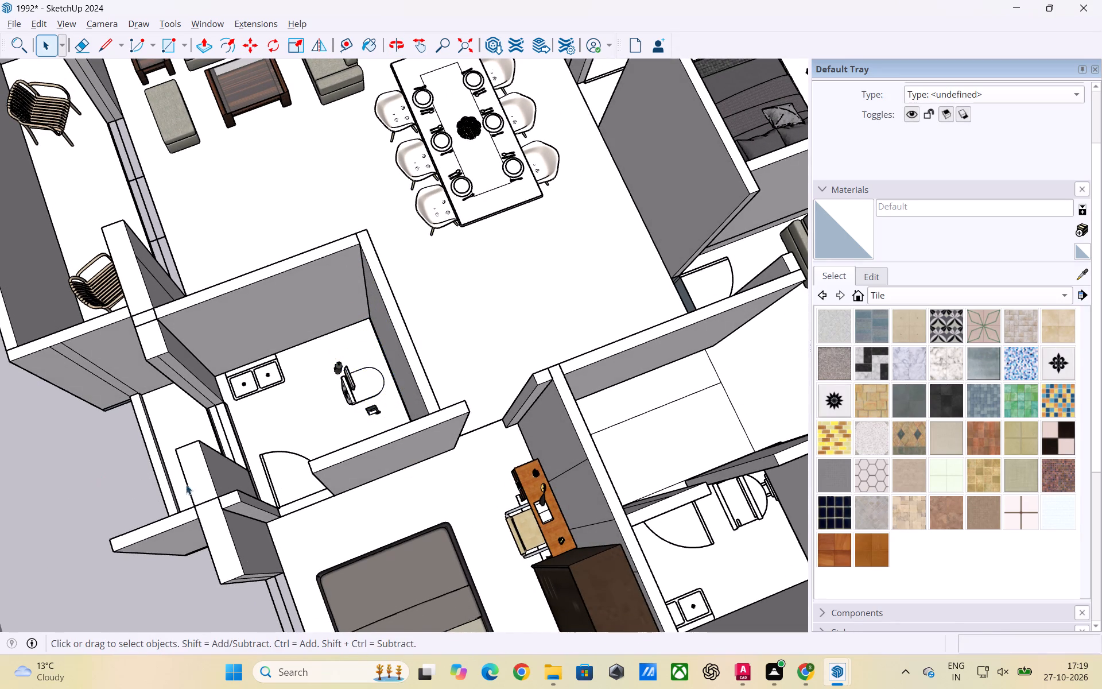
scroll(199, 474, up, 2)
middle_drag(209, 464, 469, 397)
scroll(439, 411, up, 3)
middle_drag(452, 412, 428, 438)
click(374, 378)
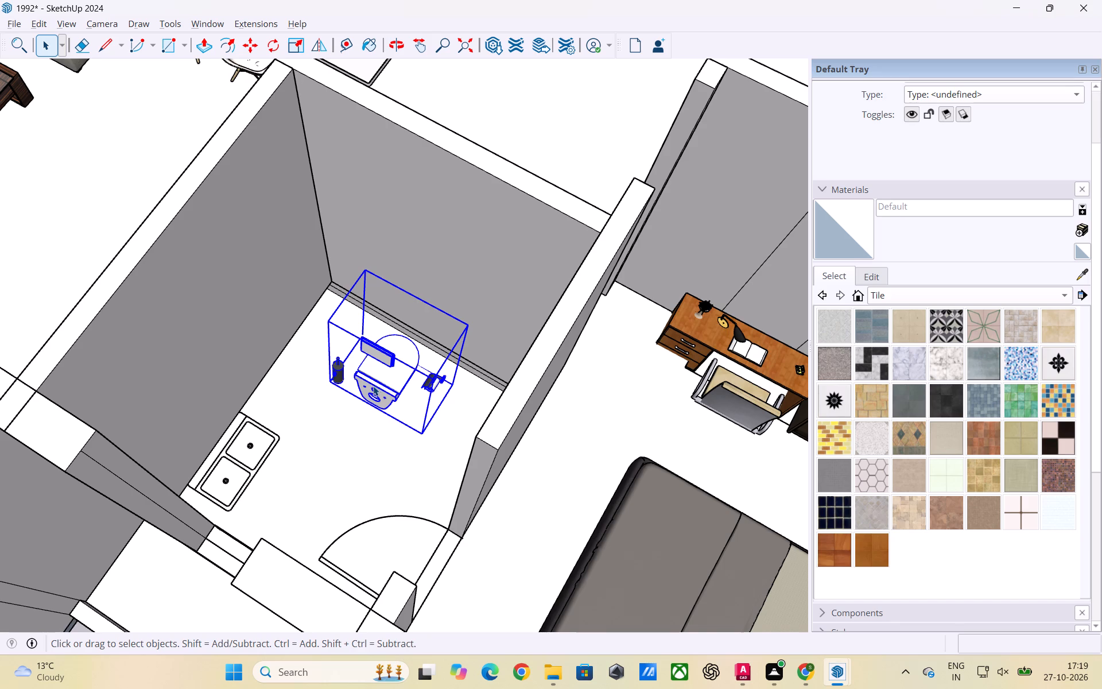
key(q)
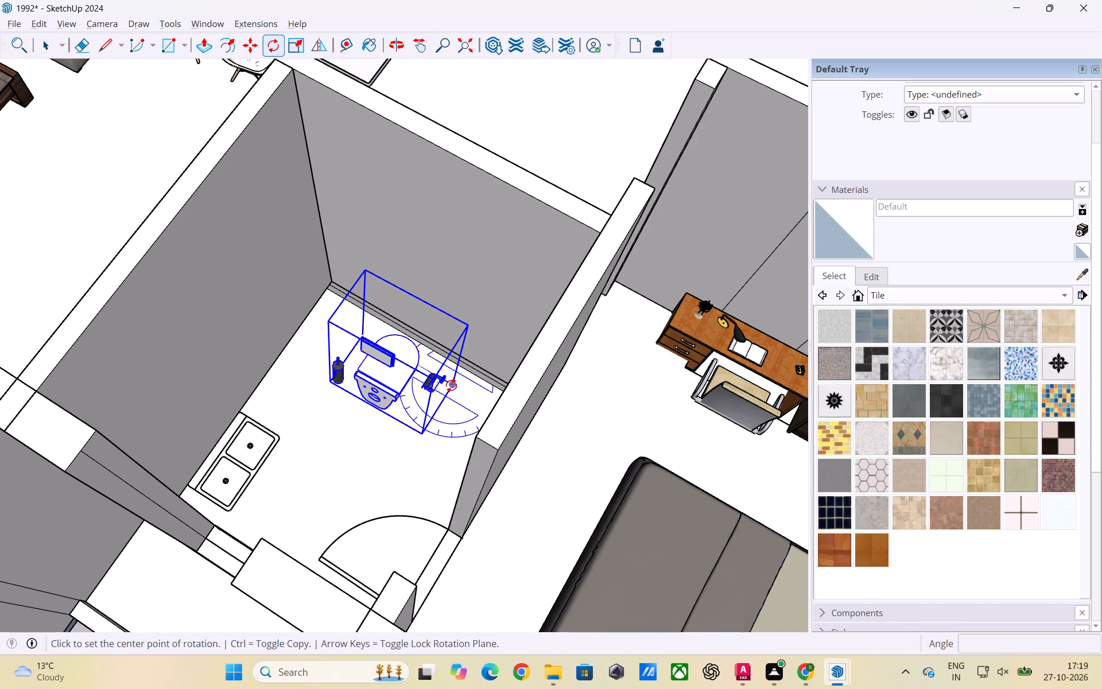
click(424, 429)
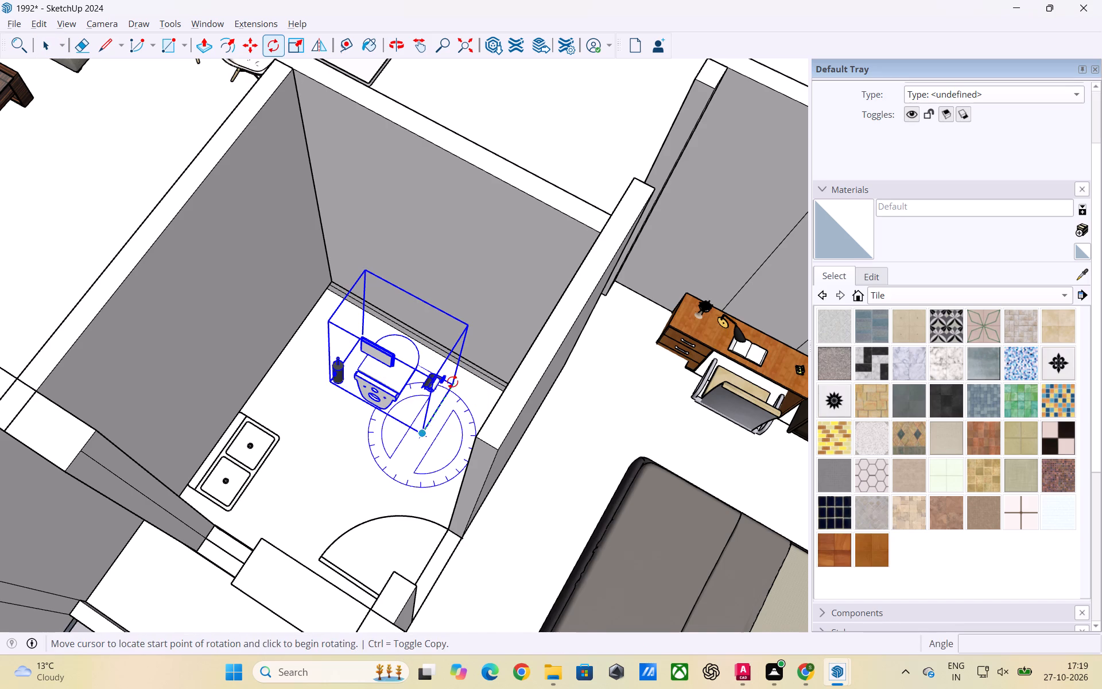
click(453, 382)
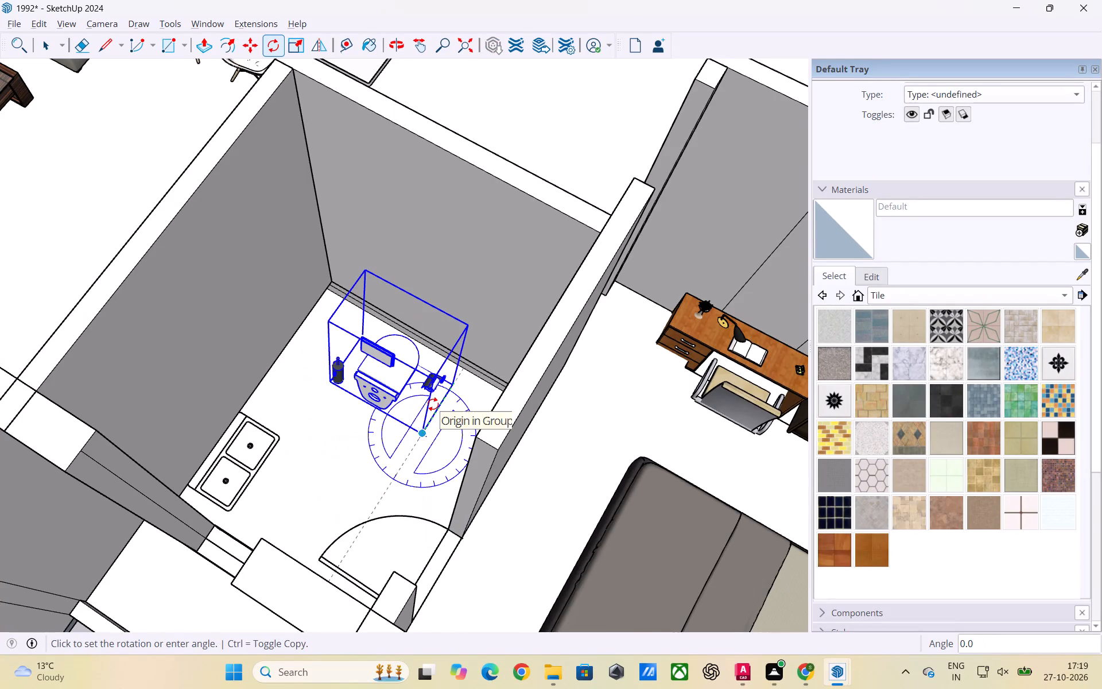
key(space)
Rotate the toilet set 180 degrees about the base corner of its bounding box nearest the double basin.
key(q)
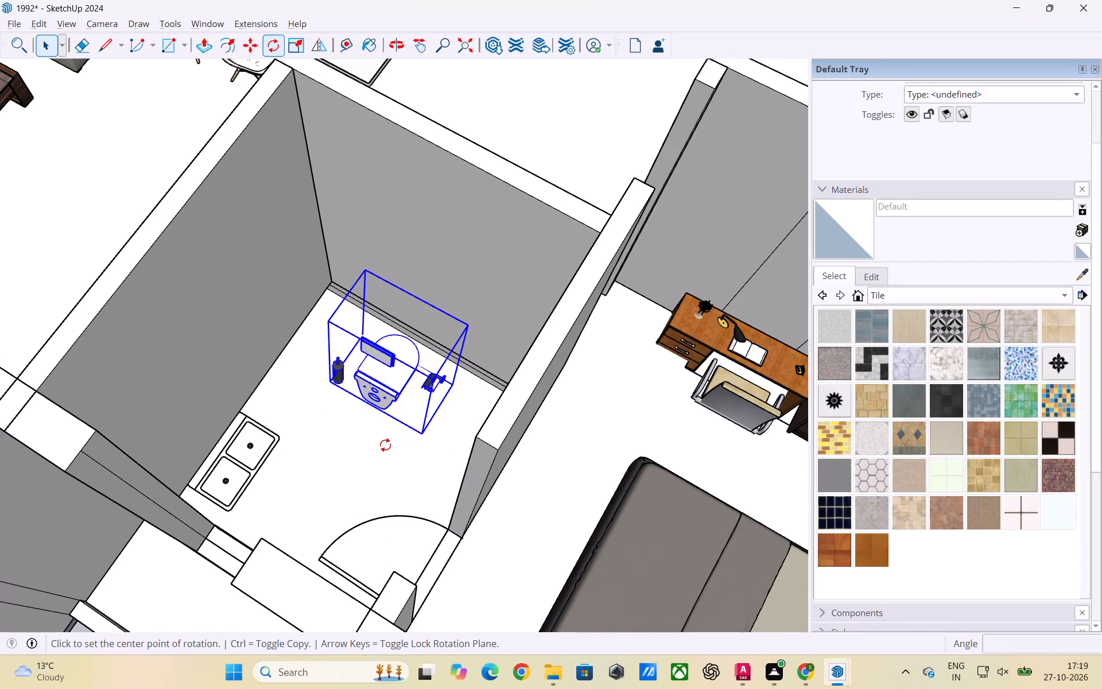
click(327, 381)
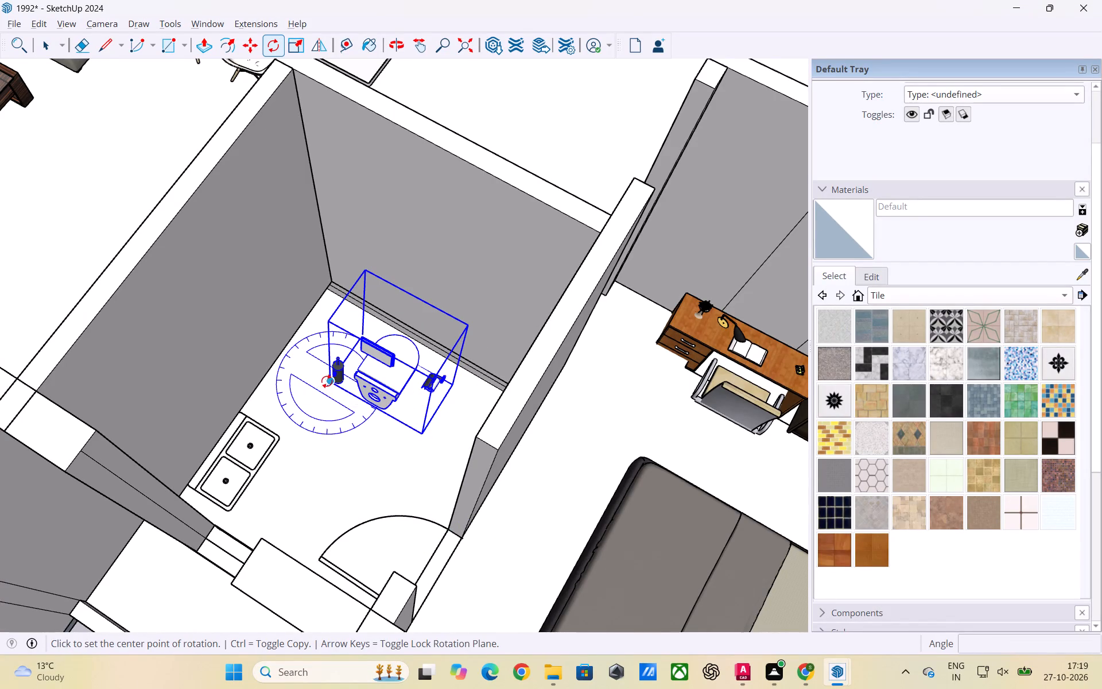
click(422, 432)
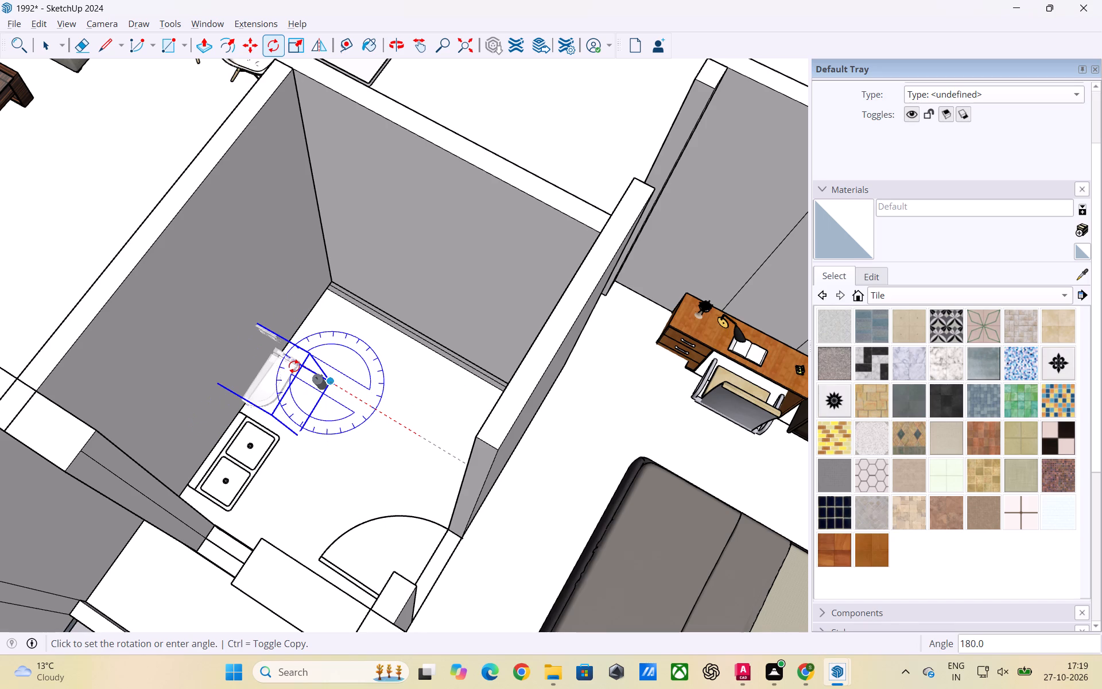
click(294, 366)
key(space)
scroll(545, 406, down, 3)
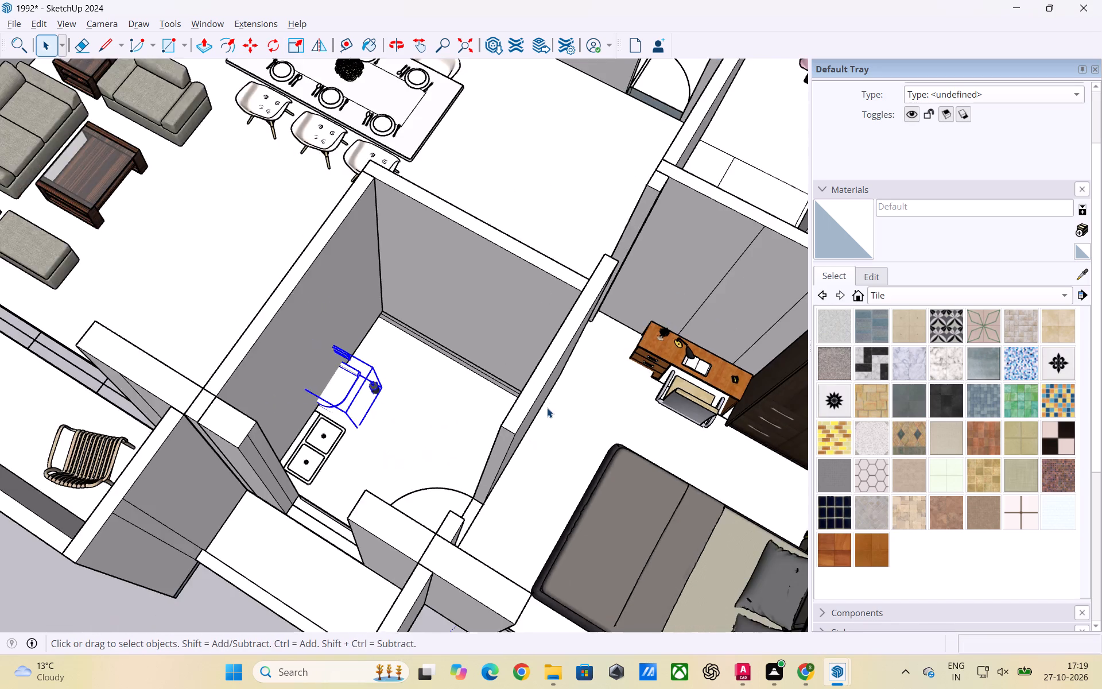
scroll(547, 408, down, 3)
click(173, 585)
Move the rotated toilet set away from the double basin, backing it toward the bathroom's inner end wall.
click(399, 393)
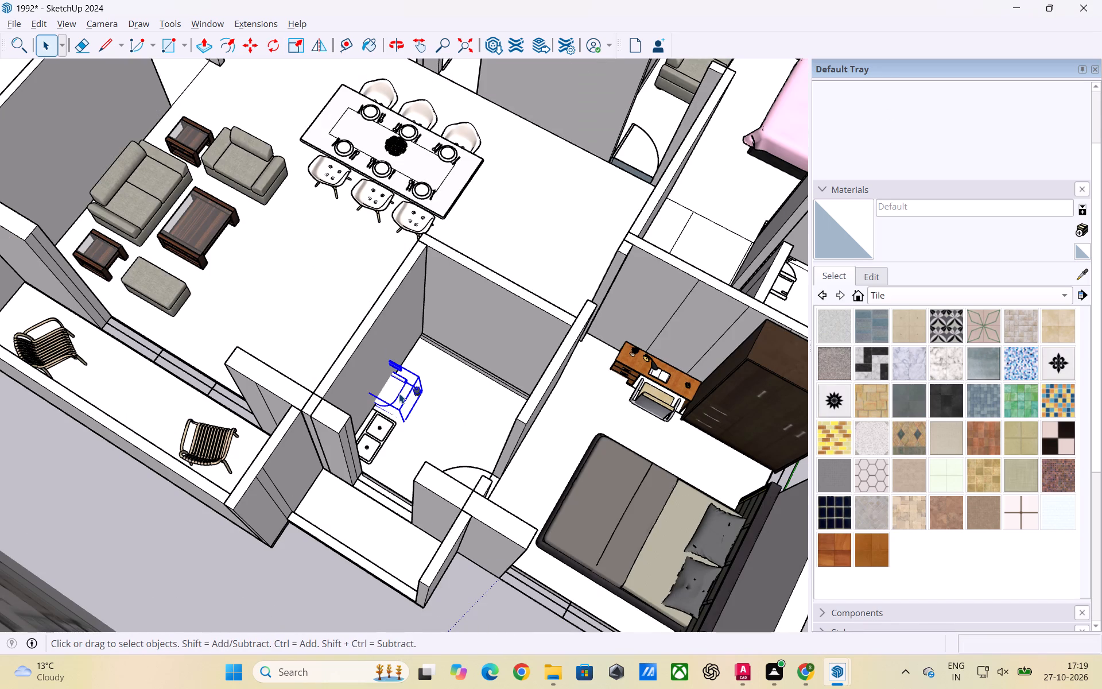
key(n)
key(m)
click(396, 387)
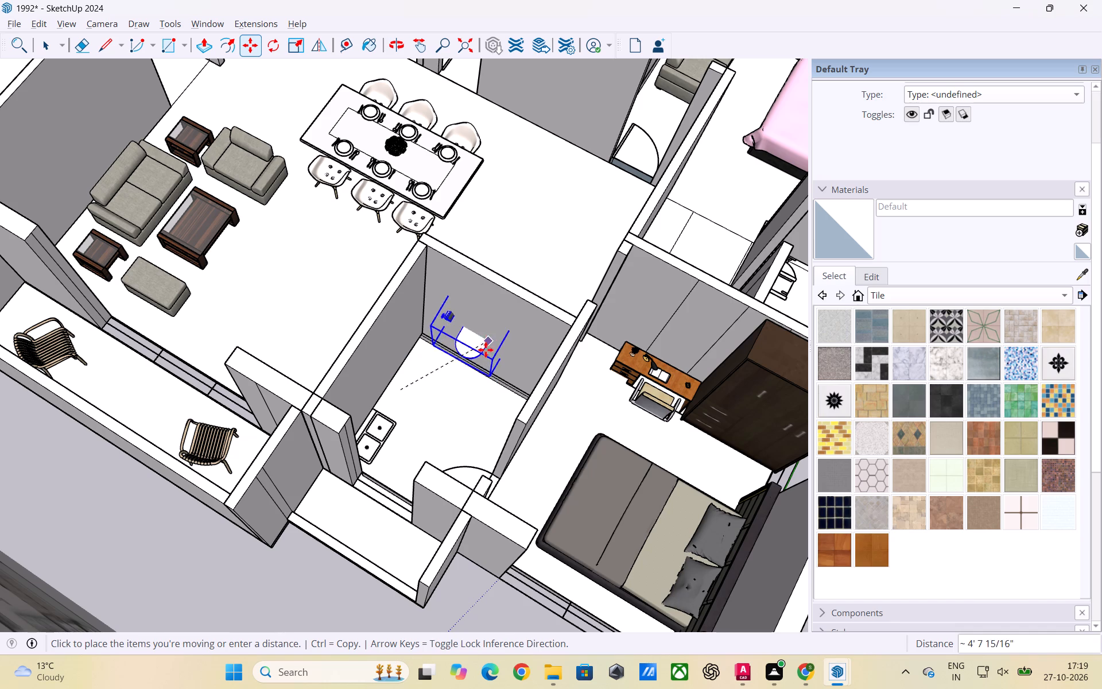
scroll(474, 342, down, 6)
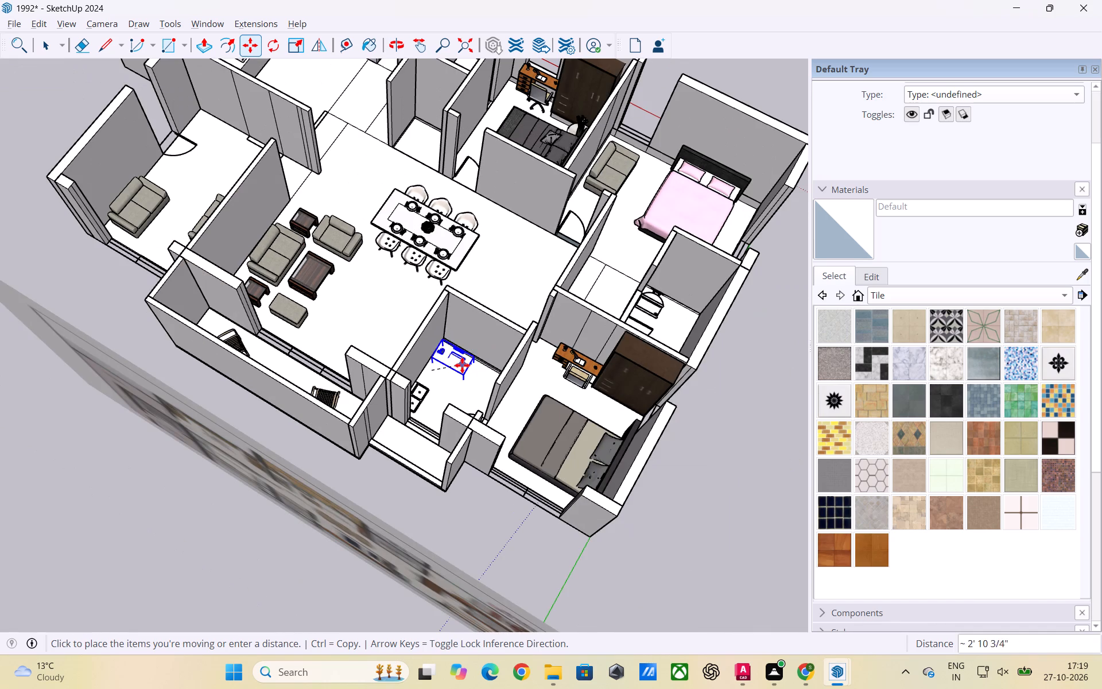
click(464, 370)
key(space)
click(663, 548)
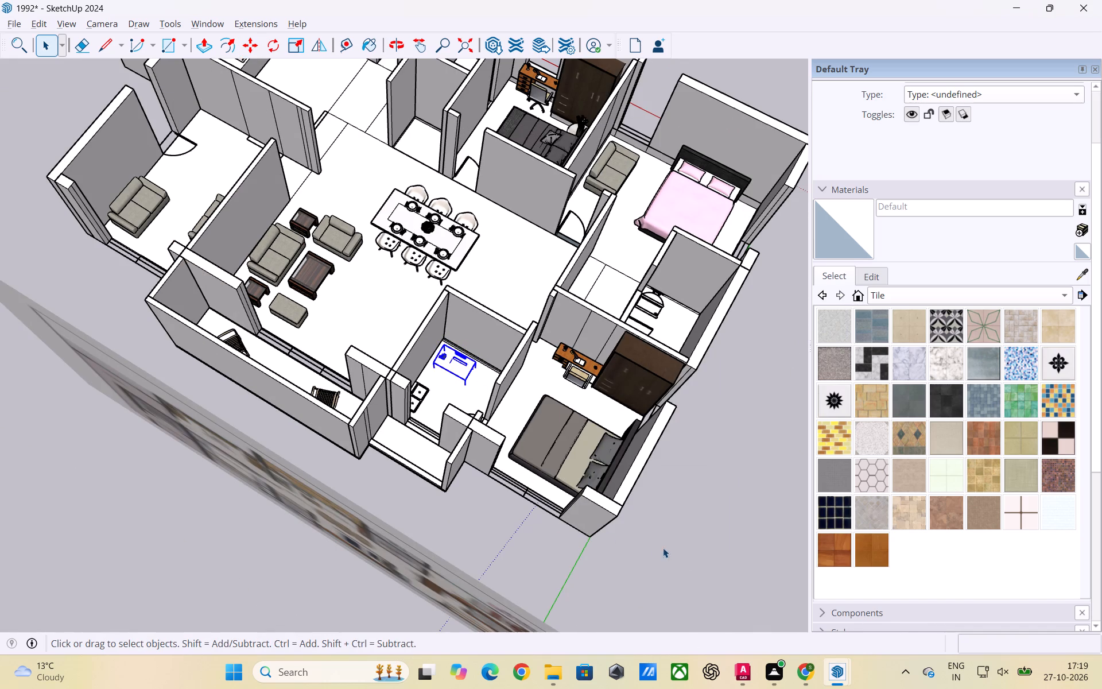
Inside the floor group, delete the extra horizontal edge along the base of the bathroom wall behind the toilet.
scroll(456, 324, up, 6)
middle_drag(465, 386, 466, 332)
scroll(469, 347, up, 3)
middle_drag(452, 368, 525, 333)
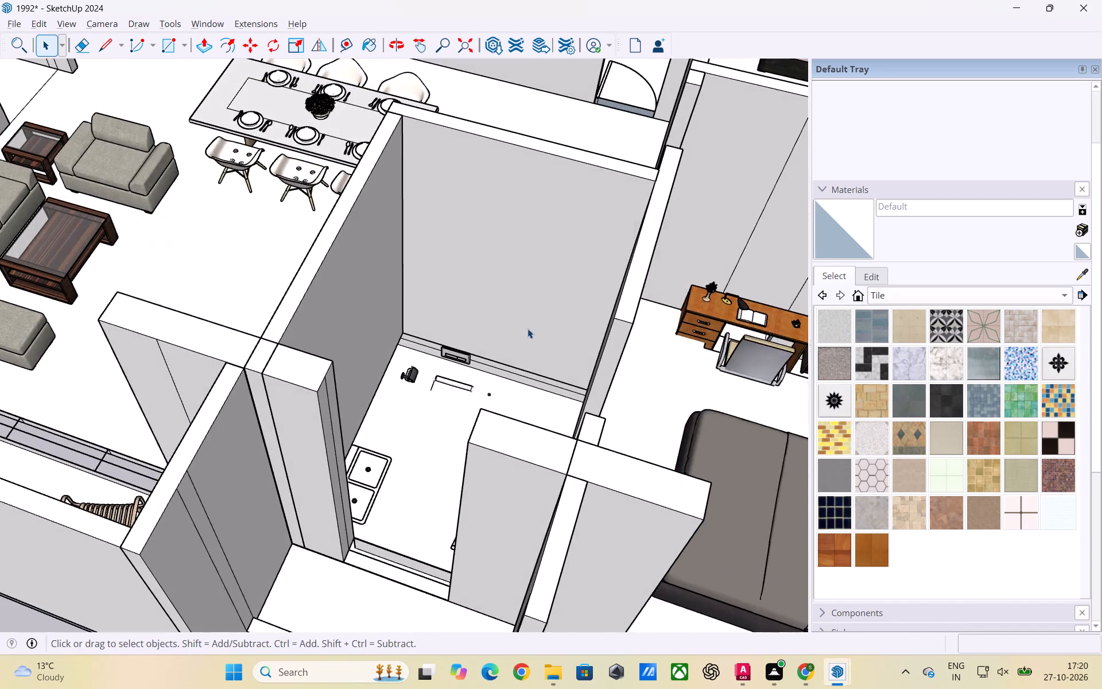
scroll(519, 365, up, 3)
middle_drag(566, 384, 509, 392)
scroll(510, 391, up, 2)
middle_drag(506, 389, 545, 337)
middle_drag(585, 328, 584, 327)
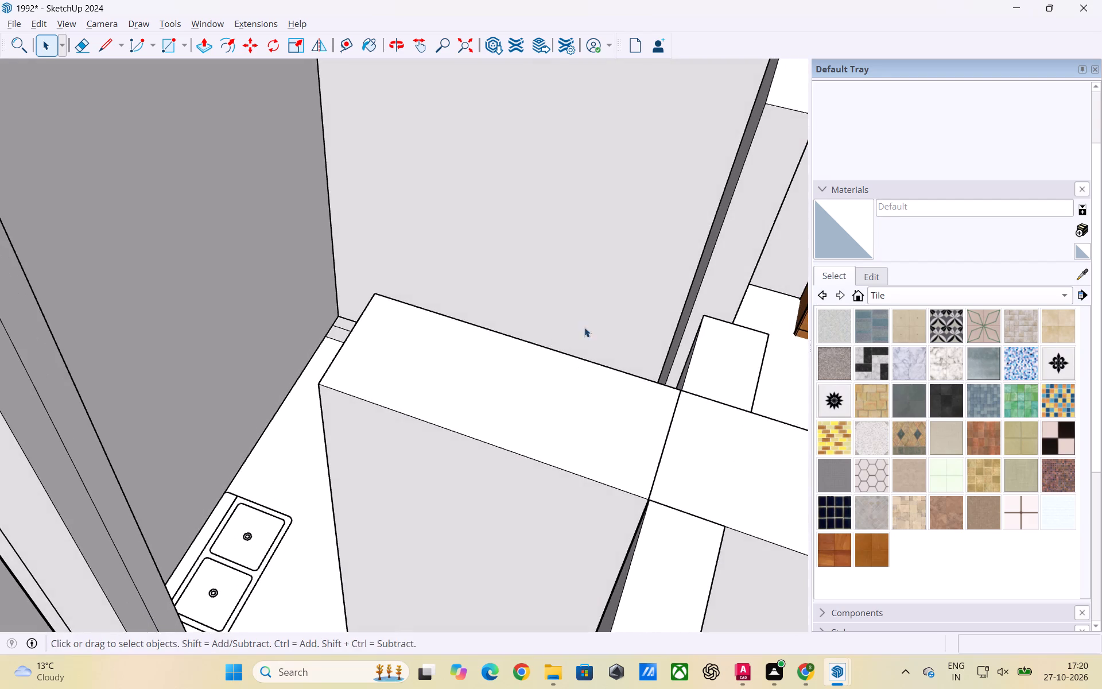
middle_drag(584, 327, 395, 424)
scroll(489, 358, up, 2)
middle_drag(490, 356, 499, 349)
scroll(488, 377, up, 3)
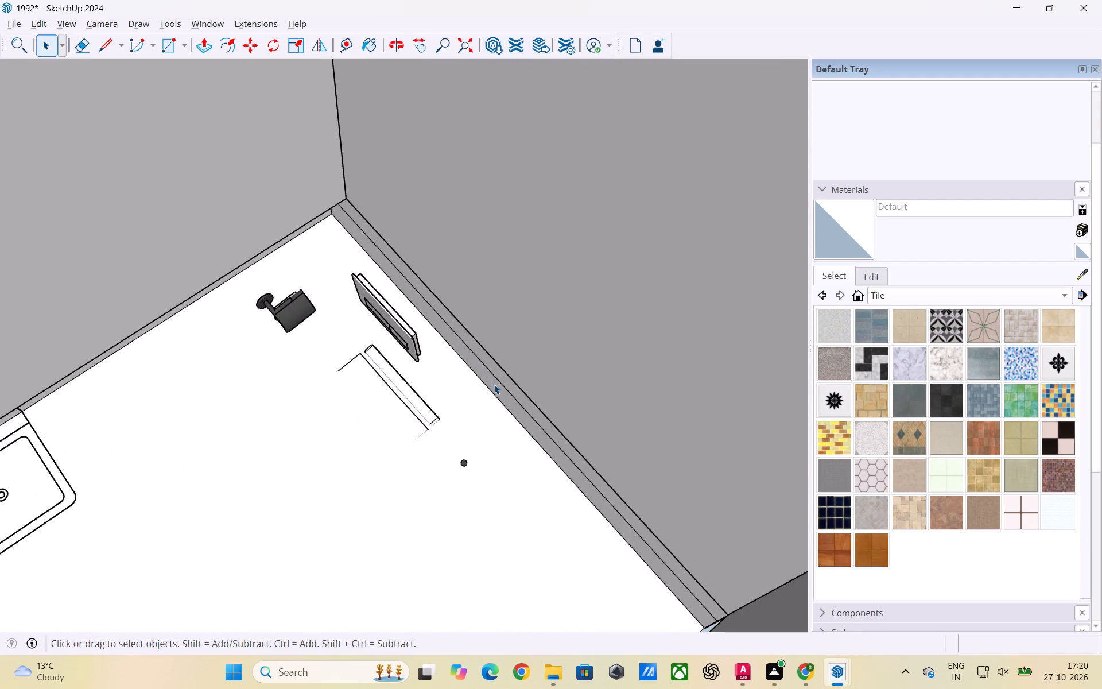
click(496, 385)
click(496, 385)
click(499, 385)
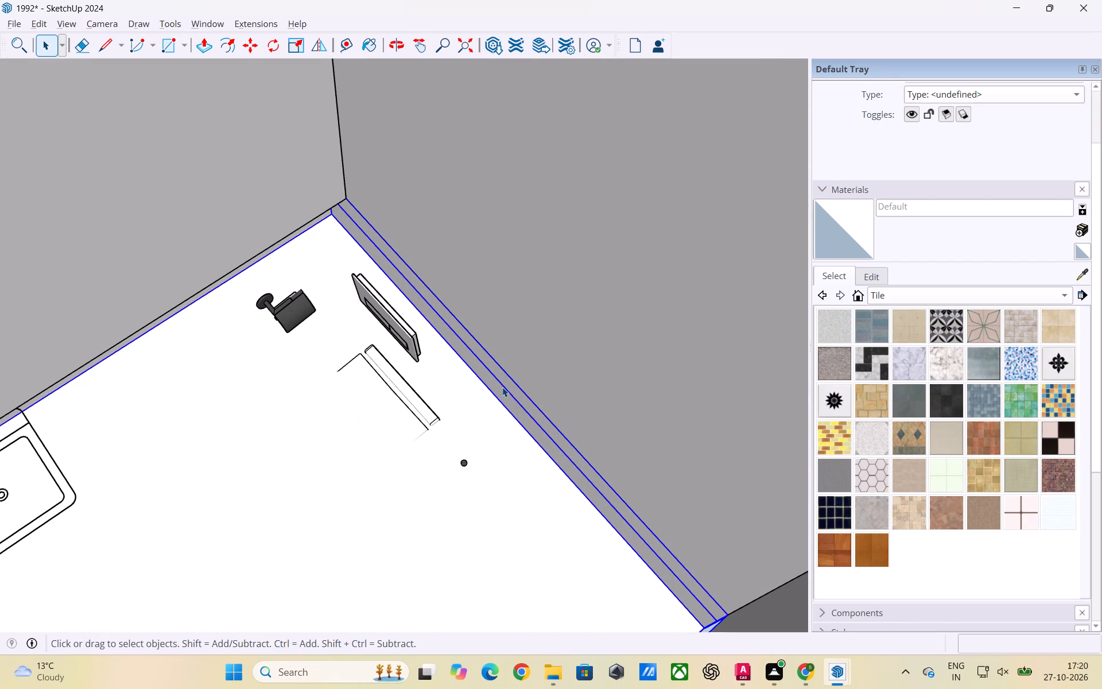
click(502, 387)
triple_click(505, 389)
double_click(510, 398)
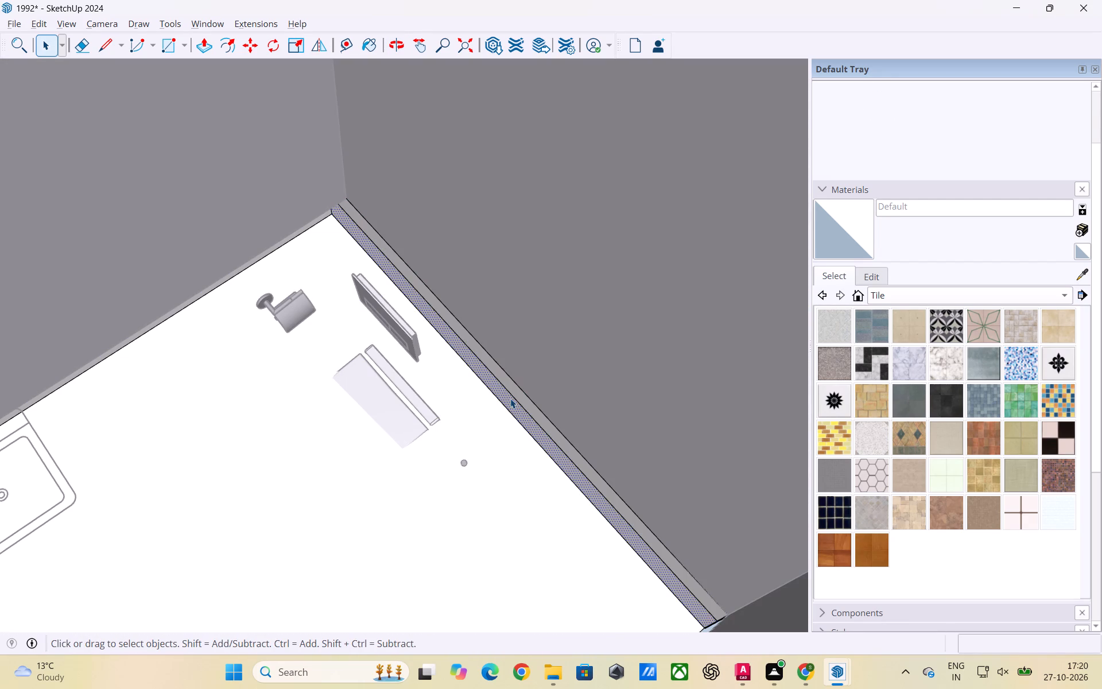
click(512, 398)
key(Delete)
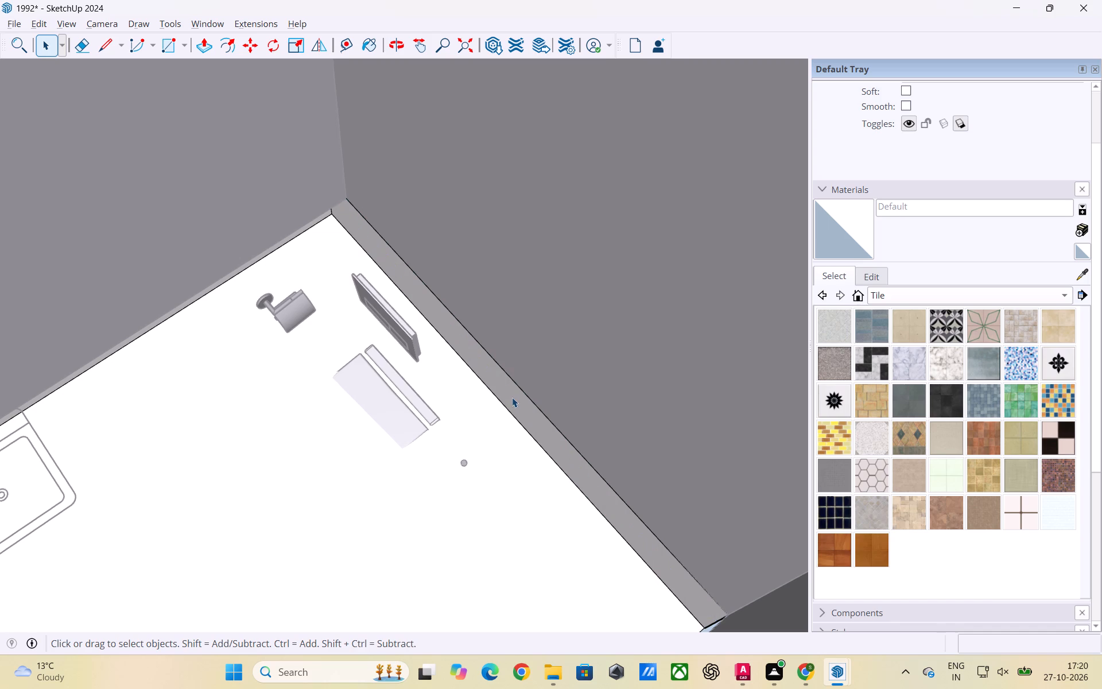
scroll(484, 354, down, 3)
scroll(483, 353, up, 1)
scroll(481, 343, down, 9)
click(598, 496)
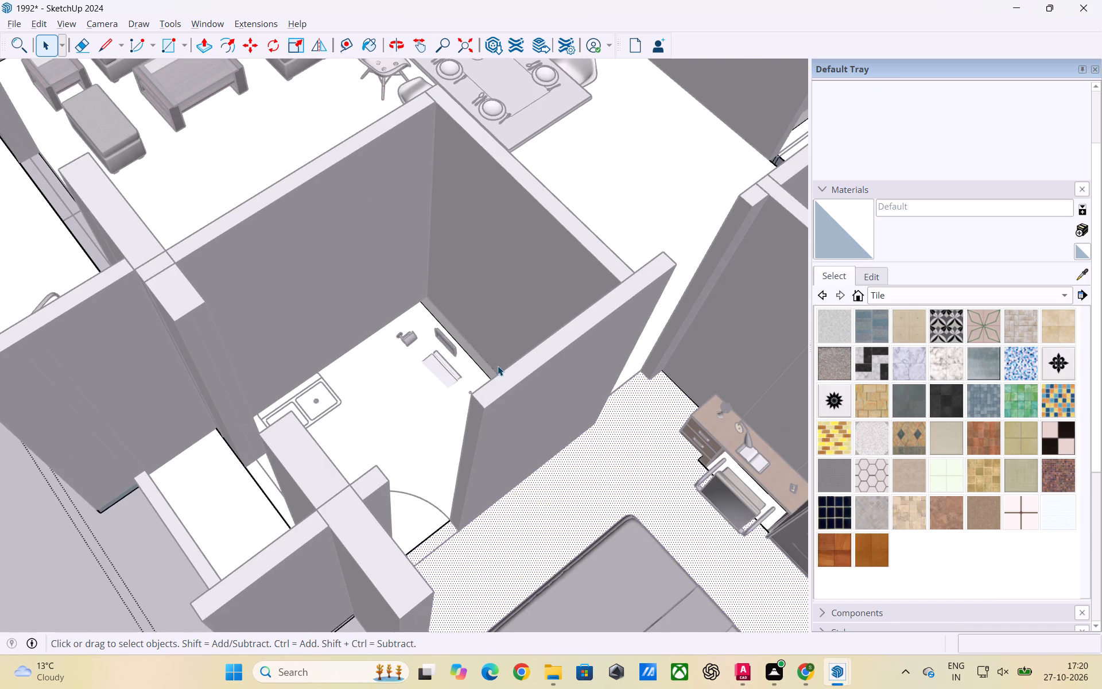
scroll(486, 345, up, 2)
scroll(515, 360, down, 9)
click(237, 498)
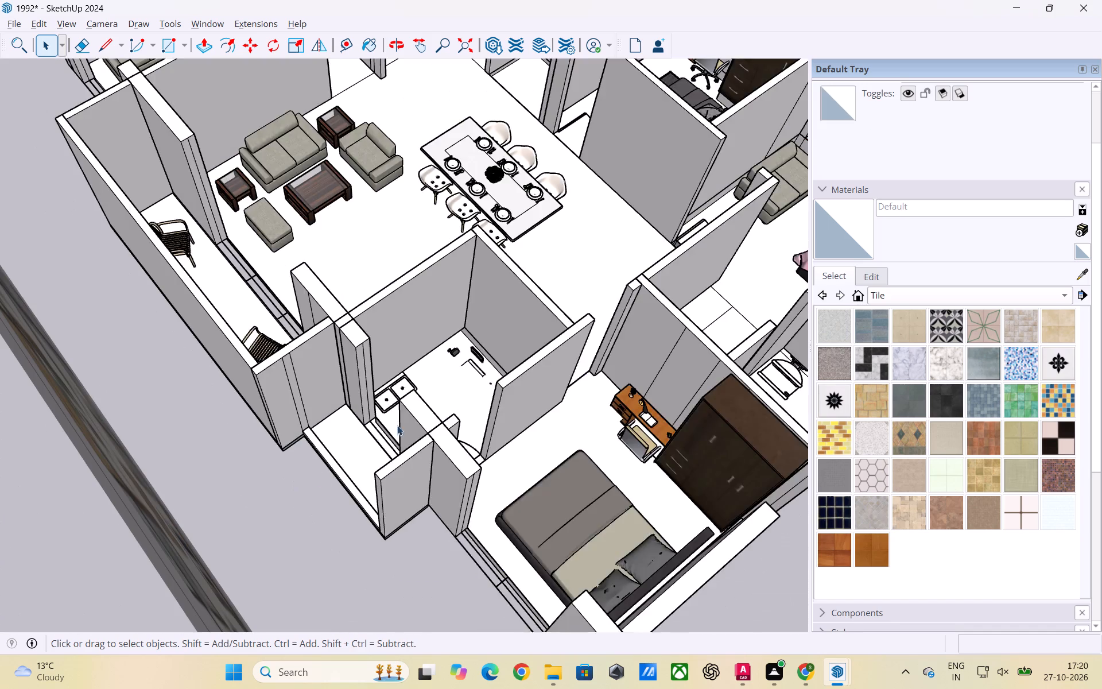
Nudge the toilet set along the green axis within the bathroom, relative to the wall behind it.
scroll(450, 371, up, 3)
middle_drag(480, 372, 465, 440)
scroll(485, 366, up, 4)
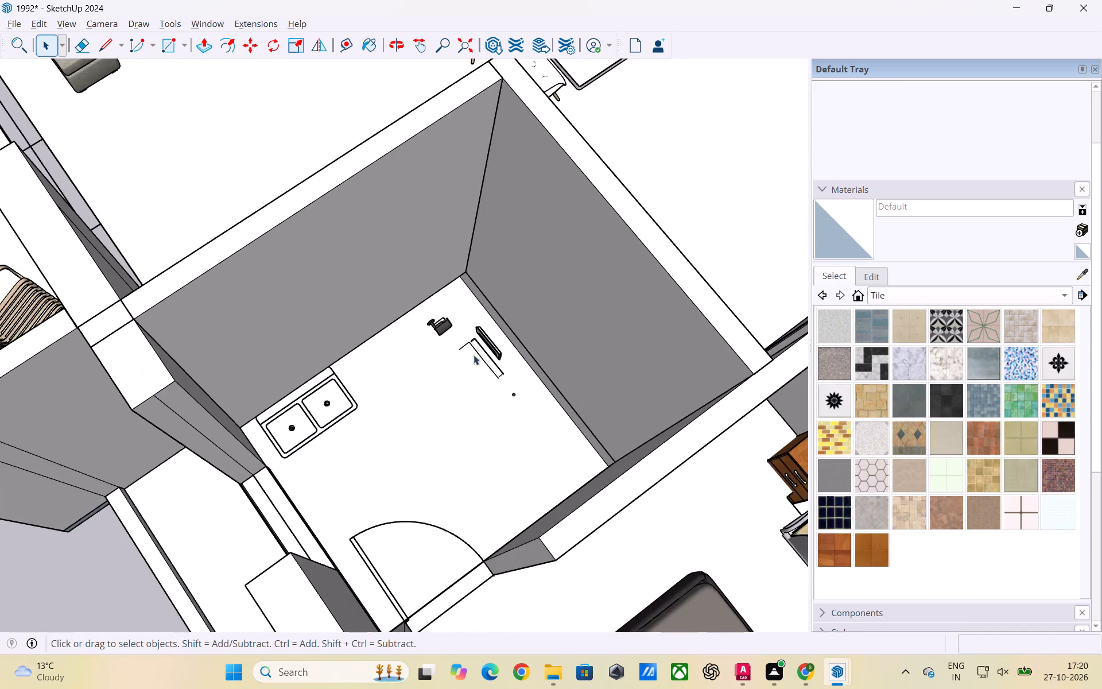
scroll(447, 347, down, 5)
click(475, 355)
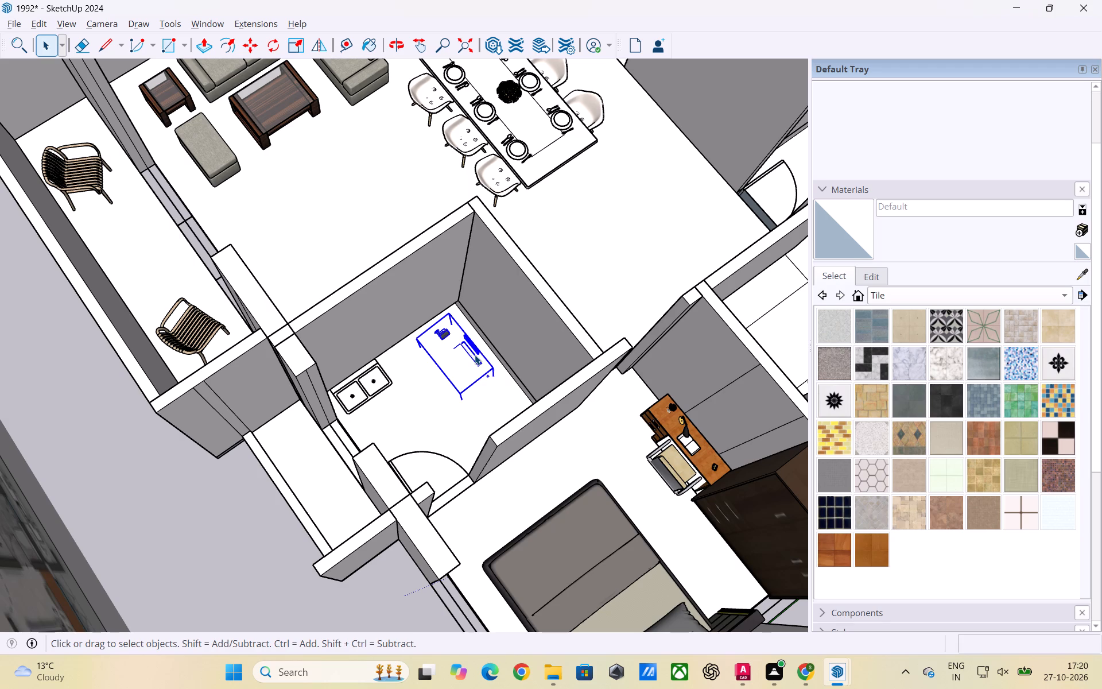
key(m)
click(468, 347)
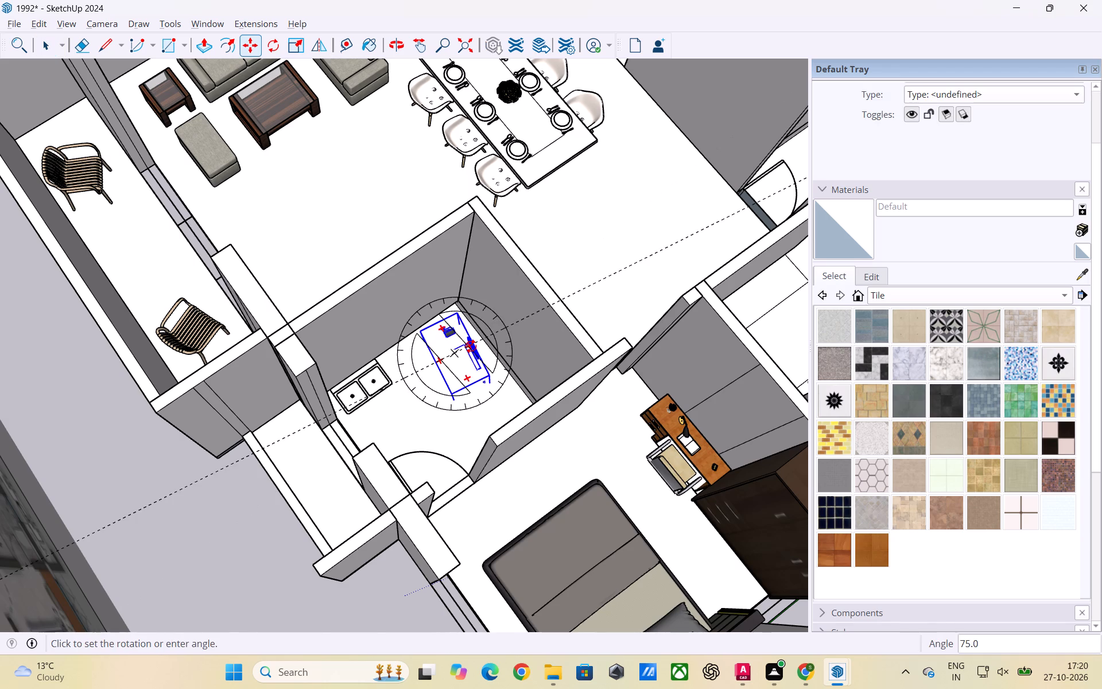
key(space)
key(m)
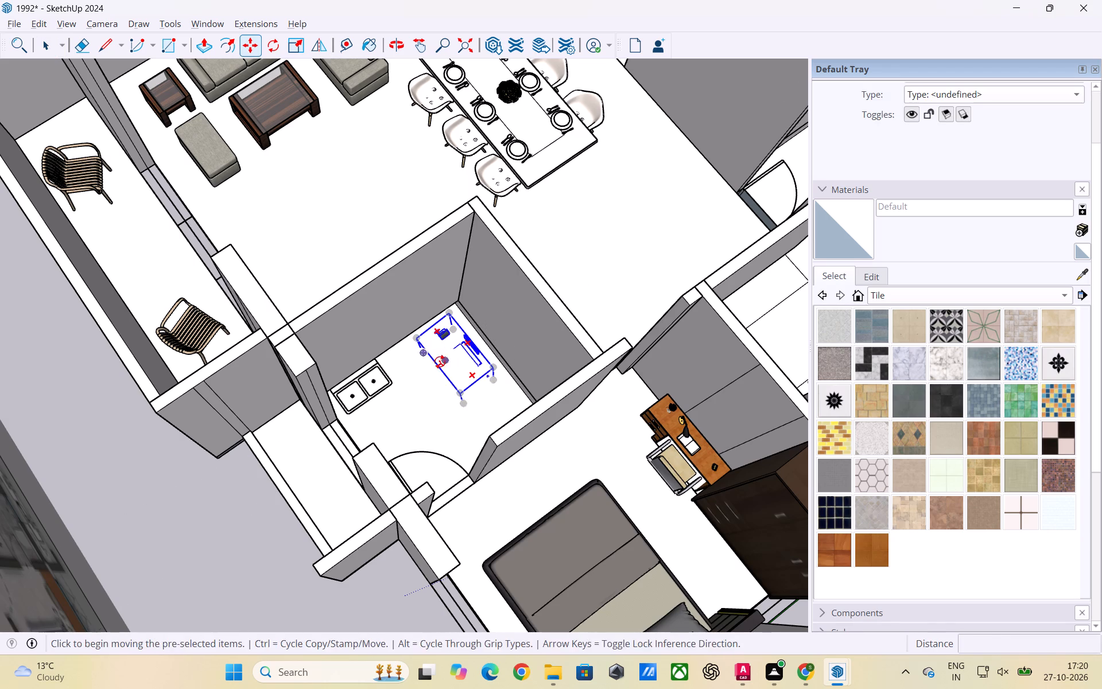
click(437, 363)
key(space)
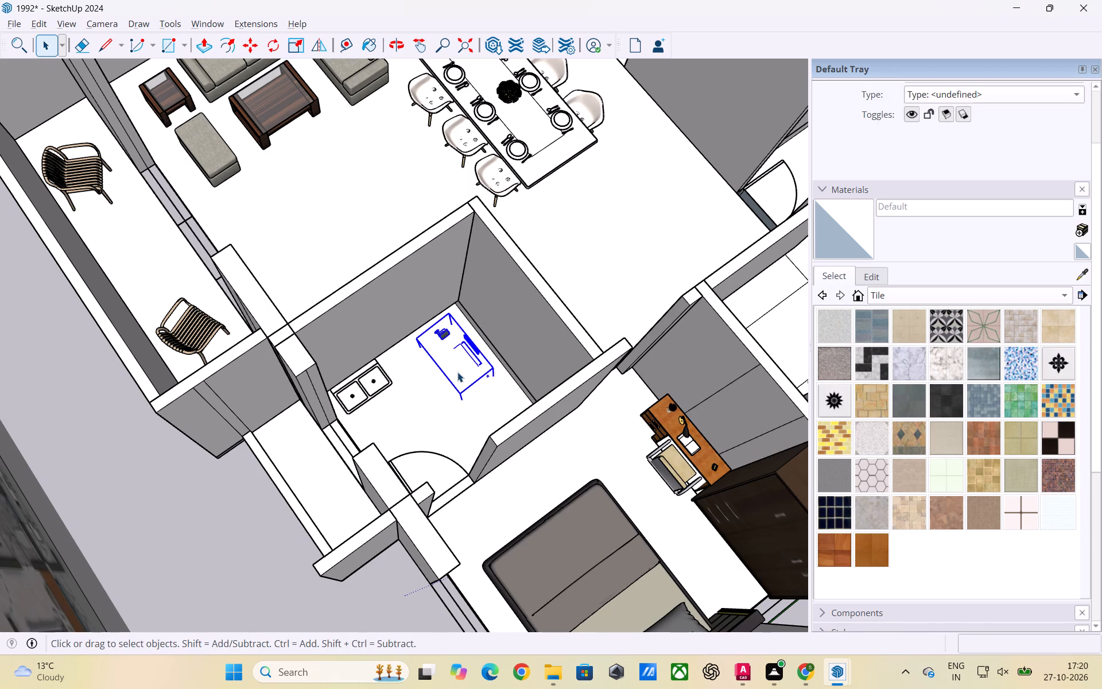
key(m)
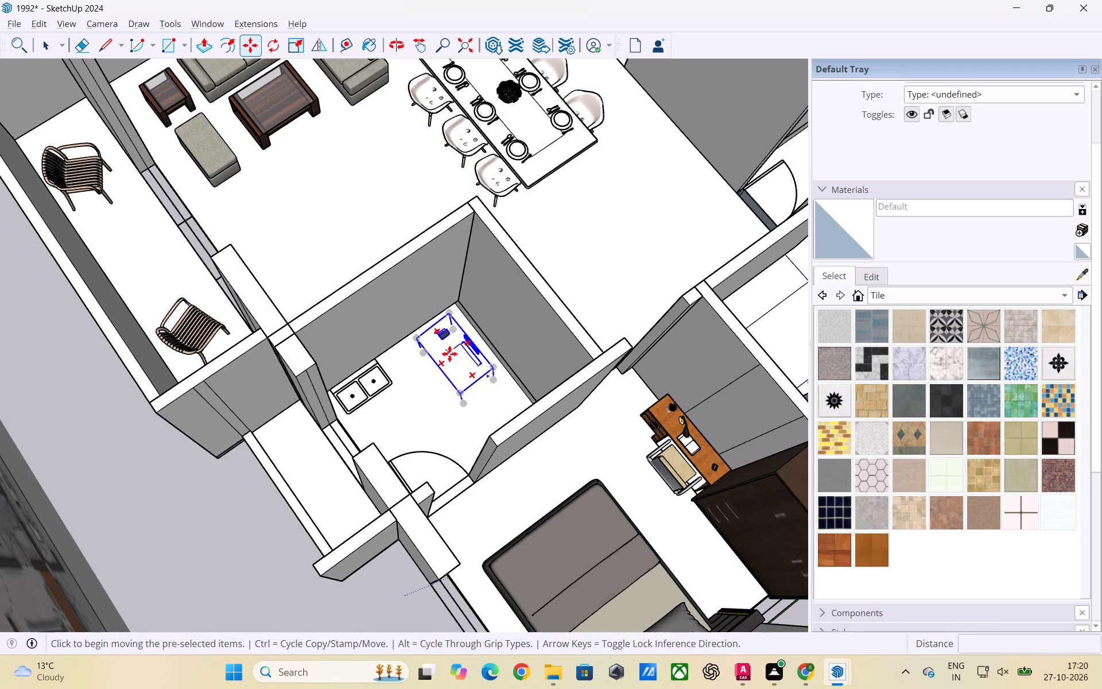
click(452, 354)
scroll(467, 334, down, 4)
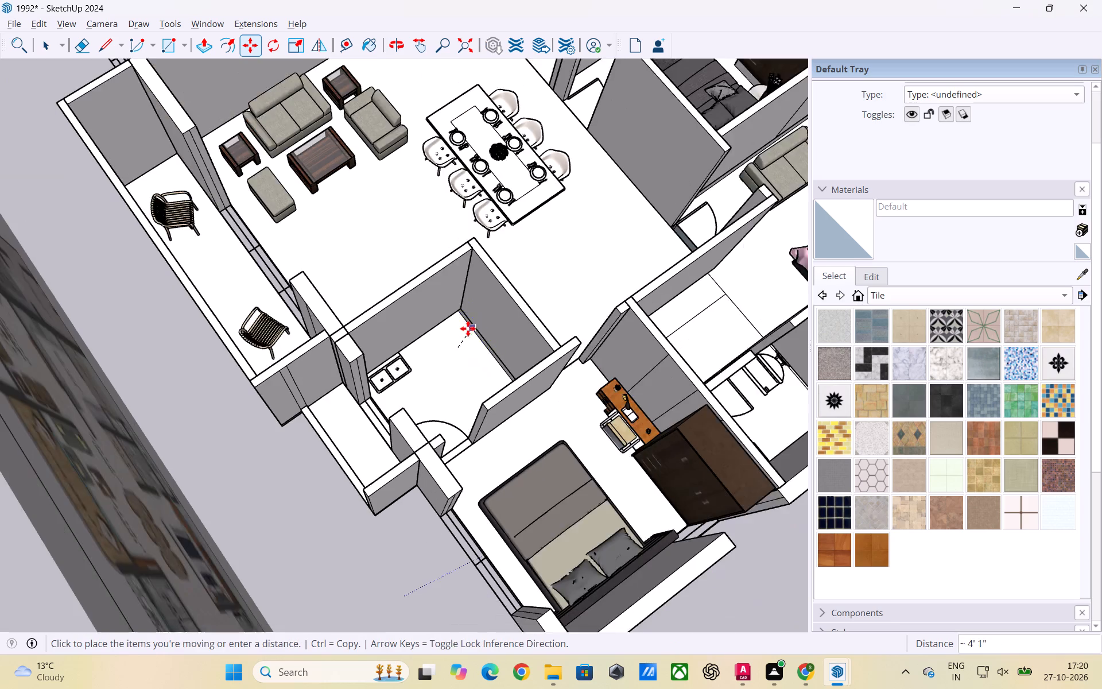
scroll(468, 328, down, 2)
scroll(482, 350, up, 5)
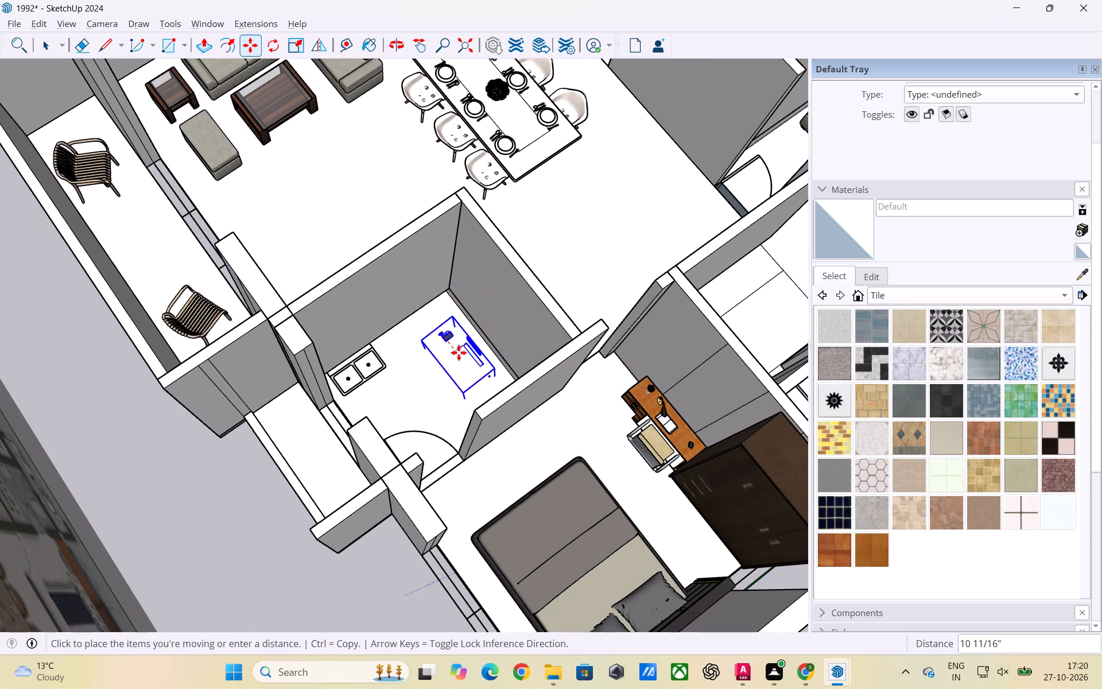
scroll(216, 498, down, 5)
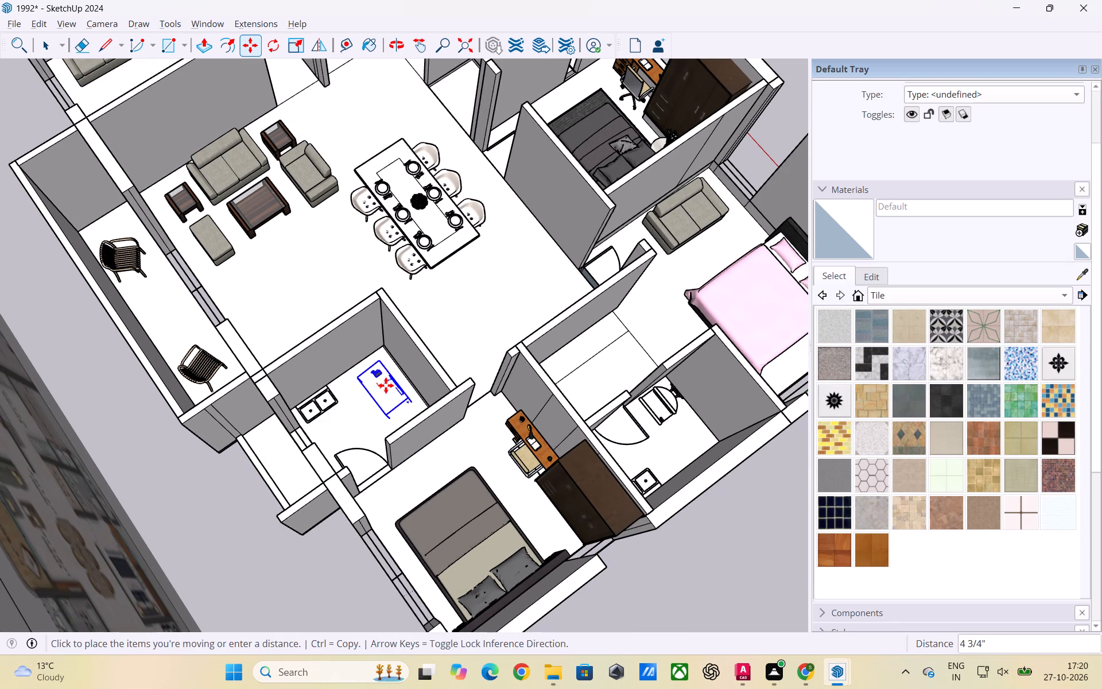
key(Up)
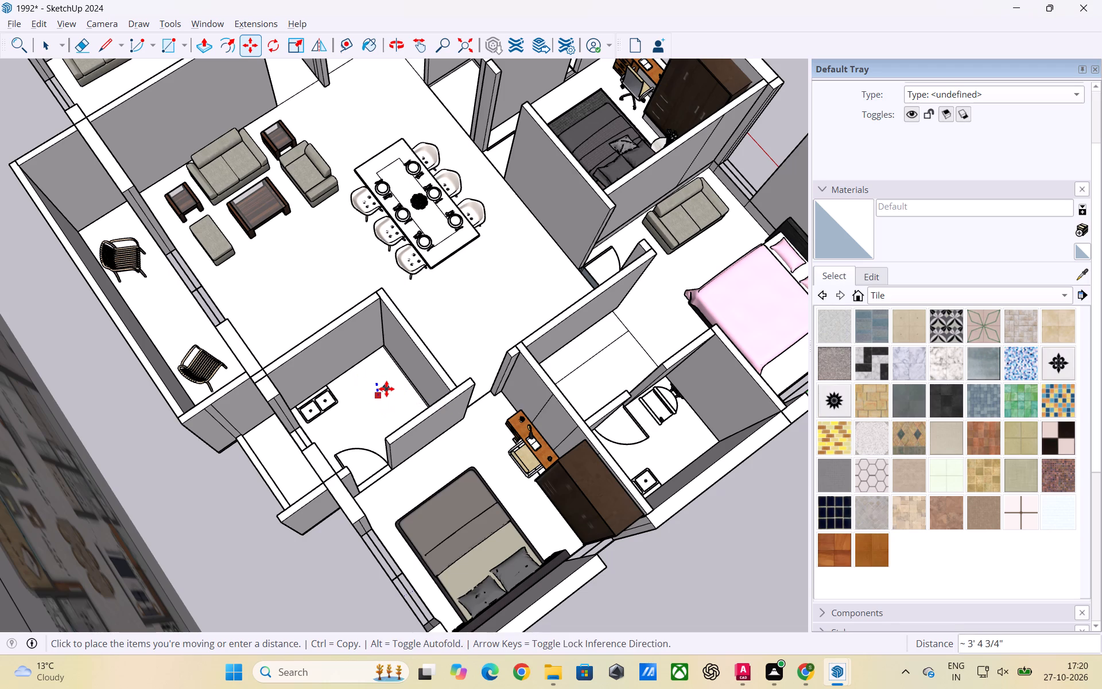
key(Down)
key(Right)
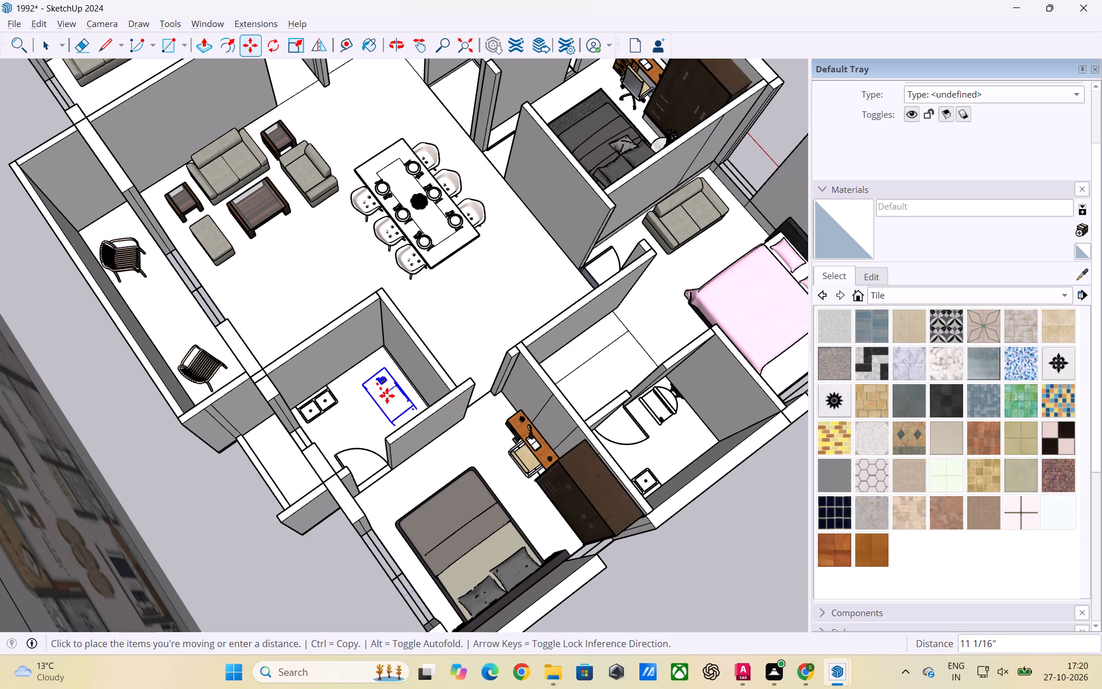
key(Left)
click(394, 404)
key(space)
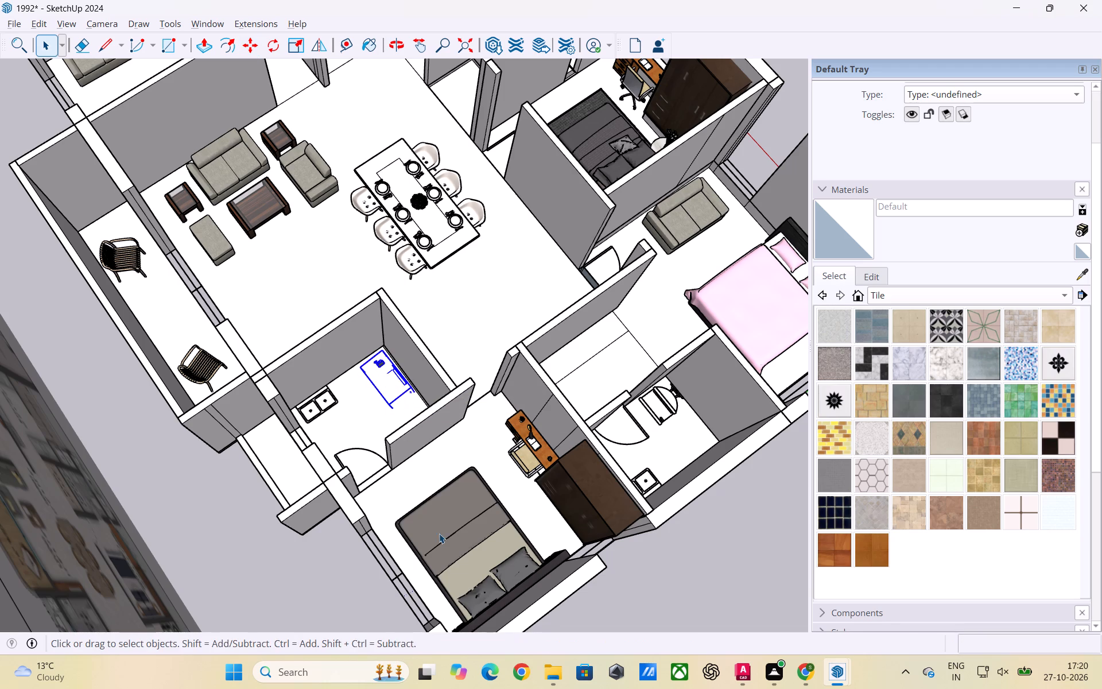
click(703, 580)
Move the toilet set about 1' 4" back against the bathroom's end wall, lifting its bowl above the floor.
scroll(428, 373, up, 3)
middle_drag(359, 396, 414, 304)
scroll(380, 358, up, 3)
middle_drag(358, 397, 405, 376)
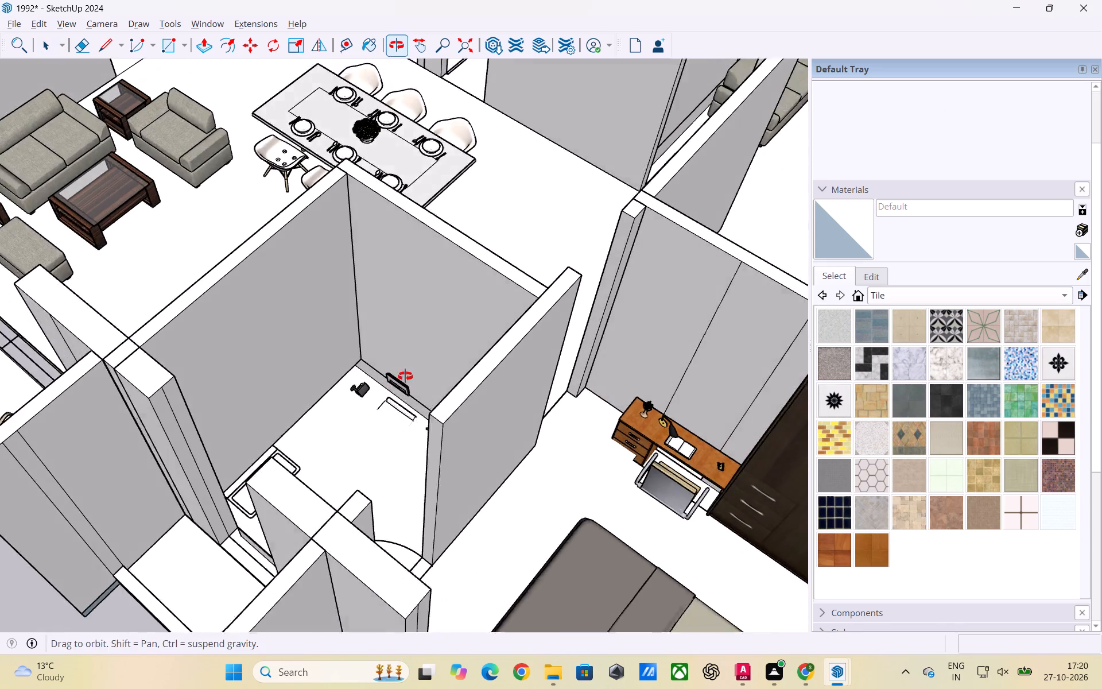
middle_drag(405, 376, 433, 357)
scroll(430, 360, up, 6)
middle_drag(372, 438, 449, 409)
scroll(492, 423, down, 3)
middle_drag(491, 439, 487, 450)
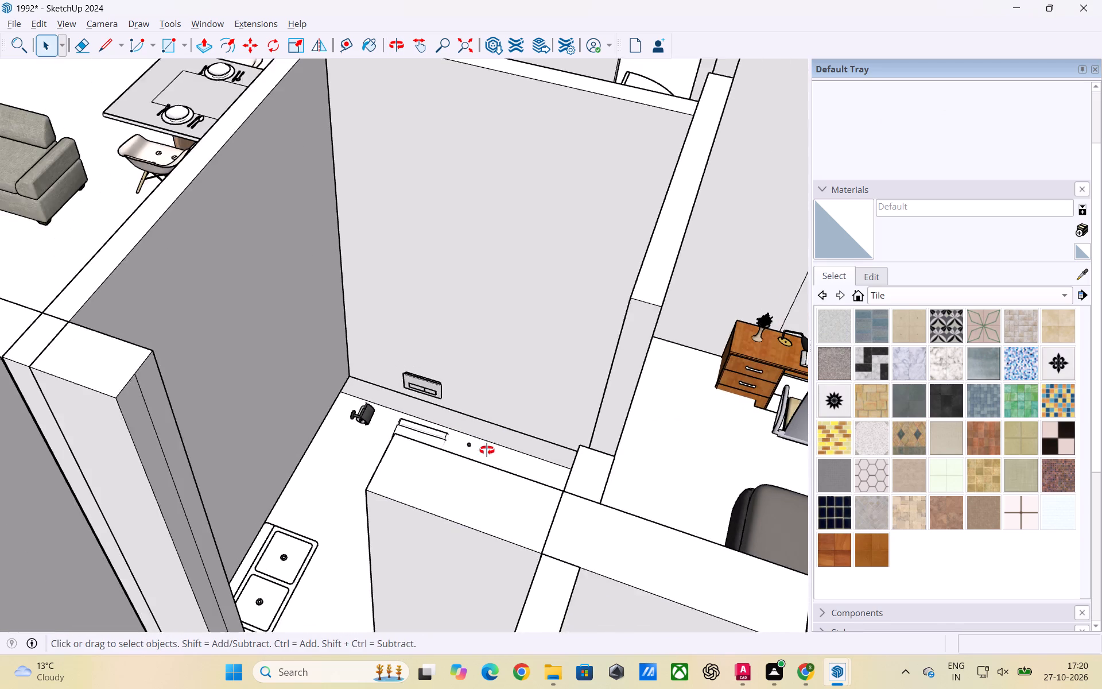
middle_drag(487, 450, 476, 474)
click(433, 437)
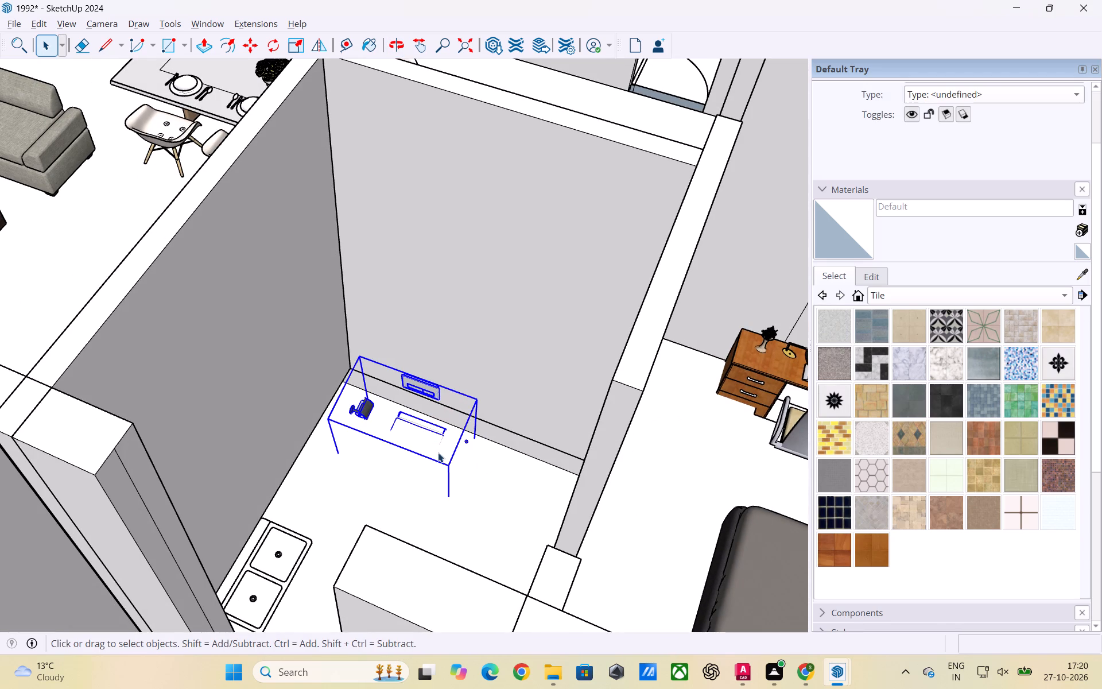
key(m)
click(390, 448)
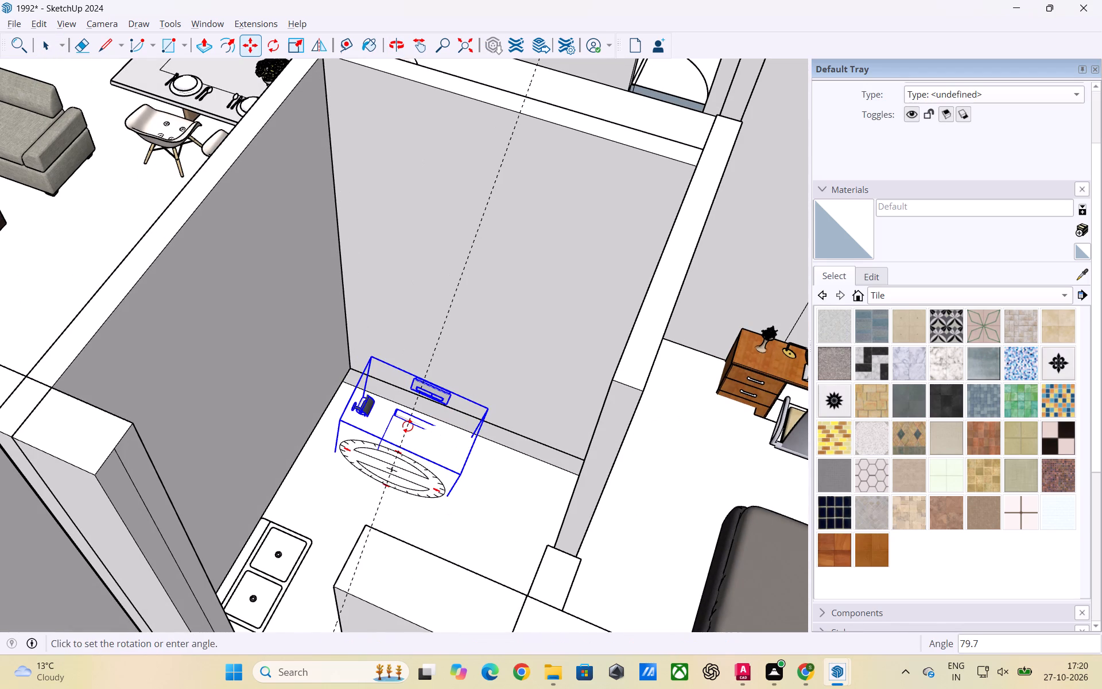
key(space)
key(m)
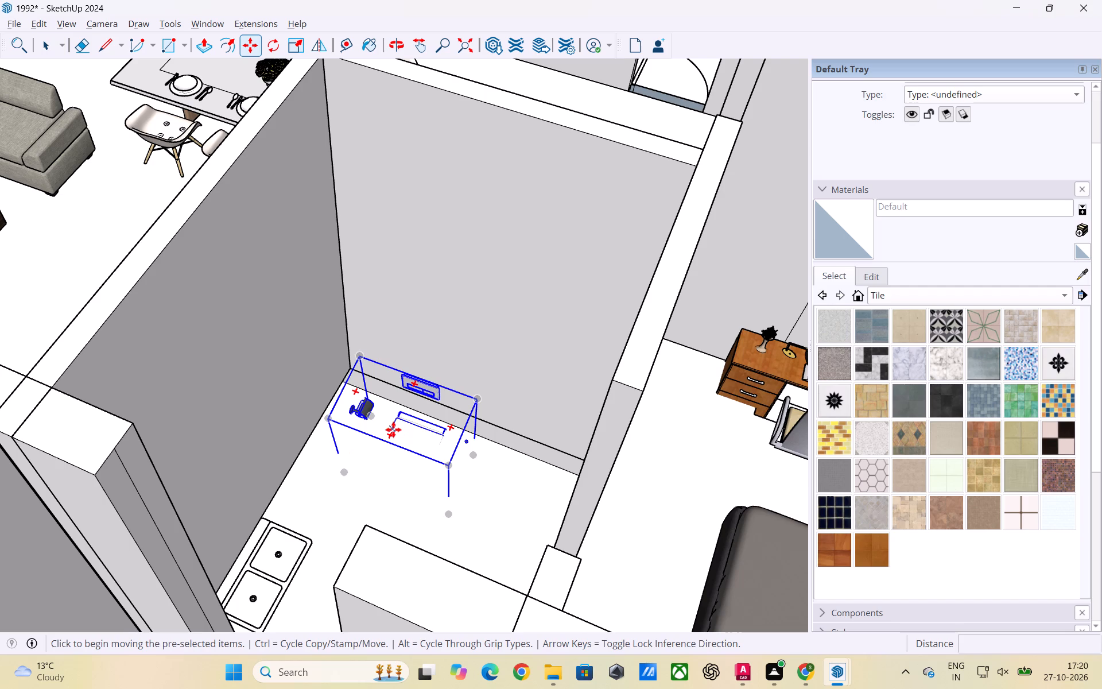
click(392, 431)
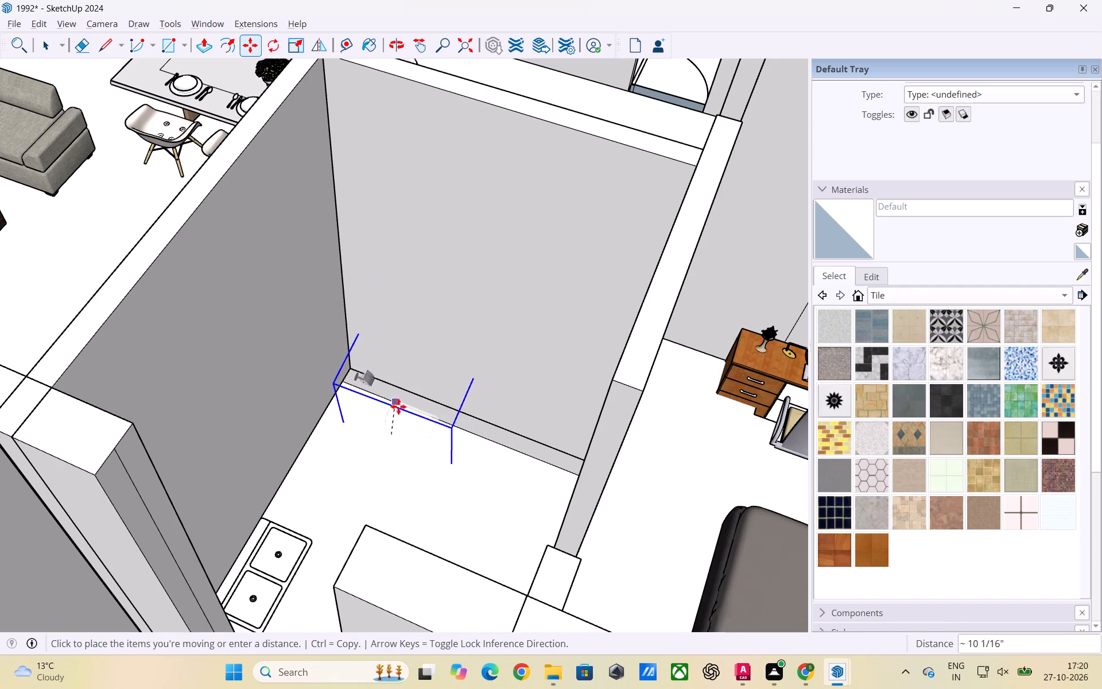
scroll(421, 387, down, 5)
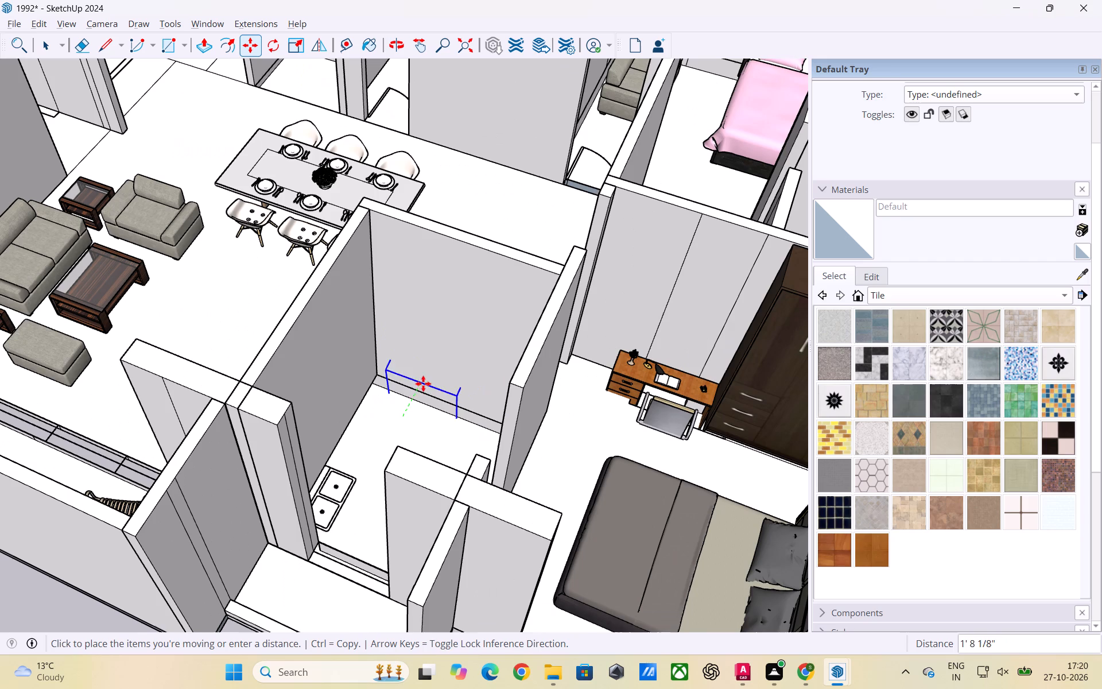
scroll(415, 406, up, 2)
scroll(416, 401, down, 5)
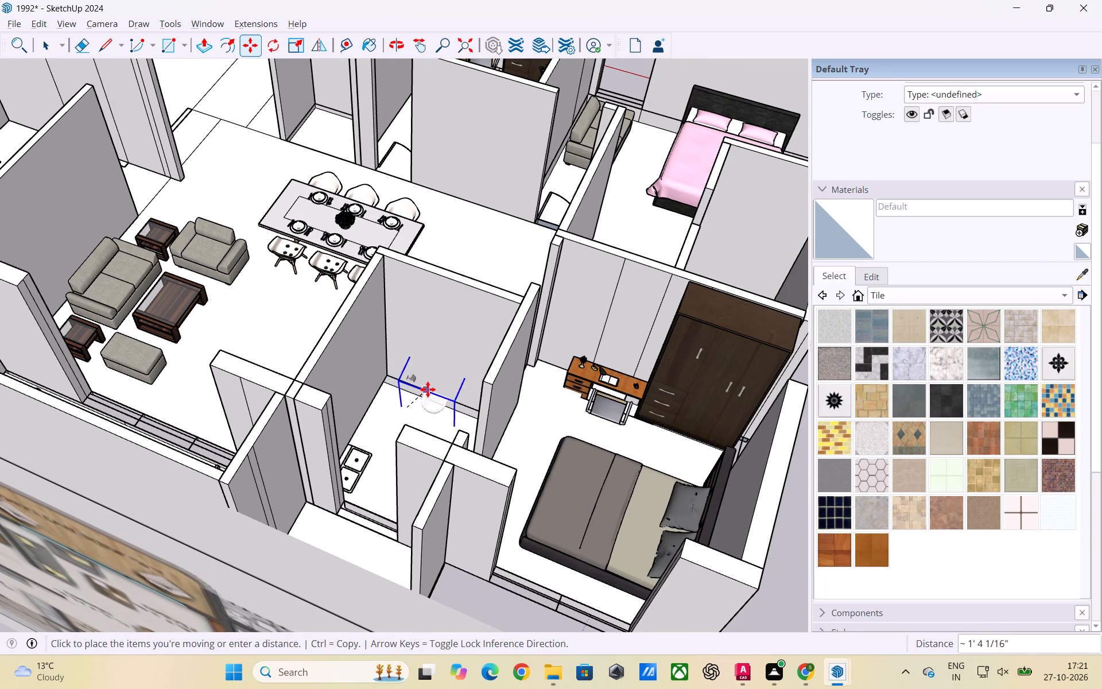
click(428, 389)
key(space)
click(778, 592)
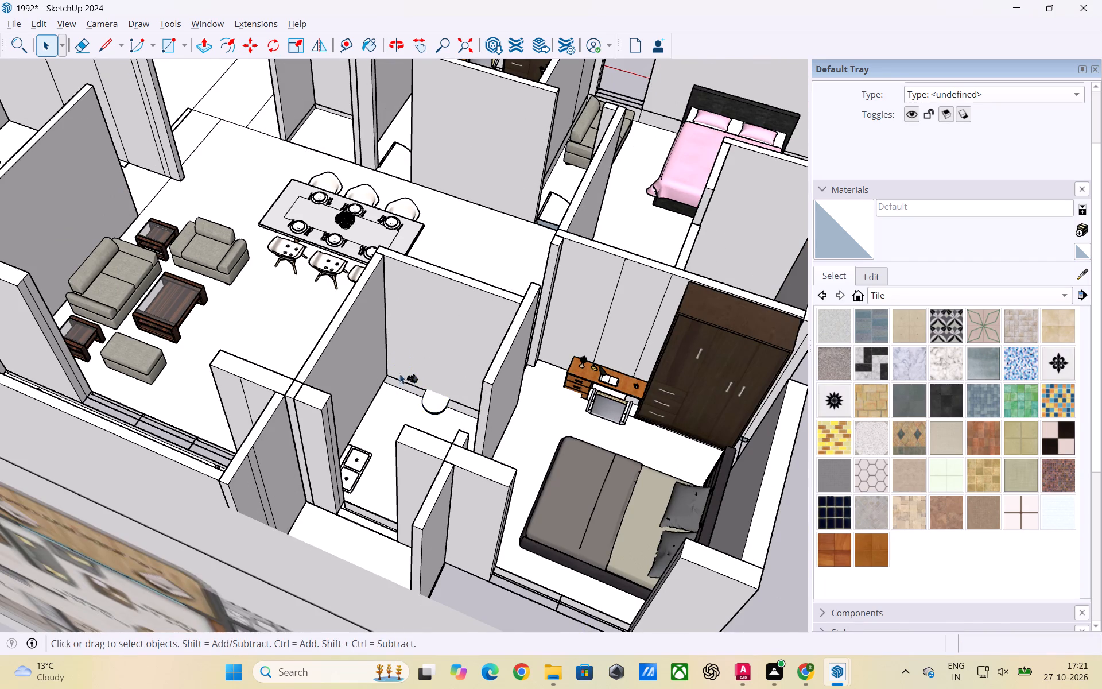
Move the toilet set about 1' 1" out of the end wall so its flush plate and accessories clear the wall face.
scroll(399, 359, up, 3)
scroll(444, 362, down, 3)
middle_drag(461, 385, 436, 443)
scroll(422, 399, up, 3)
middle_drag(402, 431, 533, 402)
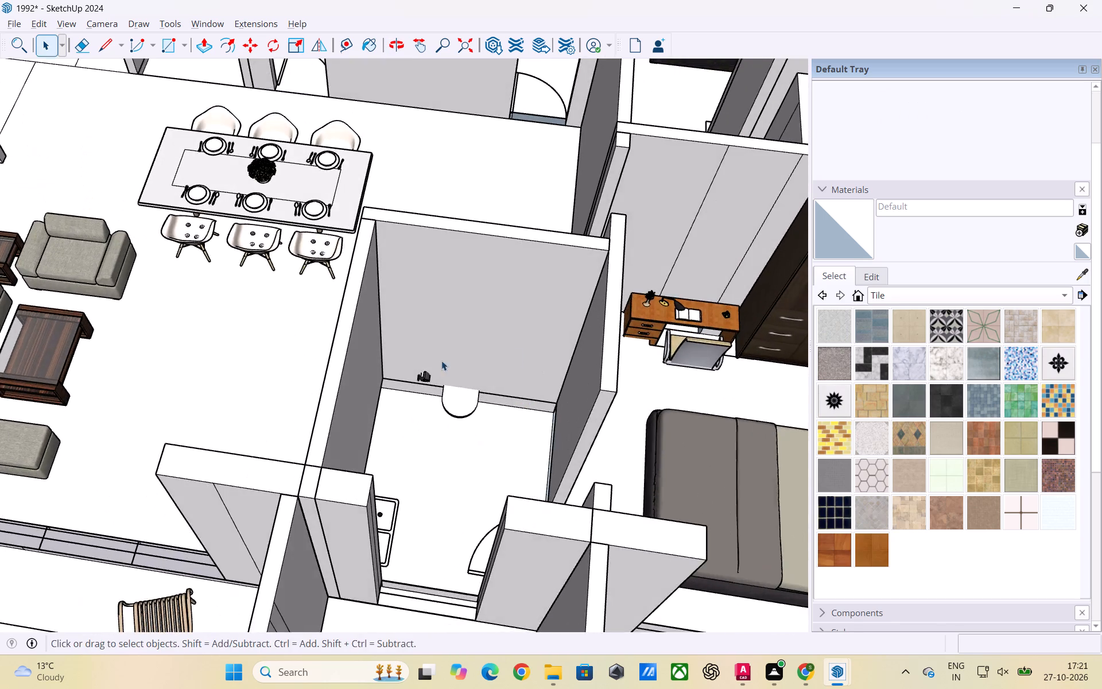
scroll(441, 361, up, 3)
middle_drag(319, 405, 487, 401)
scroll(482, 366, up, 6)
click(480, 419)
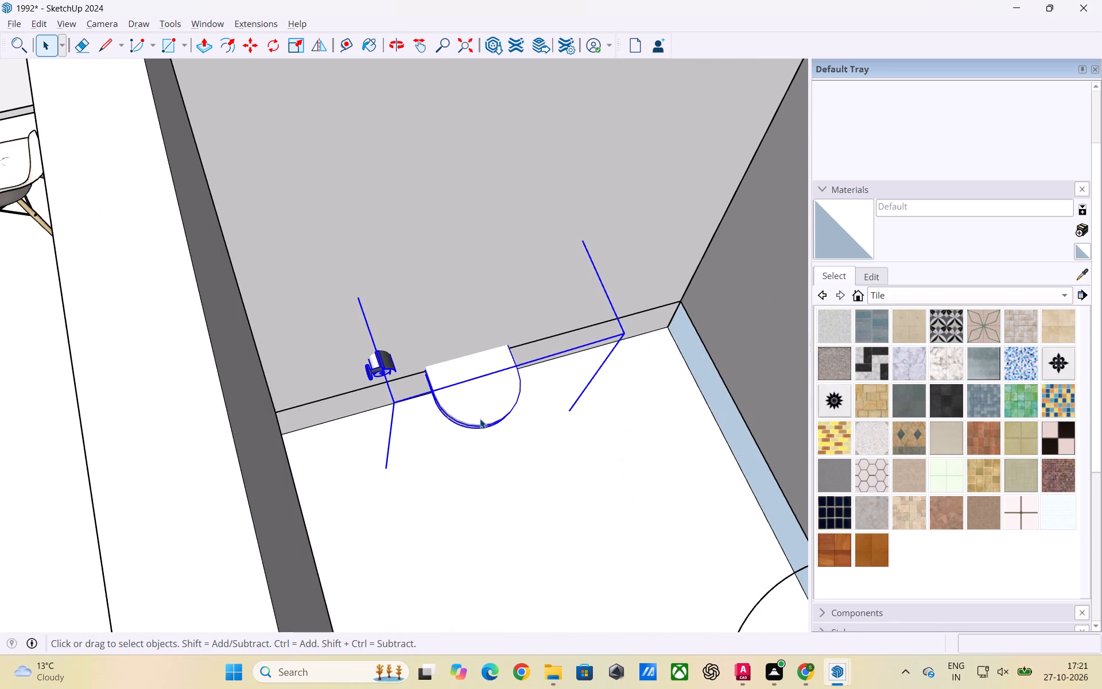
key(m)
click(472, 411)
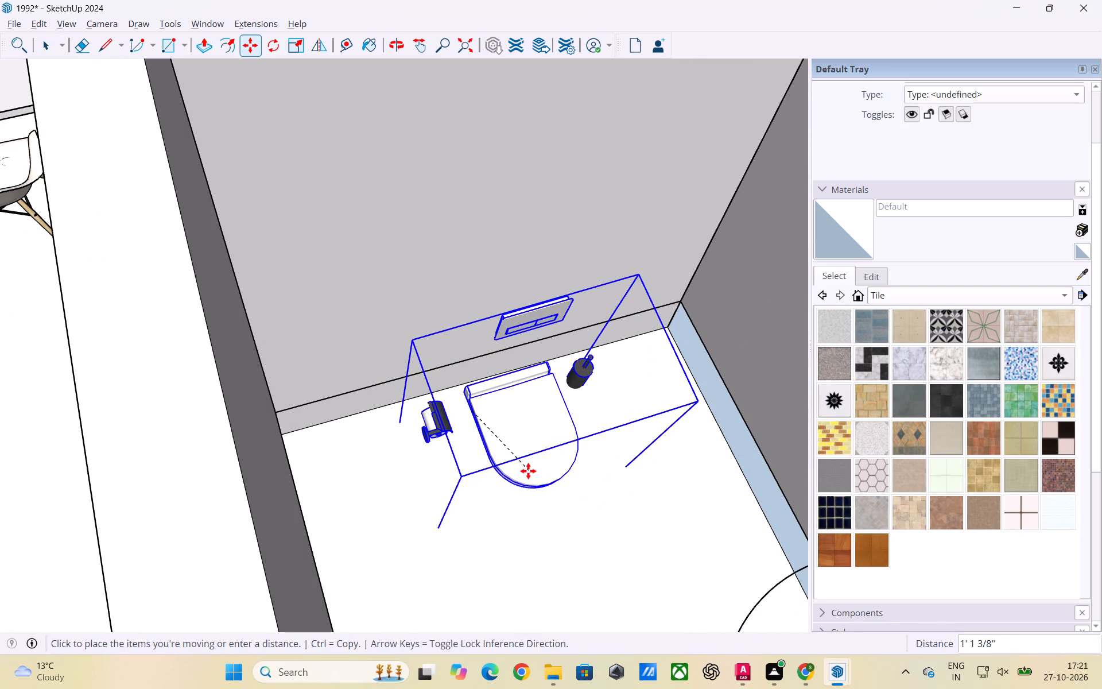
click(528, 471)
key(space)
scroll(362, 382, down, 3)
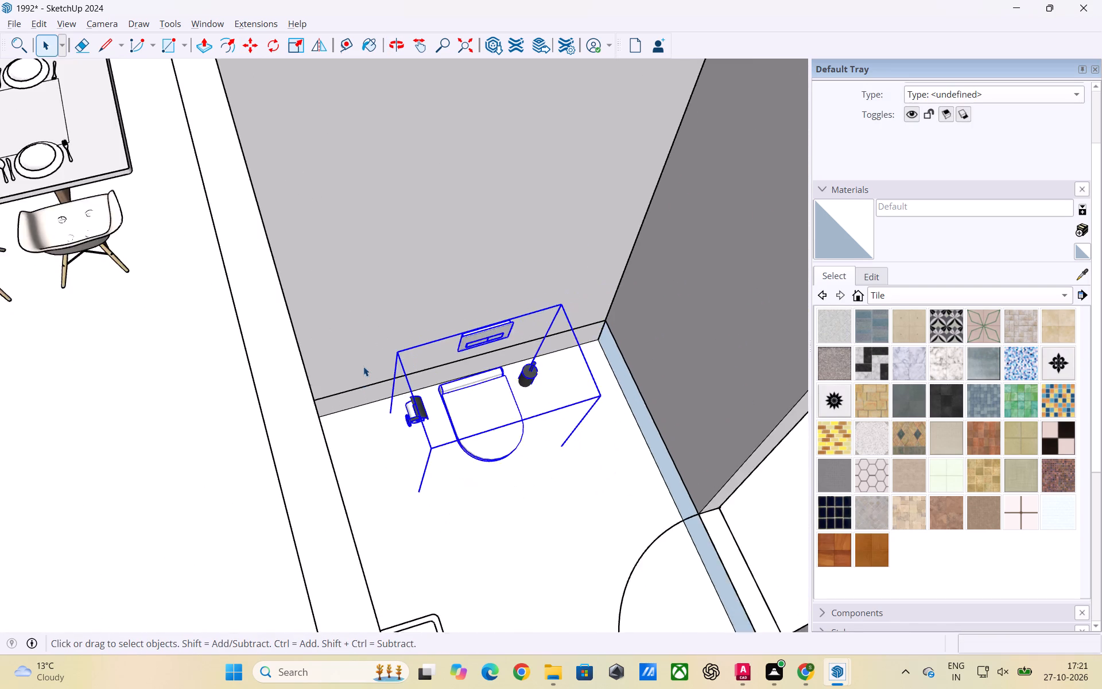
scroll(363, 366, down, 5)
scroll(242, 355, down, 4)
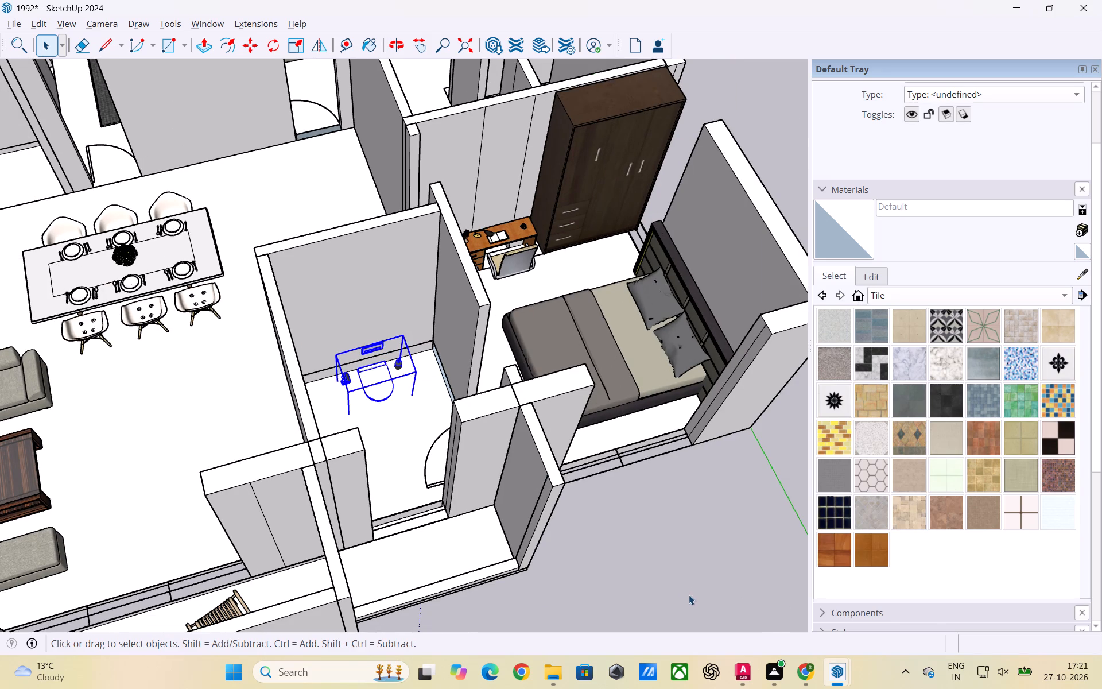
click(683, 585)
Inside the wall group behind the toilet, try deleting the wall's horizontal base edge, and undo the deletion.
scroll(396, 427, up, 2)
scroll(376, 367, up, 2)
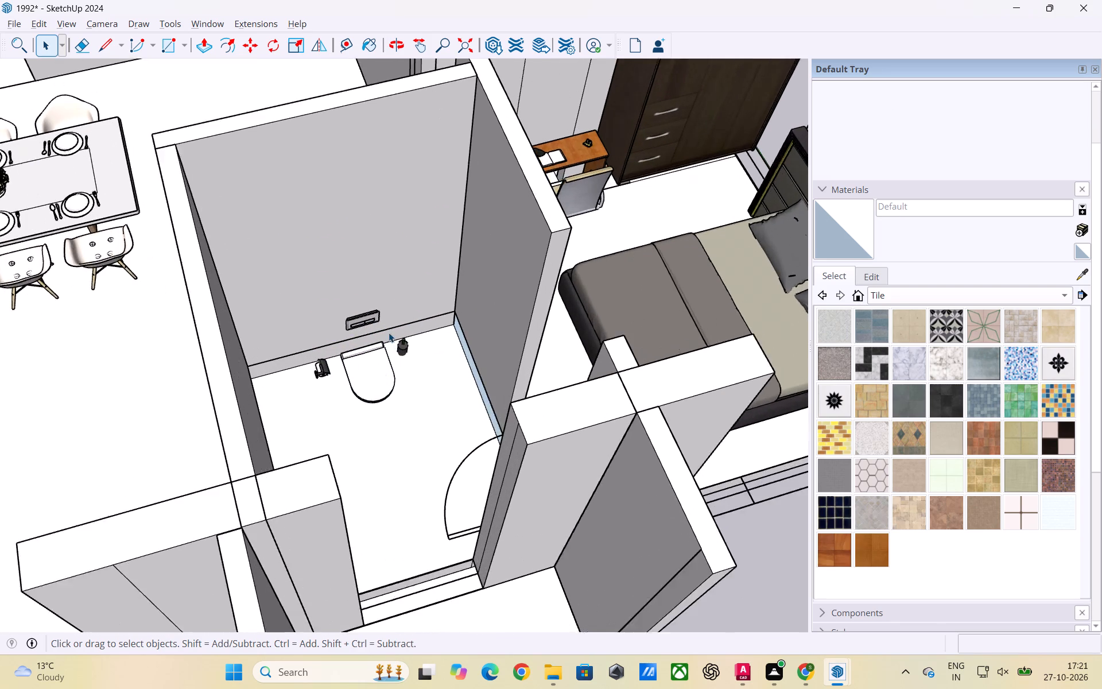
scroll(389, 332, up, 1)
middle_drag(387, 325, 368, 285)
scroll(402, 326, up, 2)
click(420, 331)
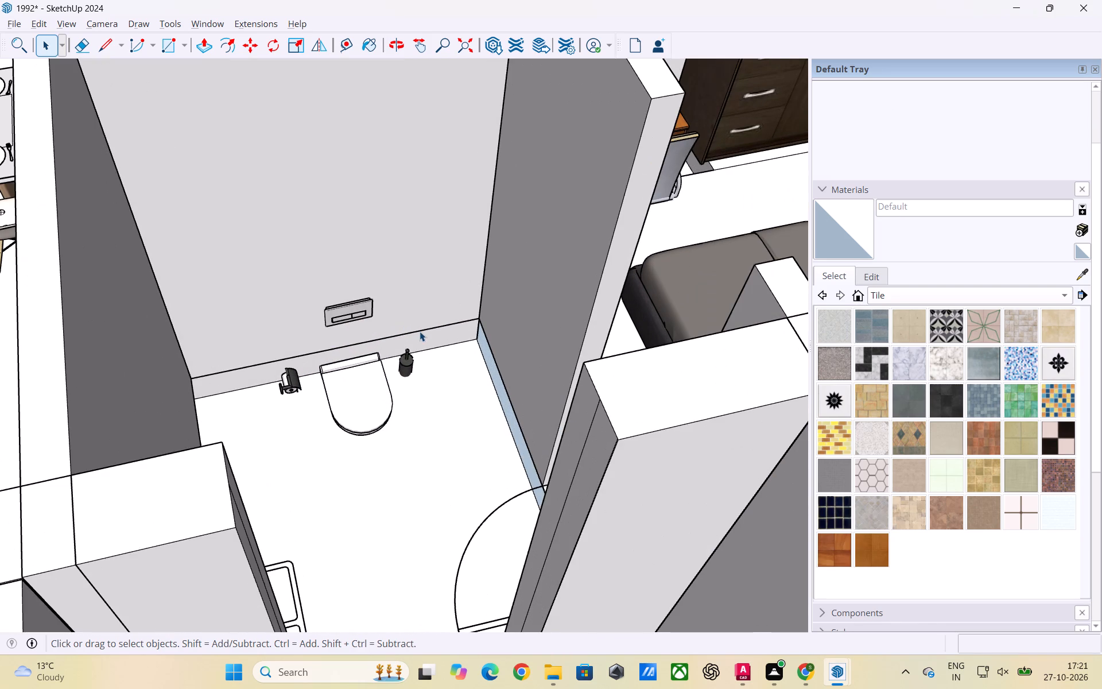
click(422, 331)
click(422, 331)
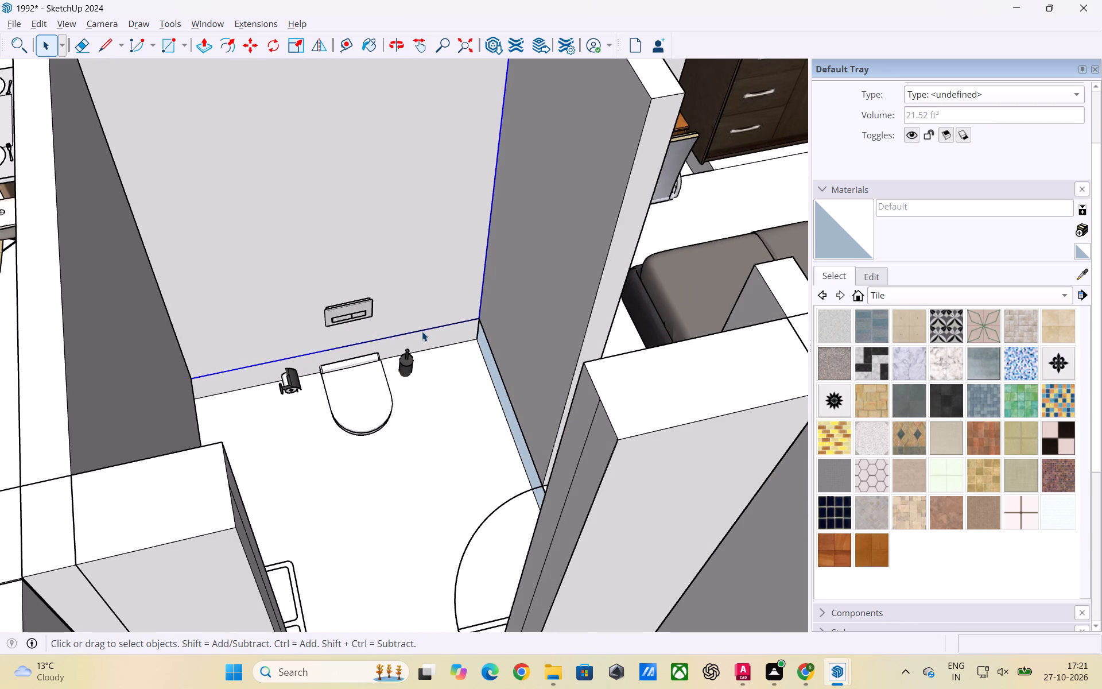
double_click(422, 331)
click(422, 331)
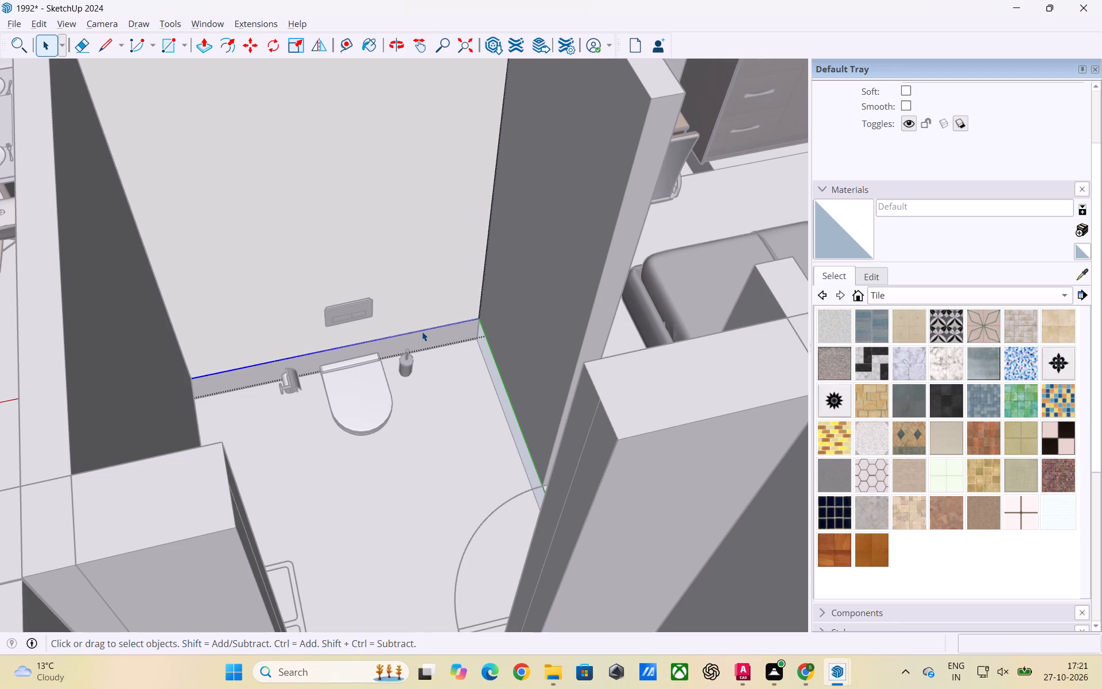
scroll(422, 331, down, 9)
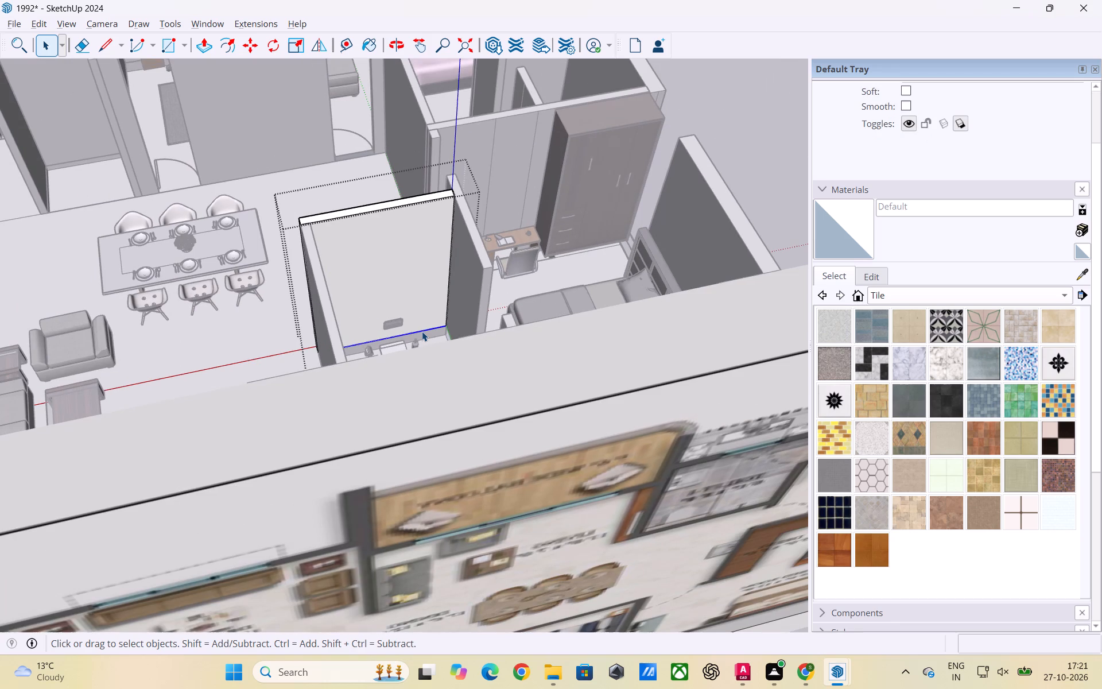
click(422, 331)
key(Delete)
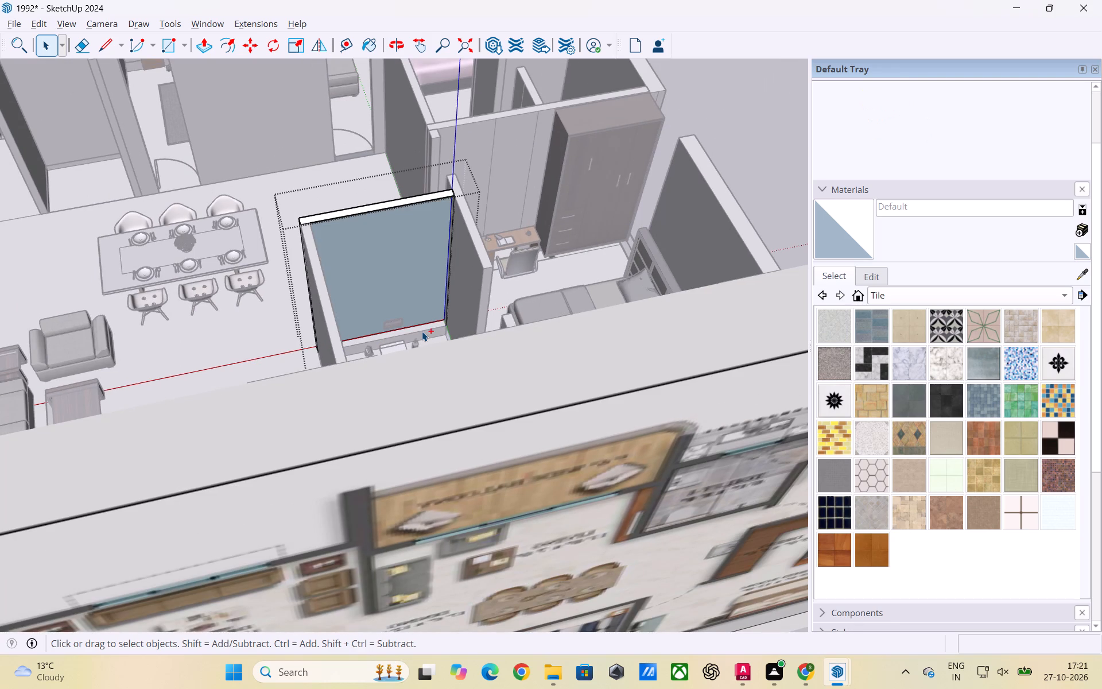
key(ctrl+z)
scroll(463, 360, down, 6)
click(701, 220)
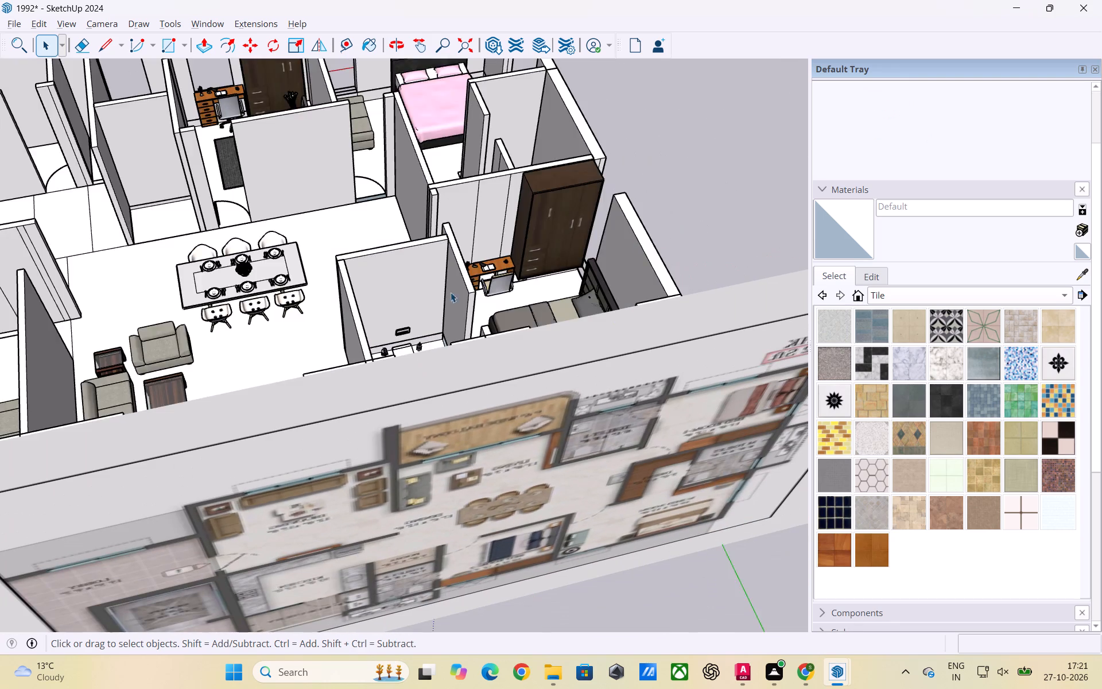
Examine the toilet set's placement and the floor edges beside the bathroom door and double basin.
scroll(405, 349, up, 3)
middle_drag(421, 369, 426, 418)
scroll(418, 329, up, 3)
middle_drag(461, 325, 246, 338)
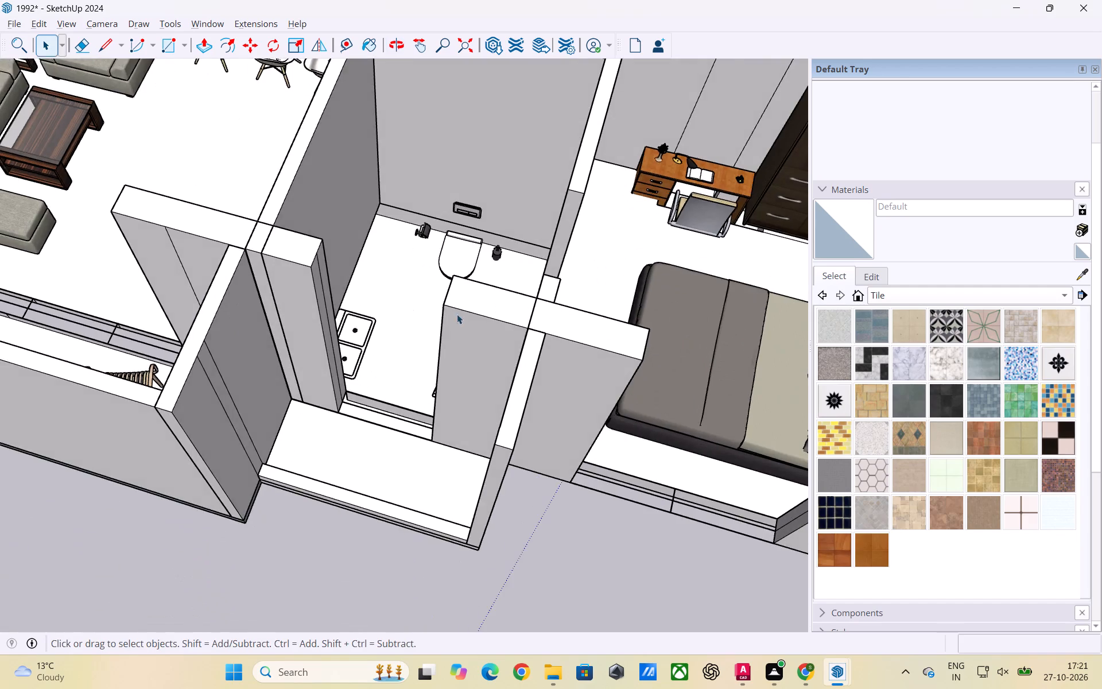
scroll(466, 316, up, 2)
middle_drag(431, 317, 591, 326)
scroll(531, 238, up, 3)
middle_drag(446, 251, 577, 260)
scroll(570, 269, up, 4)
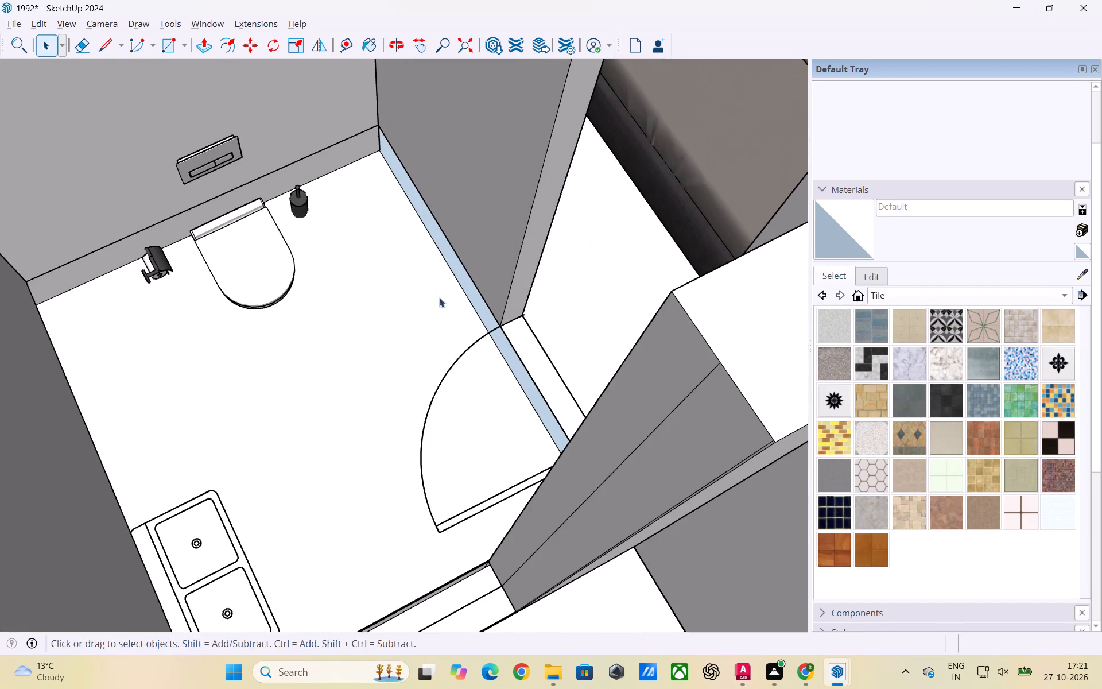
Inside the house's wall-and-floor group, push the bathroom floor's underside flush with the adjoining living room floor's underside.
middle_drag(443, 297, 488, 281)
scroll(504, 344, down, 4)
middle_drag(473, 324, 447, 413)
scroll(447, 202, up, 3)
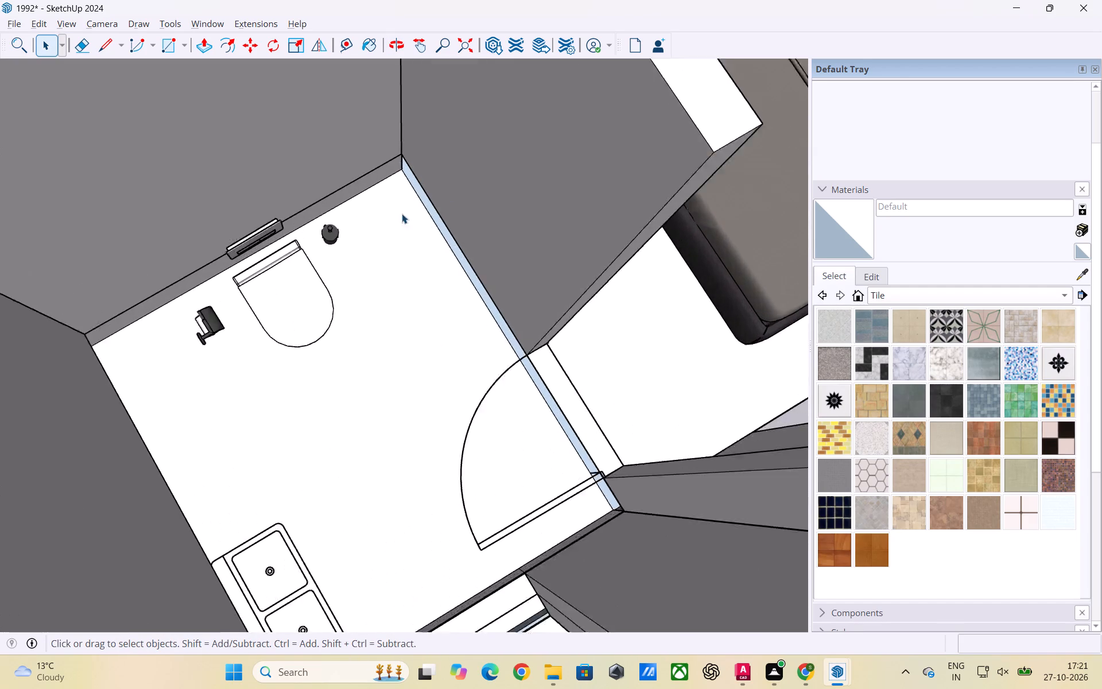
scroll(402, 214, up, 2)
middle_drag(425, 199, 473, 168)
scroll(352, 259, up, 2)
scroll(420, 261, down, 2)
middle_drag(432, 264, 453, 240)
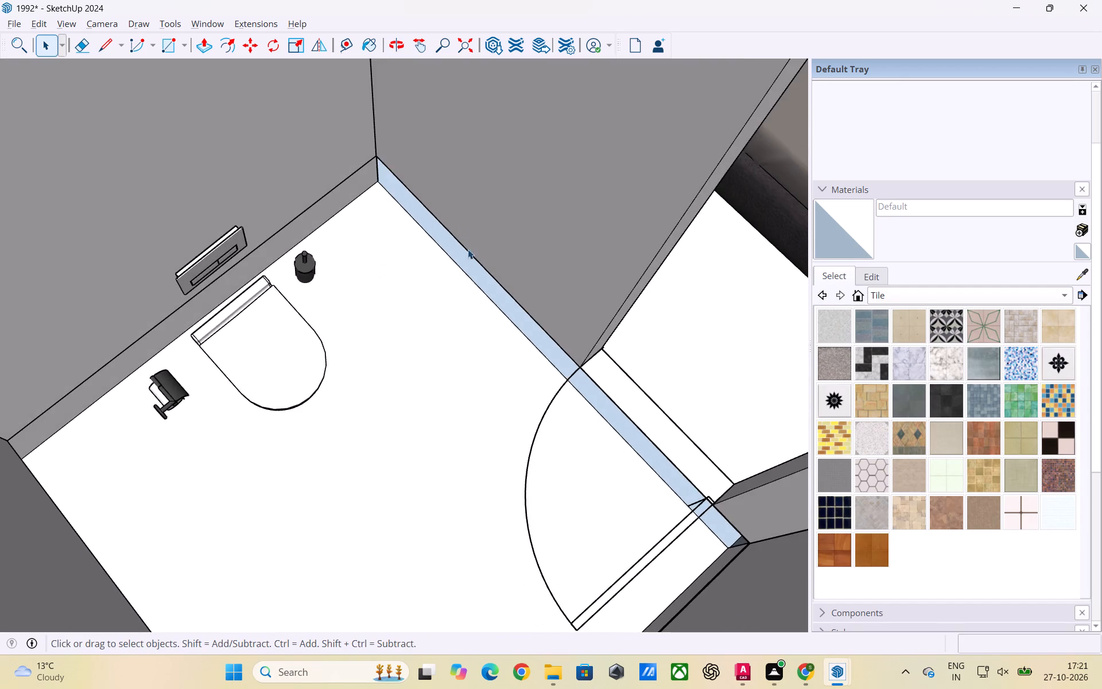
scroll(472, 277, down, 13)
middle_drag(480, 393, 486, 276)
scroll(587, 461, down, 1)
scroll(593, 478, up, 3)
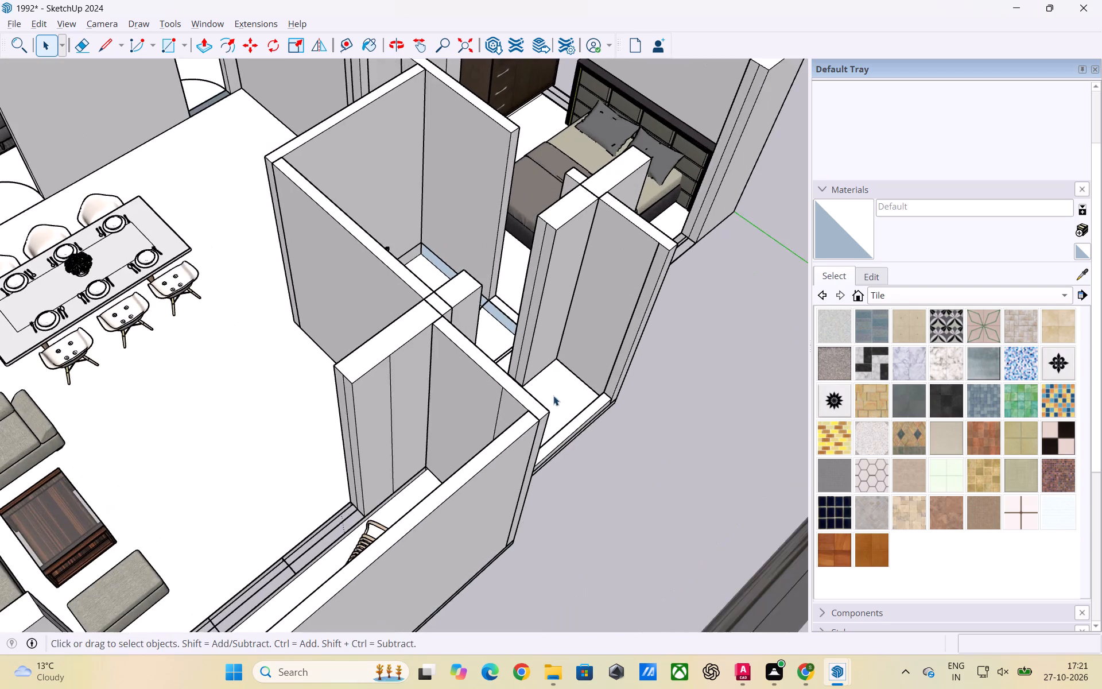
middle_drag(587, 514, 511, 270)
scroll(506, 358, down, 11)
middle_drag(481, 473, 497, 246)
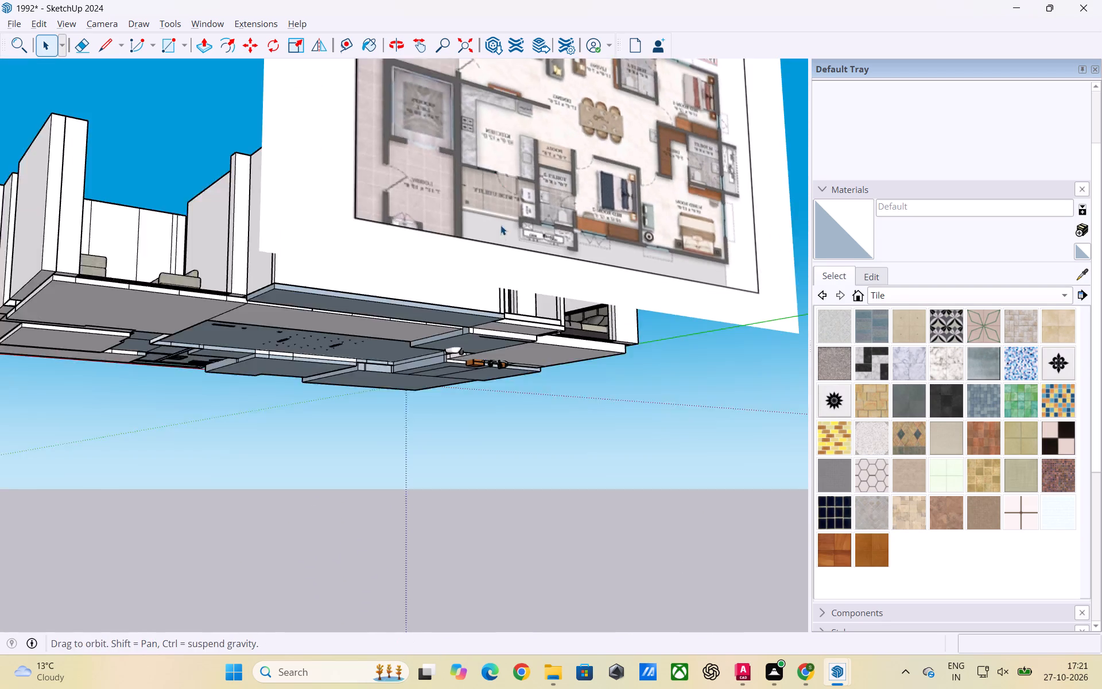
scroll(496, 350, up, 3)
middle_drag(491, 363, 495, 241)
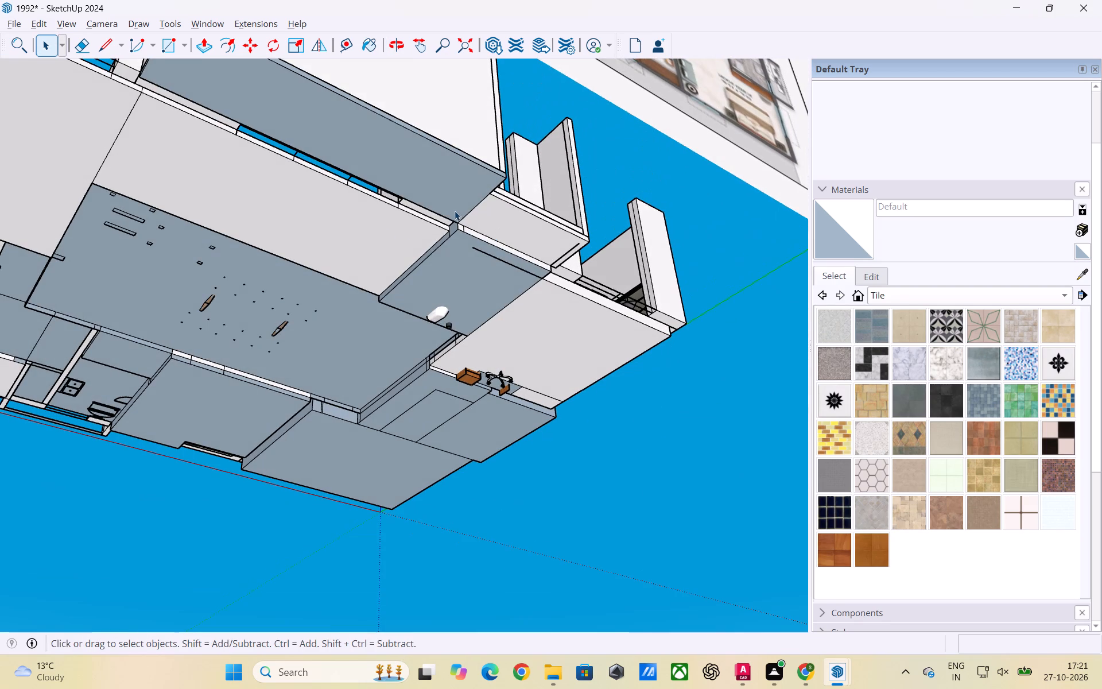
middle_drag(439, 212, 298, 201)
scroll(708, 250, down, 3)
scroll(299, 195, up, 6)
middle_drag(354, 213, 364, 152)
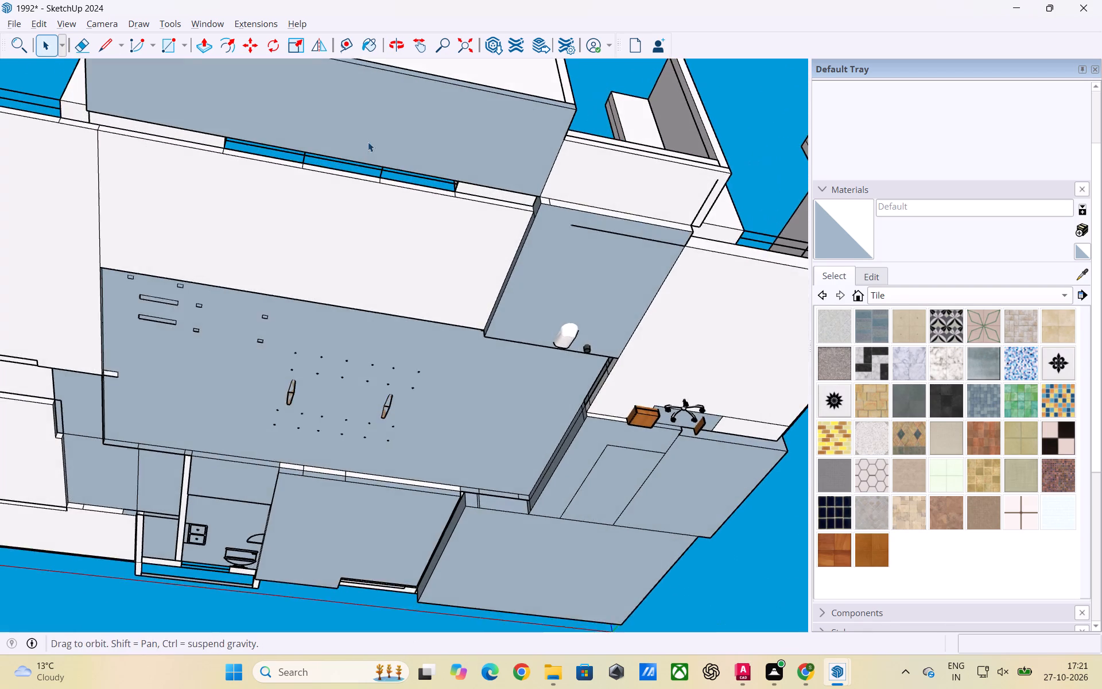
scroll(348, 168, up, 3)
middle_drag(439, 185, 370, 164)
scroll(571, 178, down, 2)
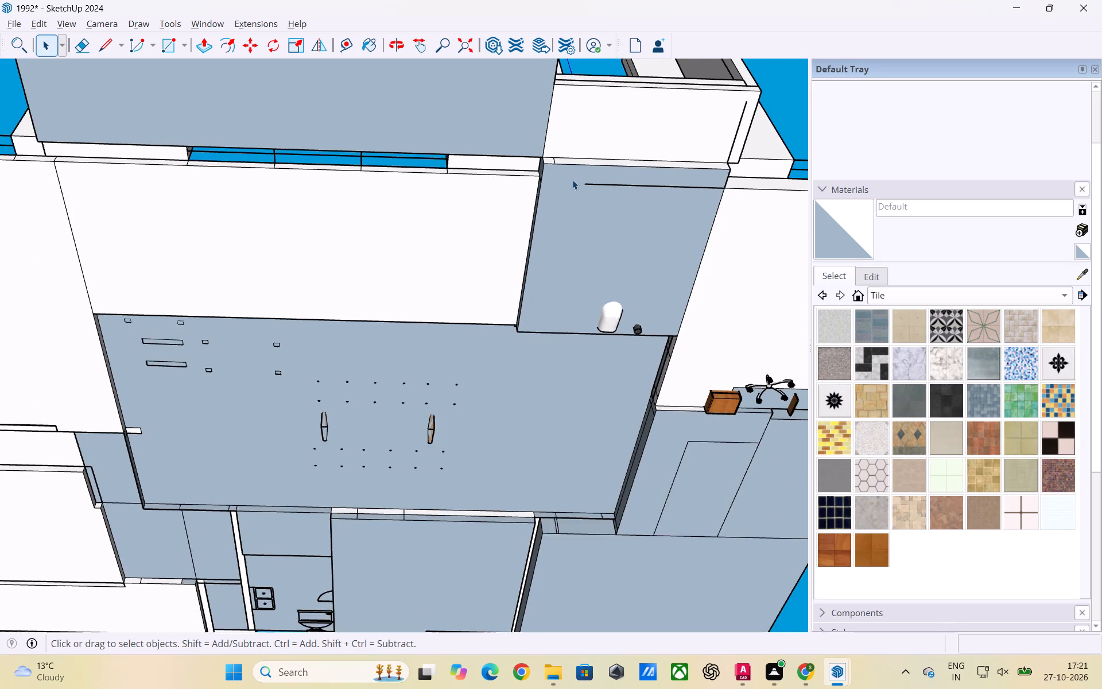
scroll(572, 180, down, 2)
scroll(560, 239, up, 2)
click(576, 230)
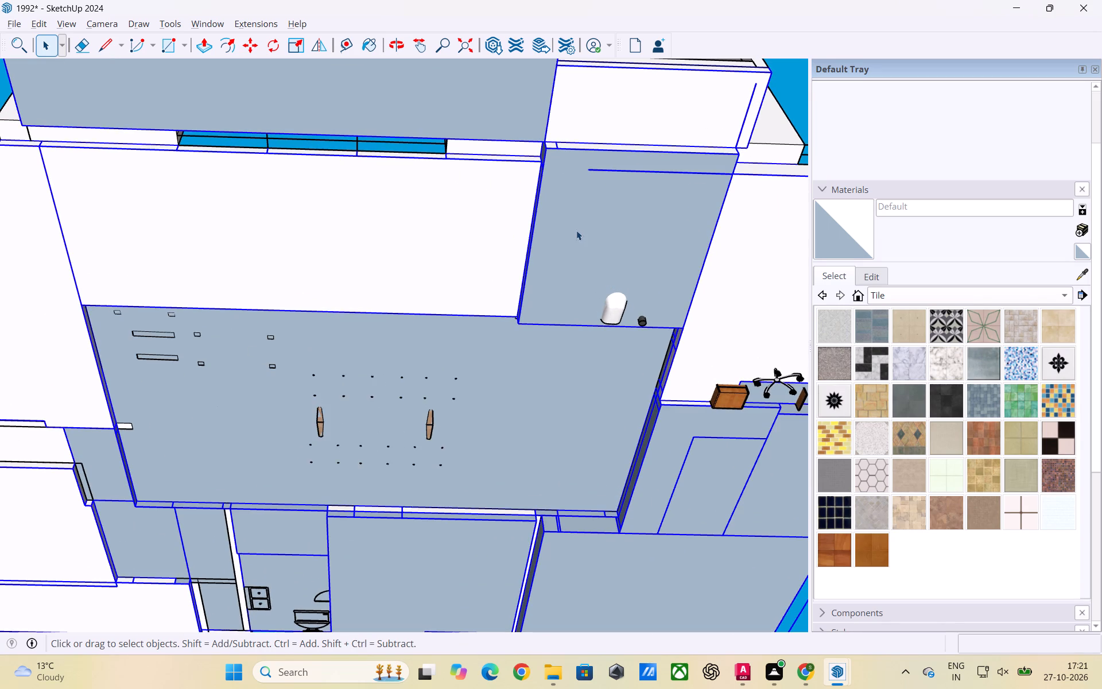
double_click(577, 230)
click(582, 239)
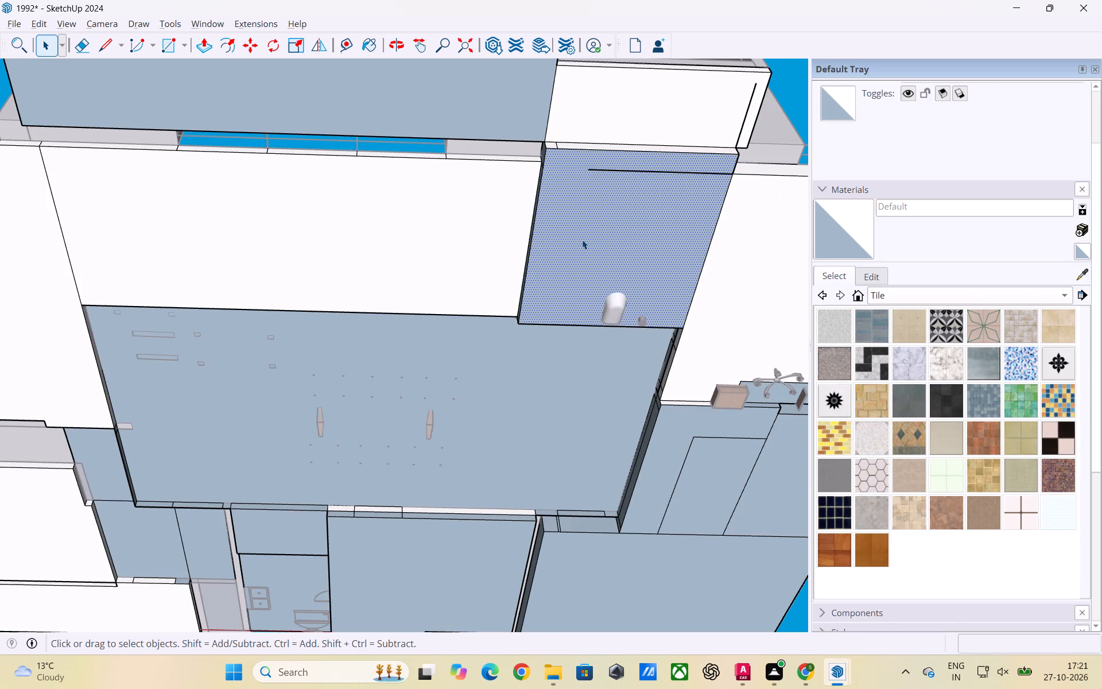
key(p)
click(582, 239)
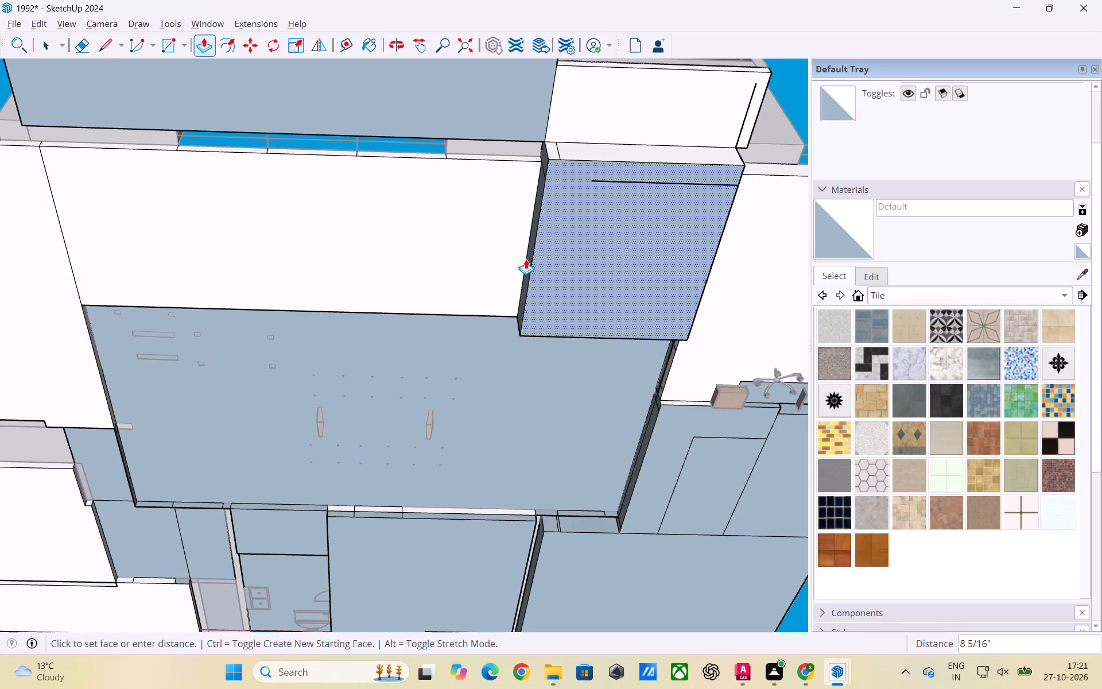
click(410, 259)
key(space)
click(404, 265)
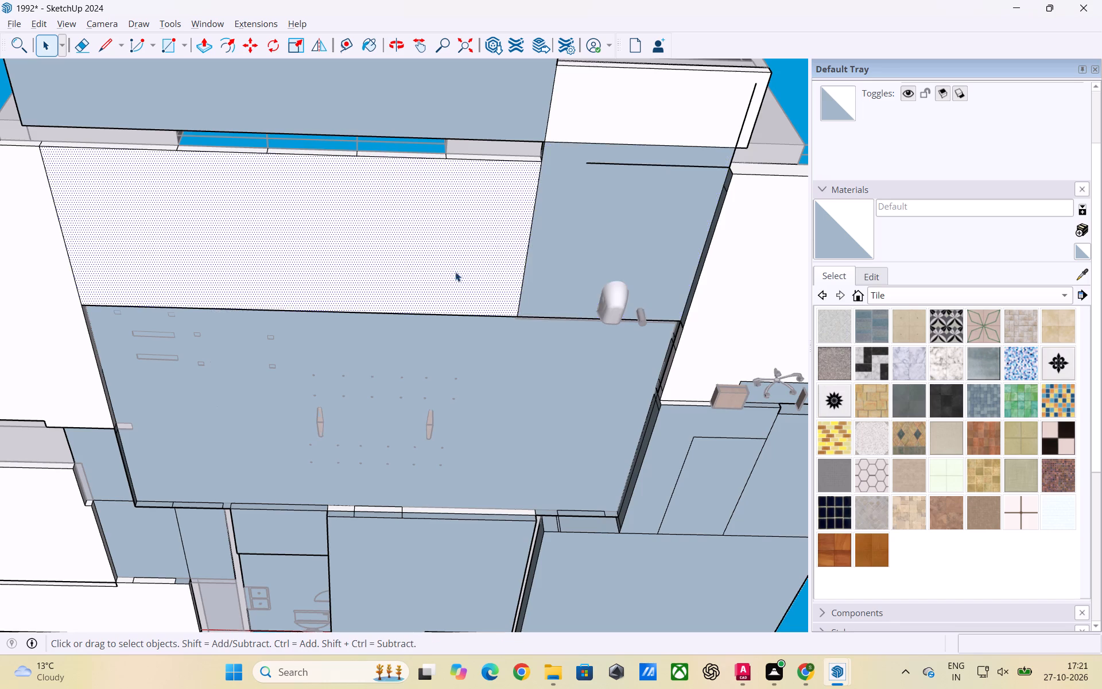
scroll(405, 261, down, 5)
click(775, 474)
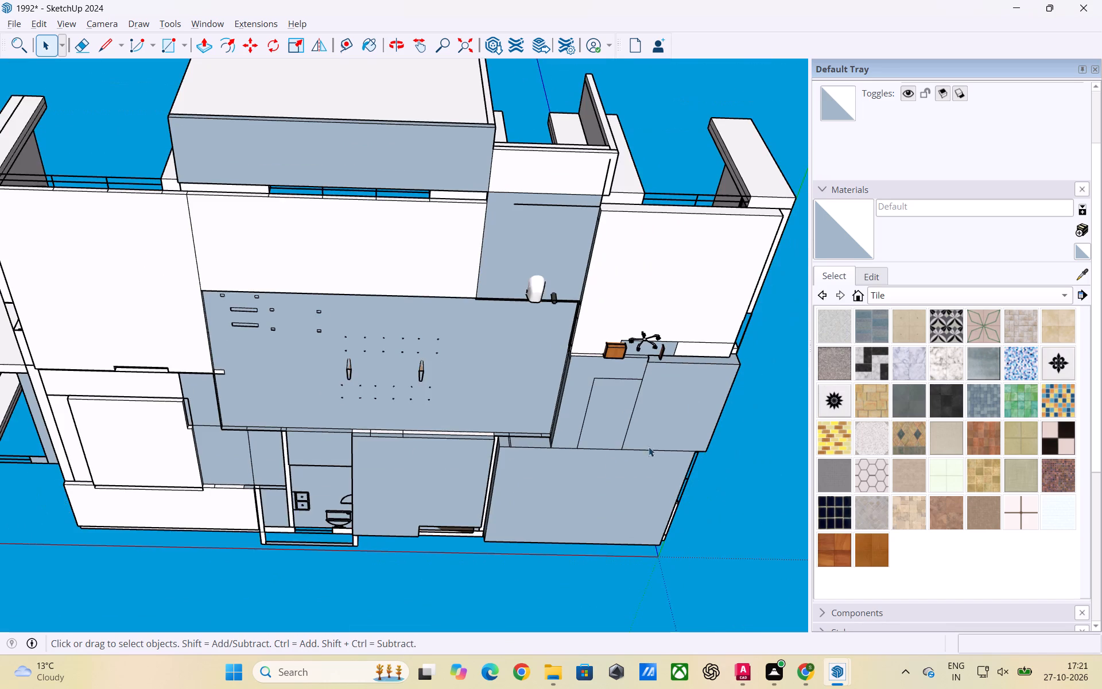
Examine the undersides of the floors for gaps and level differences, especially around the doorway between the hall and corner bedroom.
scroll(401, 412, up, 3)
scroll(401, 401, down, 6)
scroll(397, 472, up, 3)
scroll(296, 394, down, 1)
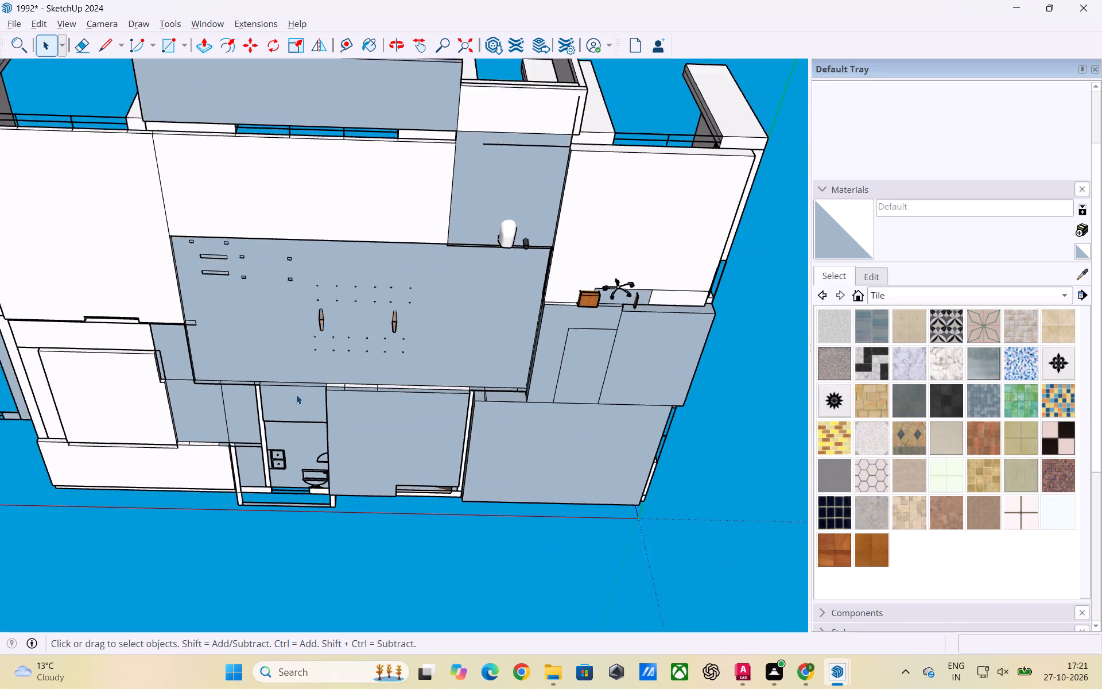
scroll(296, 394, down, 1)
scroll(492, 445, up, 5)
middle_drag(487, 456, 498, 318)
scroll(474, 339, up, 3)
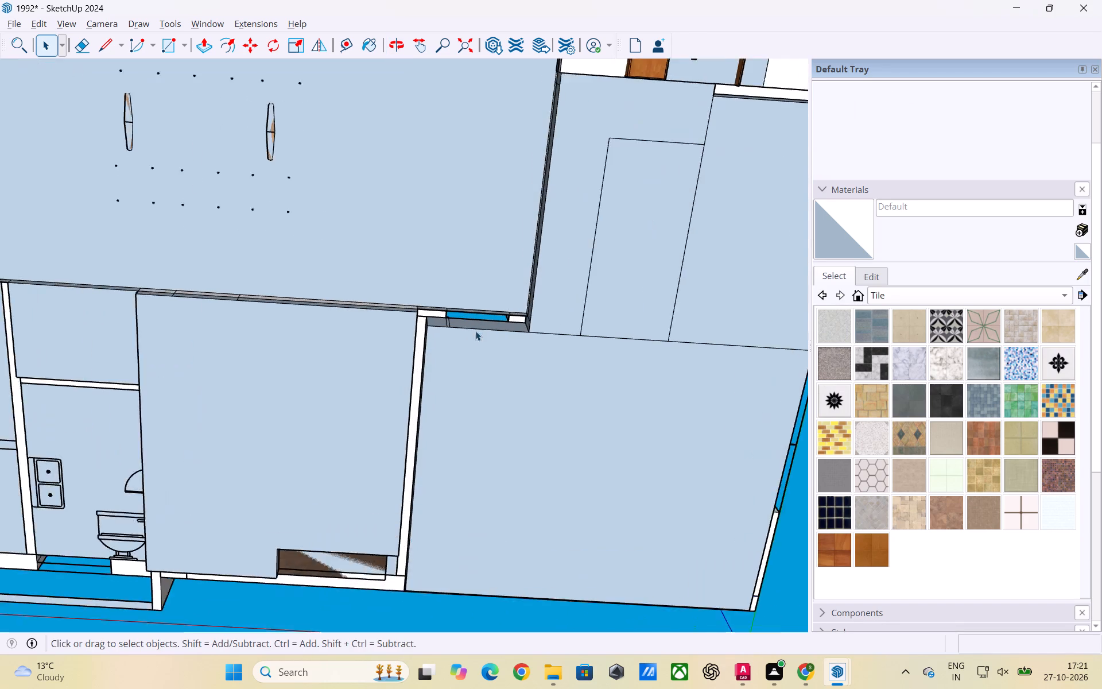
middle_drag(473, 350, 620, 294)
scroll(534, 331, up, 4)
middle_drag(496, 353, 515, 247)
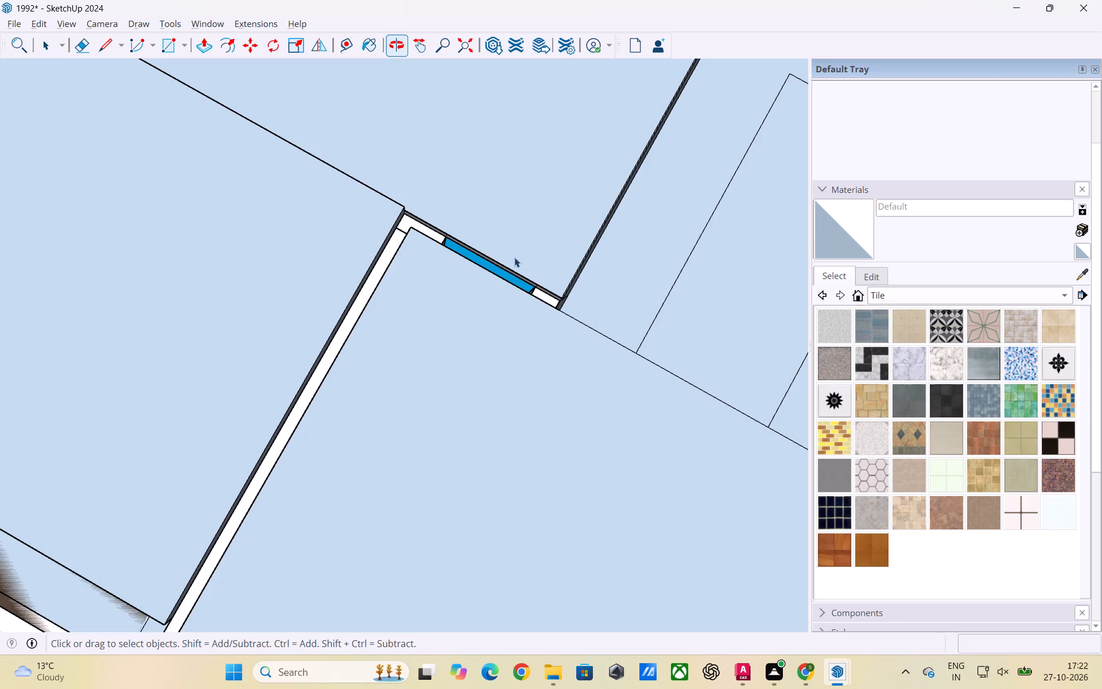
scroll(566, 291, down, 8)
scroll(369, 339, down, 7)
middle_drag(336, 406, 529, 415)
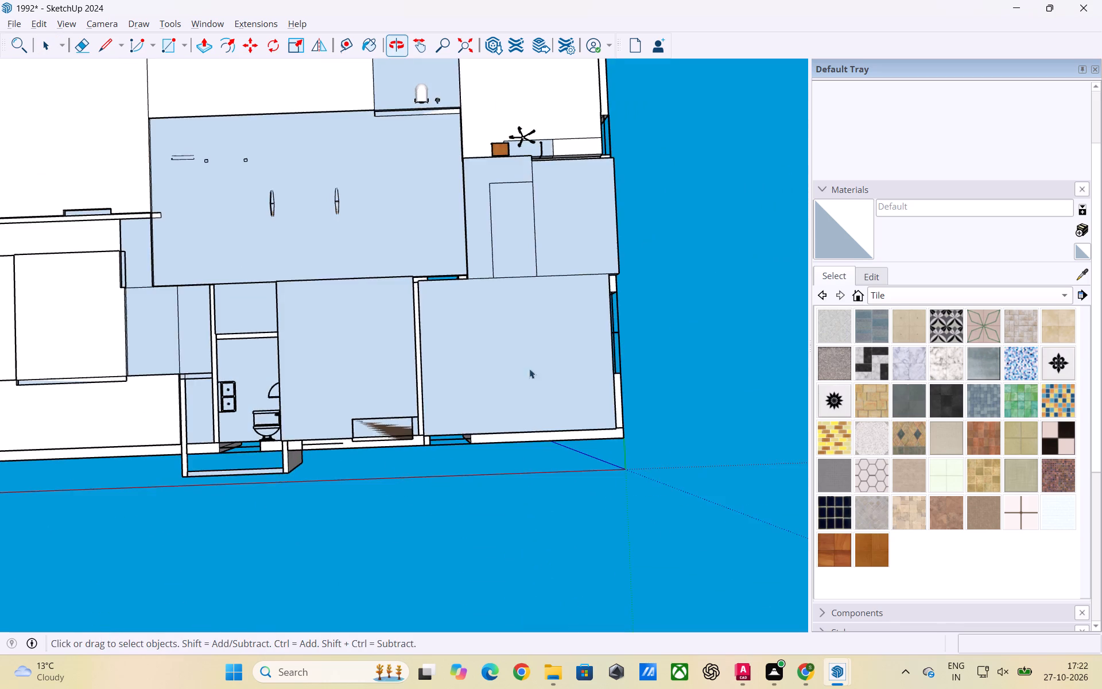
Draw an 8' 6" by 6' floor rectangle between the walls of the small projecting room beside the kitchen and group it.
scroll(572, 344, down, 8)
scroll(355, 313, up, 3)
scroll(432, 331, up, 2)
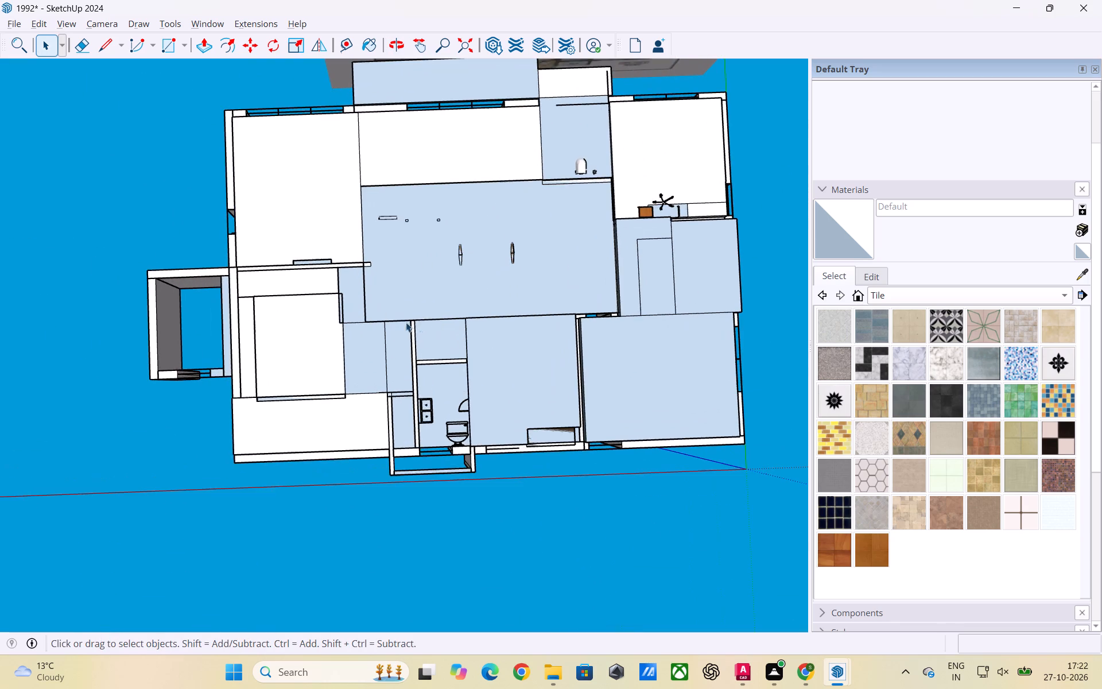
scroll(562, 400, down, 3)
scroll(157, 328, up, 5)
key(r)
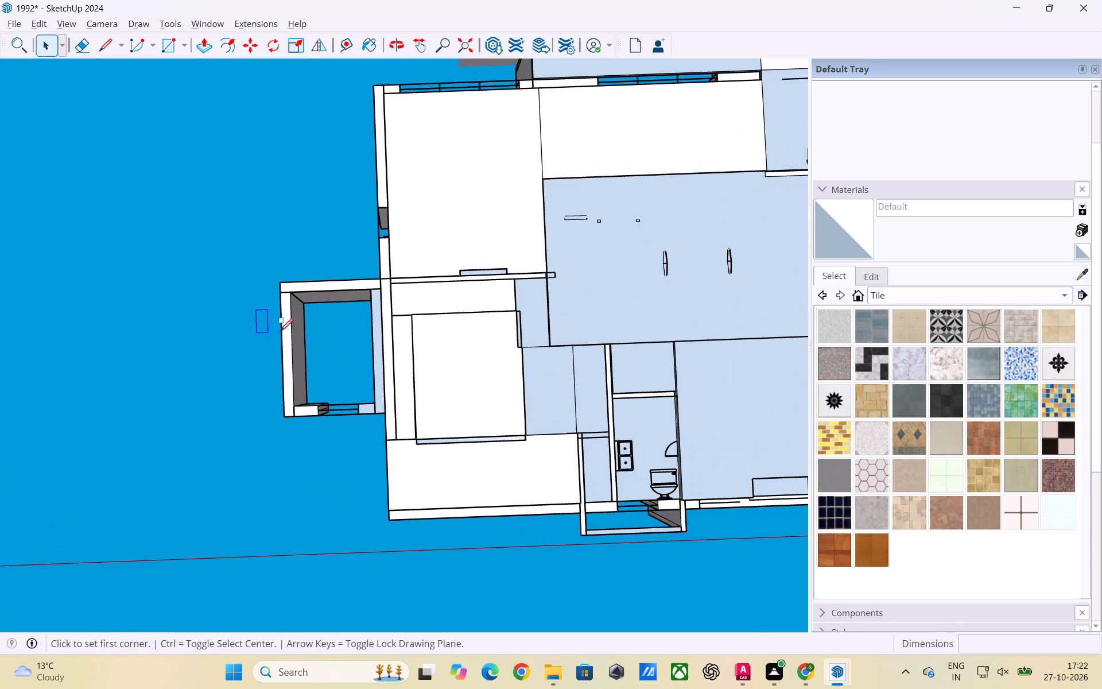
scroll(284, 331, up, 6)
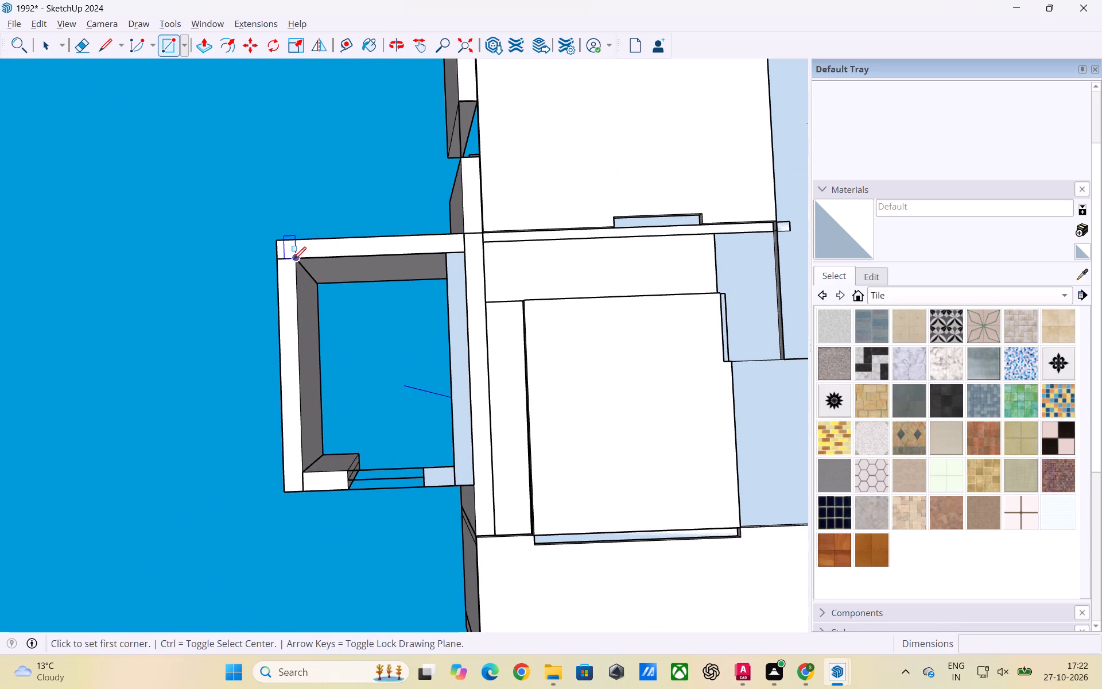
click(293, 260)
click(452, 466)
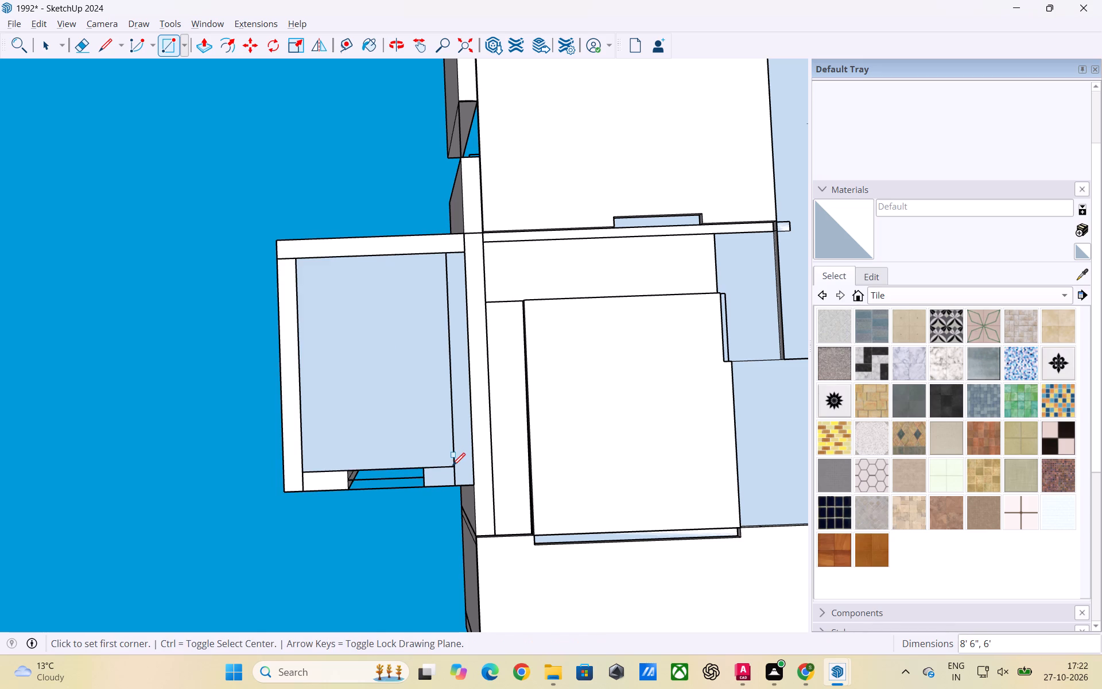
key(space)
click(108, 350)
double_click(354, 338)
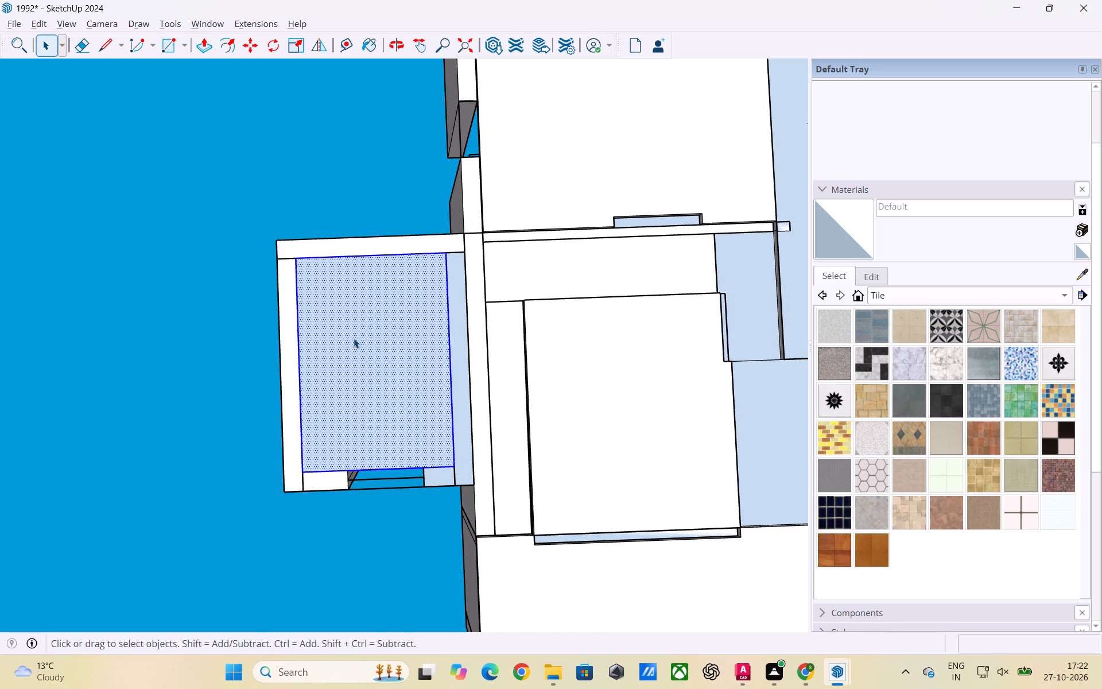
right_click(354, 338)
click(397, 467)
click(226, 405)
Inside the new floor group, Push/Pull the face level with the adjoining kitchen floor's underside.
triple_click(353, 365)
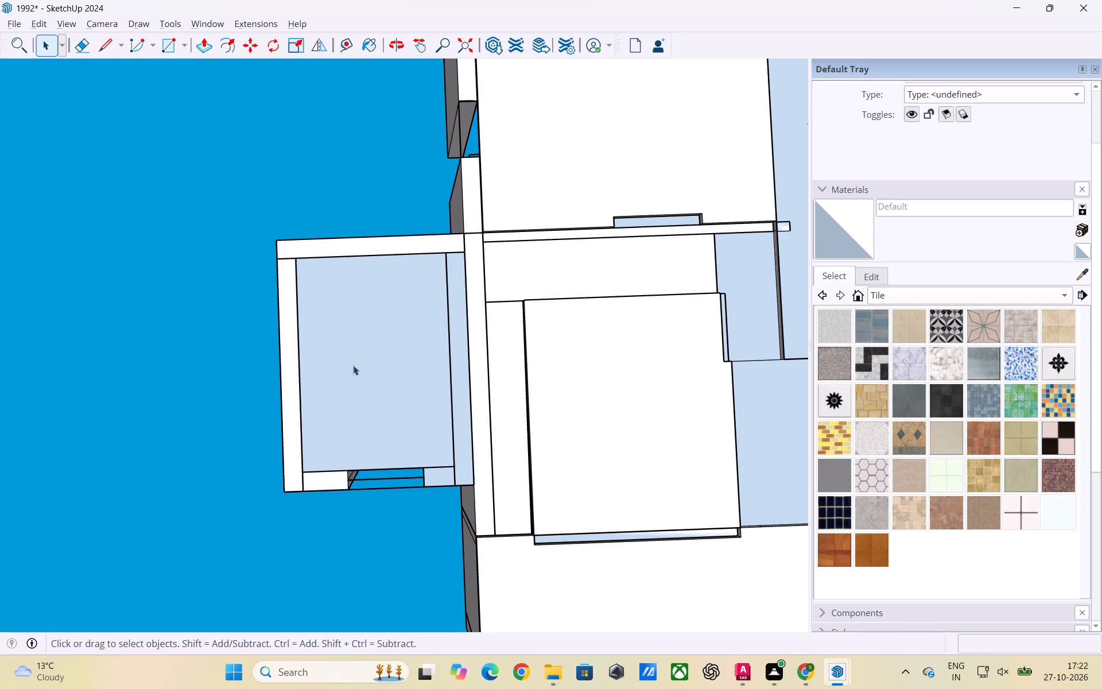
key(p)
click(354, 365)
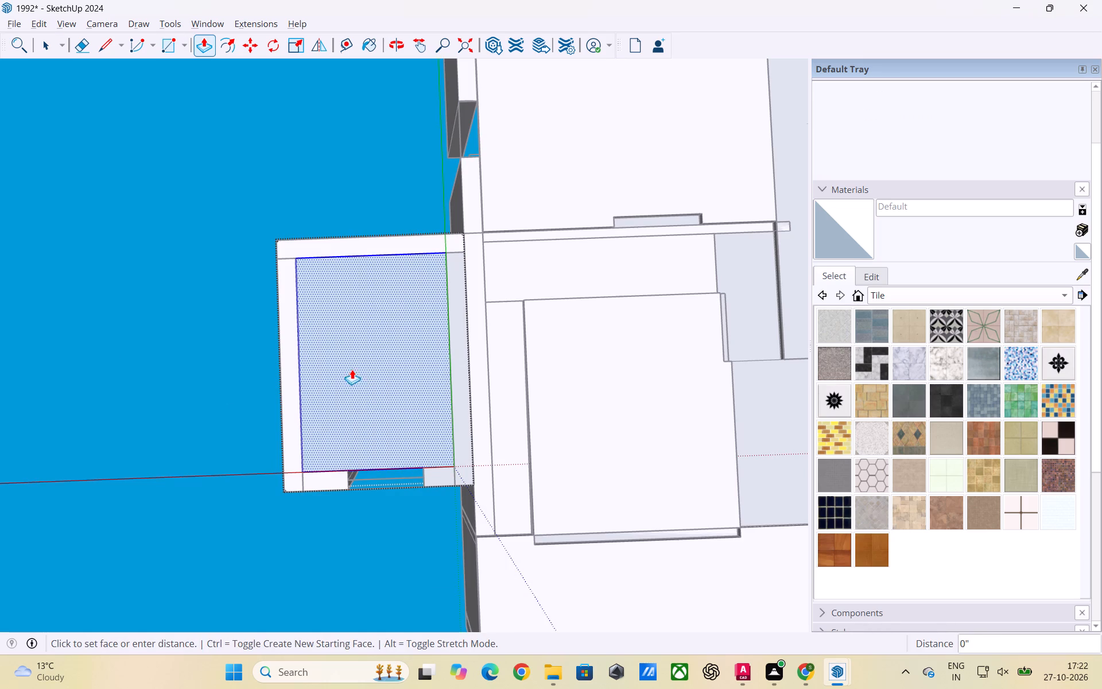
scroll(293, 365, down, 3)
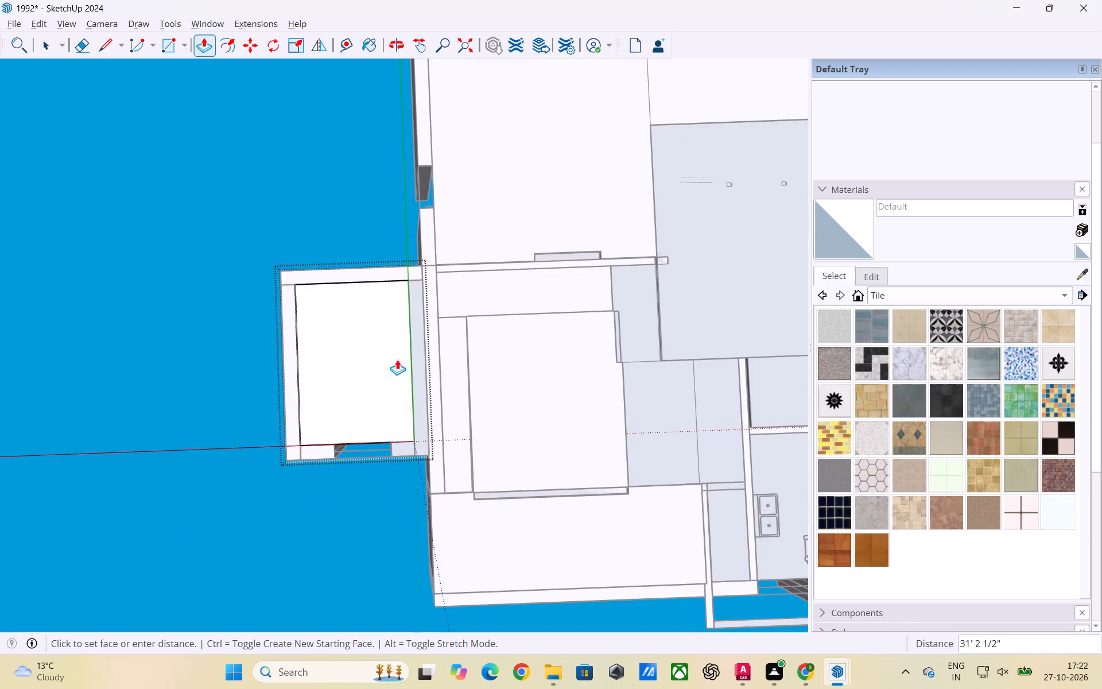
click(509, 358)
key(space)
click(110, 311)
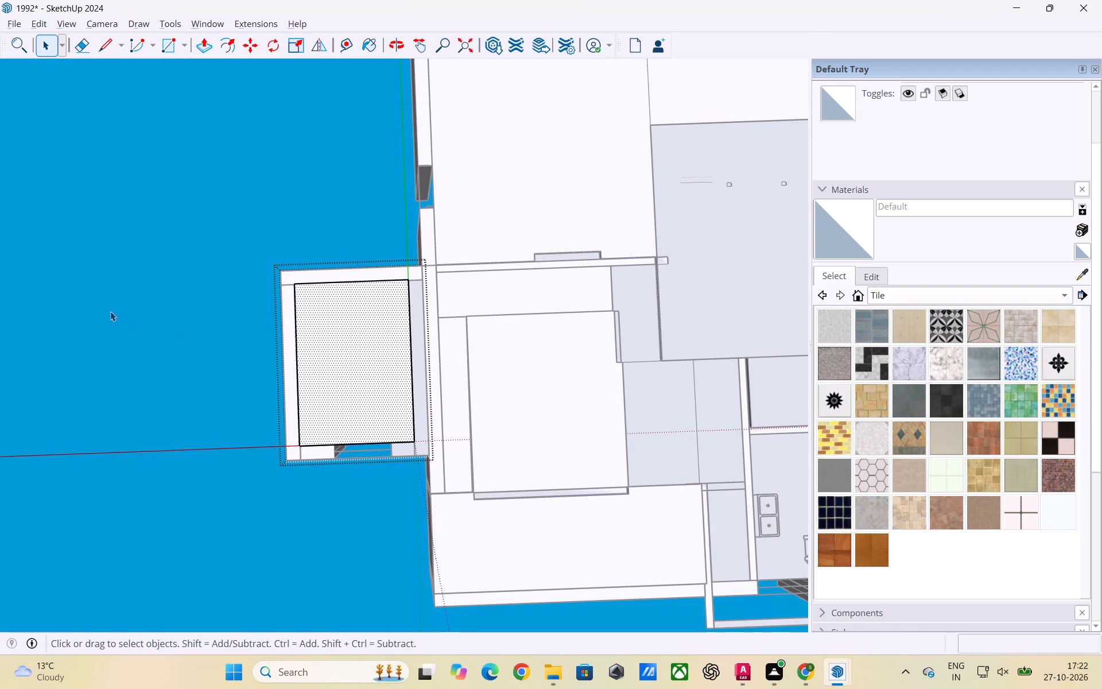
Examine the floors from below and the whole furnished layout from above, including the newly floored room beside the kitchen.
scroll(302, 306, down, 6)
scroll(358, 299, down, 6)
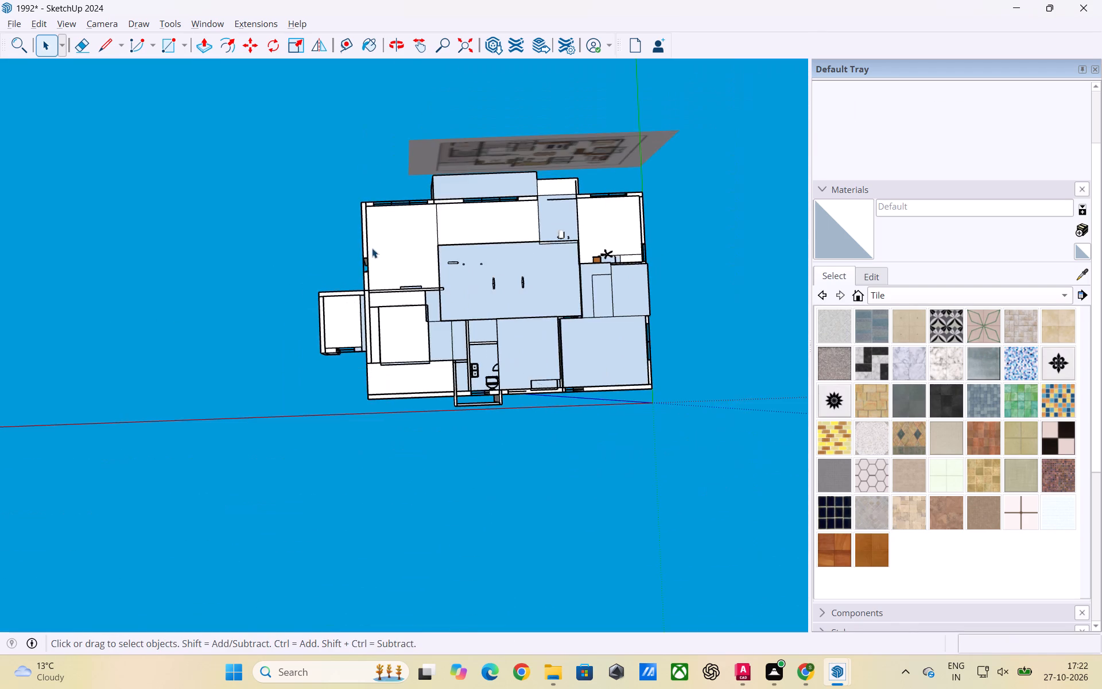
scroll(372, 248, up, 17)
scroll(352, 254, down, 6)
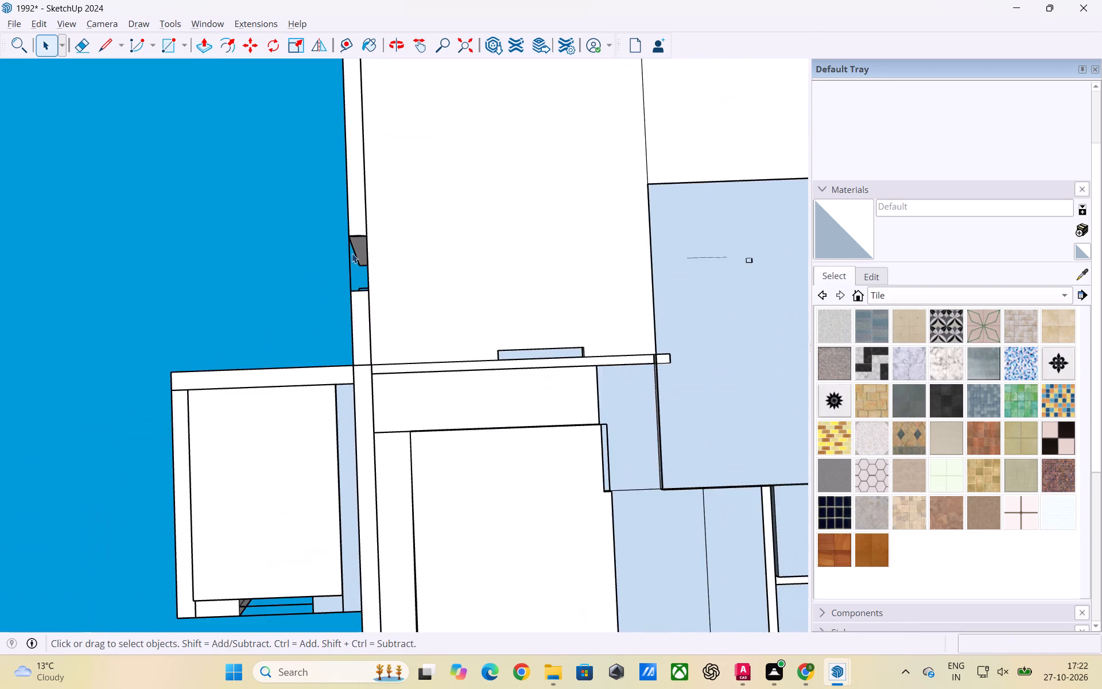
scroll(352, 253, down, 1)
scroll(276, 233, down, 10)
scroll(402, 245, down, 1)
middle_drag(403, 249, 413, 397)
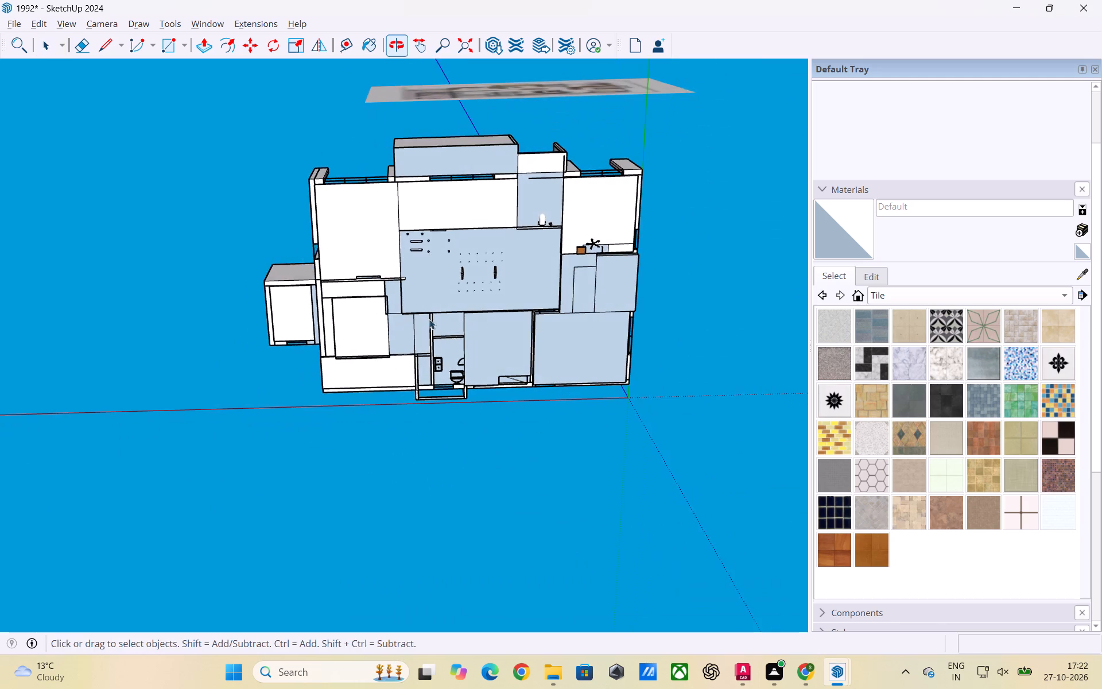
scroll(432, 308, up, 3)
middle_drag(443, 298, 452, 446)
scroll(443, 298, down, 1)
scroll(445, 340, up, 3)
scroll(452, 311, down, 2)
middle_drag(459, 347, 463, 435)
scroll(449, 344, up, 3)
scroll(449, 323, down, 2)
middle_drag(460, 374, 464, 400)
scroll(462, 382, down, 1)
scroll(464, 325, up, 2)
middle_drag(460, 335, 469, 409)
scroll(461, 343, down, 1)
scroll(451, 380, up, 4)
scroll(443, 357, down, 2)
middle_drag(446, 372, 446, 443)
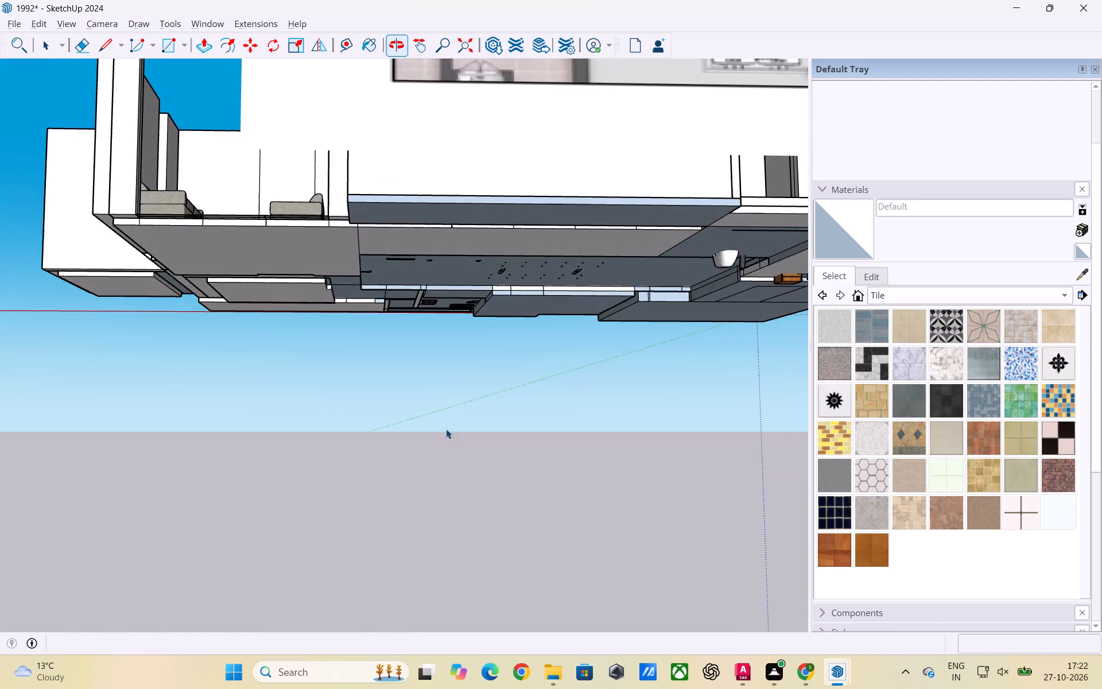
scroll(440, 408, up, 4)
scroll(434, 355, down, 2)
middle_drag(438, 380, 438, 446)
scroll(441, 405, up, 4)
scroll(441, 382, down, 3)
middle_drag(444, 402, 444, 451)
scroll(449, 408, up, 3)
scroll(452, 362, down, 4)
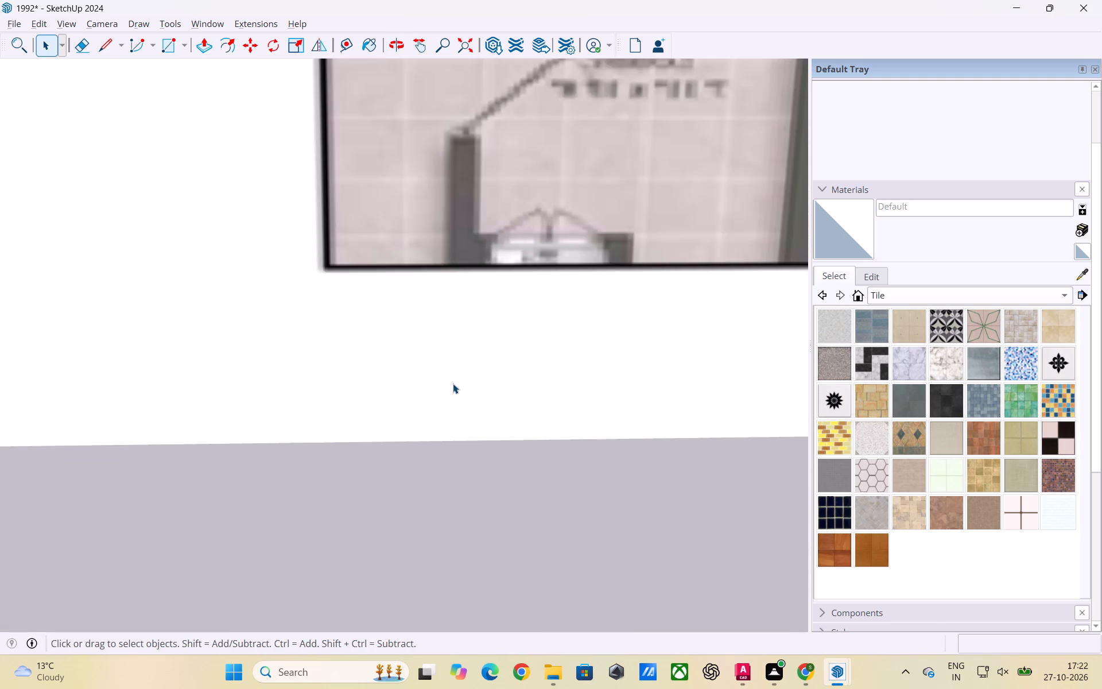
scroll(453, 384, down, 20)
middle_drag(465, 452, 465, 537)
scroll(457, 422, up, 3)
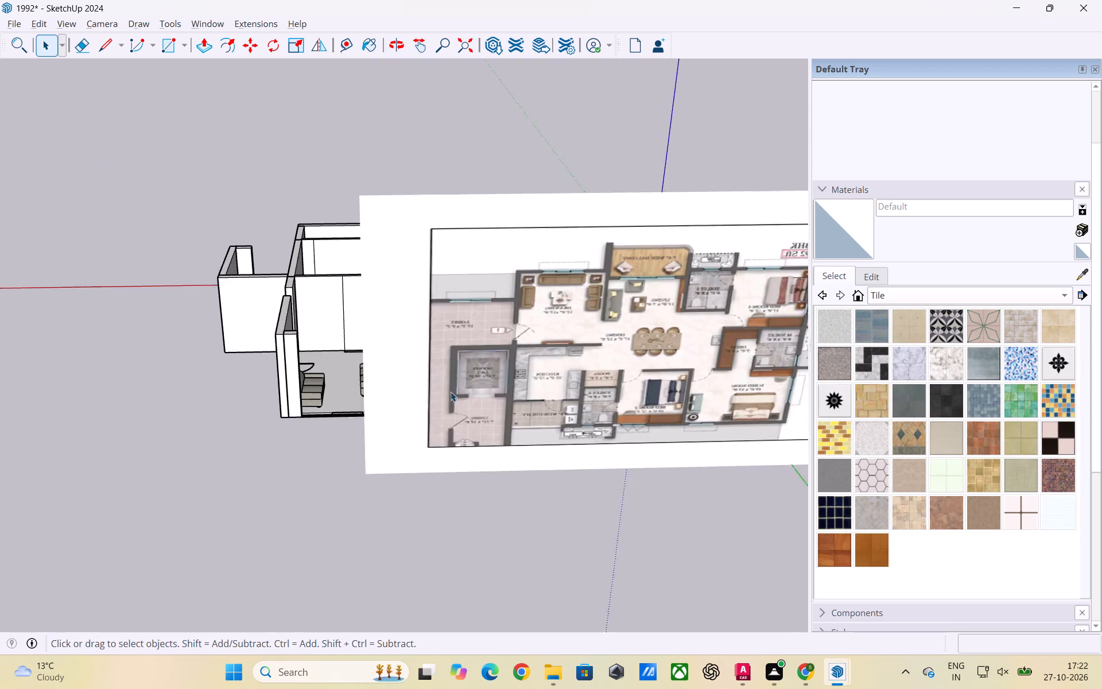
scroll(424, 365, down, 8)
middle_drag(461, 422, 461, 504)
scroll(429, 401, up, 4)
middle_drag(432, 425, 428, 527)
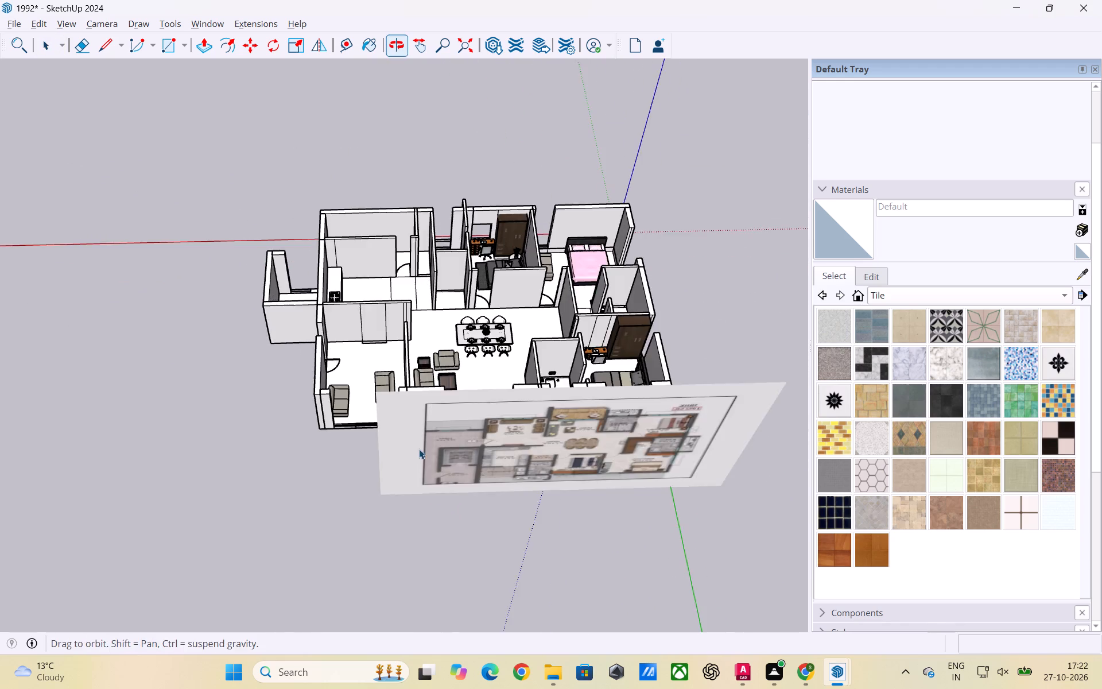
scroll(419, 445, up, 3)
middle_drag(419, 470, 416, 537)
scroll(418, 478, up, 3)
scroll(418, 483, down, 3)
middle_drag(419, 508, 418, 533)
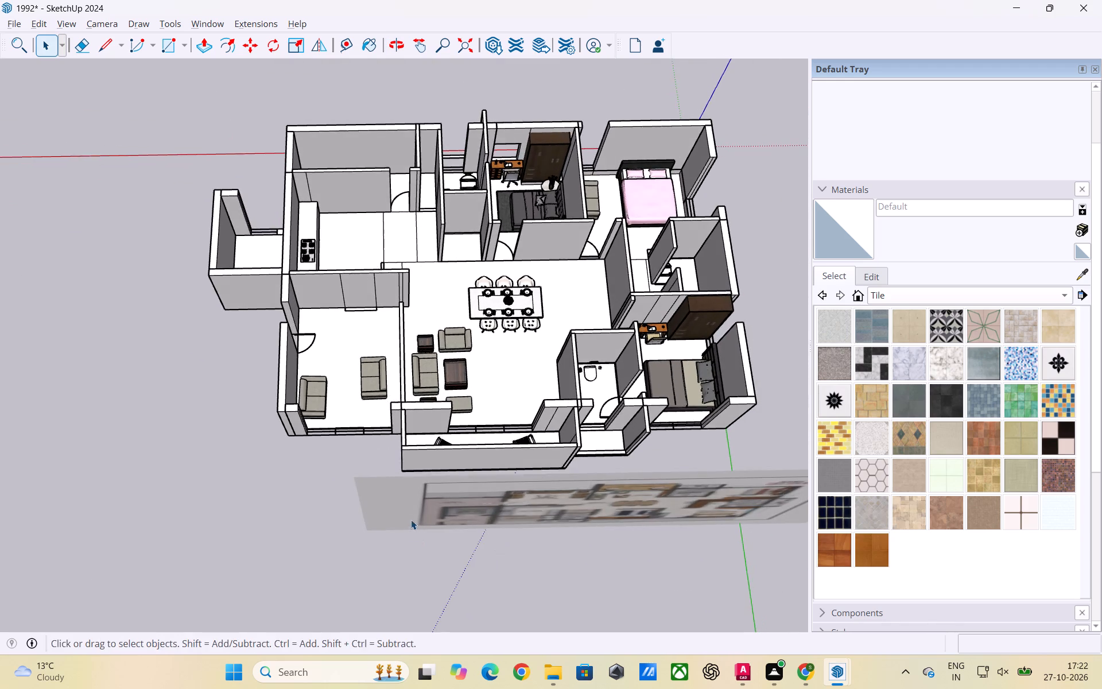
scroll(411, 520, up, 3)
middle_drag(405, 517, 405, 539)
scroll(405, 523, down, 1)
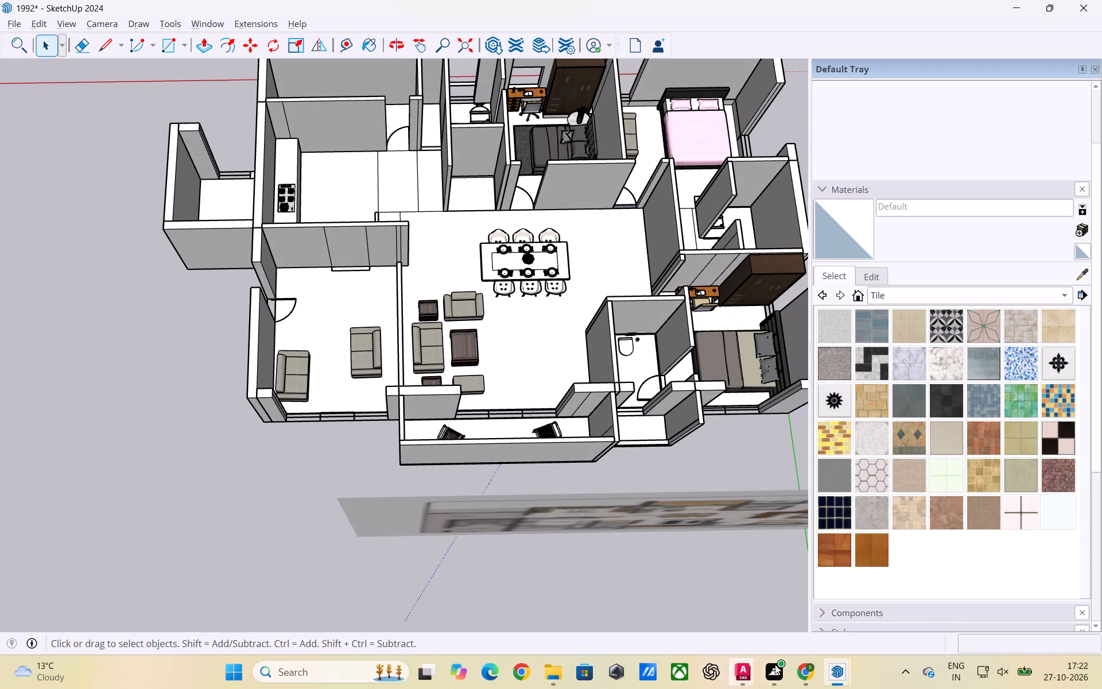
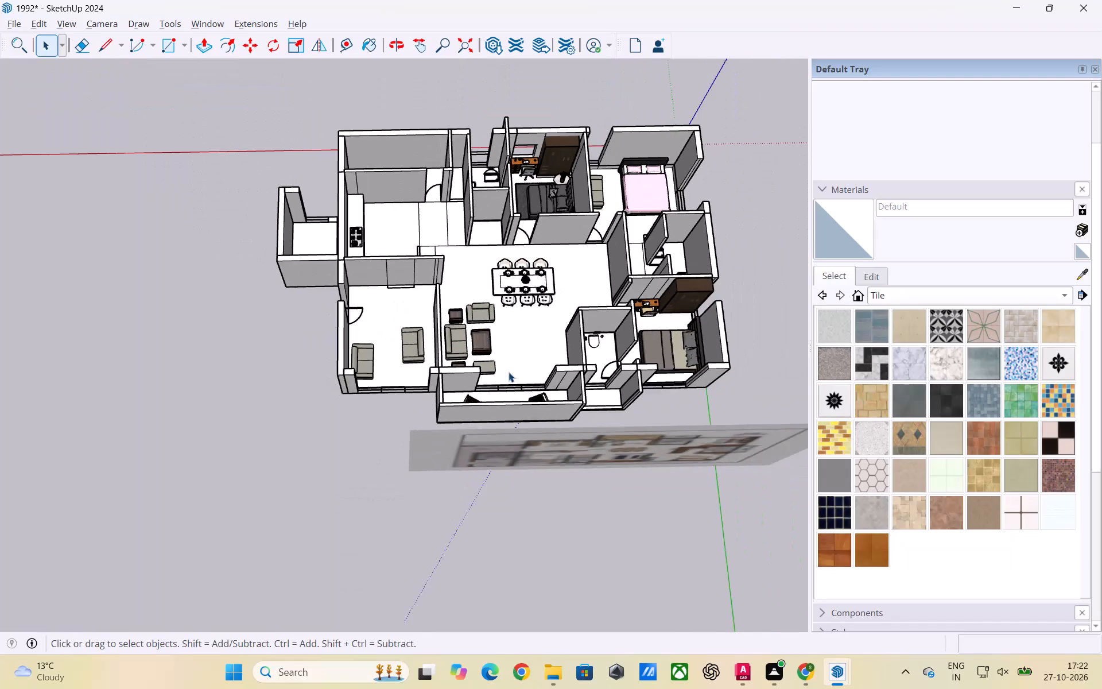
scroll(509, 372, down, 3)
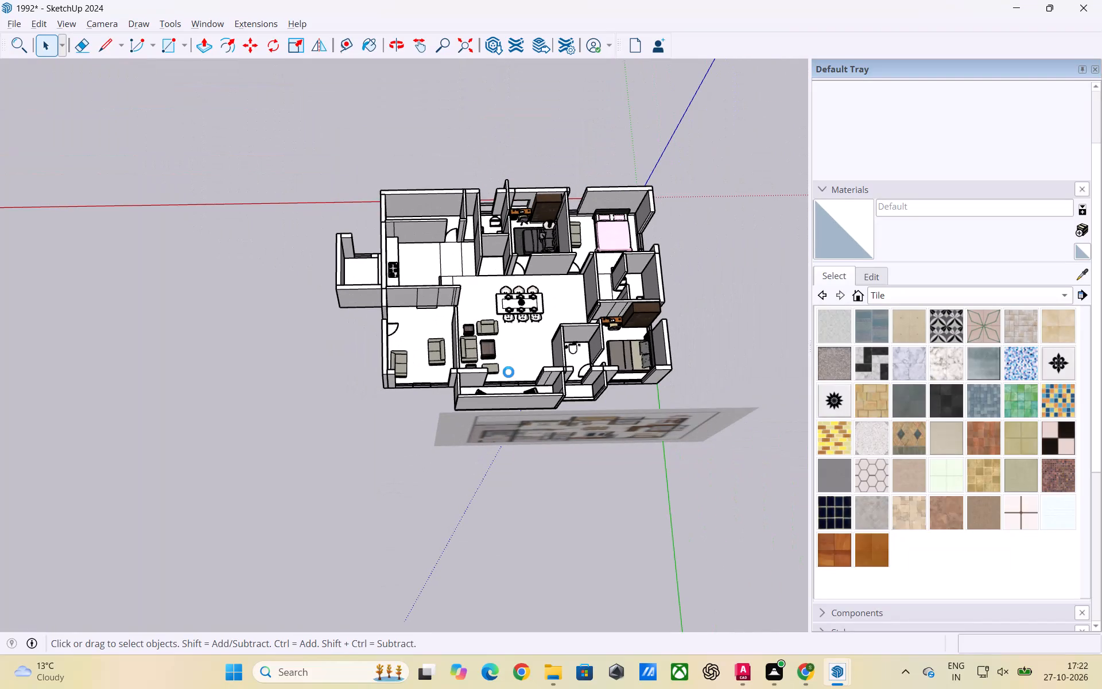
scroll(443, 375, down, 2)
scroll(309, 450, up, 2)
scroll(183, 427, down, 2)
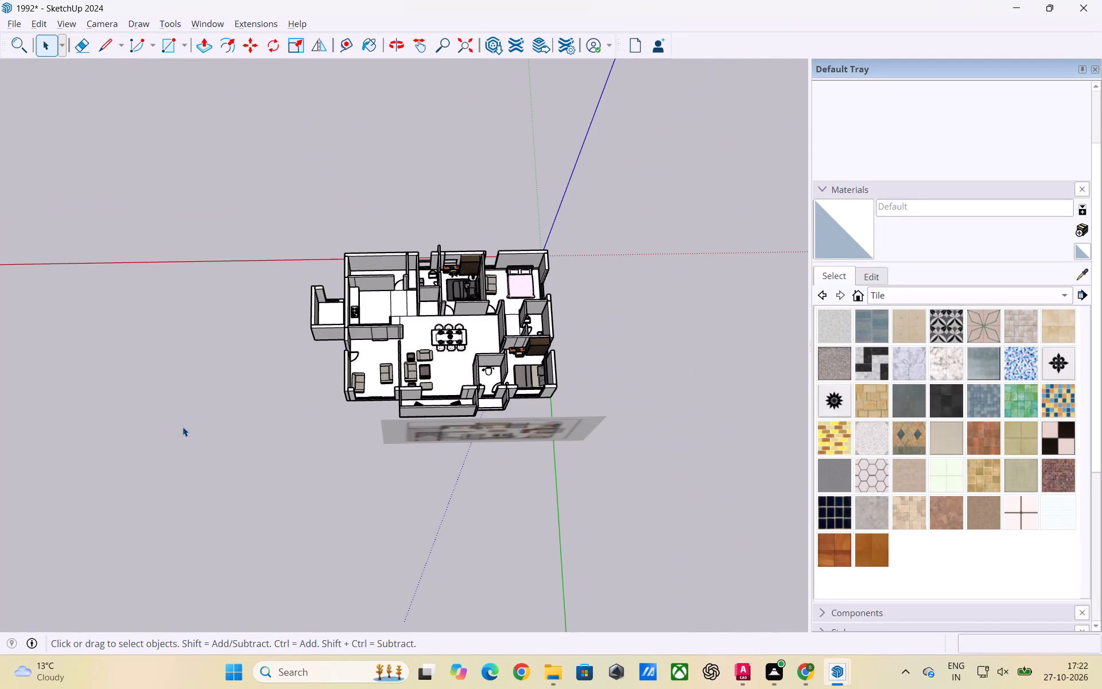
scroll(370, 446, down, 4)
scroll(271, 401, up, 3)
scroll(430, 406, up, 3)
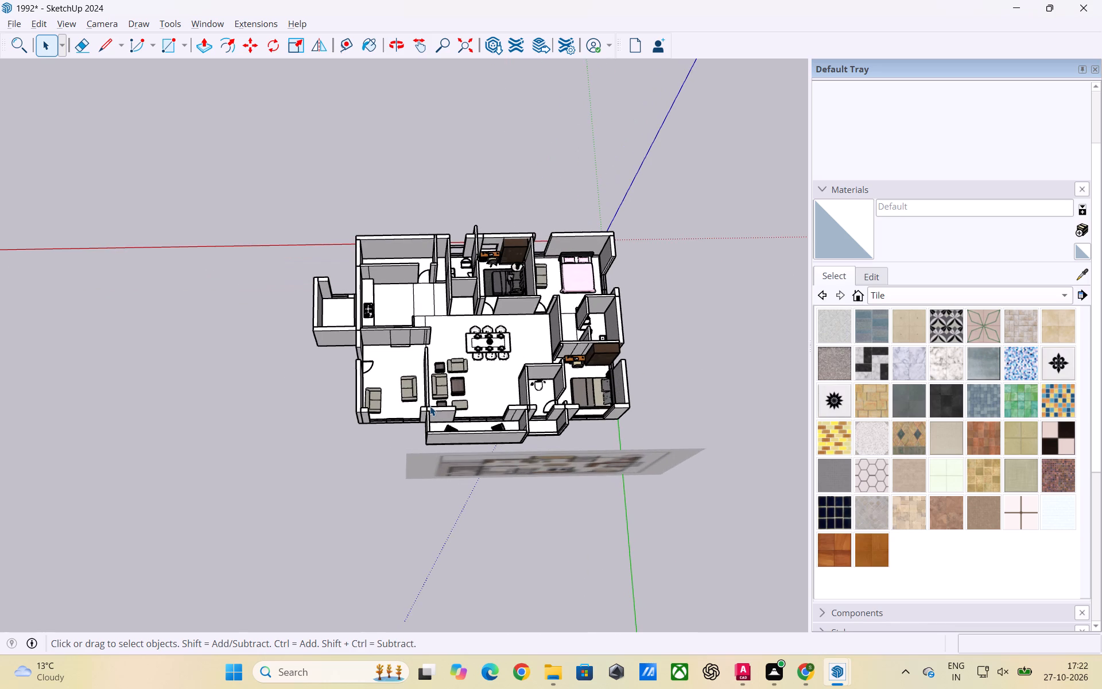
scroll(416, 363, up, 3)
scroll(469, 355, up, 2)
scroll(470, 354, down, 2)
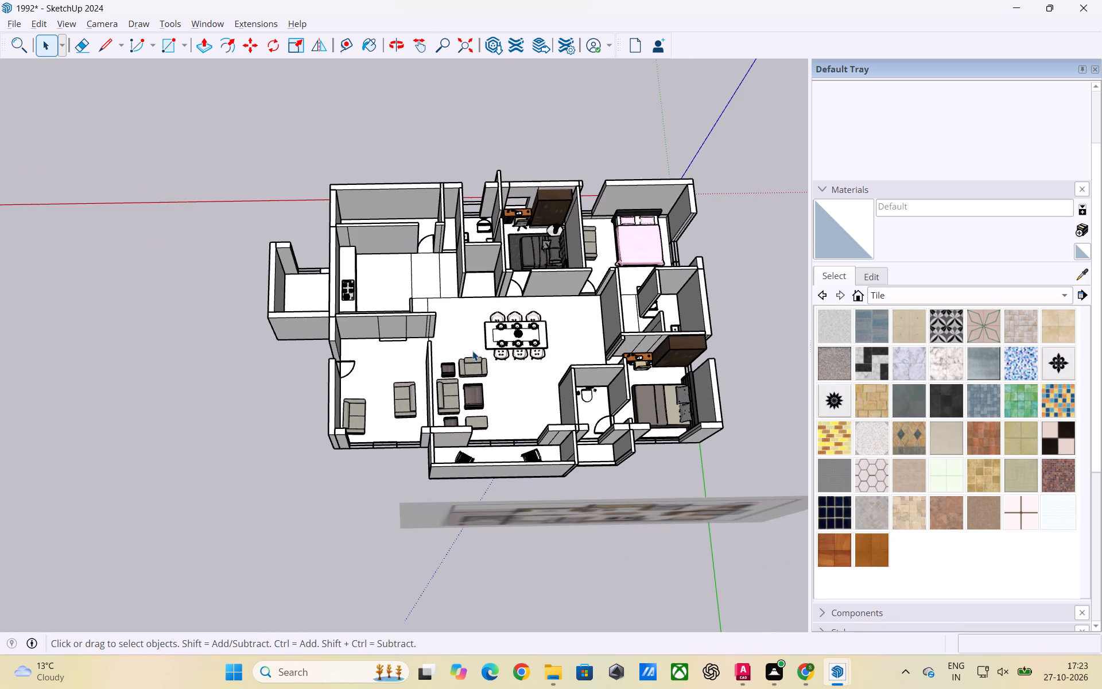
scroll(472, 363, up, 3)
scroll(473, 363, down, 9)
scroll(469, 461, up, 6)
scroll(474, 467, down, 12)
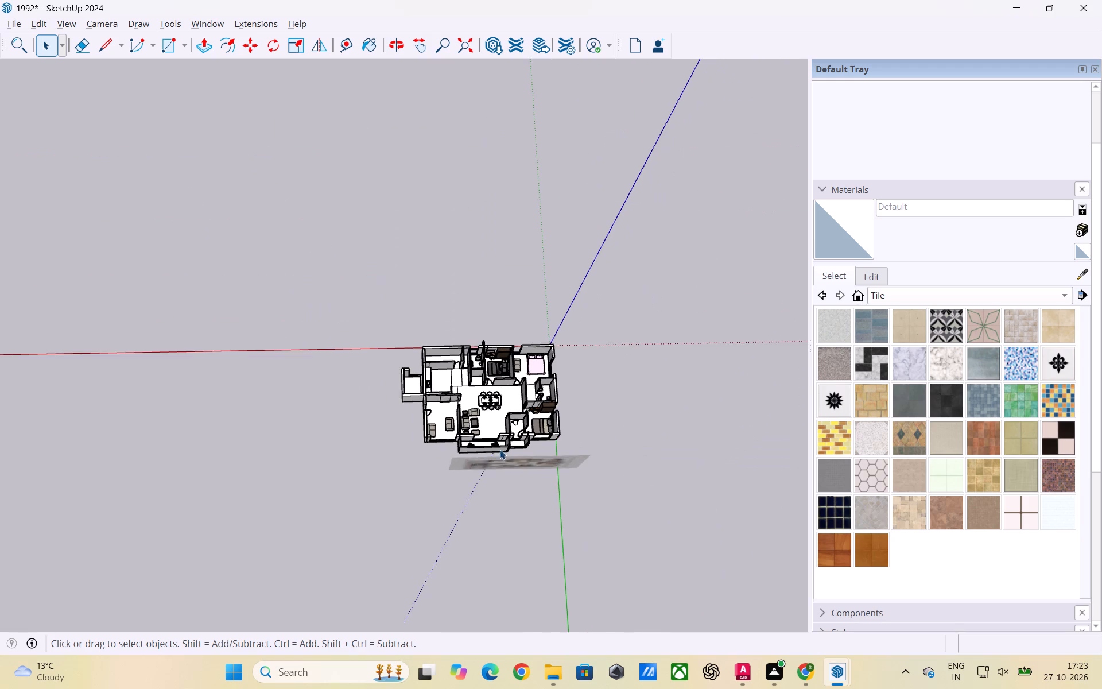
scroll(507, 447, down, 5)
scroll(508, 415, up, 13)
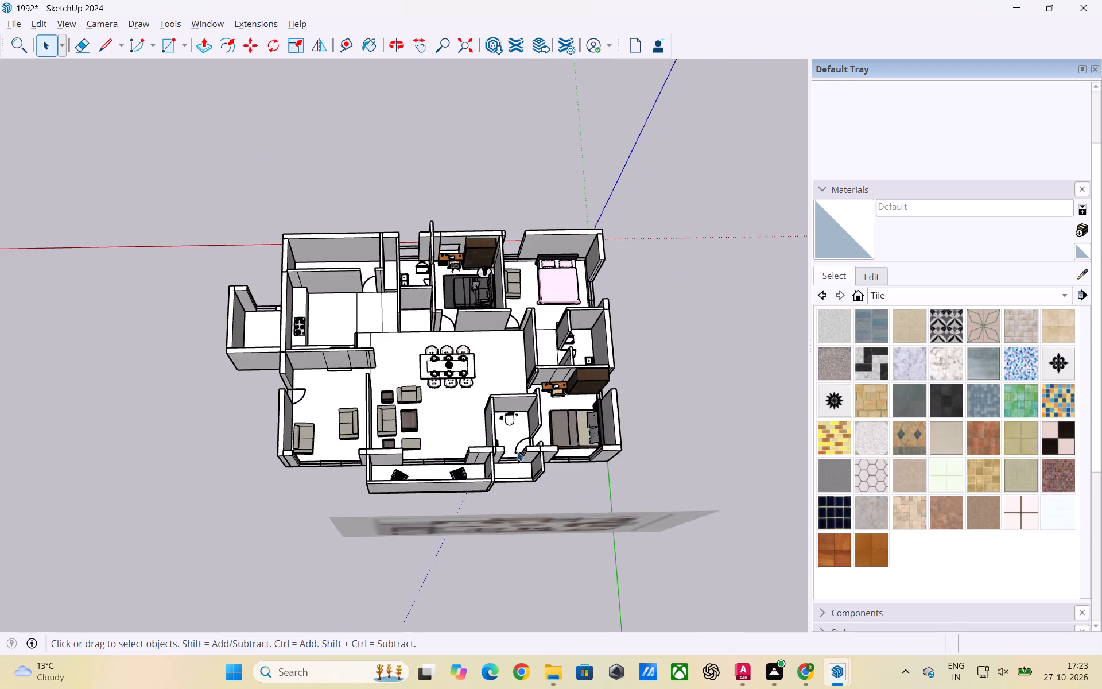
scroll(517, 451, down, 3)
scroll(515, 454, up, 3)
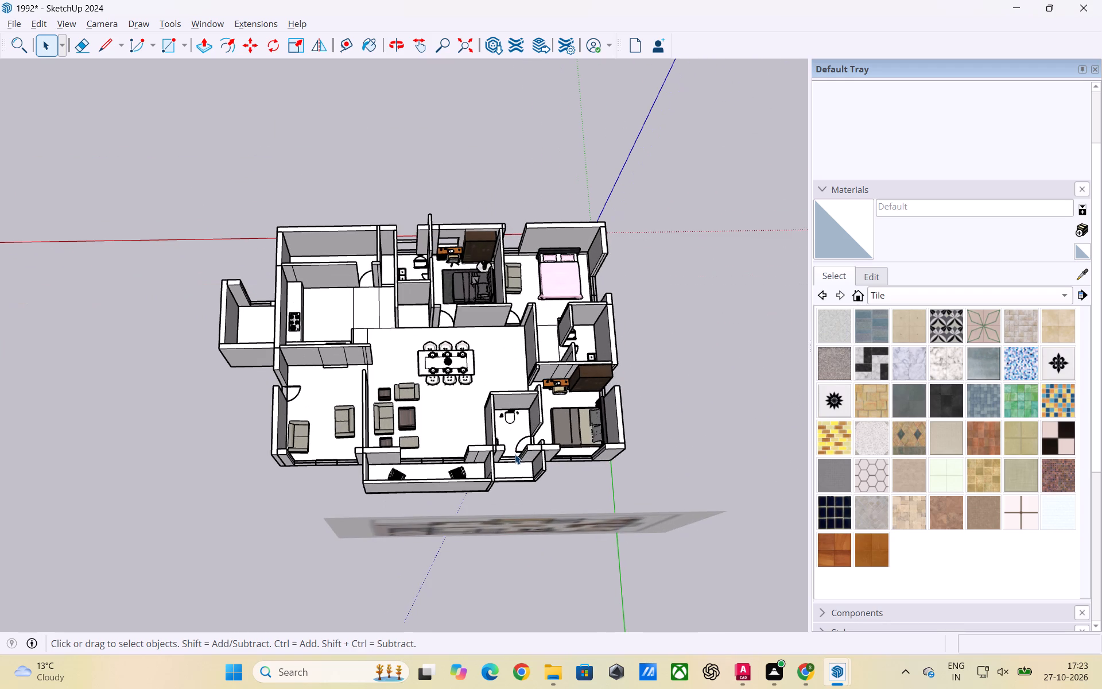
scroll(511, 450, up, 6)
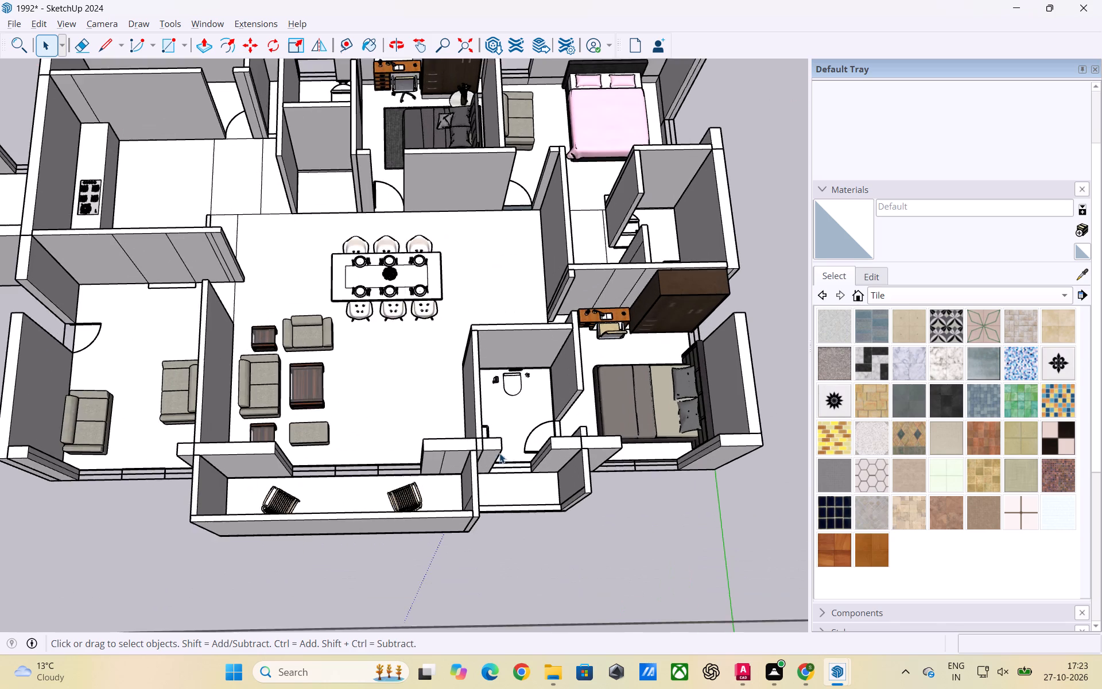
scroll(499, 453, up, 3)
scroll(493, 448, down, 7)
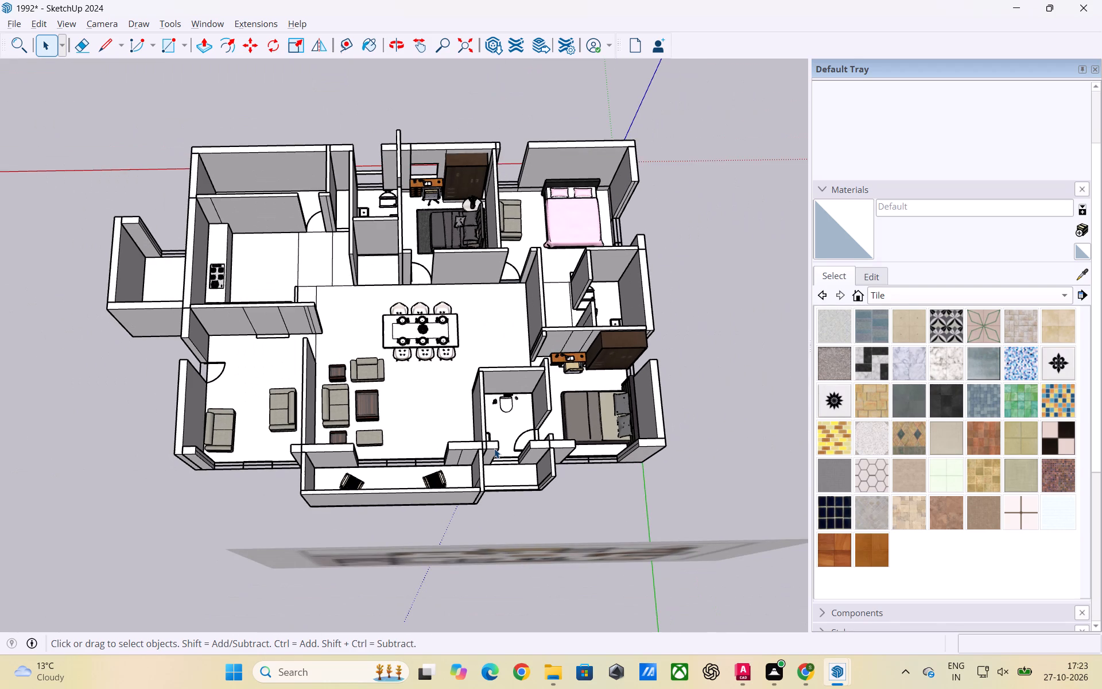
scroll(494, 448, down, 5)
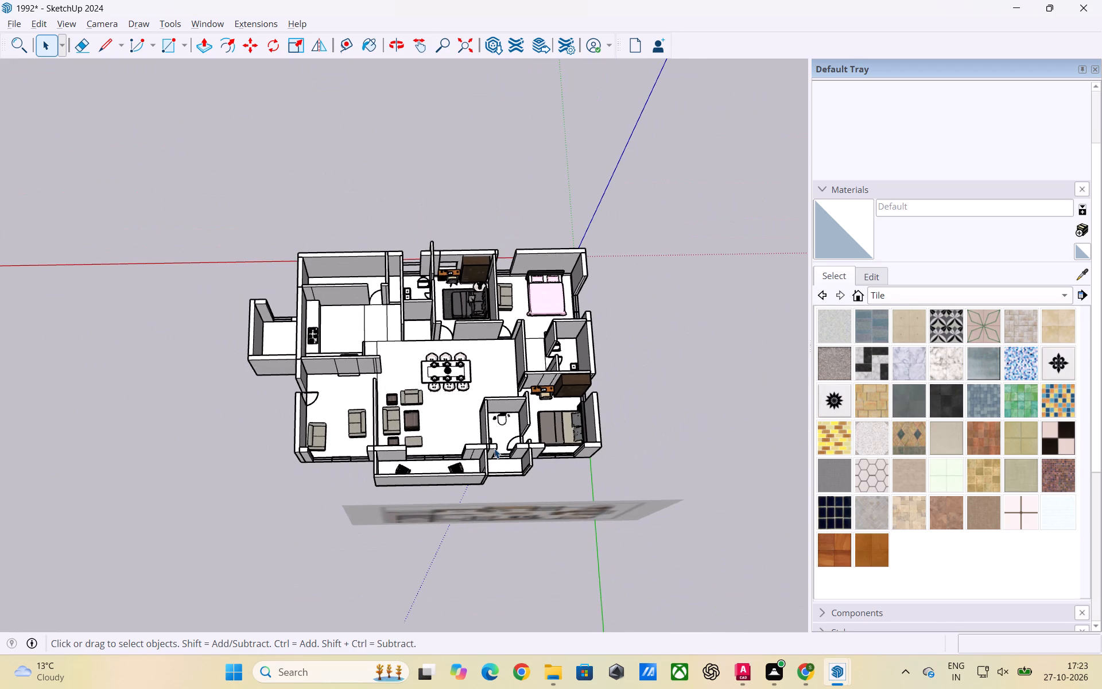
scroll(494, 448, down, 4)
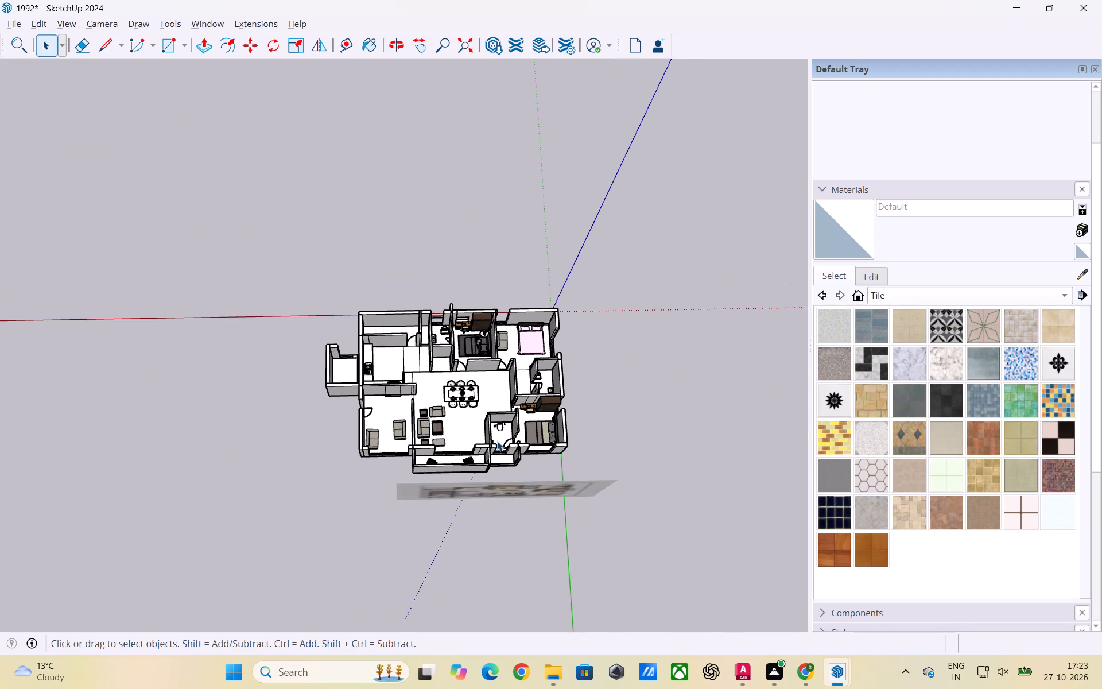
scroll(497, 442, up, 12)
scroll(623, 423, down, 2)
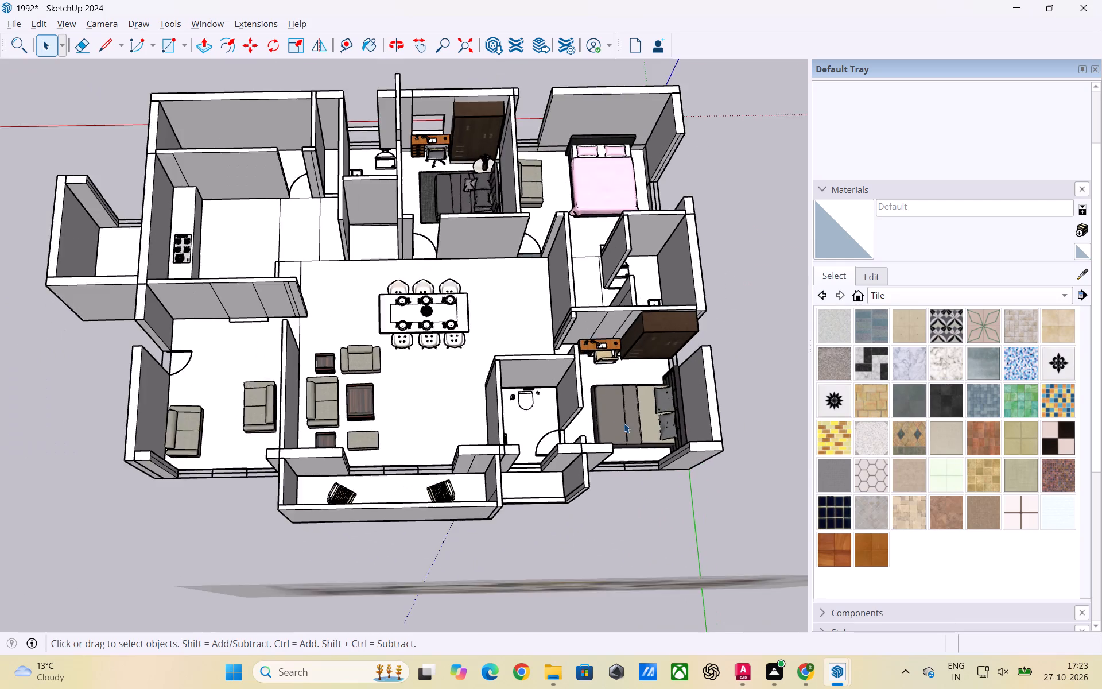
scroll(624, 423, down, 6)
Examine the living, dining and balcony areas of the furnished house from several angles, along with the reference floor plan.
middle_drag(545, 476, 534, 407)
scroll(530, 417, up, 3)
middle_drag(628, 456, 602, 470)
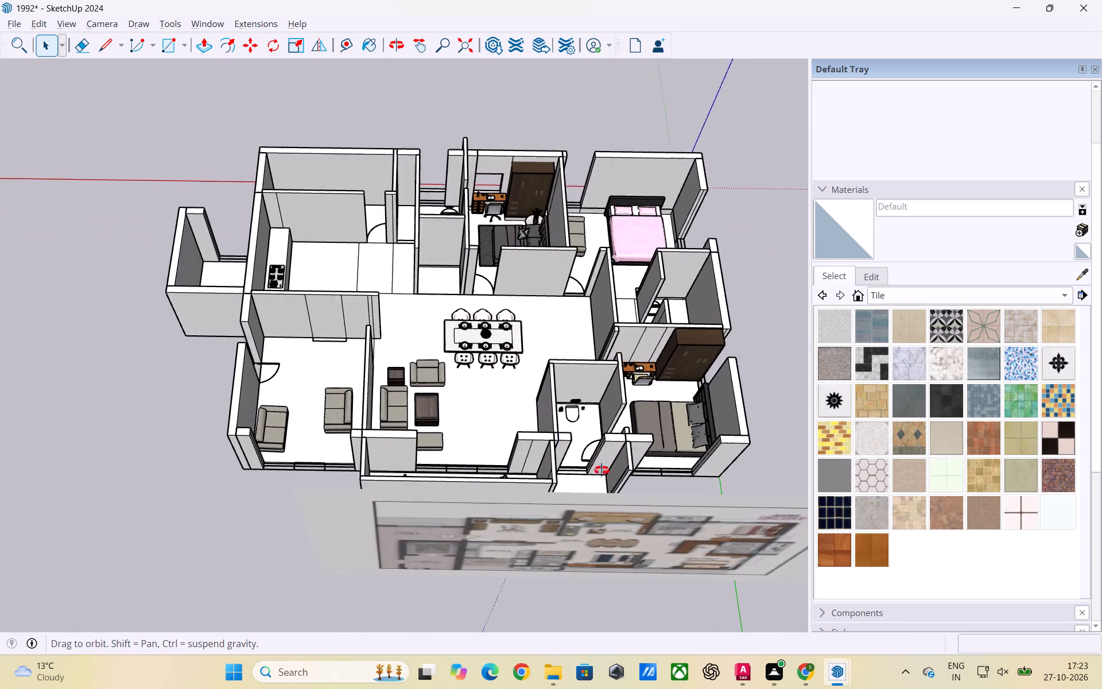
middle_drag(602, 470, 391, 463)
scroll(444, 426, up, 6)
middle_drag(418, 438, 507, 401)
scroll(531, 425, up, 3)
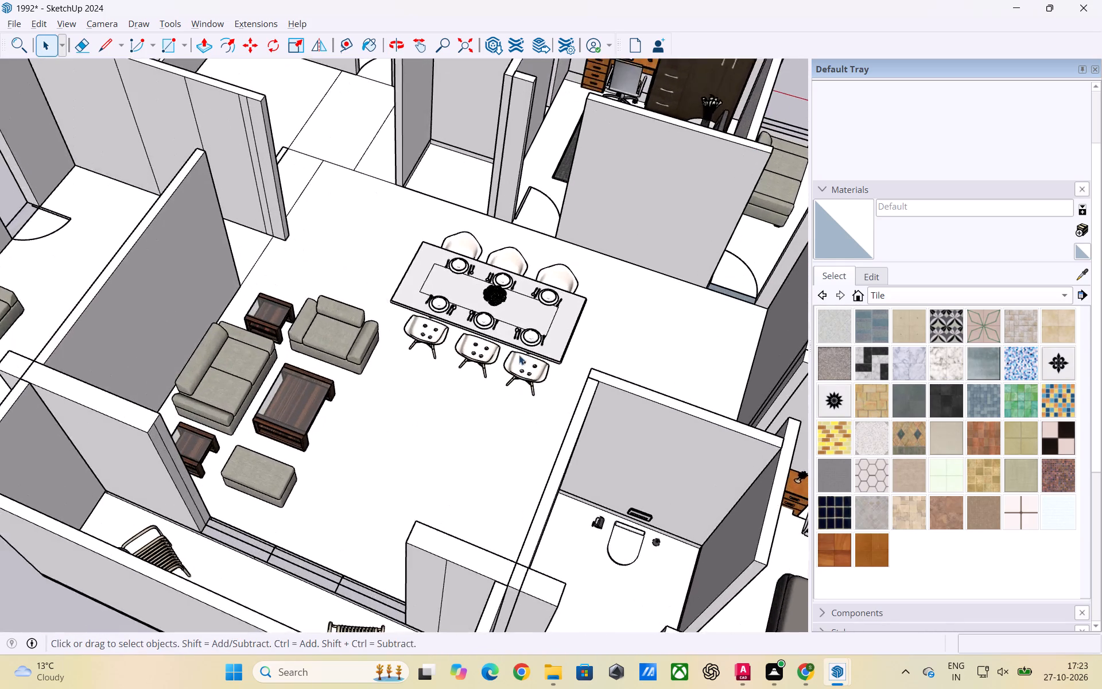
middle_drag(519, 377, 546, 245)
scroll(563, 318, down, 12)
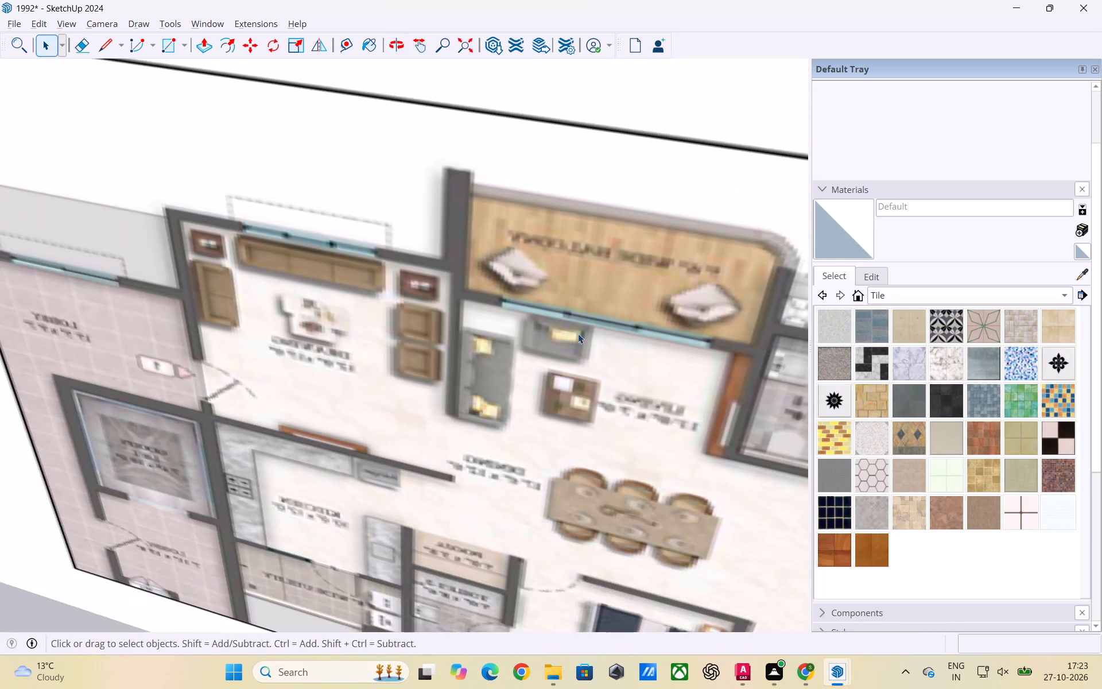
scroll(578, 334, down, 14)
middle_drag(587, 350, 202, 394)
scroll(444, 405, up, 3)
scroll(440, 400, down, 1)
scroll(433, 407, up, 6)
scroll(422, 343, down, 7)
middle_drag(347, 380, 346, 434)
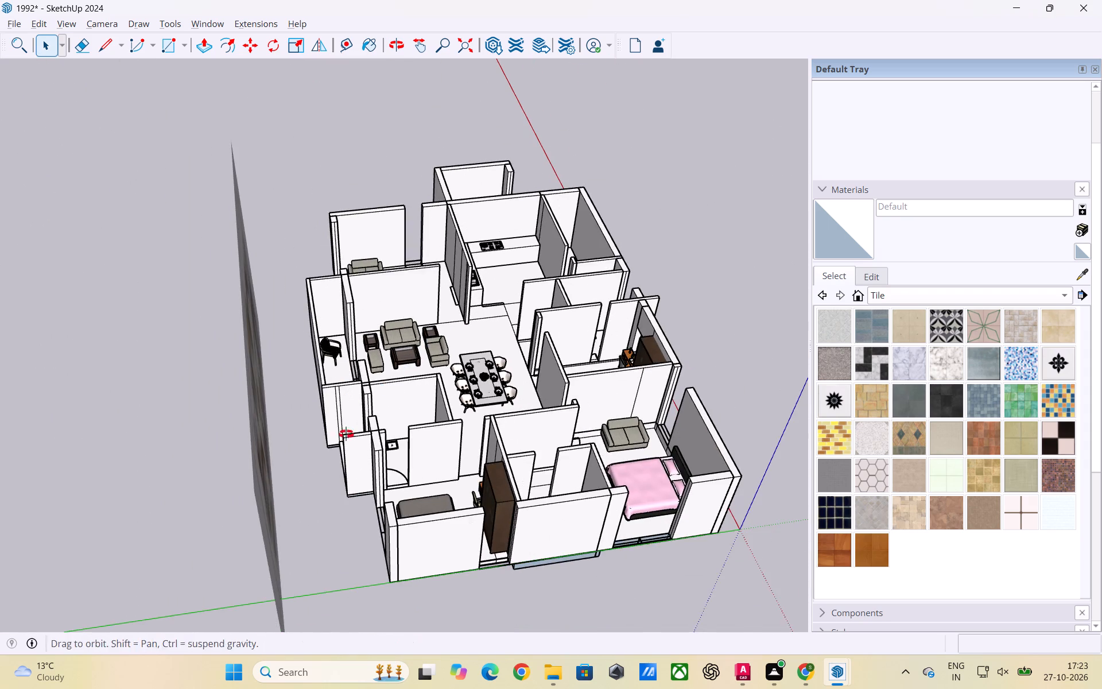
middle_drag(346, 434, 342, 467)
scroll(331, 366, up, 10)
middle_drag(391, 421, 267, 420)
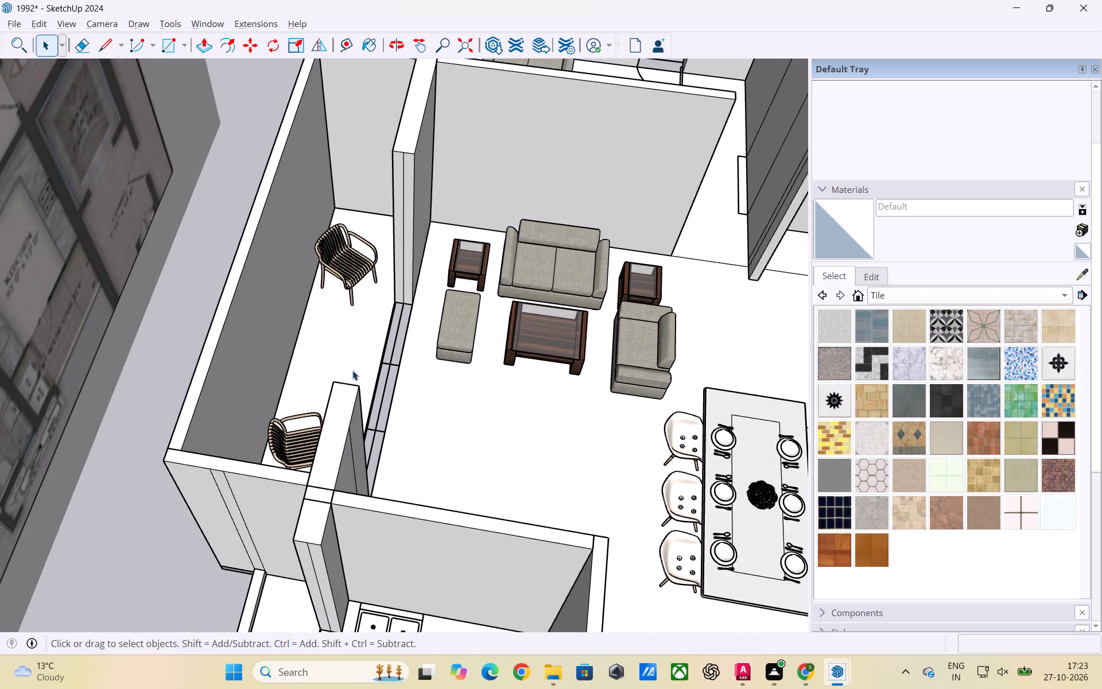
scroll(358, 365, down, 13)
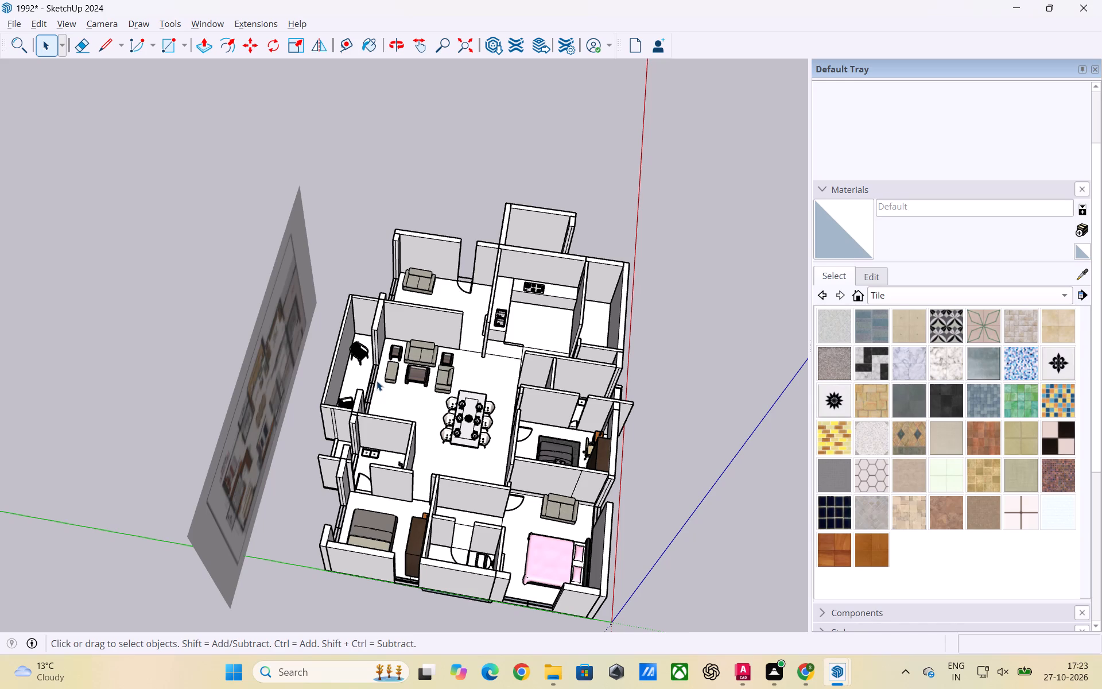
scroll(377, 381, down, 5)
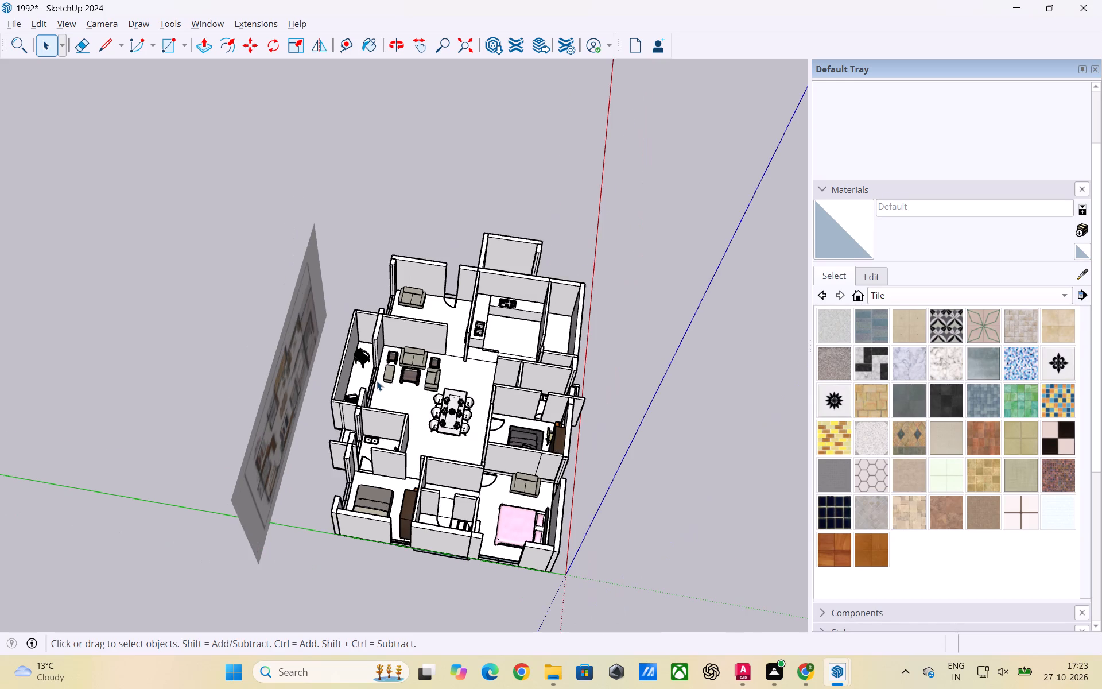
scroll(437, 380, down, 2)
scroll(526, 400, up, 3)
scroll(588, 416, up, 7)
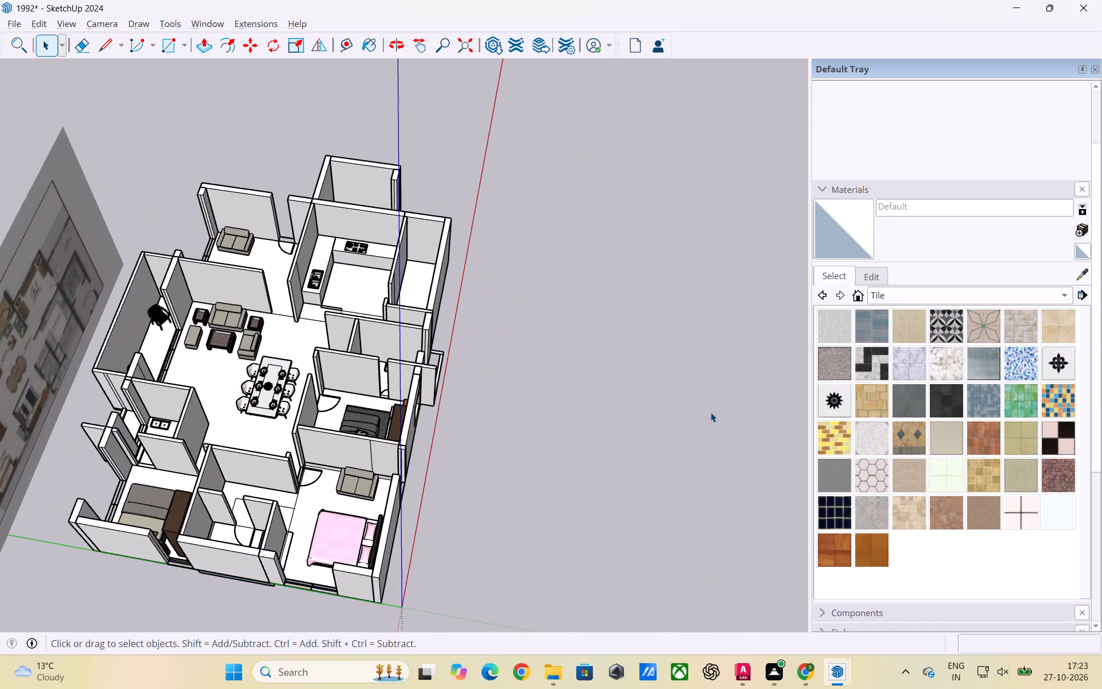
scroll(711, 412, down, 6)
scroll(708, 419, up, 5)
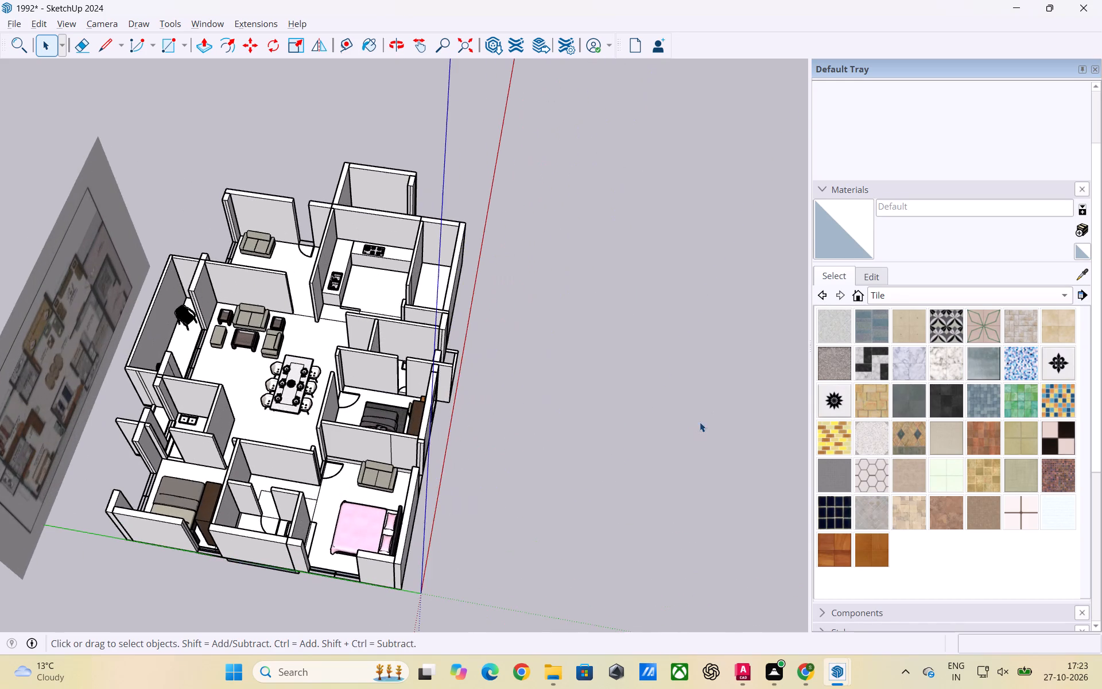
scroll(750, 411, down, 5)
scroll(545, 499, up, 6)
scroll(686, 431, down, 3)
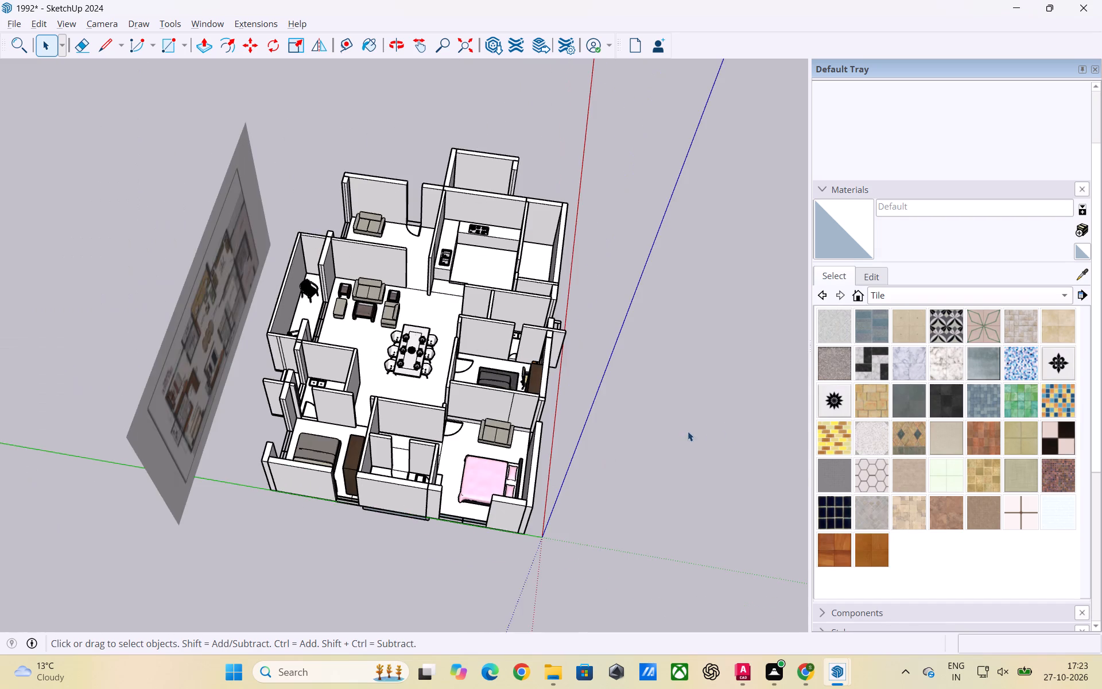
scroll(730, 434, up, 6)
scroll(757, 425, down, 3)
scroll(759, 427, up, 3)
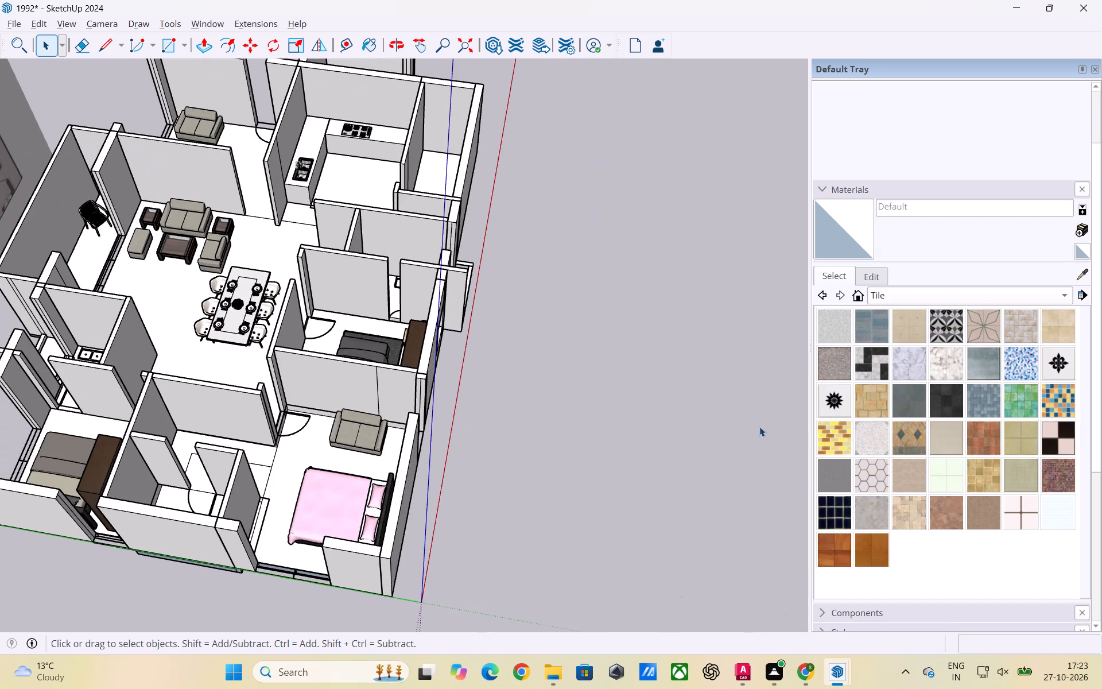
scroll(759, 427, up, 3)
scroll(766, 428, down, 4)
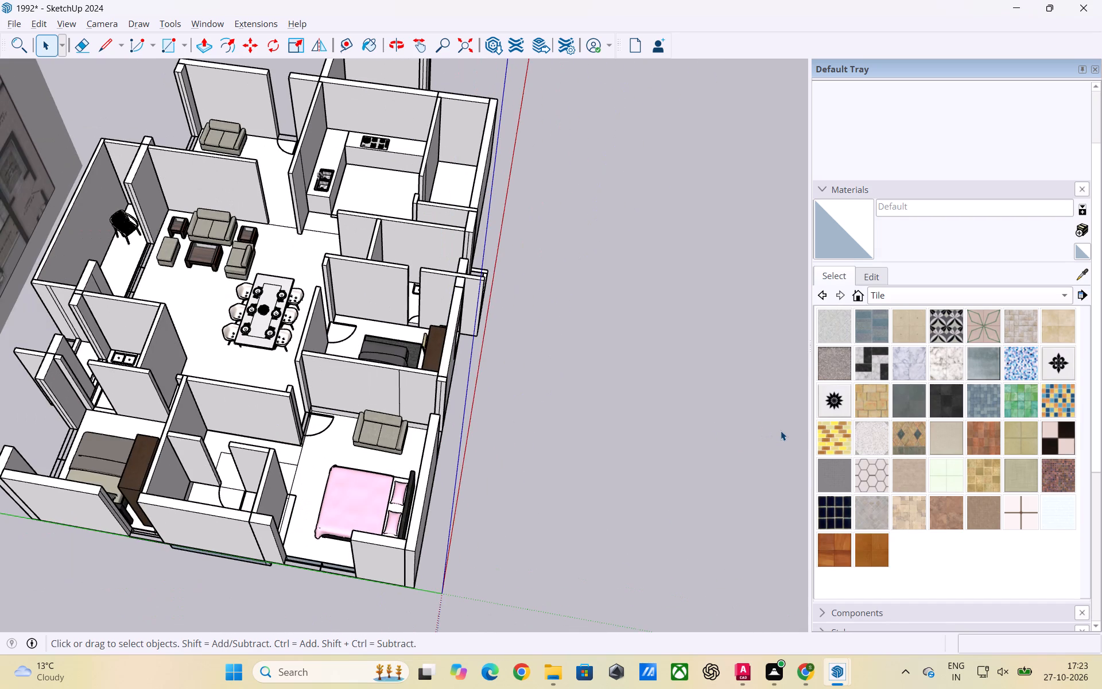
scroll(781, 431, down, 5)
Examine the bedrooms, attached bathrooms and outer wall edges from the bedroom side, including the central hall from above.
scroll(519, 536, up, 7)
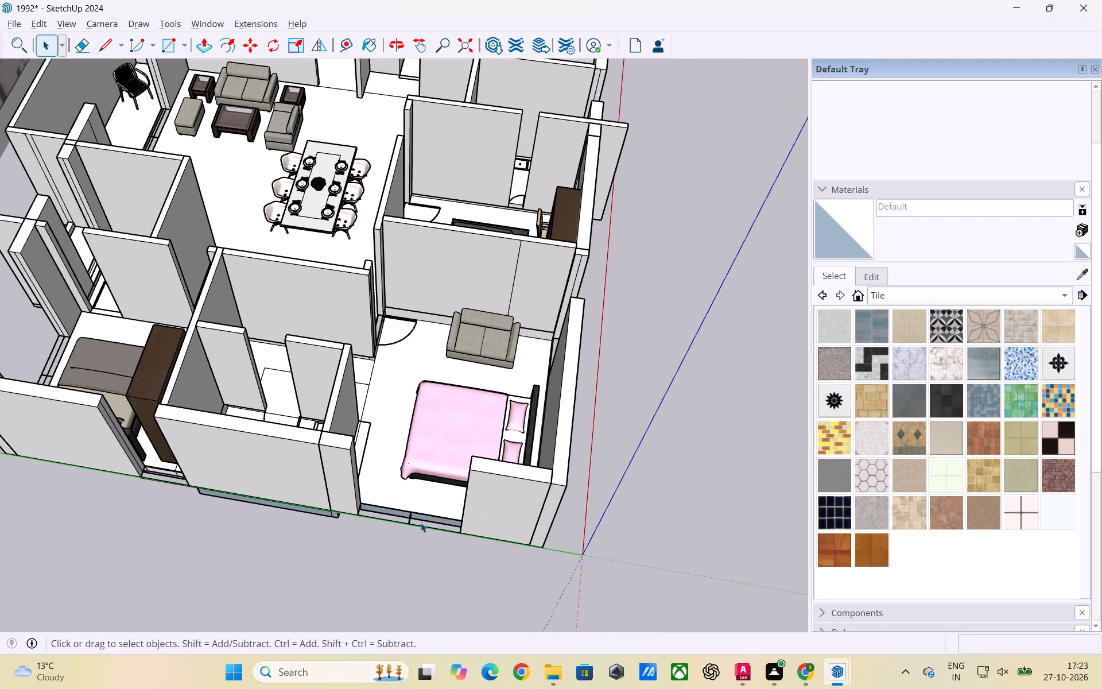
scroll(434, 524, up, 1)
middle_drag(439, 522, 554, 462)
scroll(703, 463, down, 3)
middle_drag(269, 502, 517, 478)
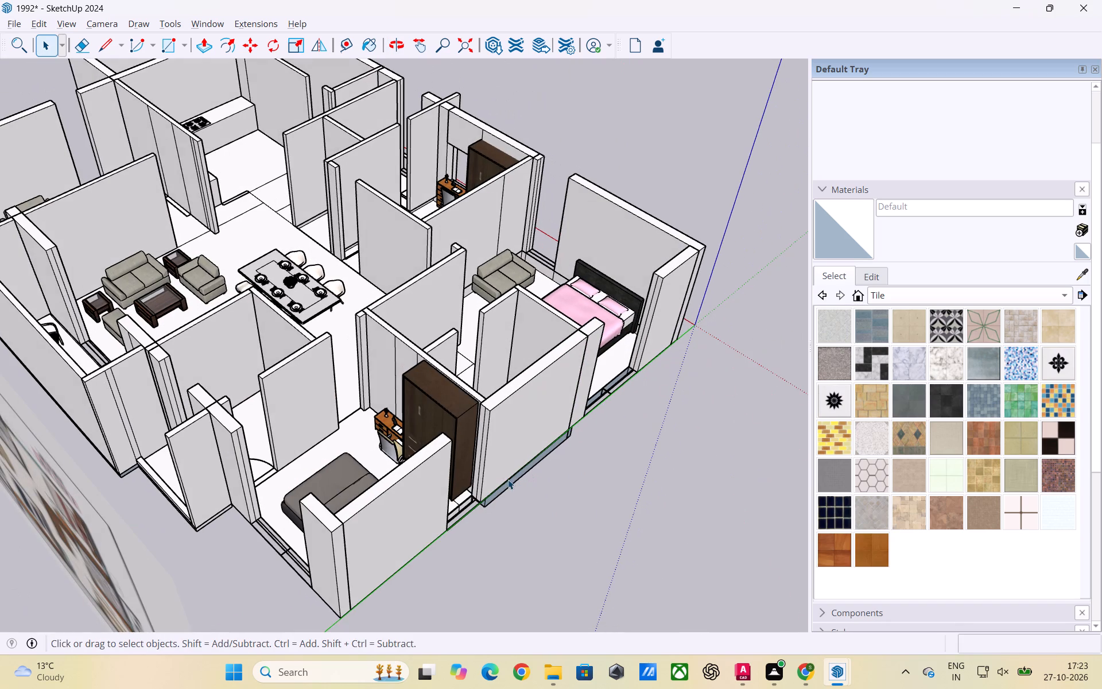
scroll(526, 483, down, 2)
middle_drag(265, 504, 461, 531)
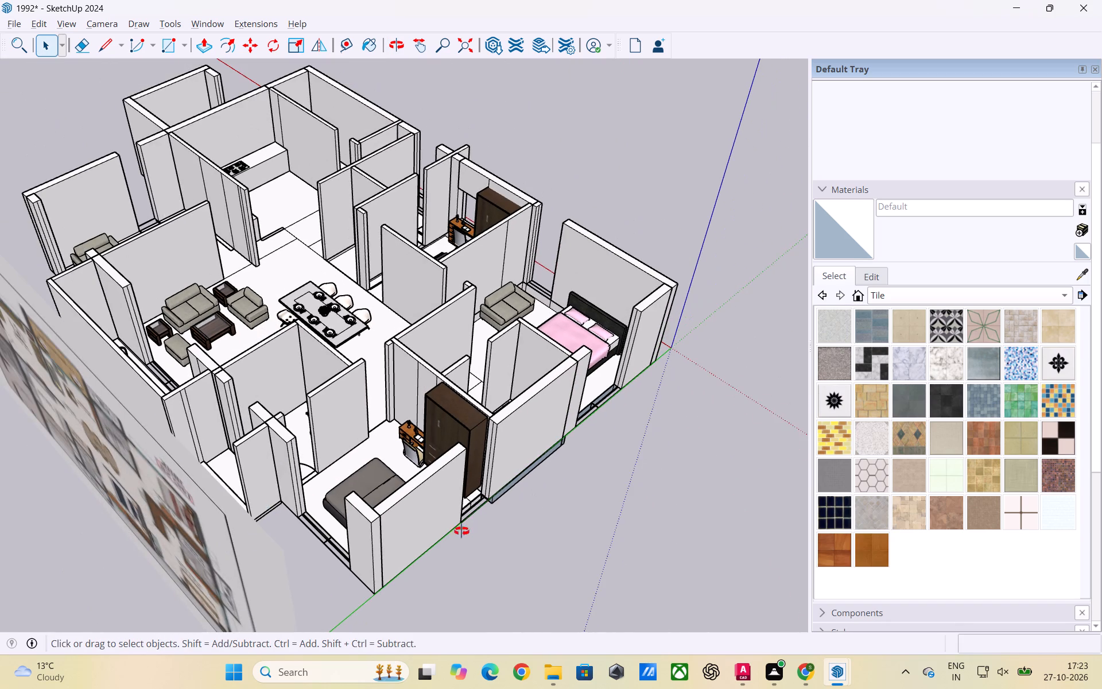
middle_drag(461, 531, 482, 532)
scroll(527, 445, down, 3)
middle_drag(560, 473, 301, 538)
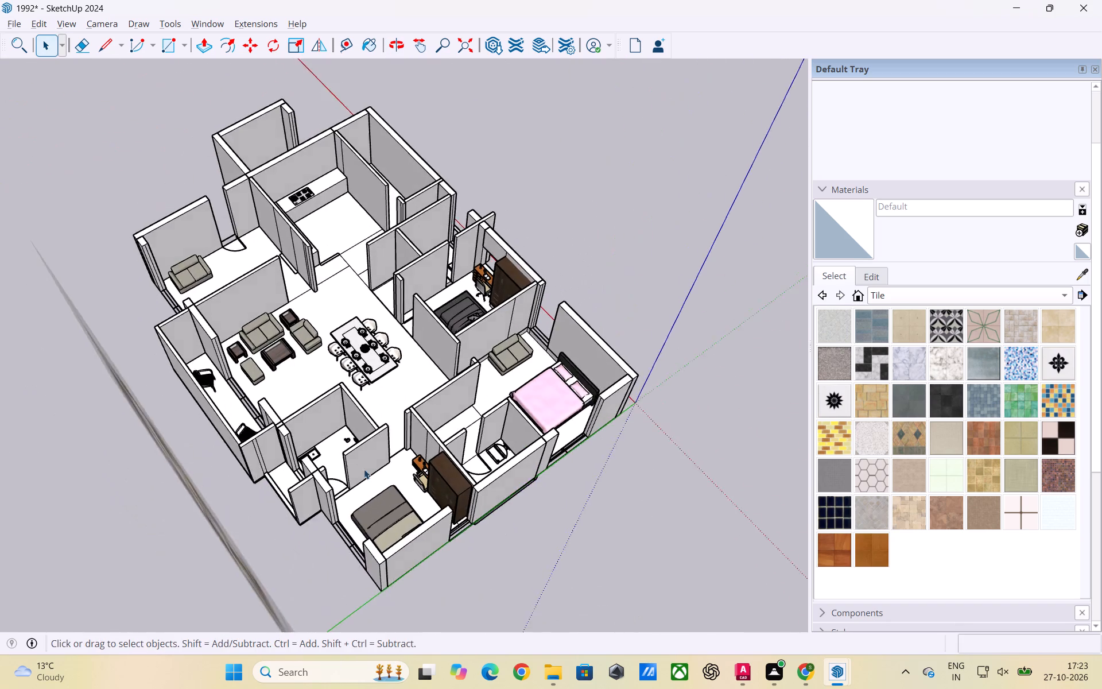
scroll(382, 469, up, 4)
scroll(458, 270, up, 2)
scroll(408, 253, down, 2)
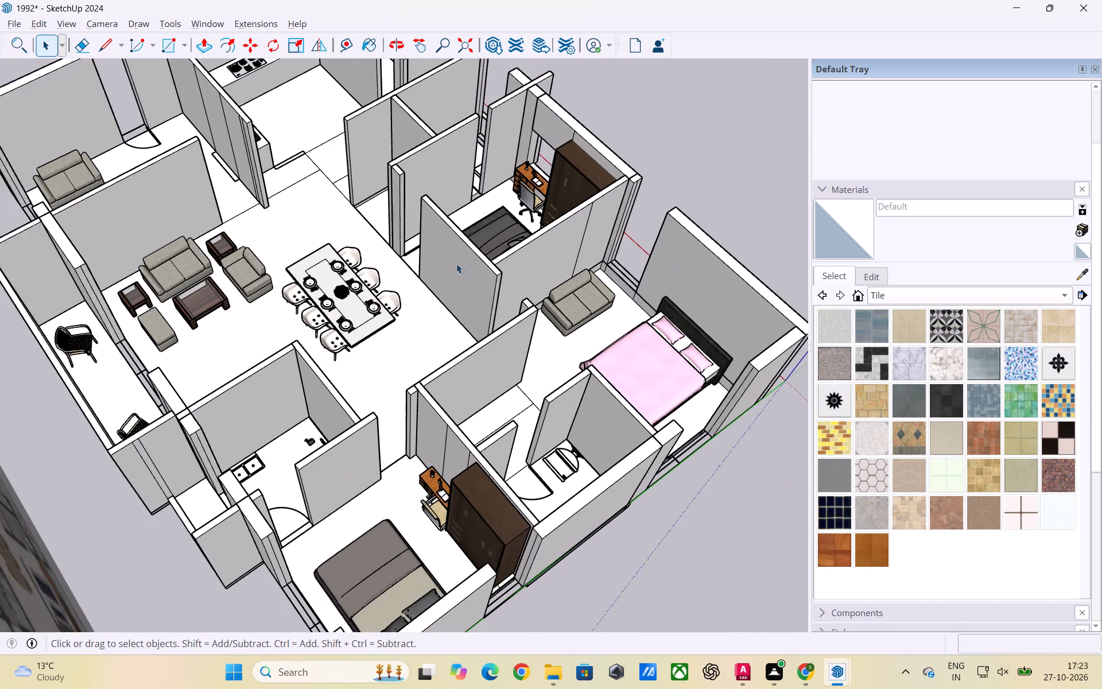
scroll(456, 264, down, 5)
middle_drag(460, 274, 456, 380)
scroll(413, 224, up, 5)
middle_drag(377, 253, 515, 276)
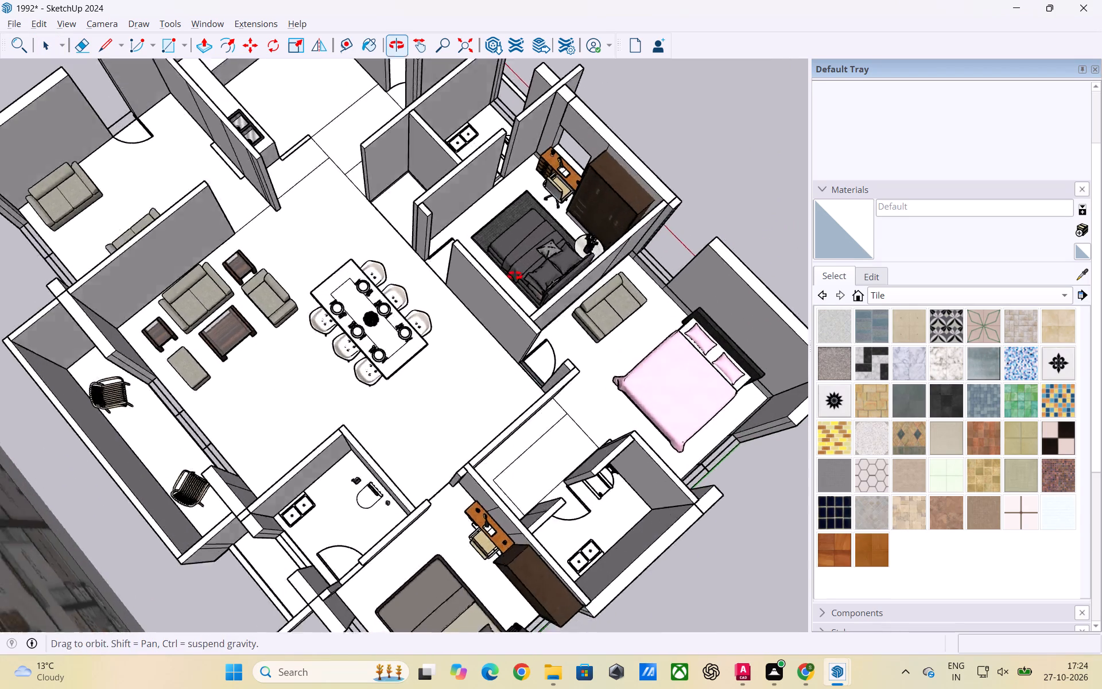
middle_drag(515, 276, 769, 268)
Examine the kitchen, the small projecting room and the overall furnished layout from above.
scroll(827, 256, down, 3)
scroll(597, 260, down, 6)
scroll(312, 282, up, 6)
middle_drag(358, 286, 246, 305)
scroll(372, 245, down, 2)
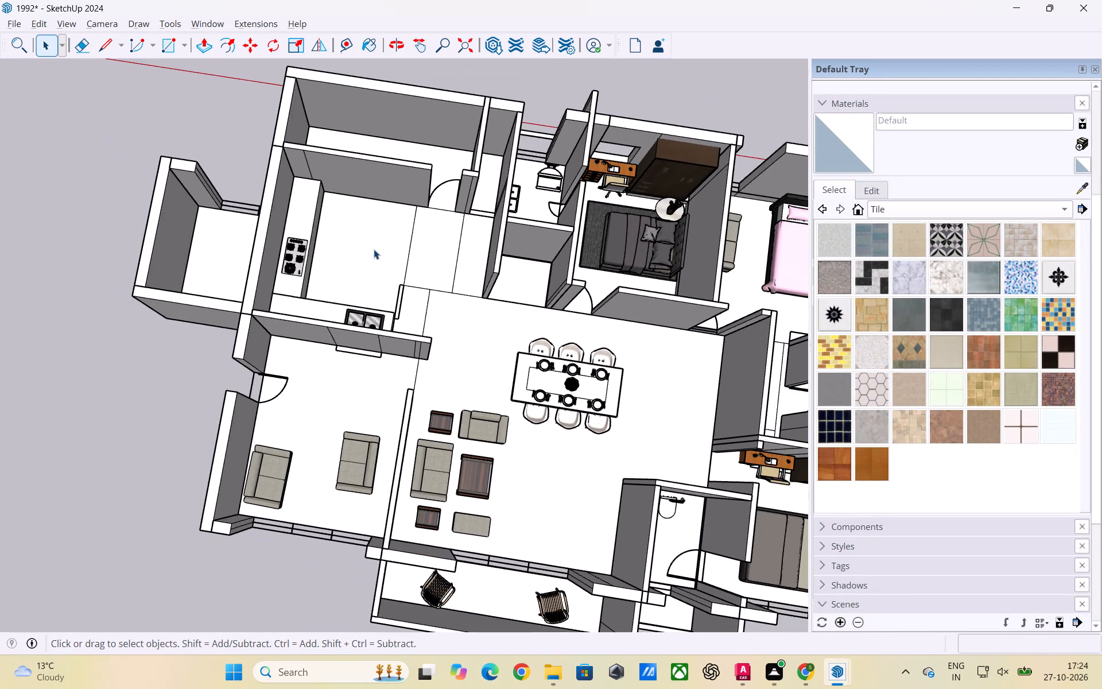
scroll(270, 225, up, 2)
scroll(269, 223, down, 3)
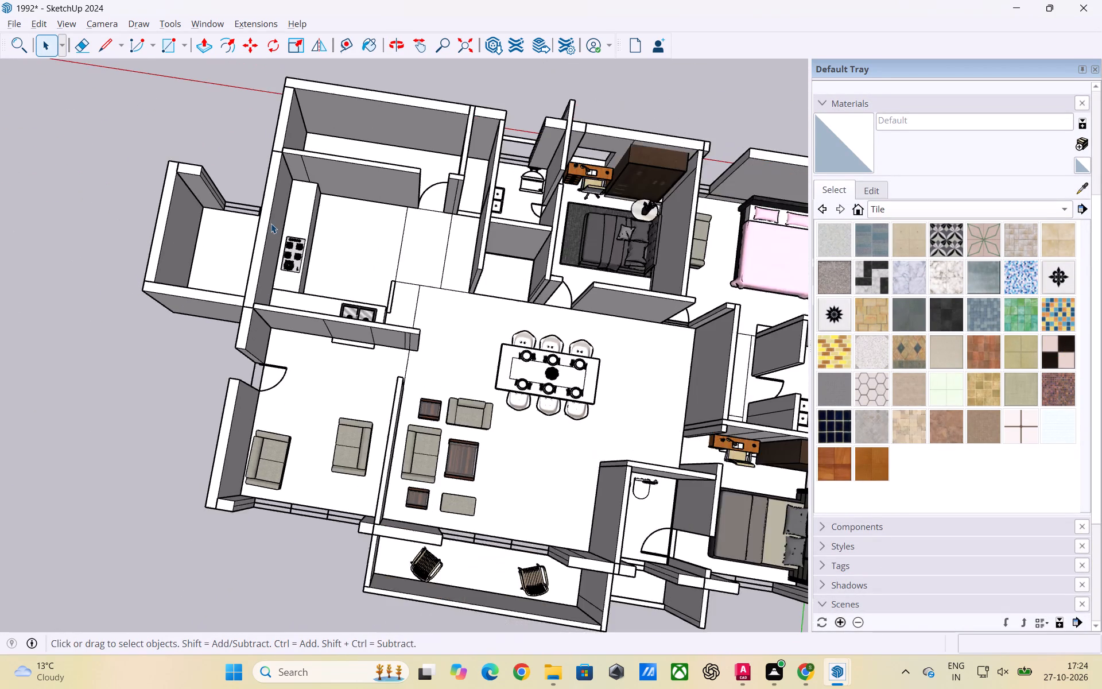
scroll(284, 211, down, 3)
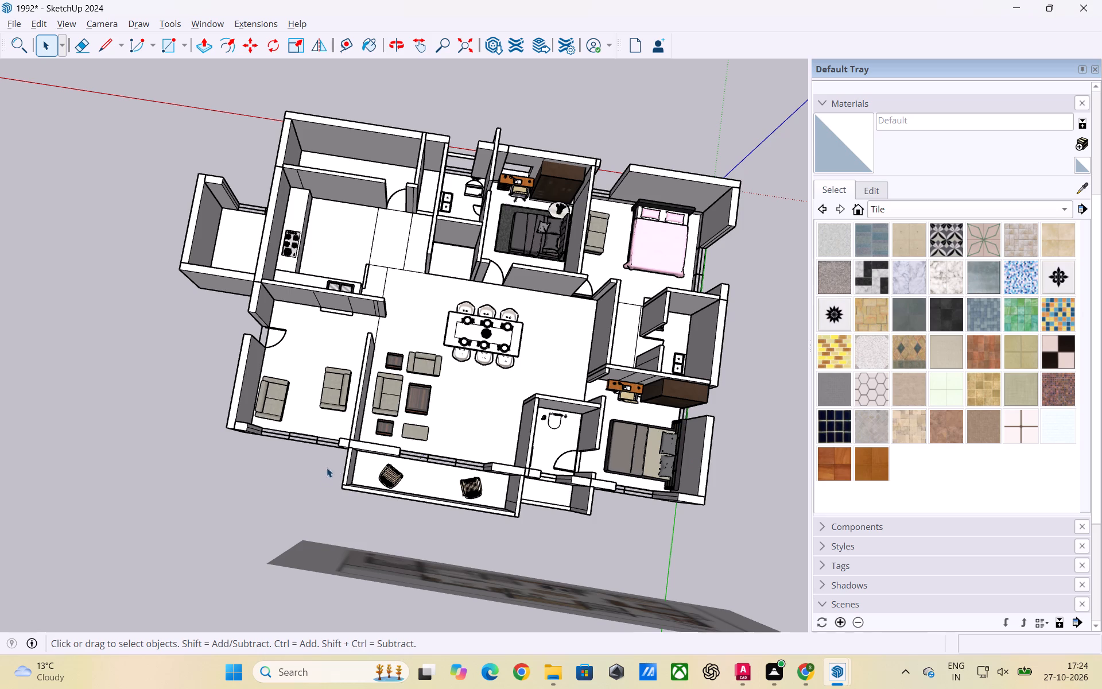
middle_drag(552, 500, 562, 371)
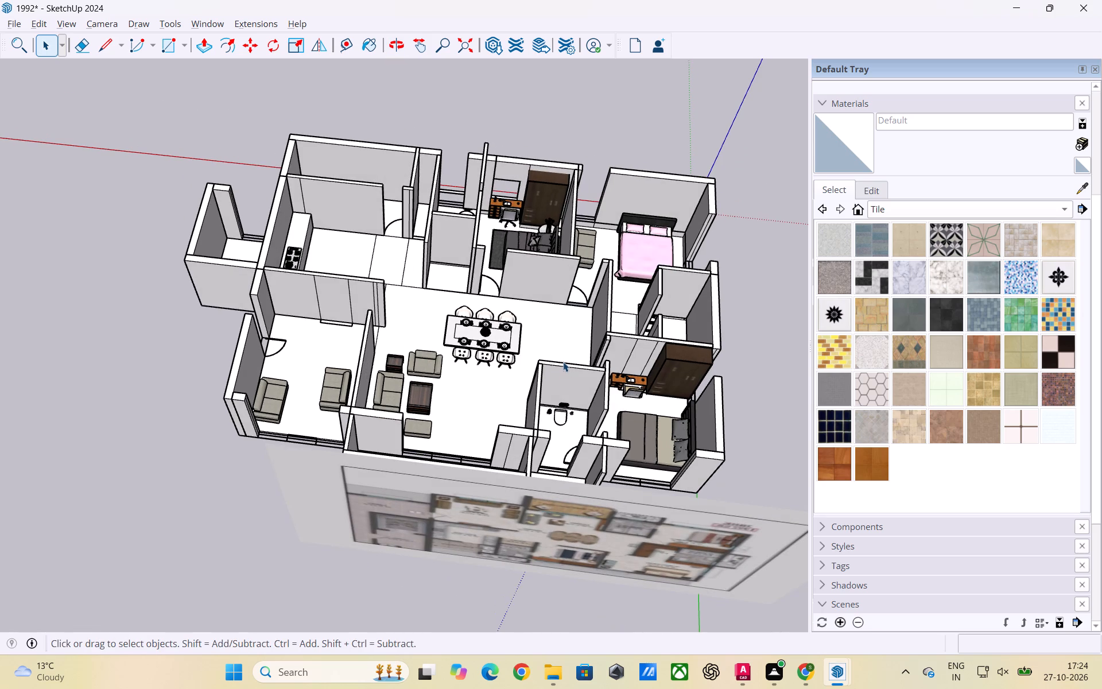
Delete the extra vertical edge on the end face of the outer bedroom wall beside the wardrobe.
scroll(557, 366, up, 2)
middle_drag(515, 390, 690, 422)
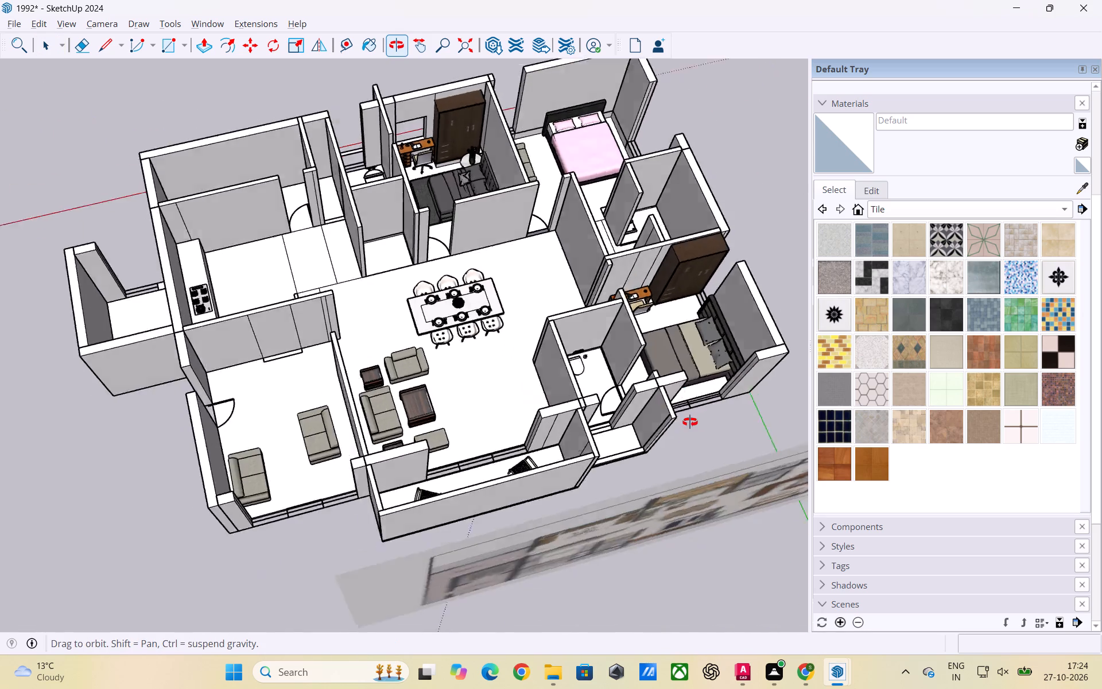
middle_drag(690, 422, 276, 327)
scroll(445, 334, down, 3)
middle_drag(622, 566, 415, 394)
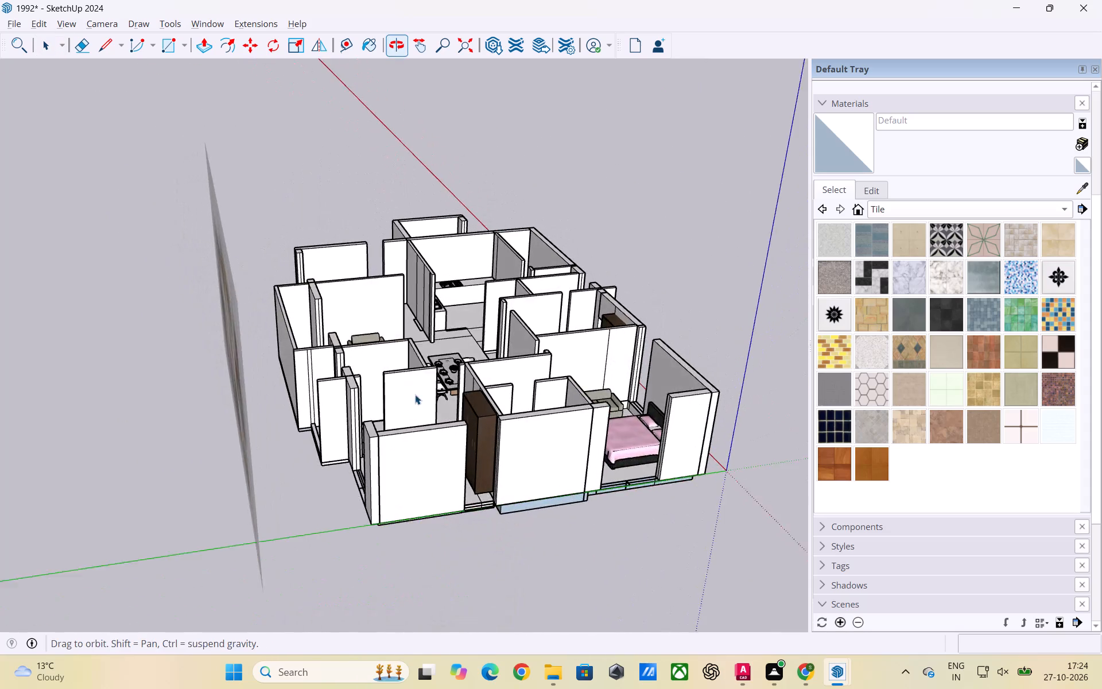
middle_drag(415, 394, 415, 395)
scroll(481, 488, up, 3)
middle_drag(489, 500, 340, 469)
scroll(346, 422, up, 3)
middle_drag(474, 429, 306, 439)
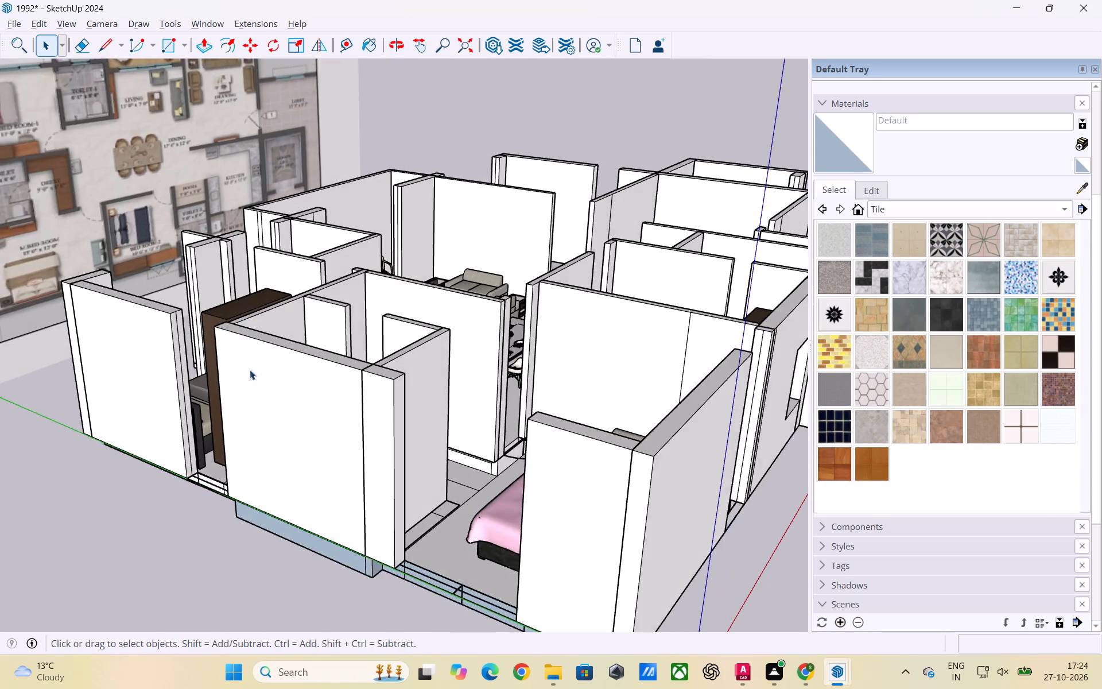
scroll(203, 351, up, 4)
click(167, 370)
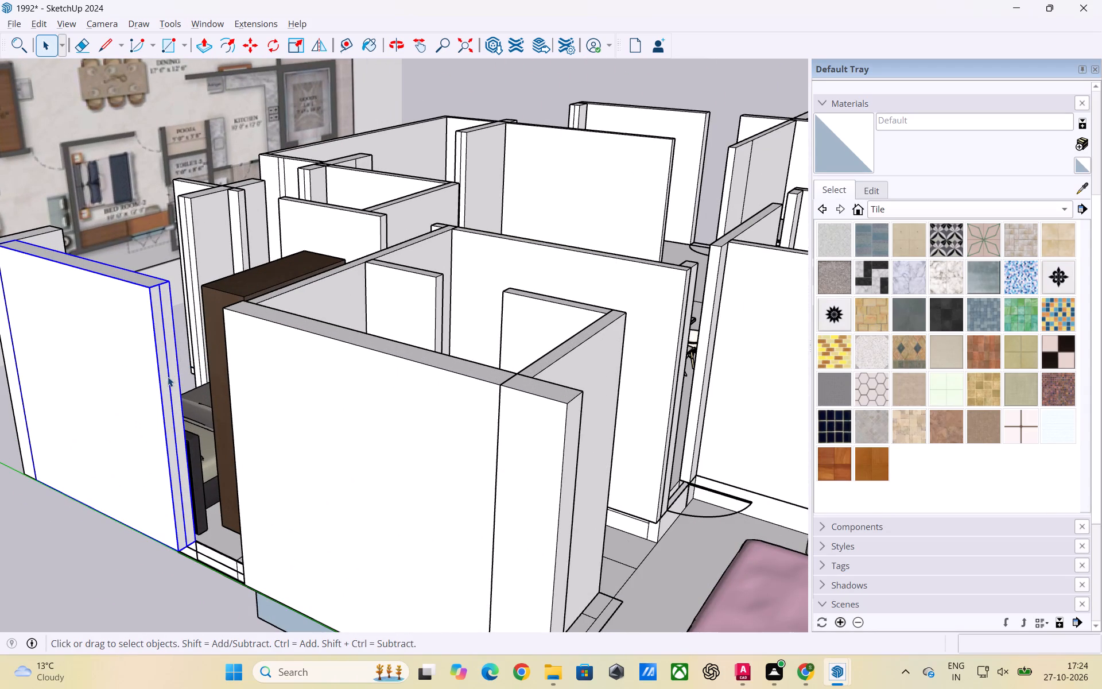
click(168, 377)
click(170, 385)
click(170, 386)
click(170, 387)
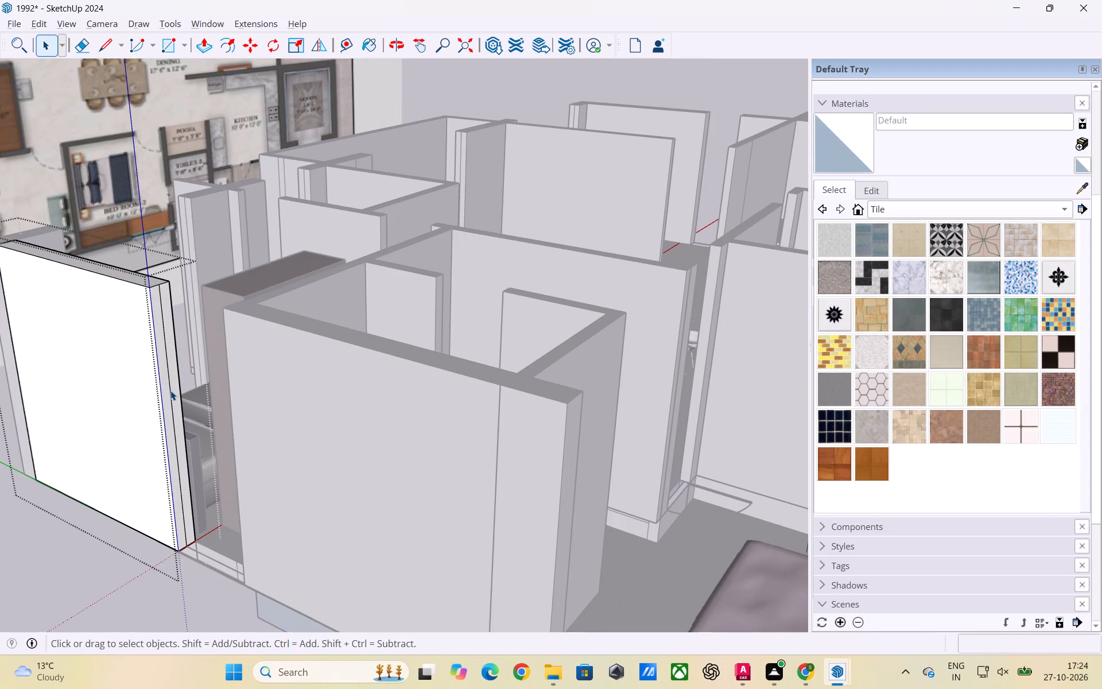
click(170, 390)
key(Delete)
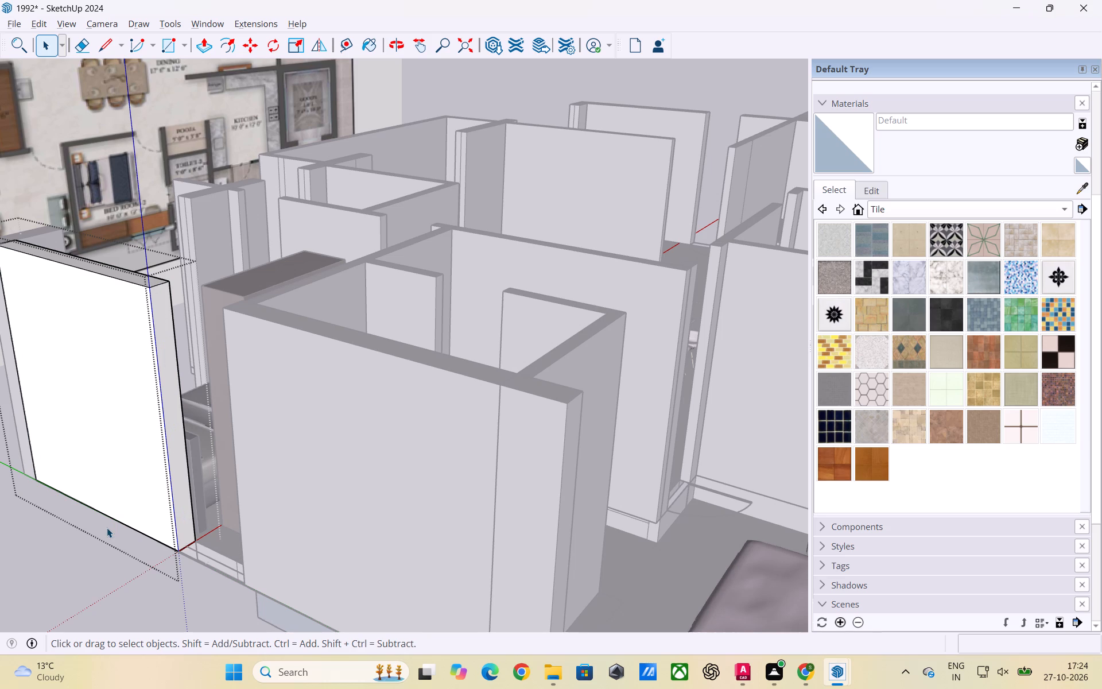
click(107, 528)
click(109, 577)
Place a guide line 3' below the top edge of that wall's end face.
scroll(193, 387, up, 3)
click(166, 390)
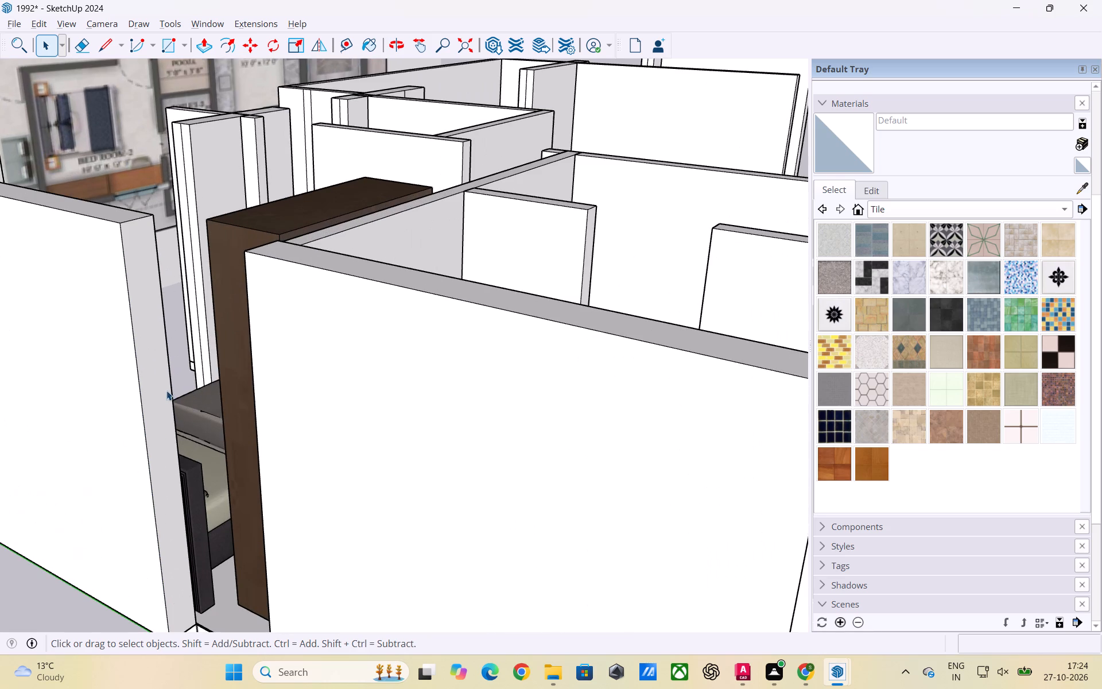
triple_click(160, 392)
click(160, 393)
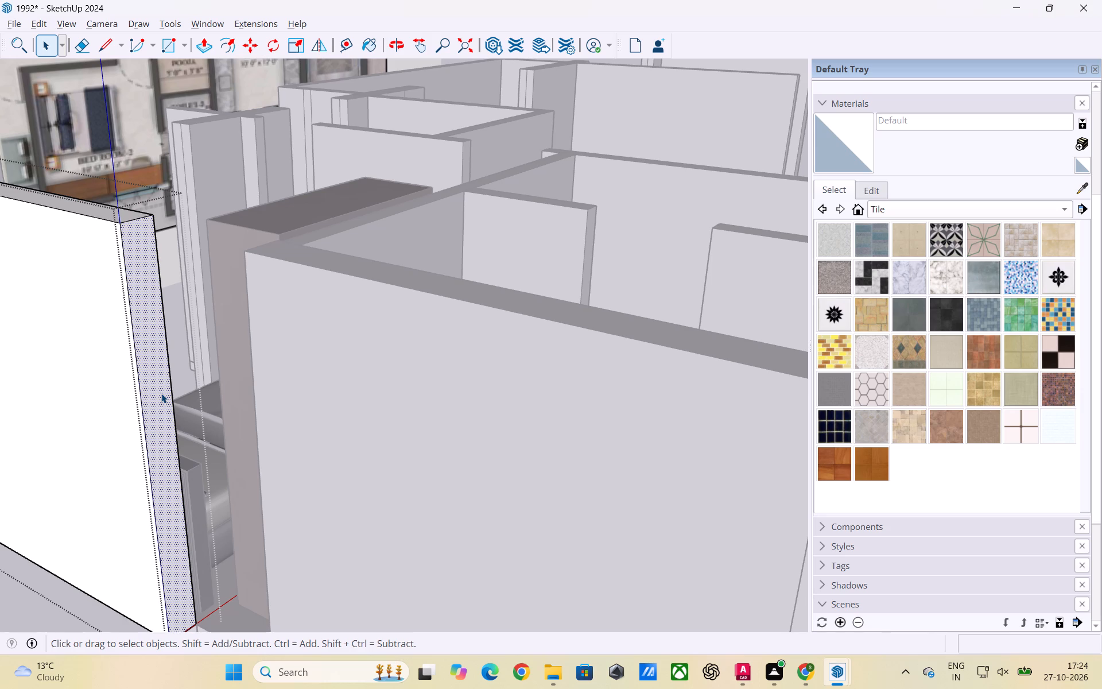
key(t)
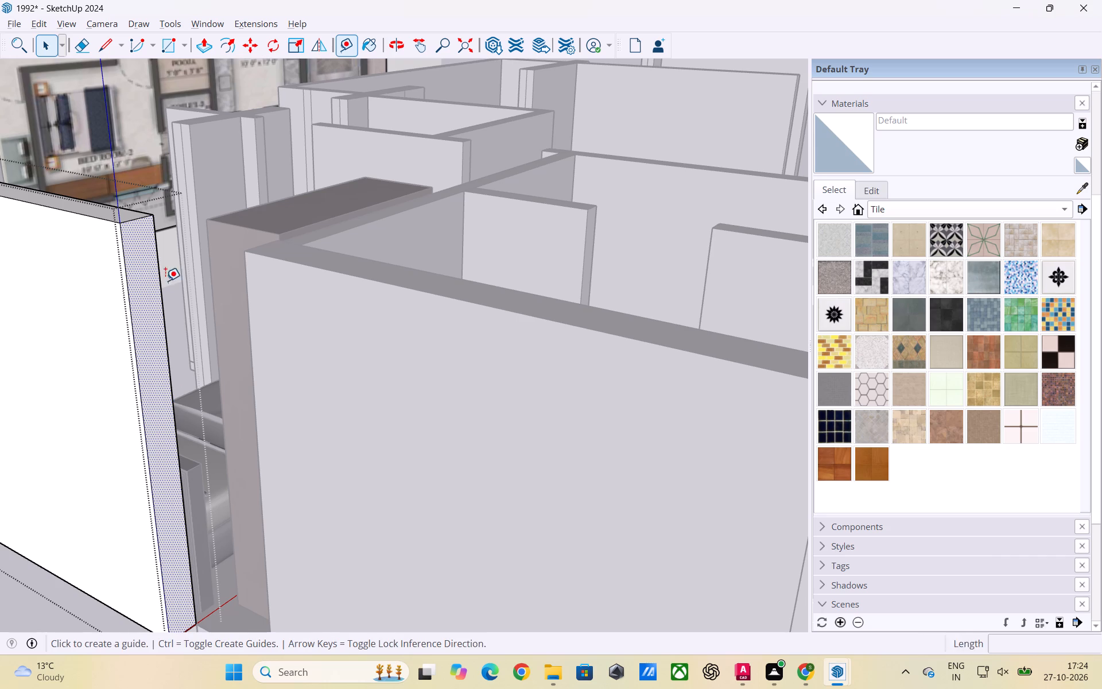
click(134, 218)
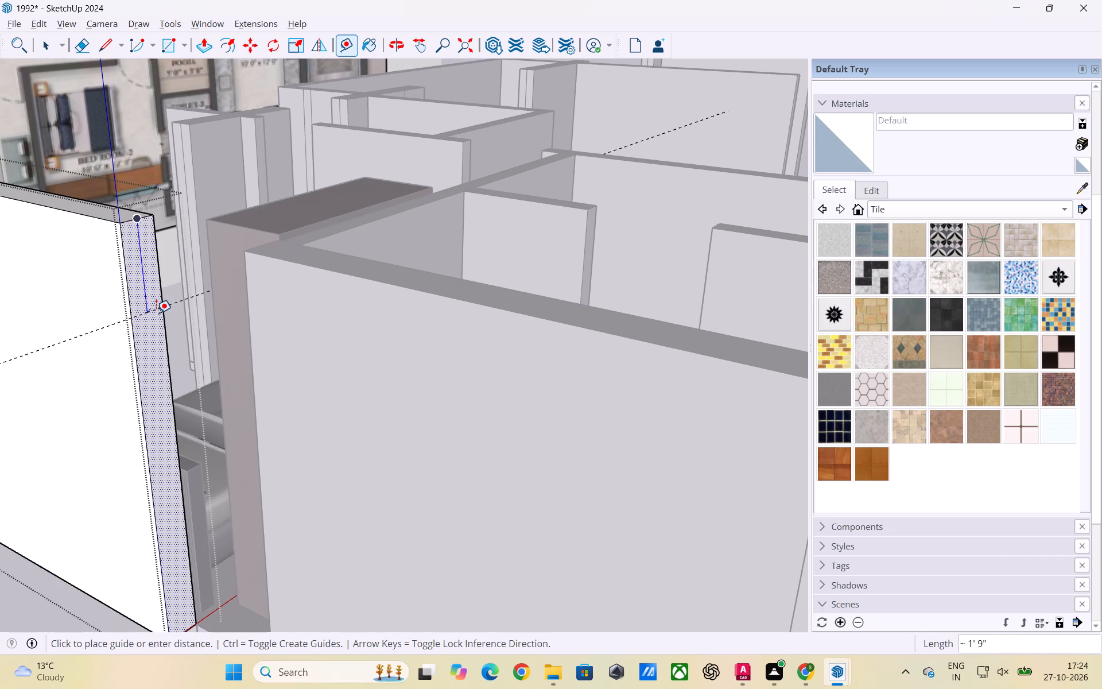
text(3')
key(Return)
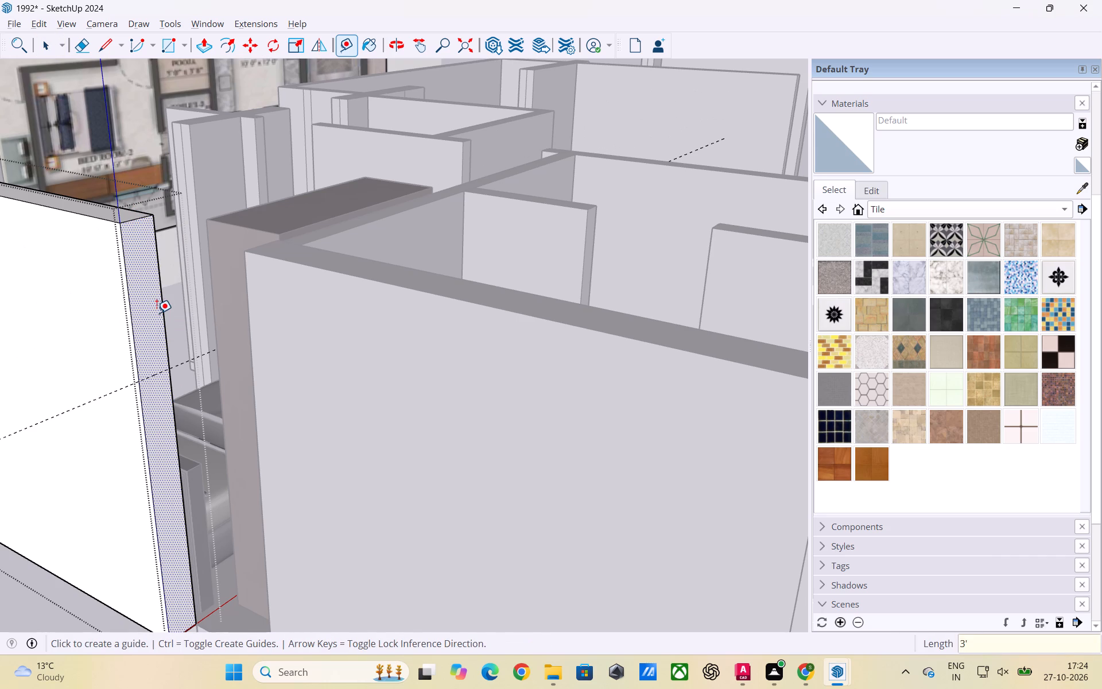
Place a 2' guide upward from the bottom edge of the same wall end face.
scroll(229, 571, down, 2)
scroll(219, 628, up, 2)
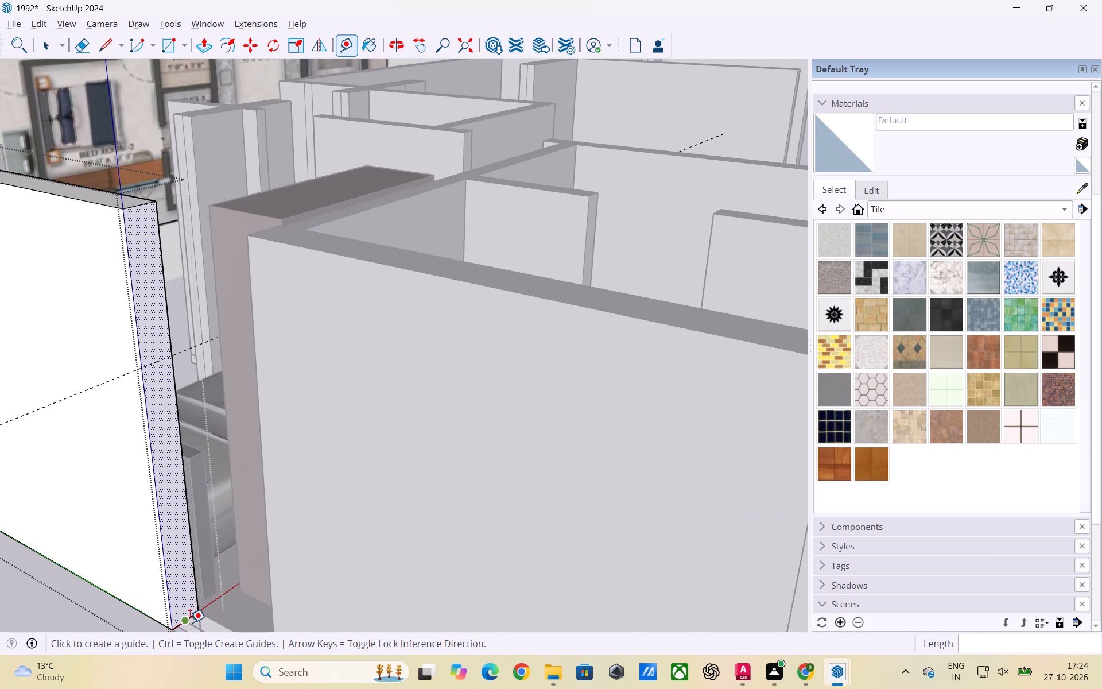
click(188, 623)
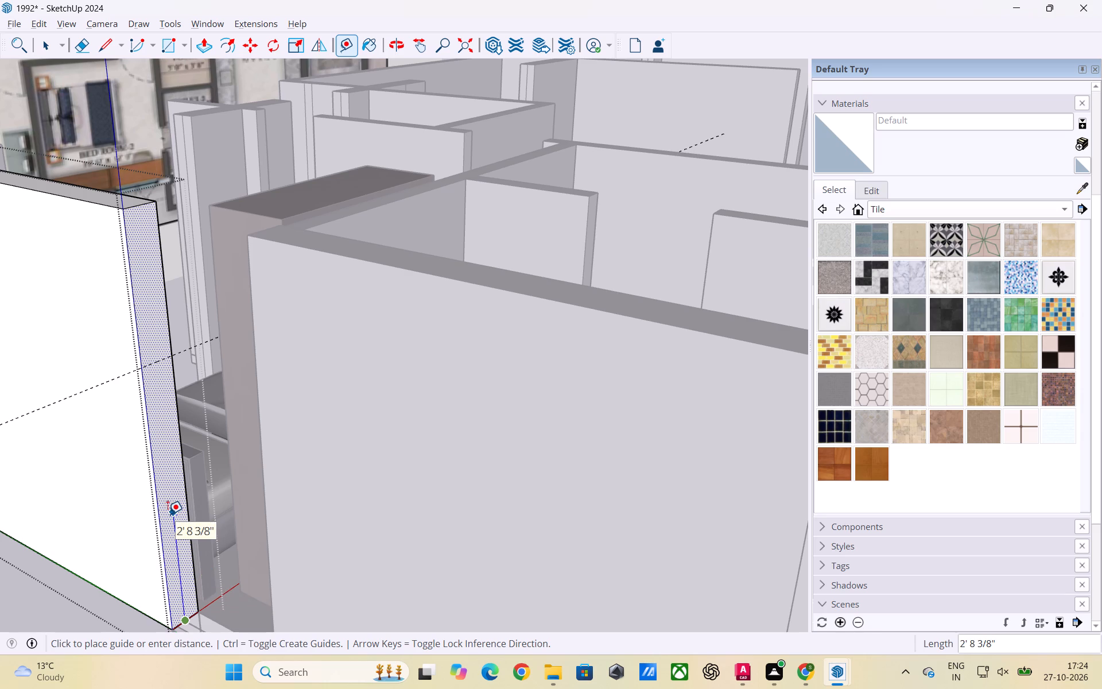
key(space)
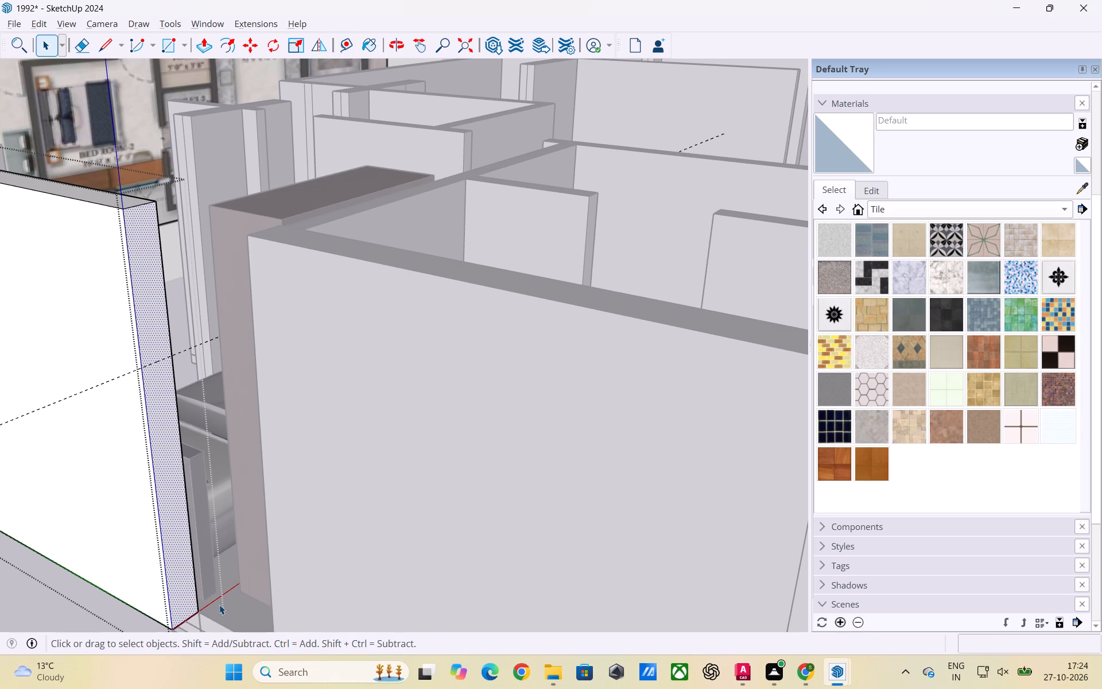
key(t)
click(186, 620)
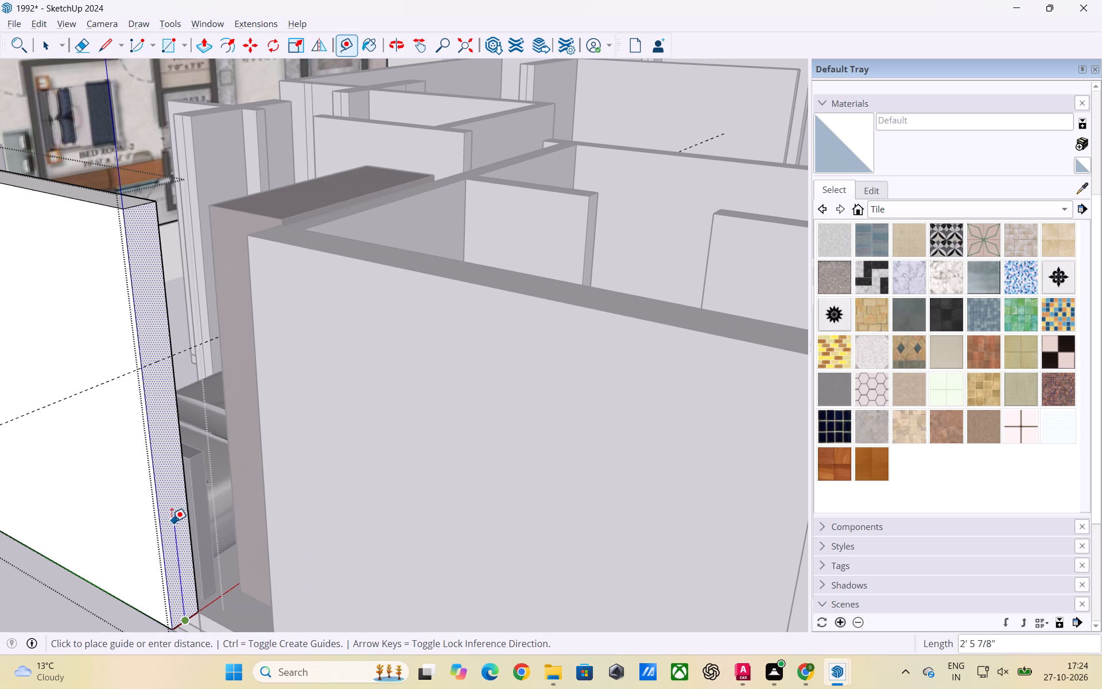
key(space)
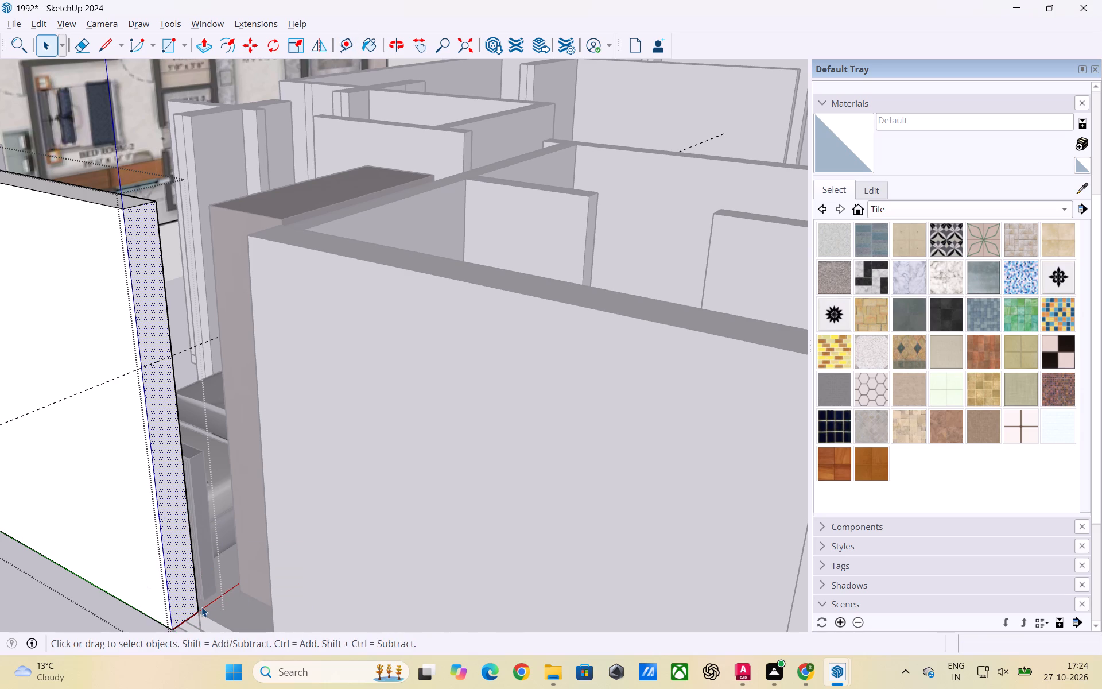
key(t)
click(183, 621)
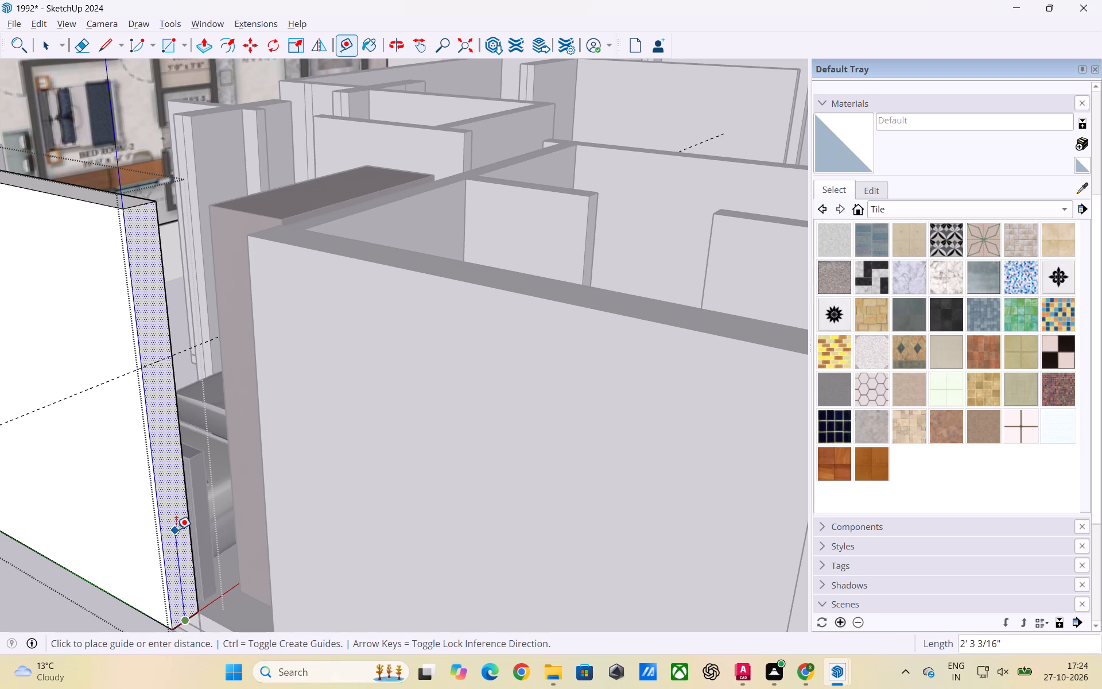
text(2')
key(Return)
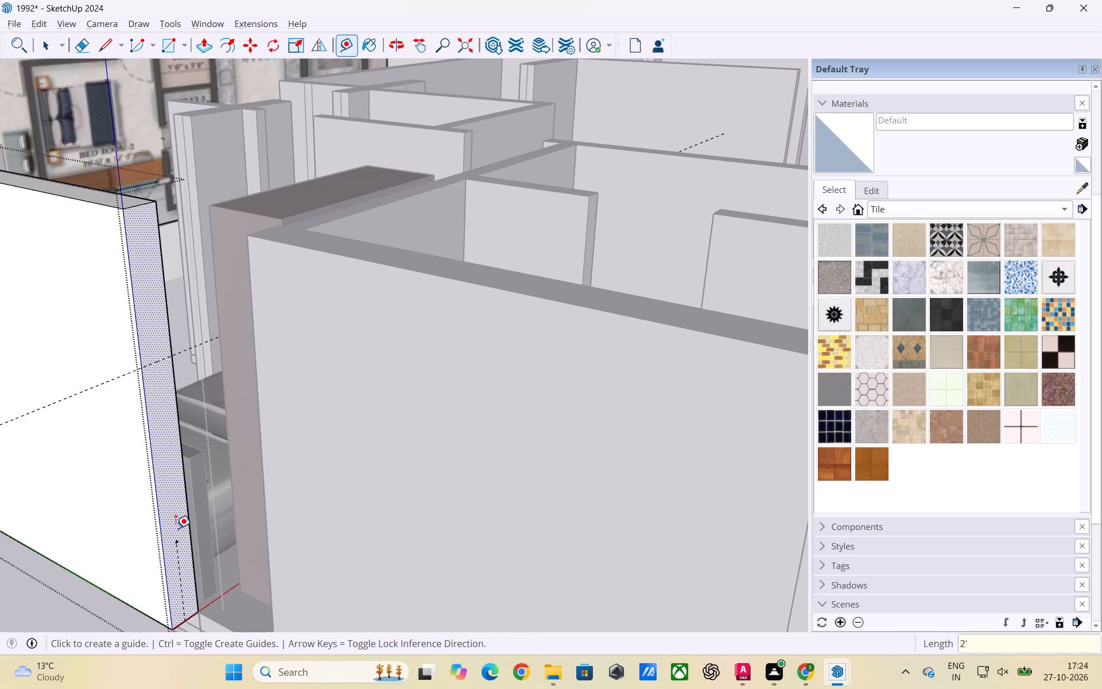
key(space)
click(87, 593)
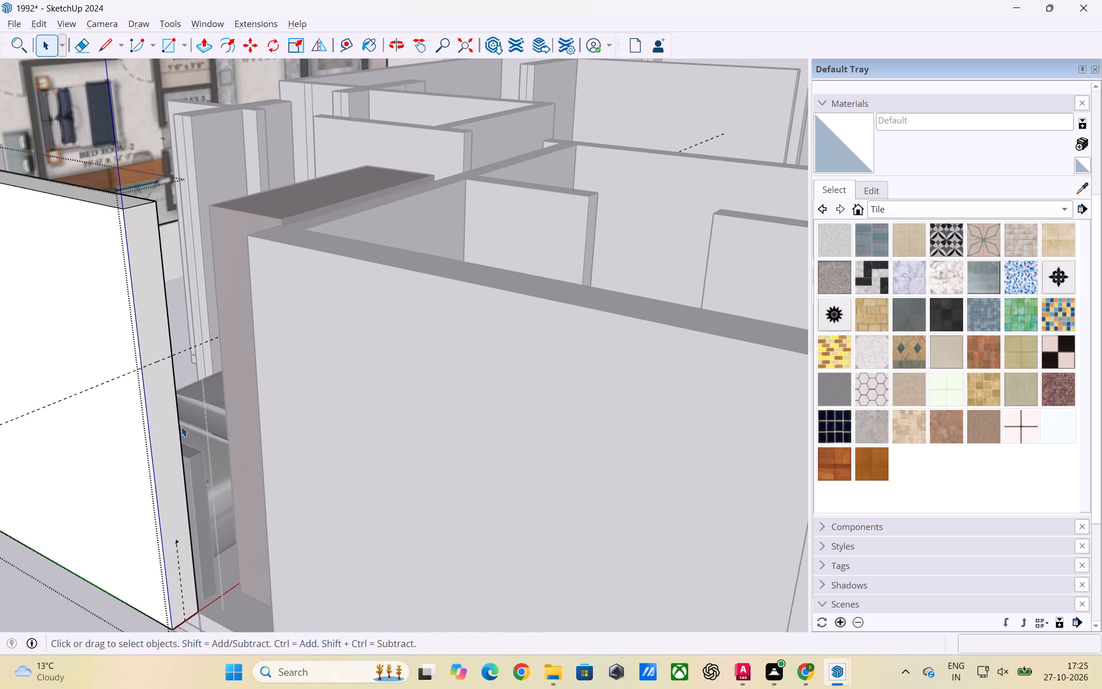
Copy the end face's top edge 3' down to the guide, and copy it again to the top of the 2' guide.
click(171, 435)
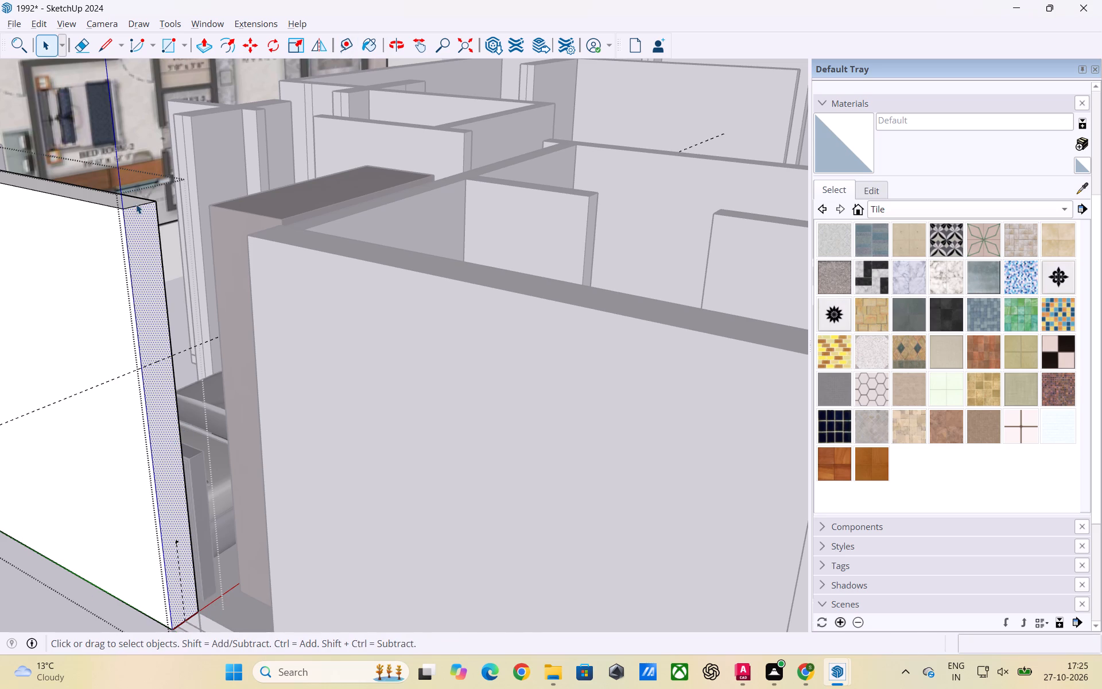
click(134, 206)
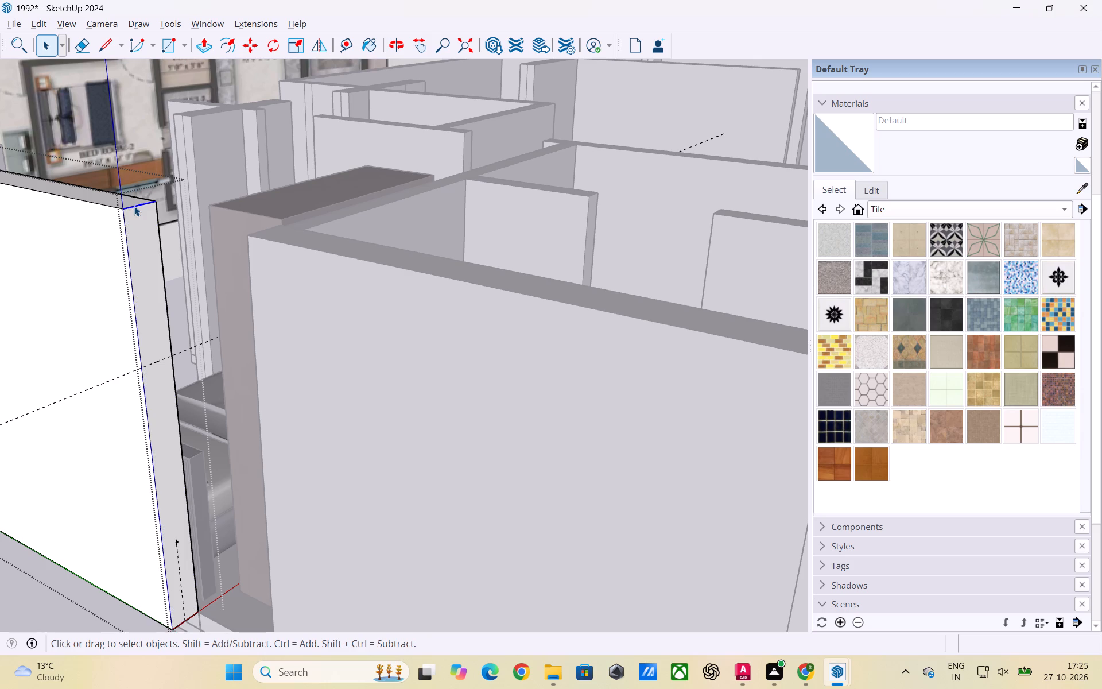
key(m)
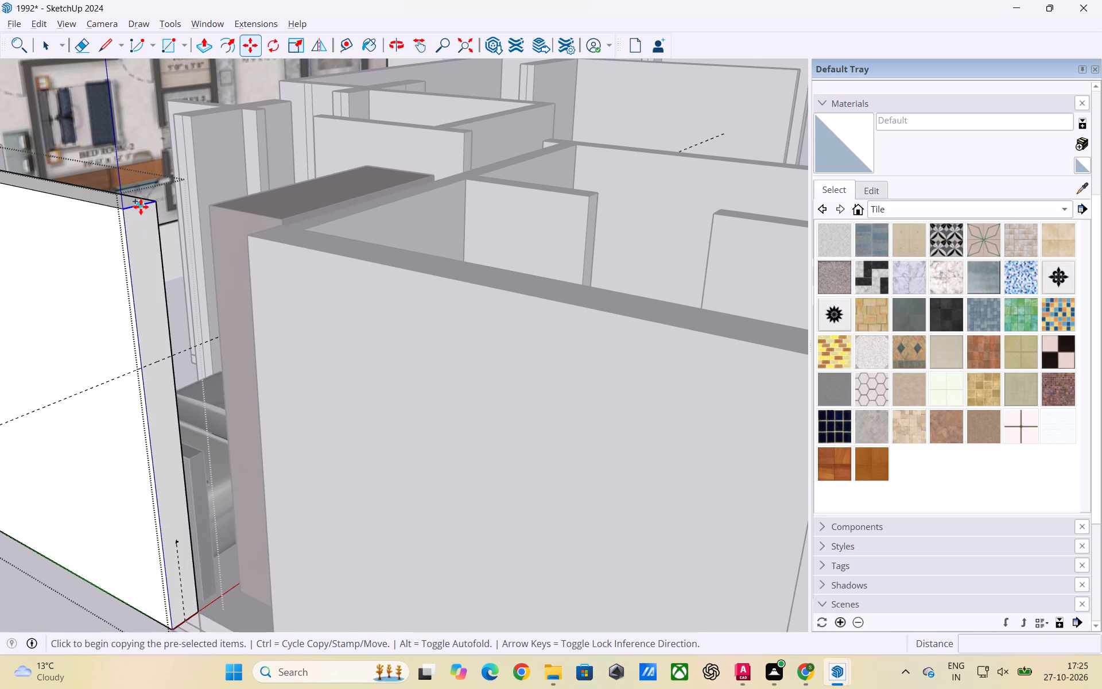
click(142, 206)
click(163, 362)
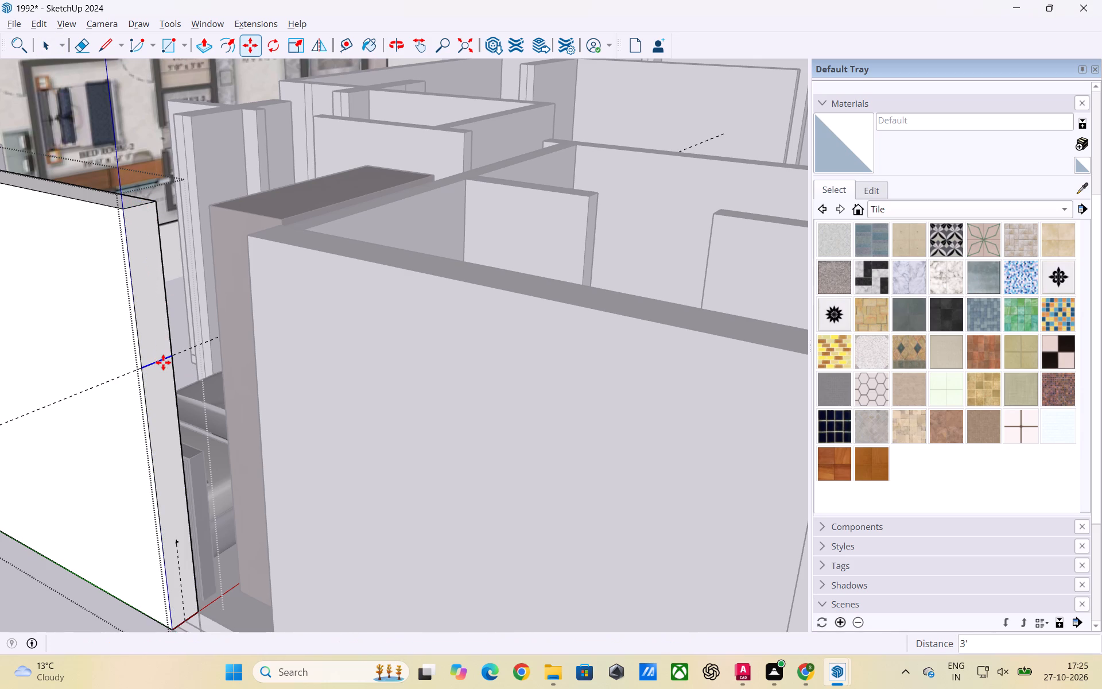
key(m)
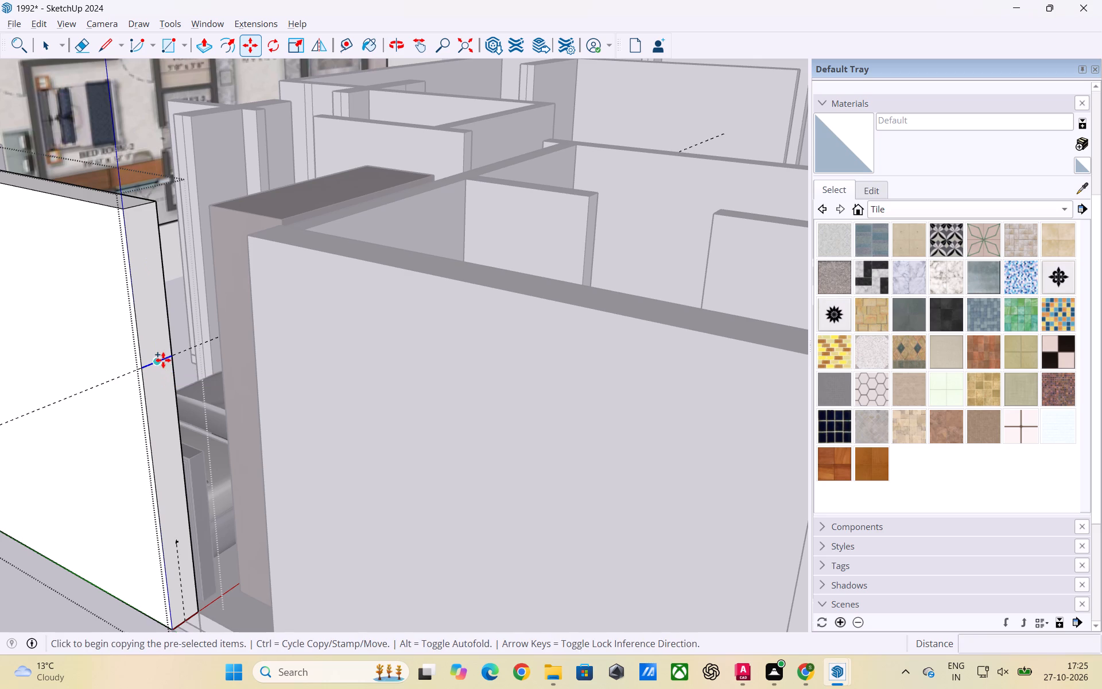
click(160, 361)
click(172, 543)
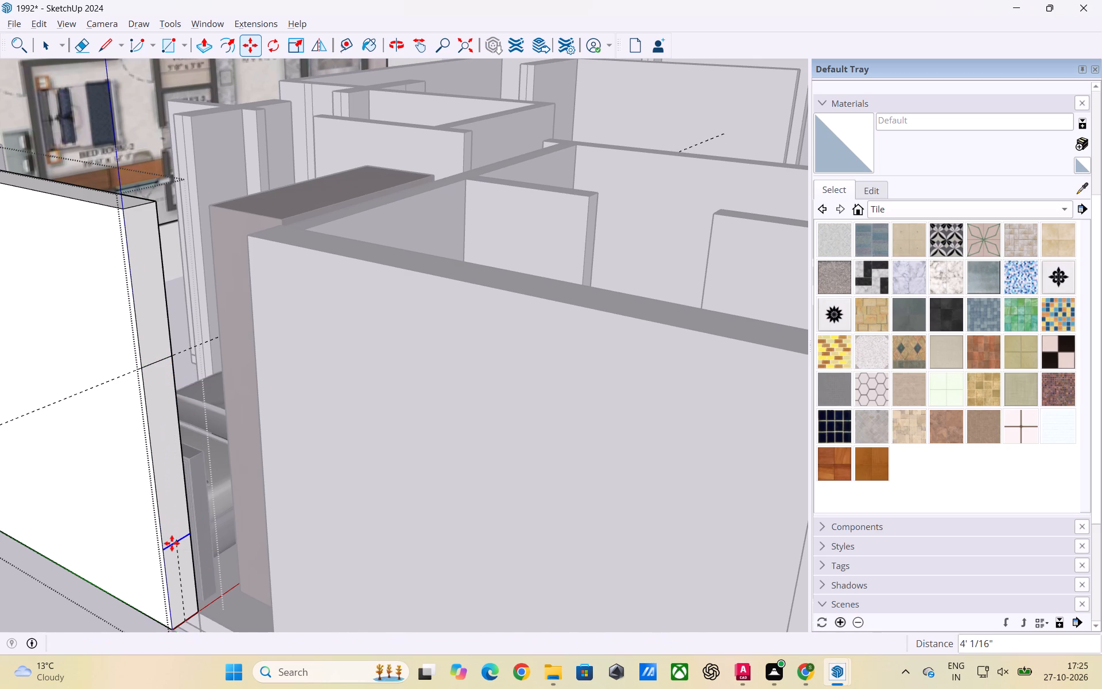
key(space)
click(57, 594)
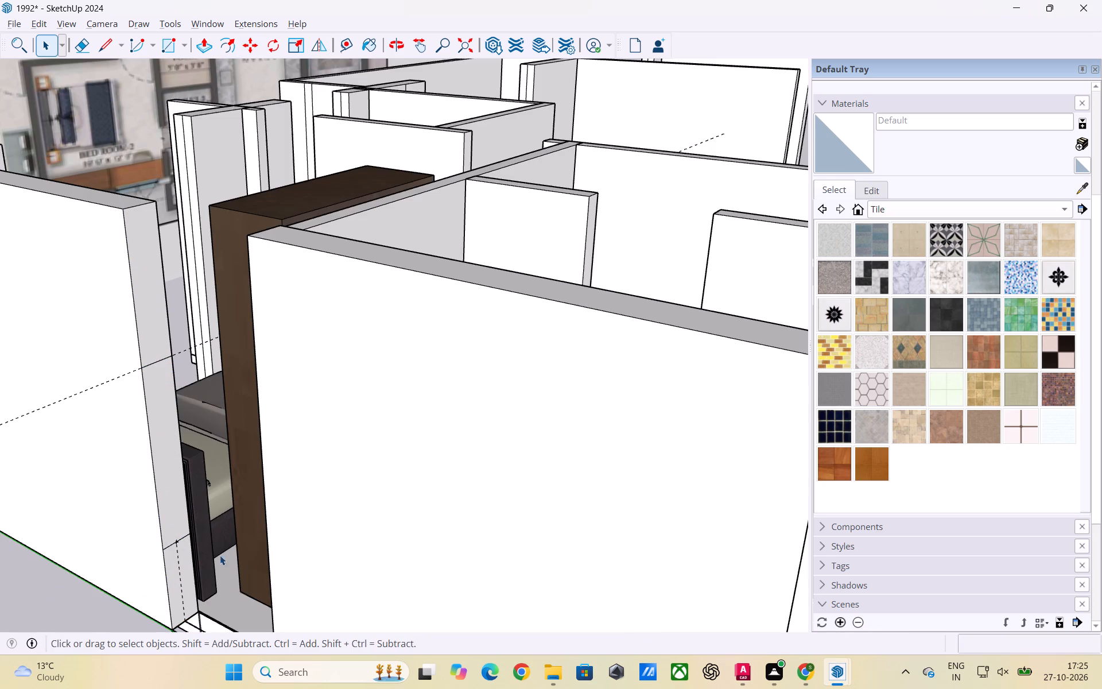
Delete the short vertical 2' guide on the lower part of the wall's end face.
scroll(284, 533, down, 5)
triple_click(202, 389)
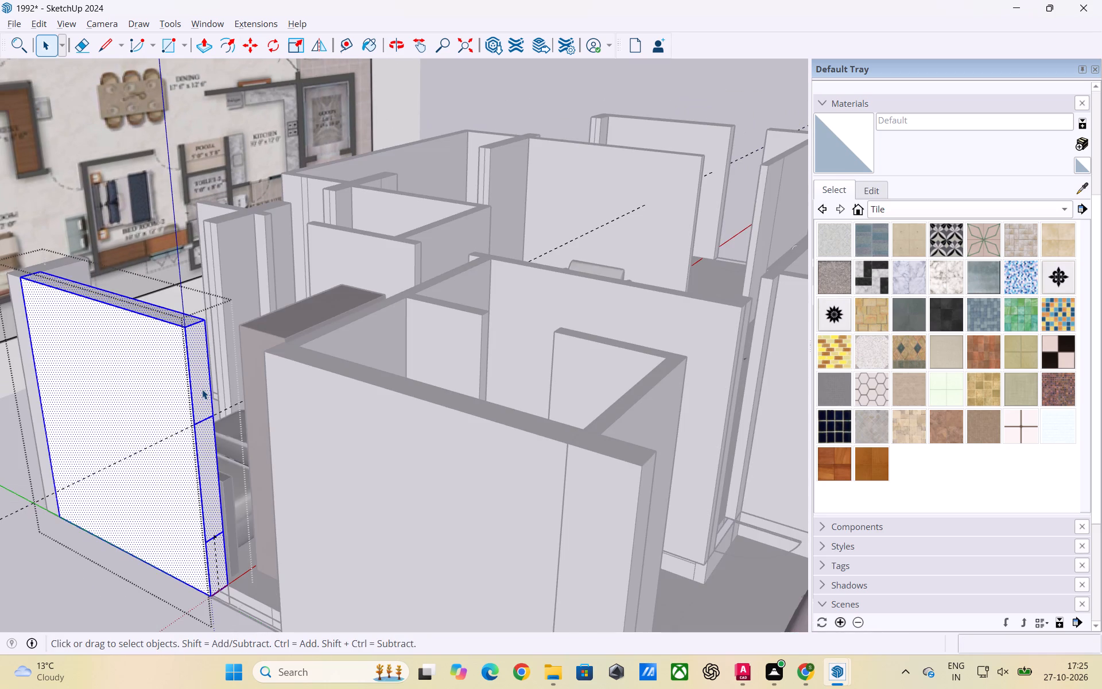
click(203, 388)
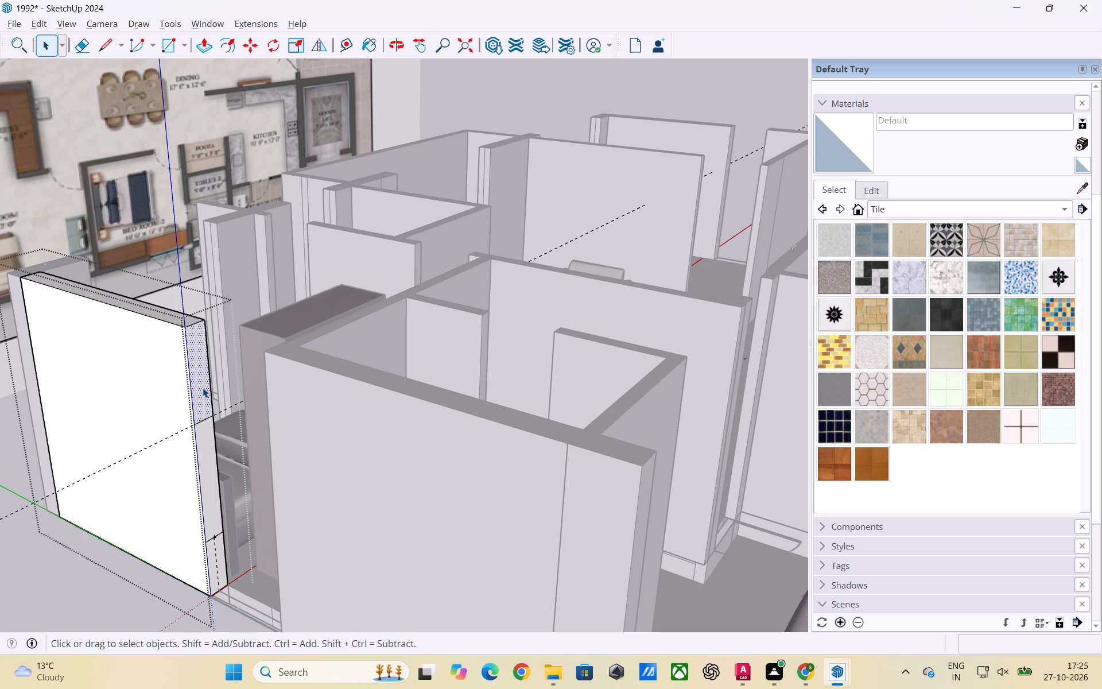
scroll(203, 388, down, 2)
double_click(214, 534)
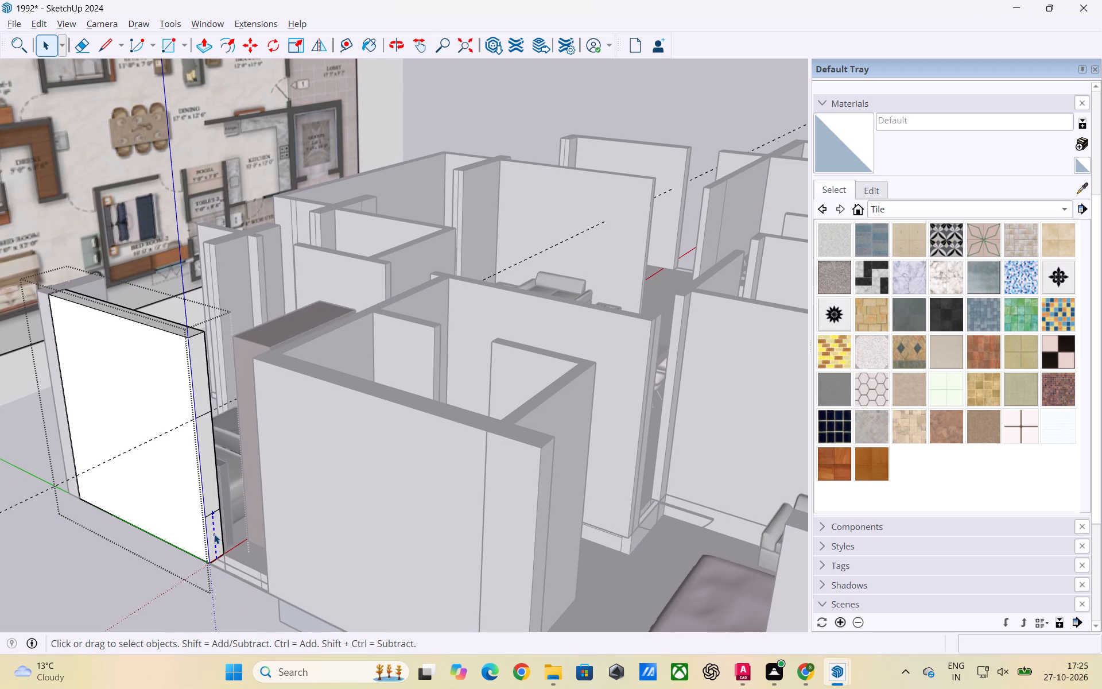
key(Delete)
Push/Pull the lower section of the end face 3' across the opening to meet the neighbouring wall as a sill.
scroll(195, 540, down, 2)
middle_drag(199, 527, 340, 499)
middle_drag(378, 528, 377, 528)
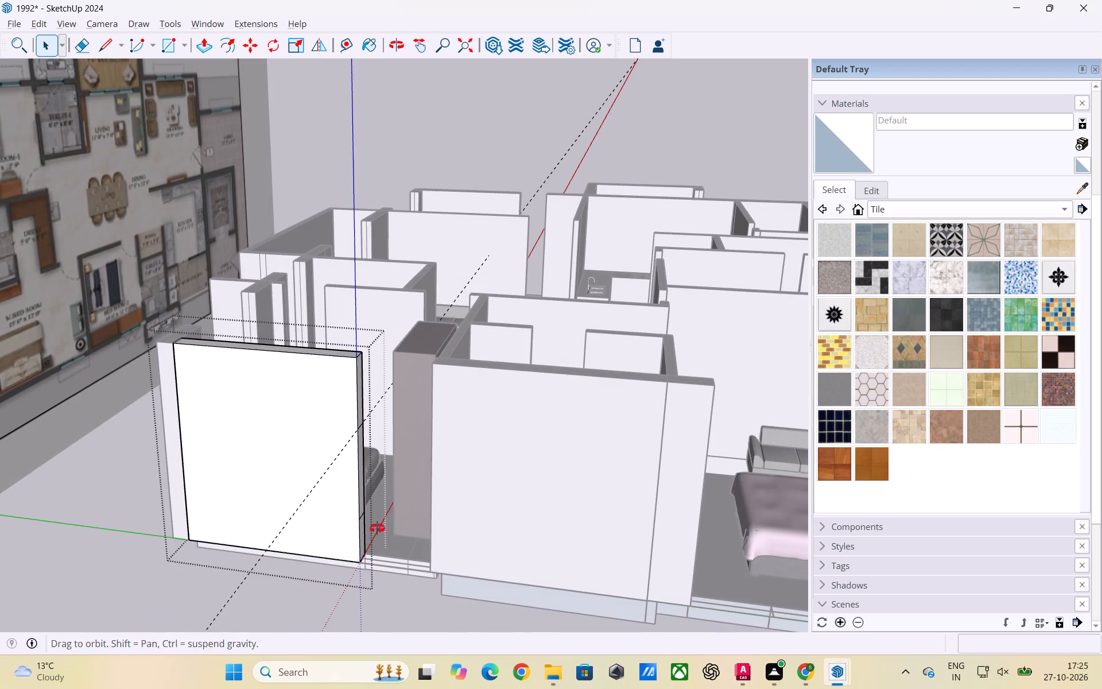
middle_drag(377, 528, 326, 536)
scroll(316, 535, up, 3)
click(197, 606)
scroll(298, 539, up, 2)
middle_drag(311, 546, 282, 547)
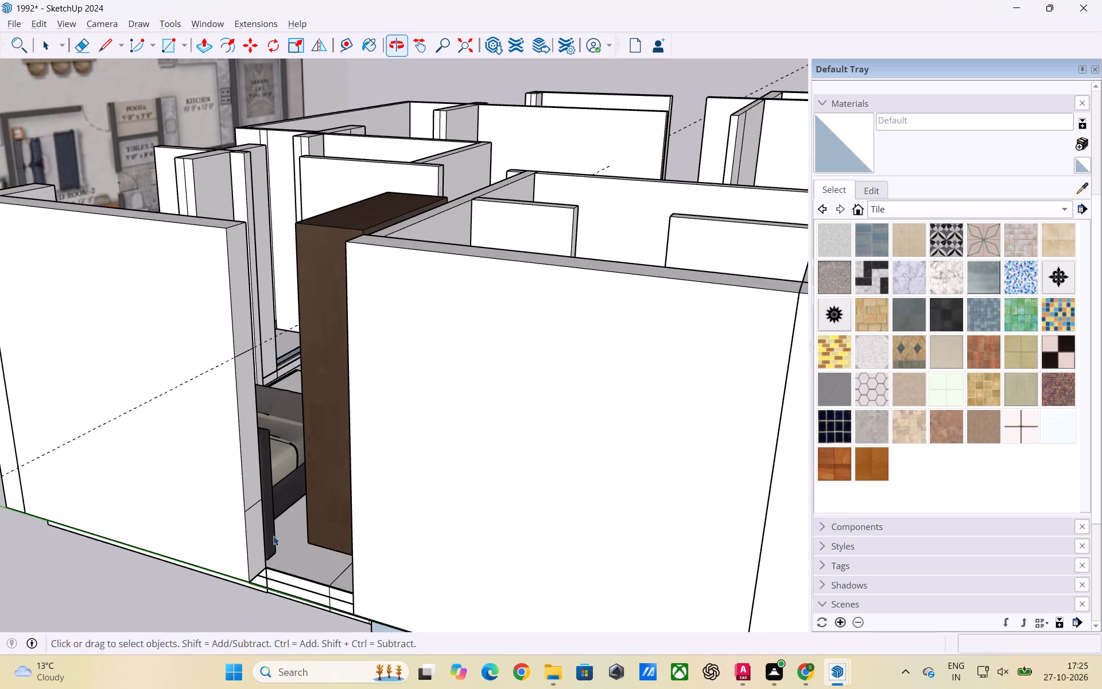
triple_click(256, 536)
double_click(255, 536)
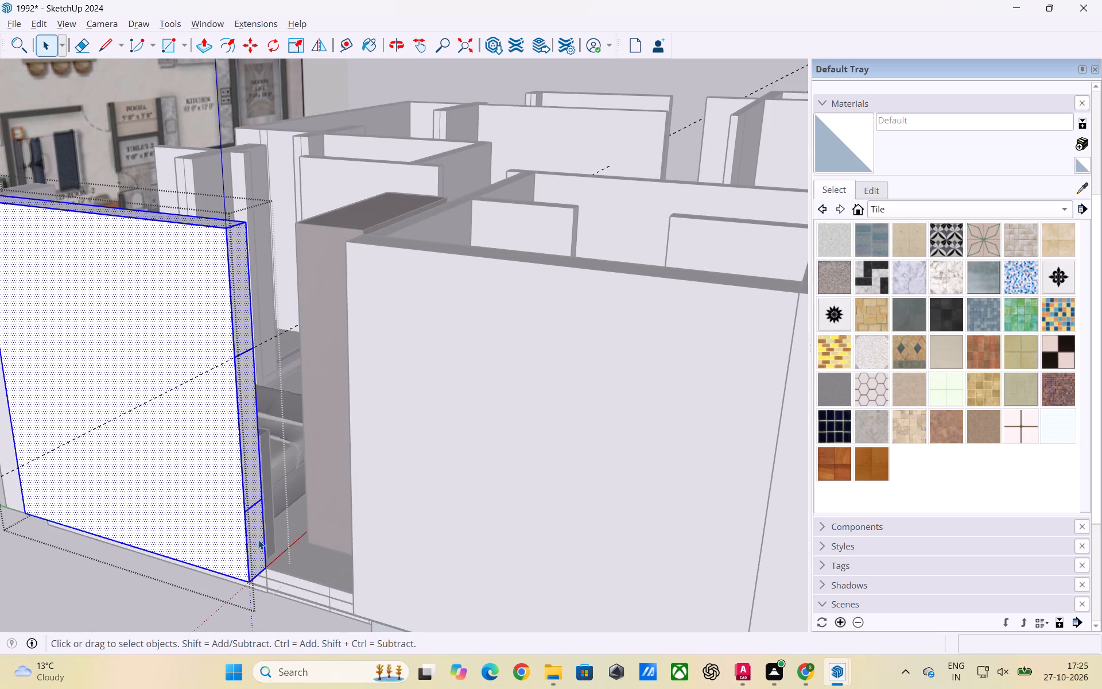
click(258, 540)
key(p)
click(258, 540)
scroll(296, 555, down, 4)
middle_drag(300, 564, 402, 569)
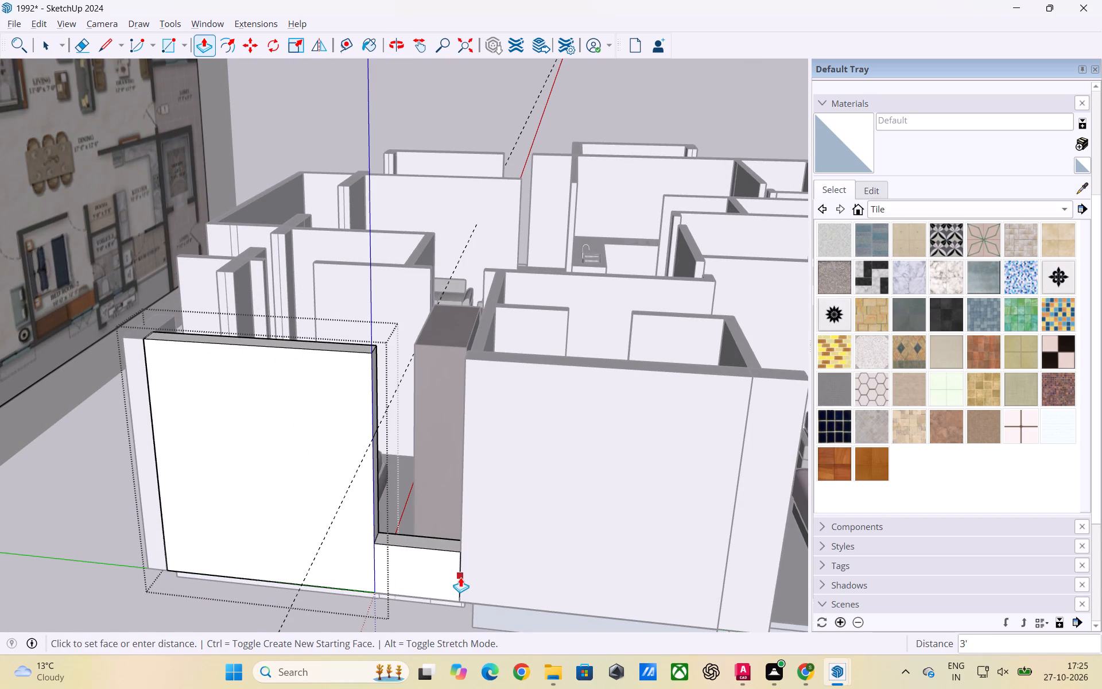
click(460, 577)
key(space)
click(218, 617)
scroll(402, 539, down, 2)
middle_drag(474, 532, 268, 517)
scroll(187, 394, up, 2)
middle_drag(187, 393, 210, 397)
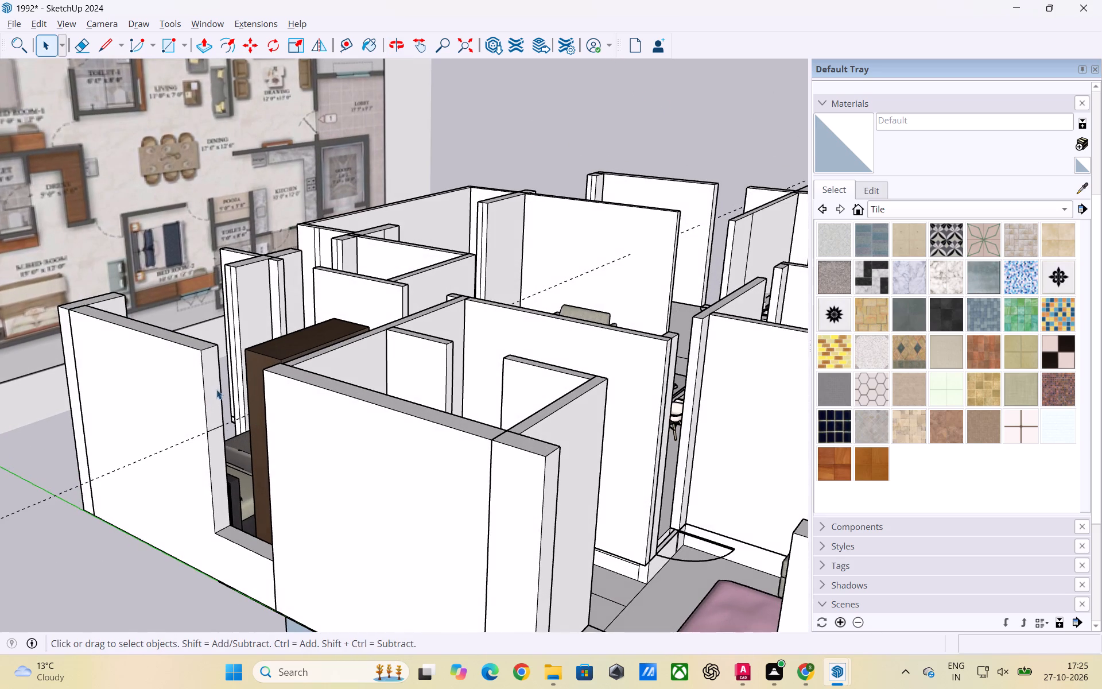
Push/Pull the upper section of the wall's end face 3' across the opening to meet the neighbouring wall as a lintel.
click(214, 390)
triple_click(214, 390)
click(213, 386)
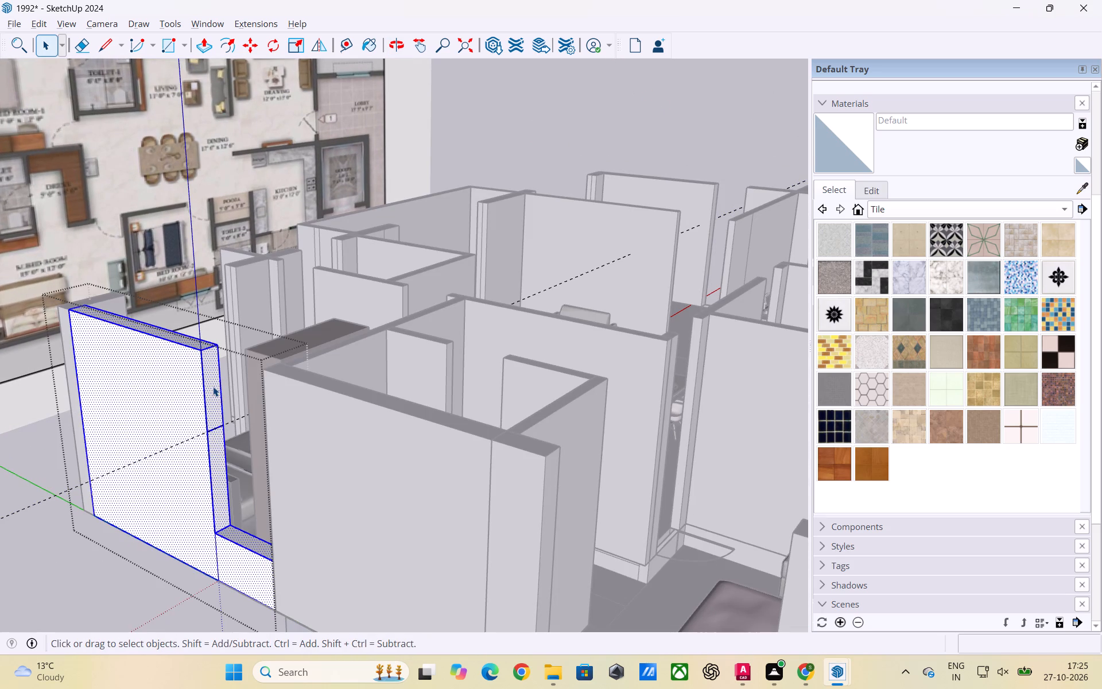
click(213, 393)
key(p)
click(213, 393)
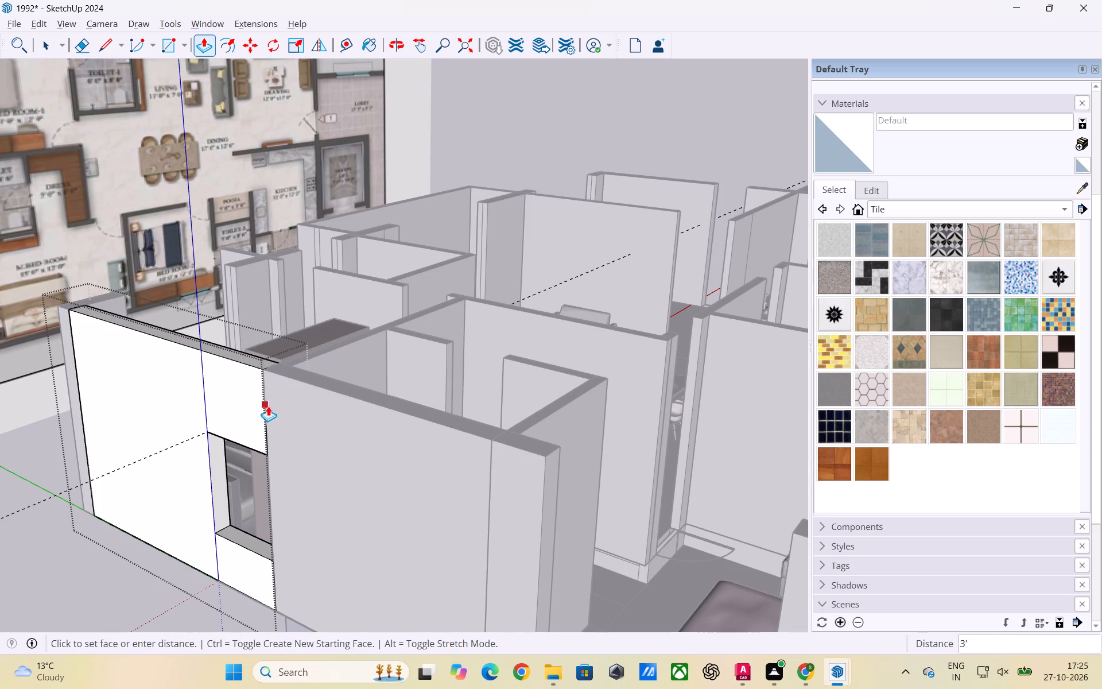
scroll(270, 415, up, 2)
middle_drag(270, 415, 382, 415)
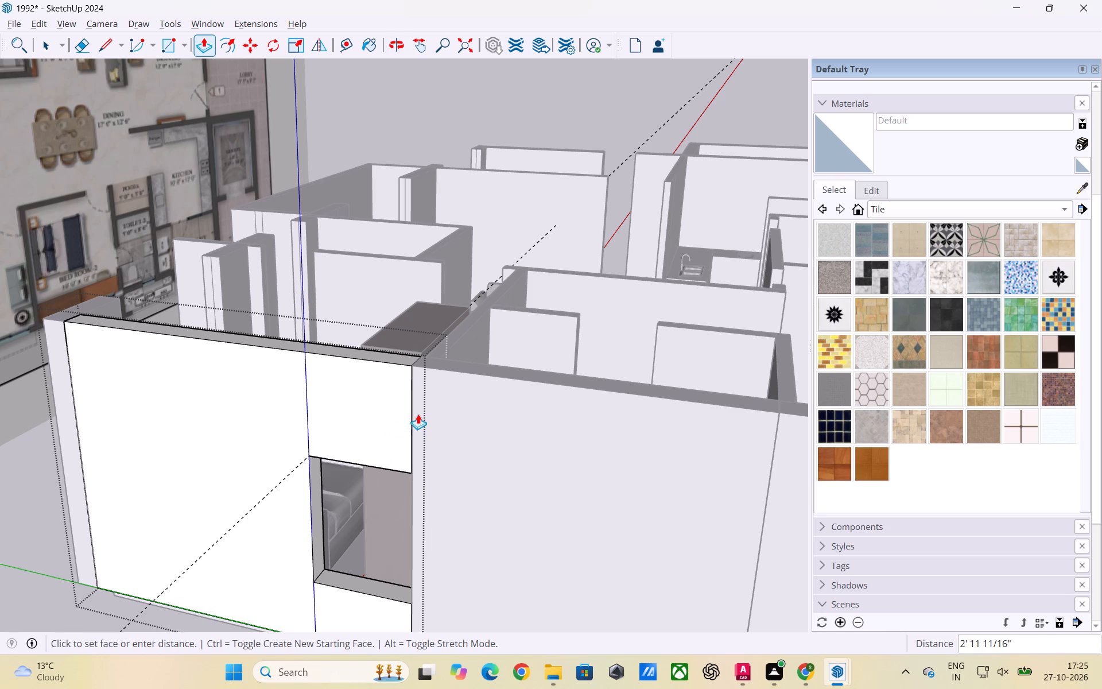
scroll(419, 413, up, 2)
middle_drag(414, 413, 433, 416)
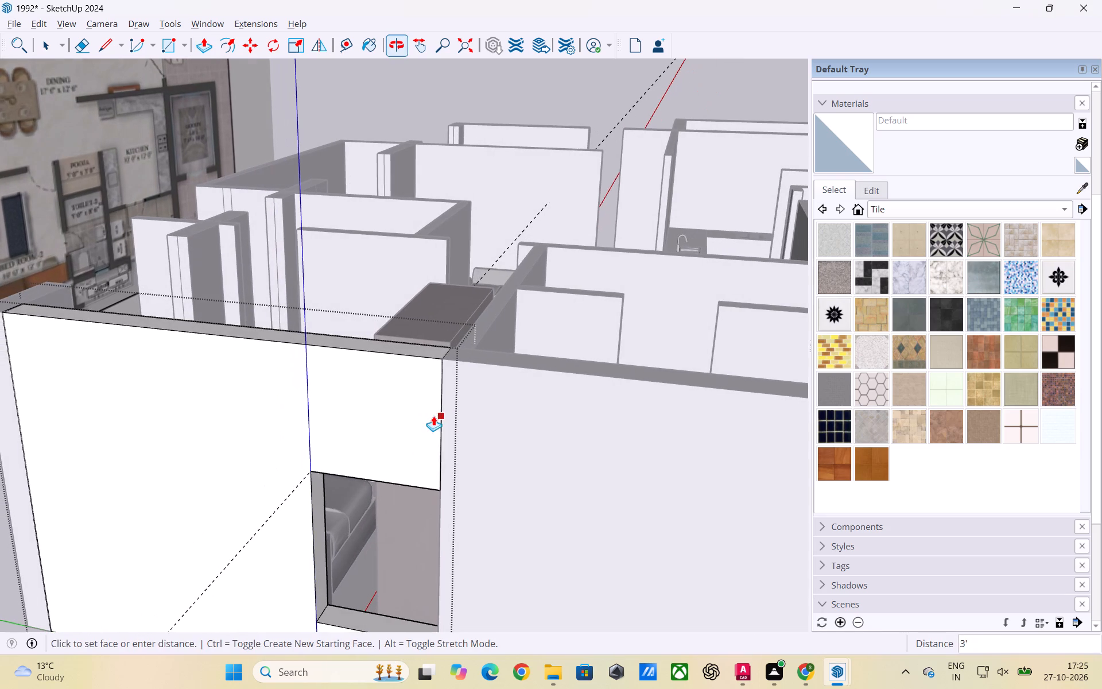
click(442, 417)
key(space)
click(402, 516)
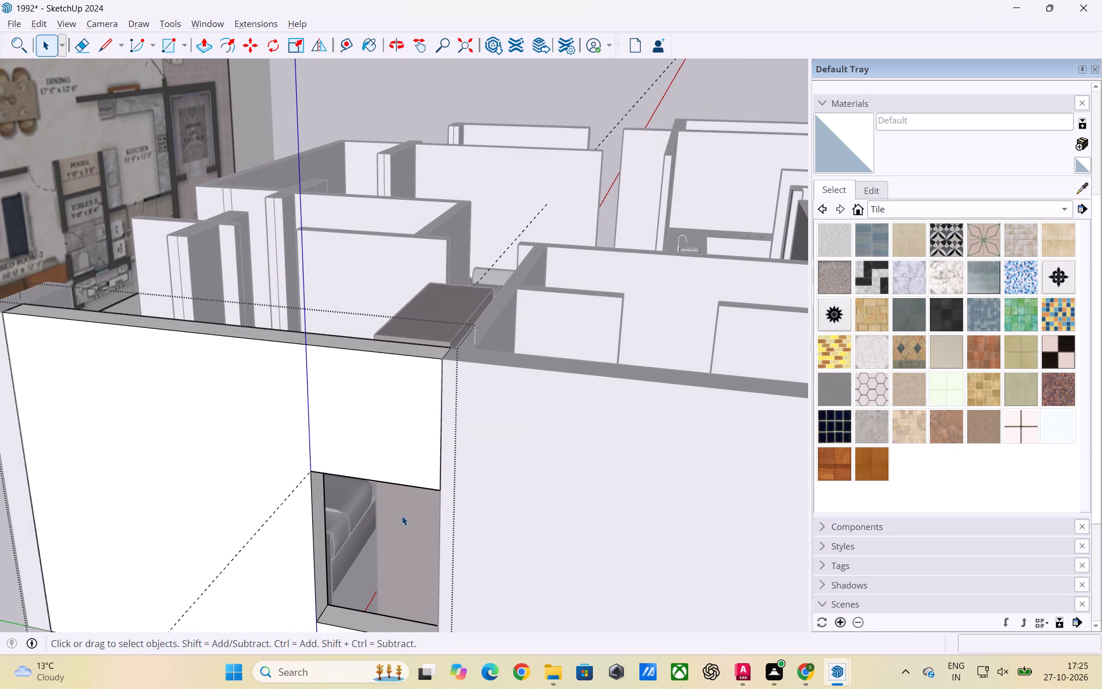
scroll(426, 415, down, 3)
scroll(426, 417, up, 1)
scroll(428, 412, down, 3)
click(69, 474)
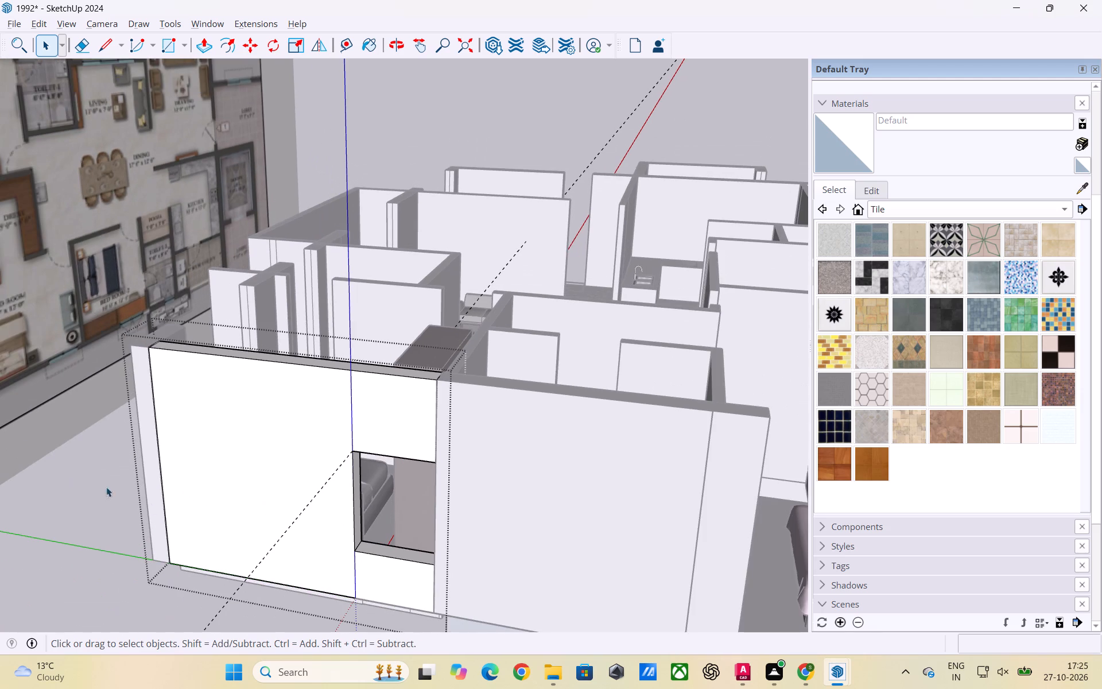
Delete the stray vertical edge on the neighbouring wall's end face inside the bedroom window opening.
scroll(364, 521, up, 3)
middle_drag(372, 512, 500, 471)
scroll(320, 435, down, 3)
middle_drag(561, 481, 491, 497)
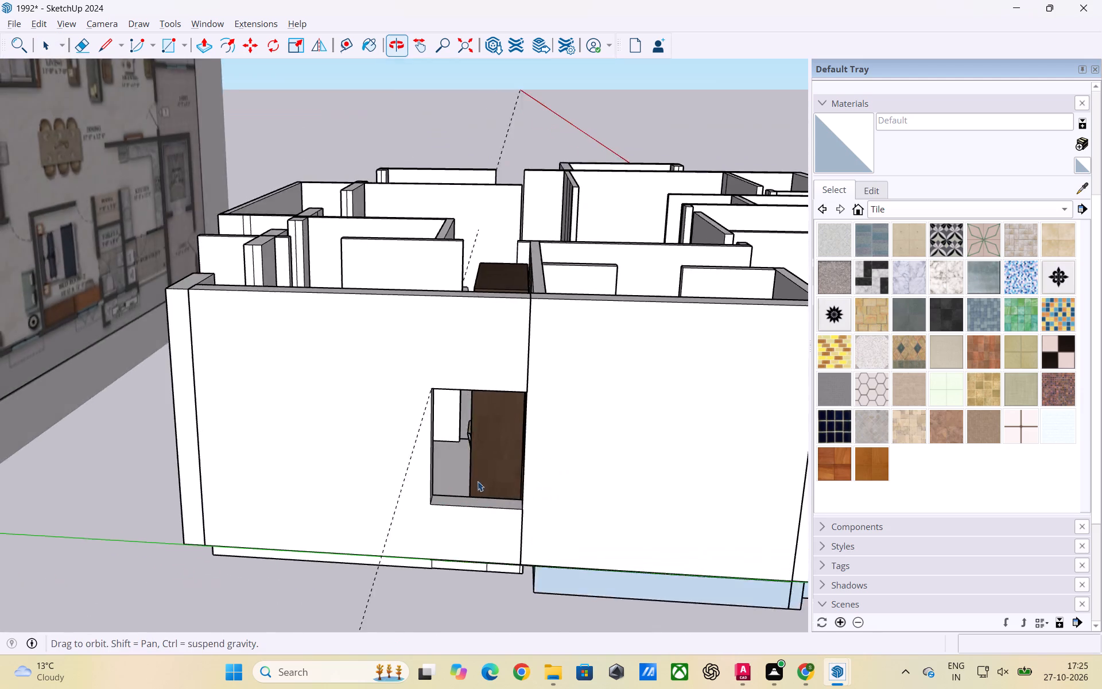
scroll(517, 458, up, 3)
middle_drag(476, 455, 601, 453)
scroll(680, 354, up, 6)
middle_drag(619, 400, 625, 400)
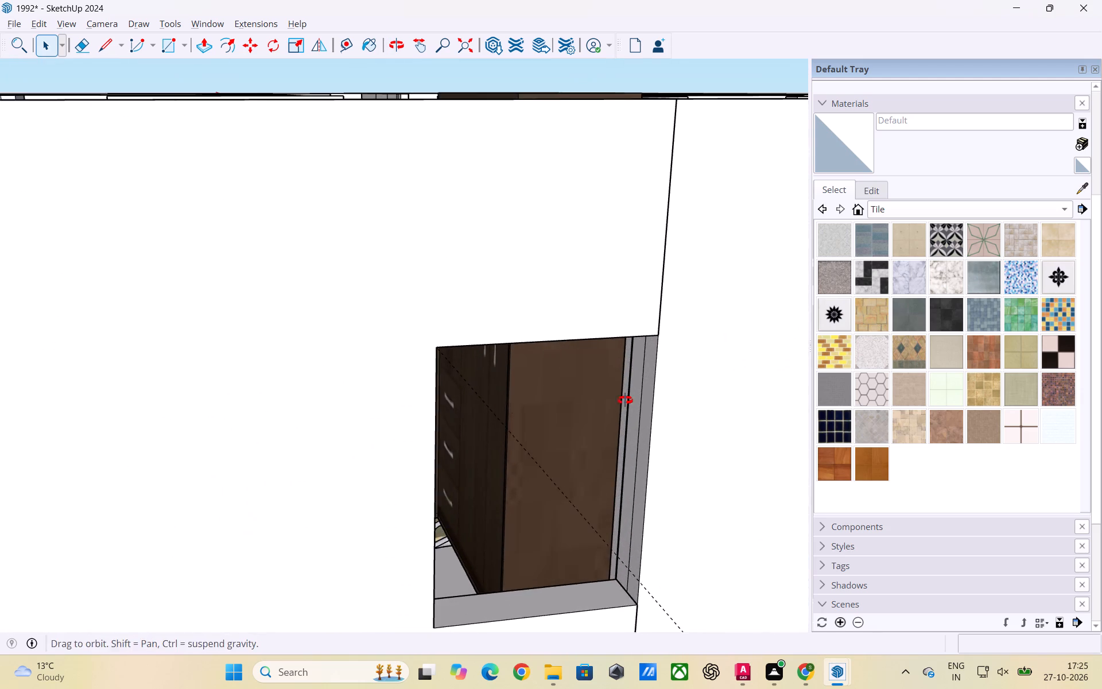
middle_drag(625, 400, 645, 375)
click(678, 418)
double_click(678, 419)
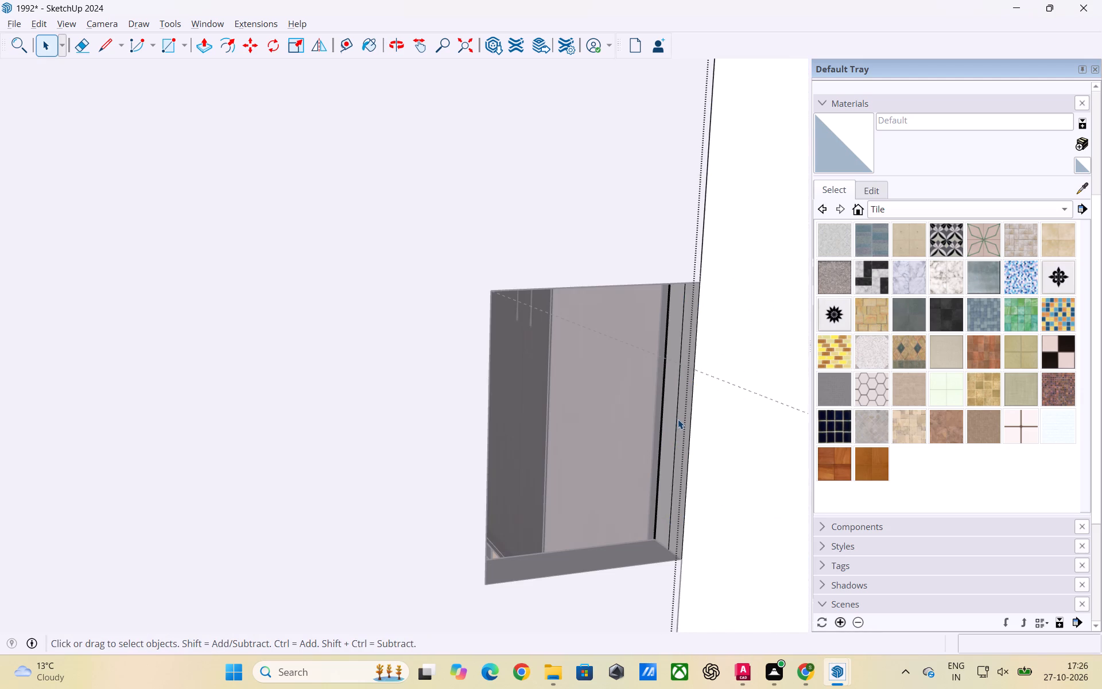
click(677, 420)
key(Delete)
scroll(353, 317, down, 7)
scroll(353, 317, up, 1)
scroll(353, 317, down, 3)
click(571, 553)
Push/Pull the side face of the toilet's floor slab 4 1/2" from below to close the gap against the bedroom floor slab.
scroll(521, 368, up, 3)
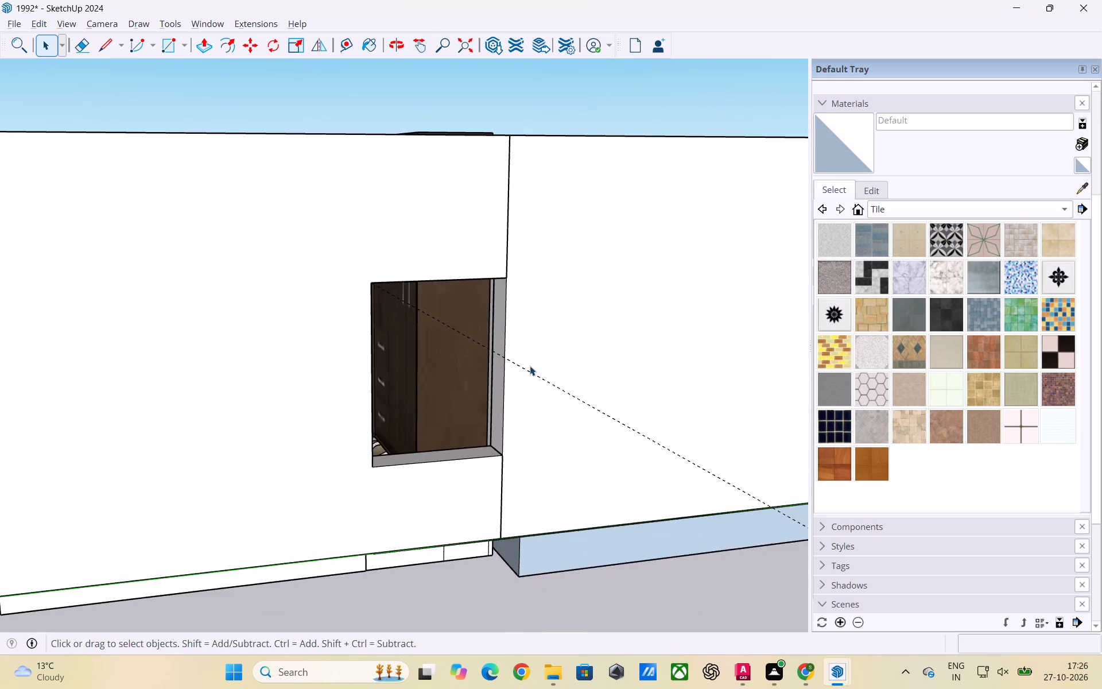
middle_drag(531, 366, 441, 398)
scroll(398, 366, up, 3)
scroll(496, 356, down, 7)
scroll(440, 423, up, 3)
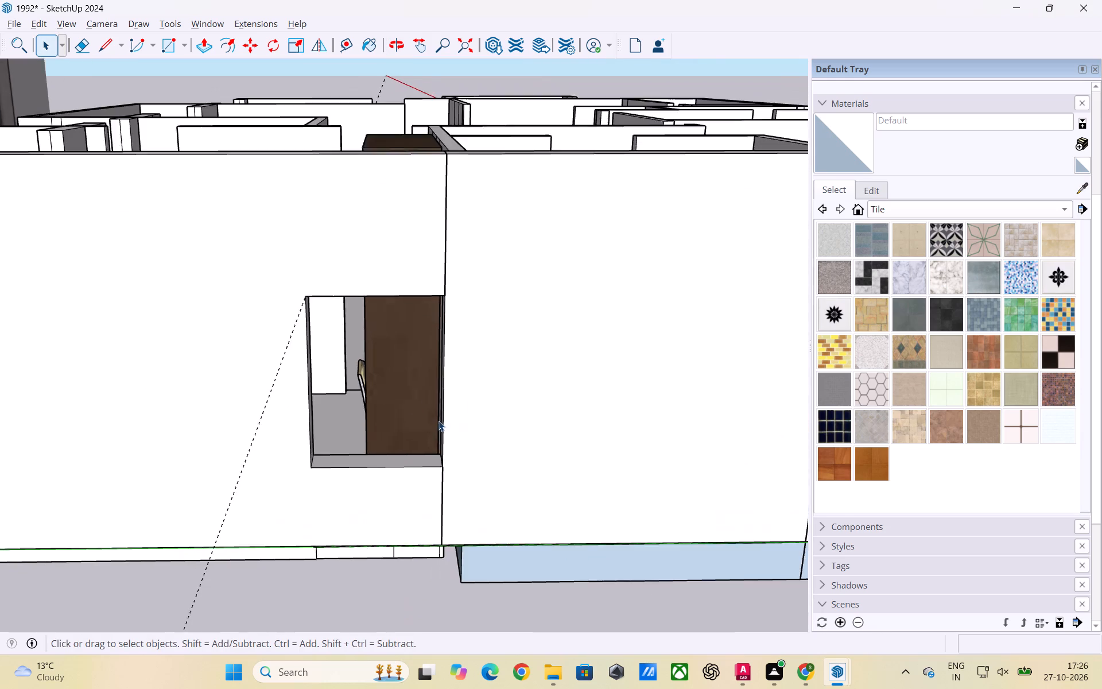
scroll(340, 362, down, 10)
middle_drag(476, 471, 509, 316)
scroll(507, 366, up, 4)
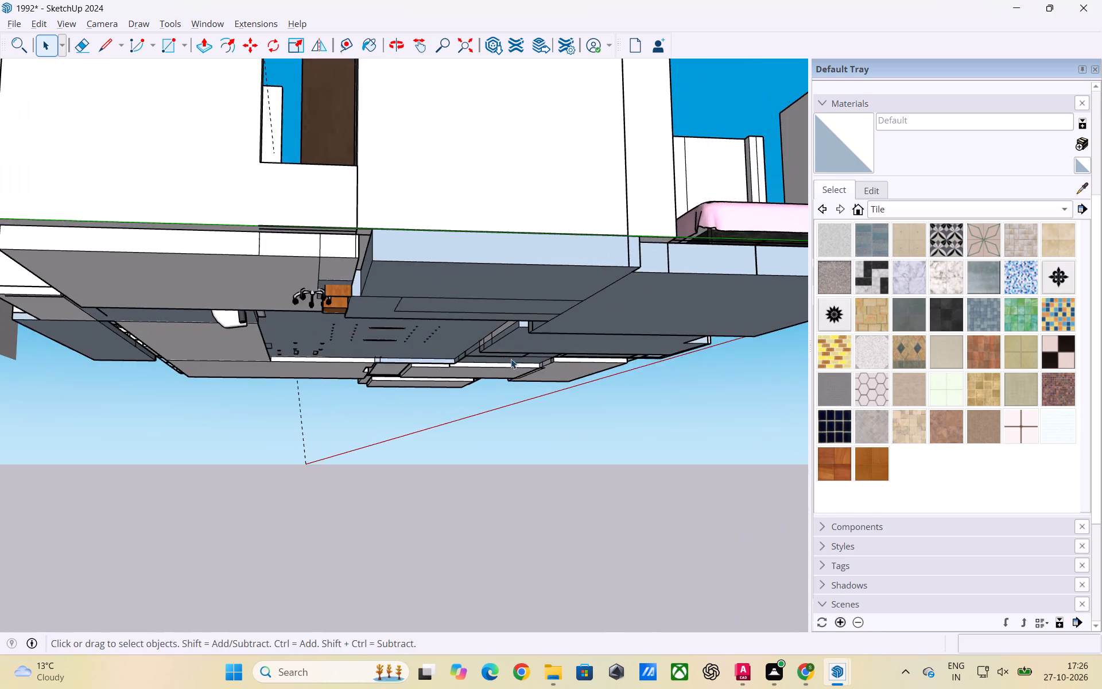
middle_drag(511, 359, 452, 314)
scroll(573, 257, up, 2)
scroll(673, 284, down, 2)
scroll(253, 185, up, 3)
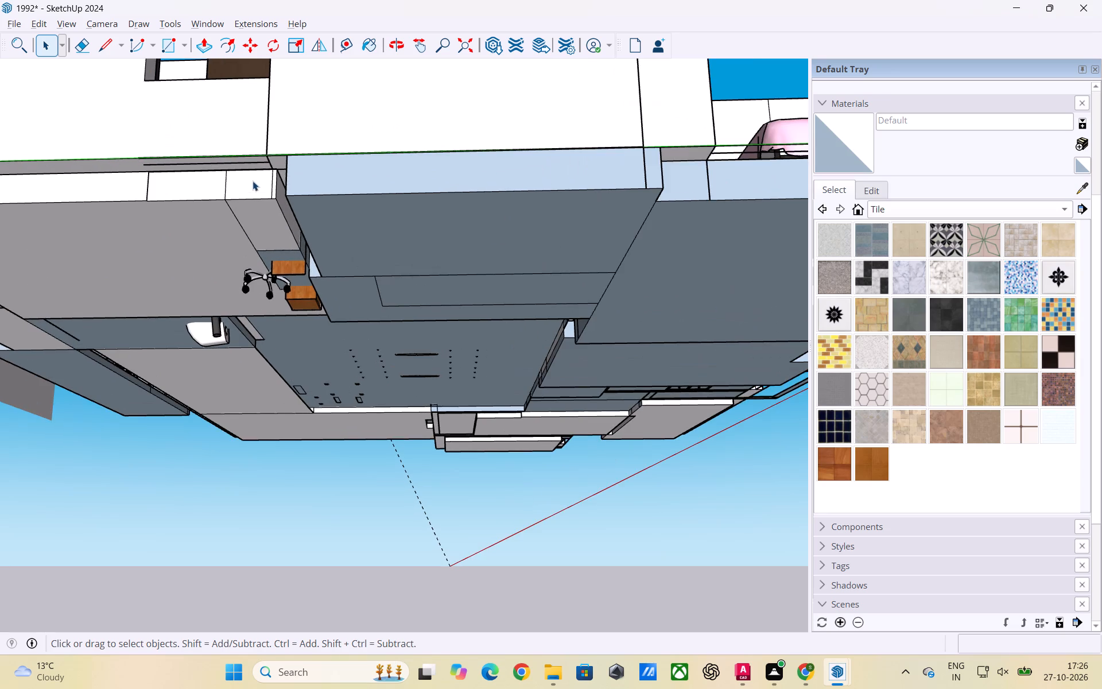
middle_drag(262, 173, 385, 127)
scroll(393, 184, up, 3)
scroll(452, 116, up, 2)
middle_drag(454, 117, 383, 126)
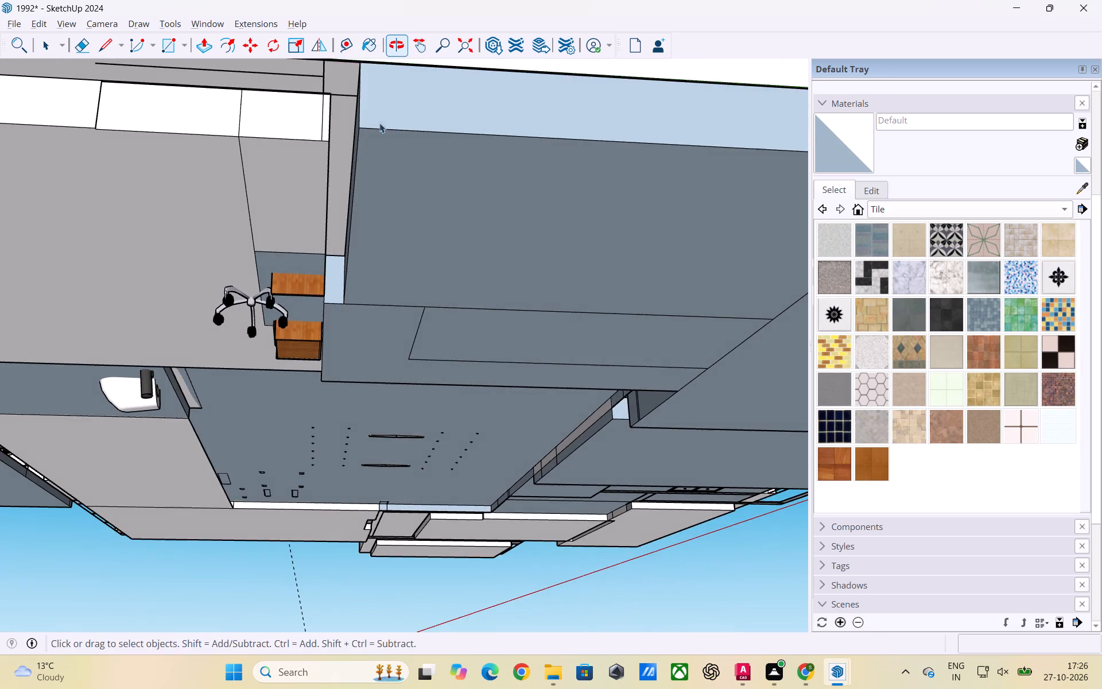
scroll(352, 157, up, 3)
middle_drag(330, 149, 366, 136)
click(409, 148)
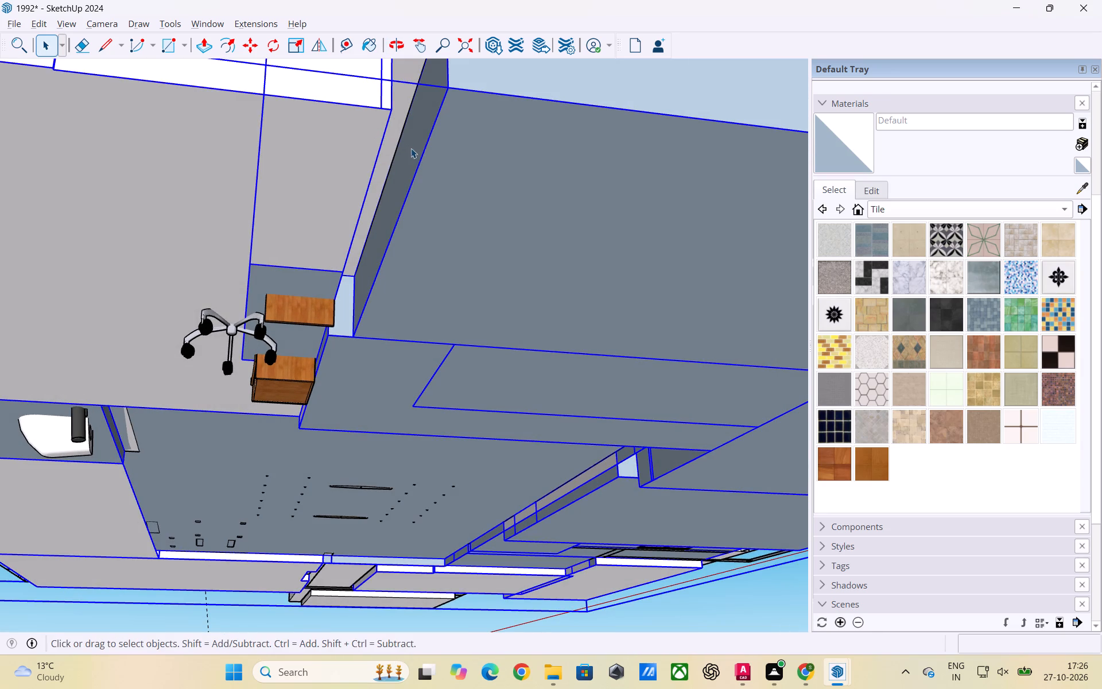
double_click(412, 149)
click(412, 149)
click(413, 155)
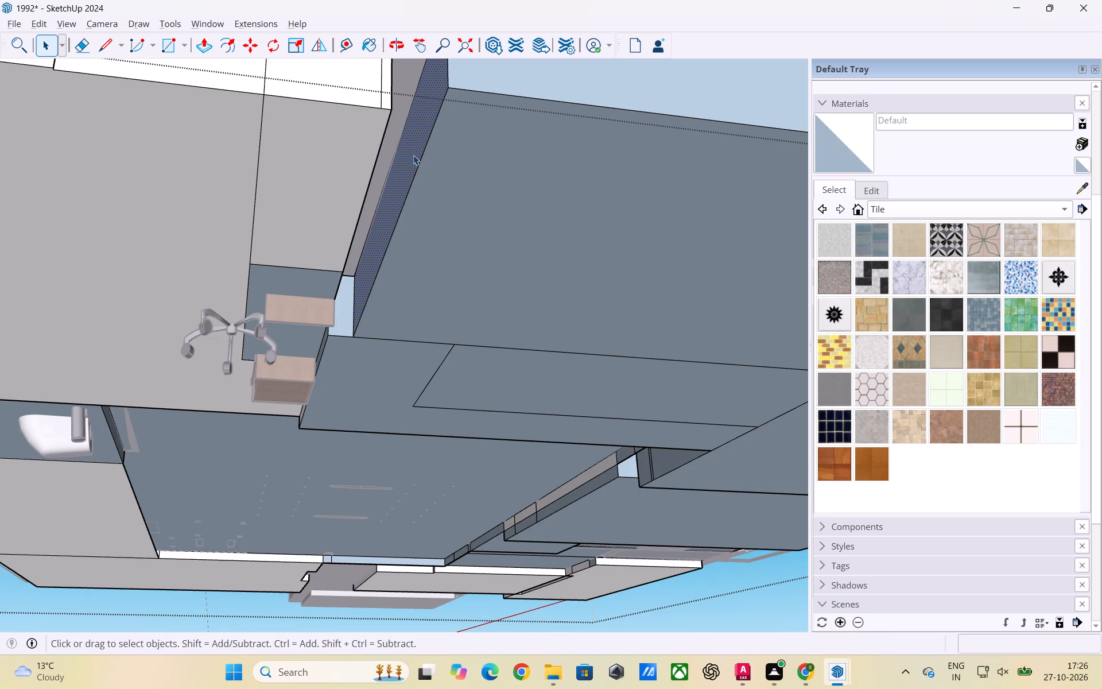
key(p)
click(413, 155)
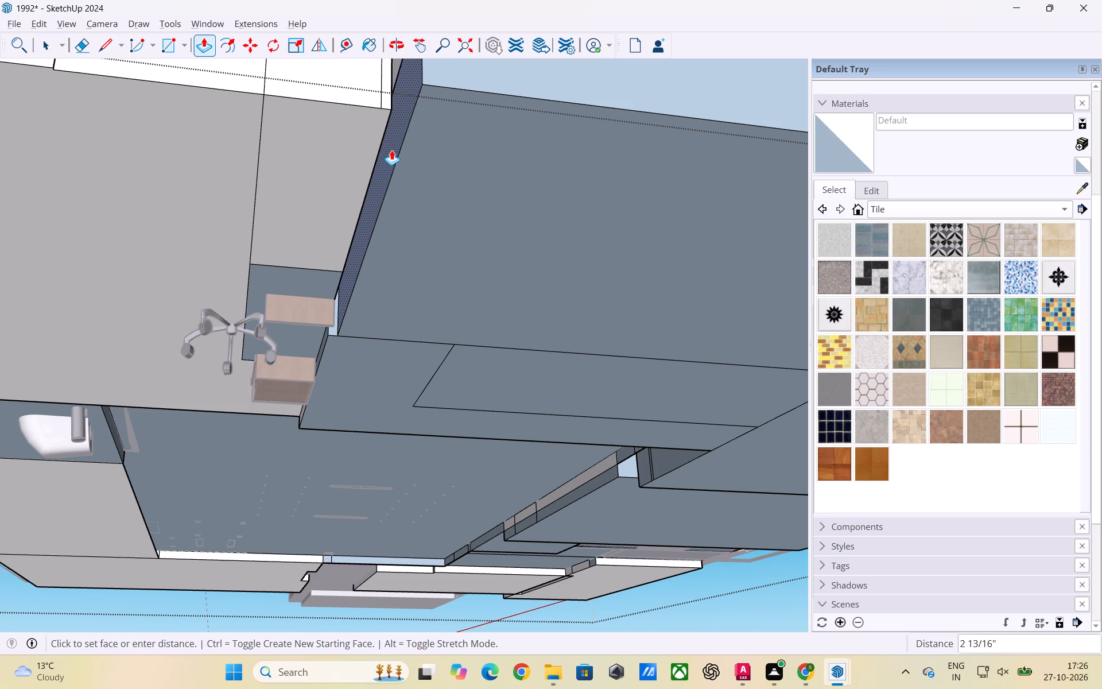
scroll(368, 144, down, 3)
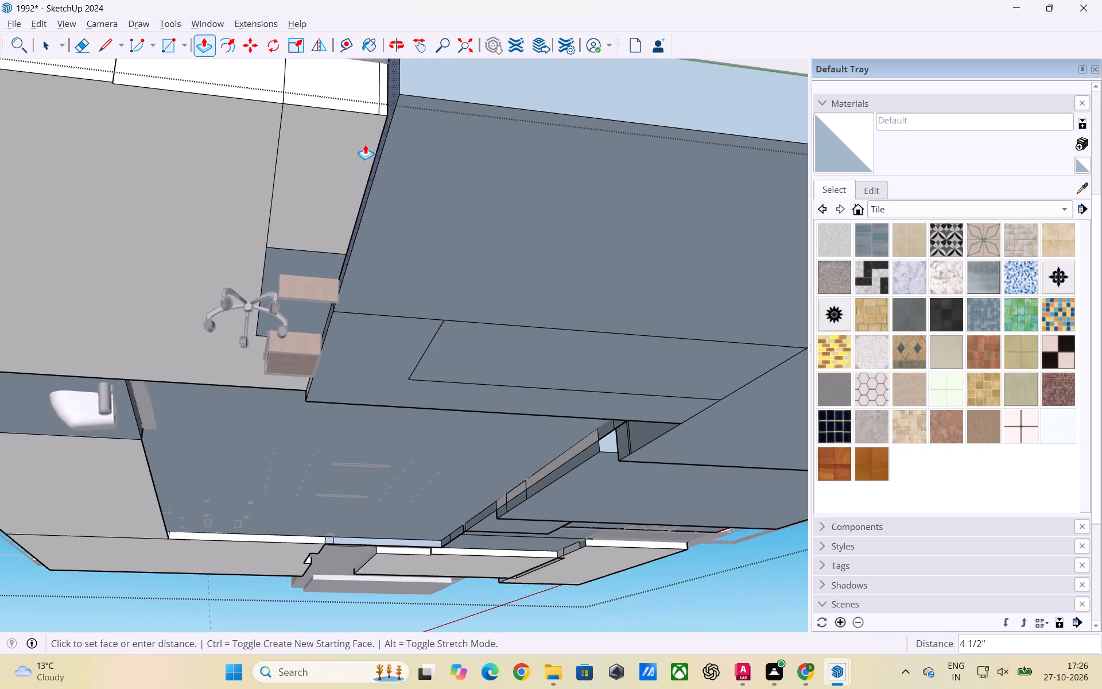
scroll(365, 144, down, 5)
scroll(304, 131, down, 6)
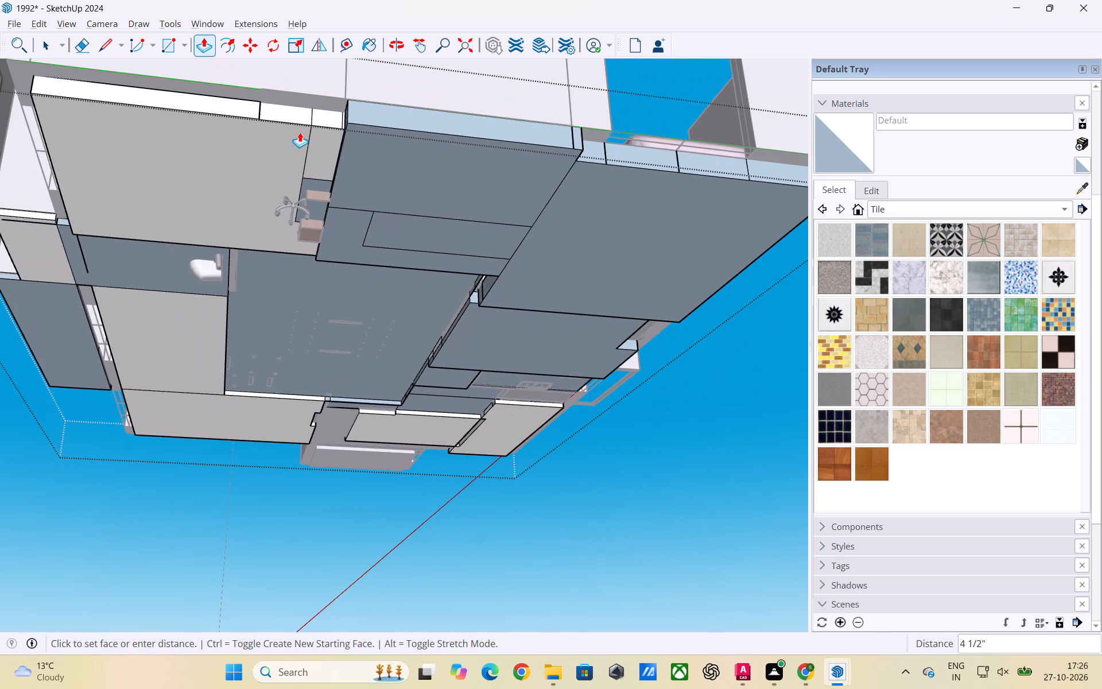
click(300, 132)
key(space)
click(672, 436)
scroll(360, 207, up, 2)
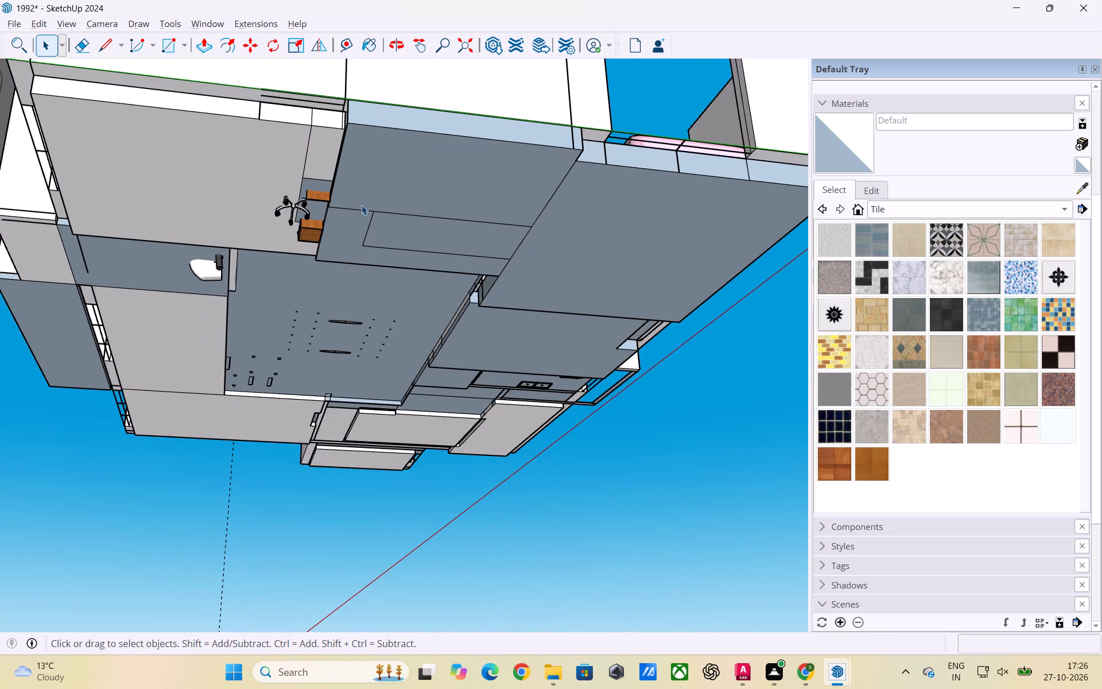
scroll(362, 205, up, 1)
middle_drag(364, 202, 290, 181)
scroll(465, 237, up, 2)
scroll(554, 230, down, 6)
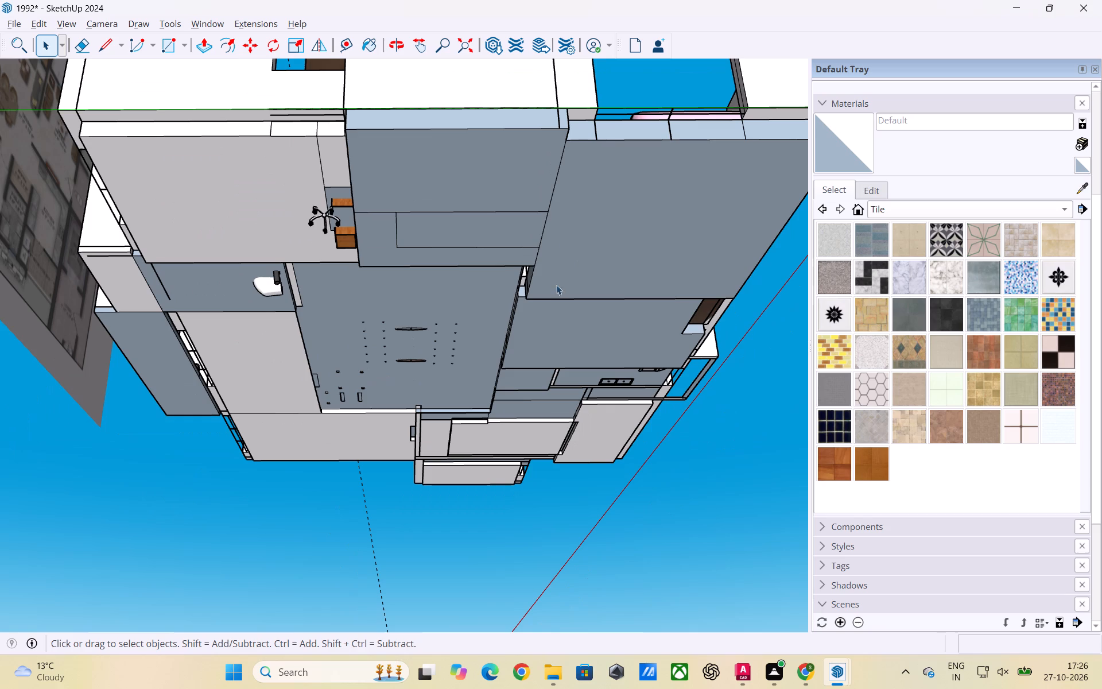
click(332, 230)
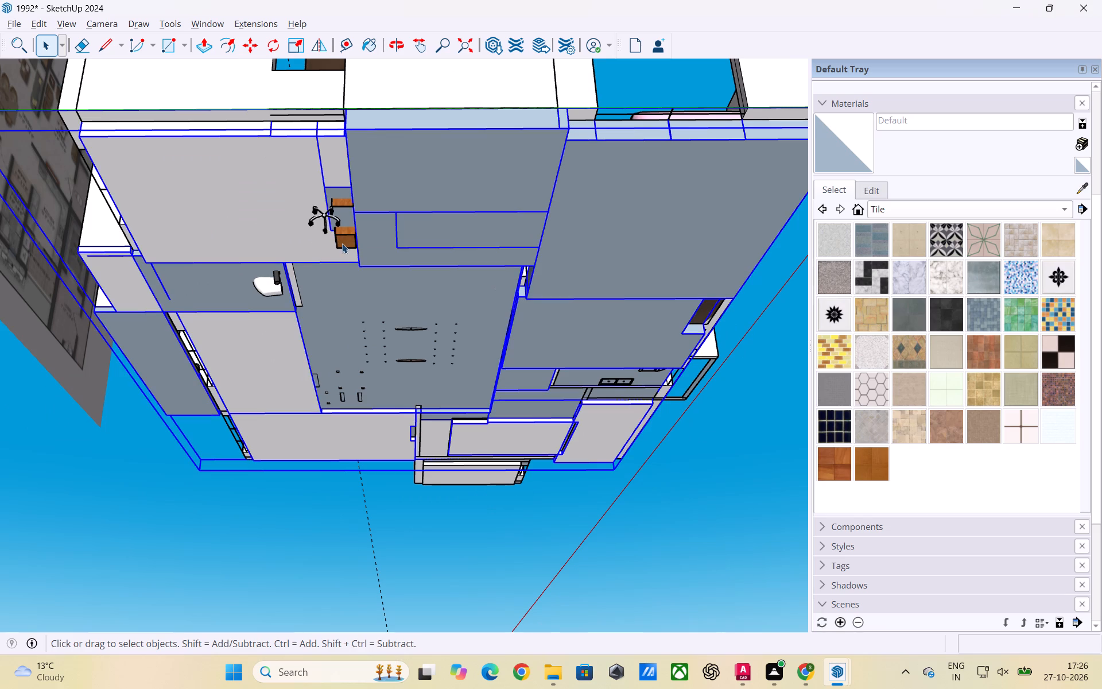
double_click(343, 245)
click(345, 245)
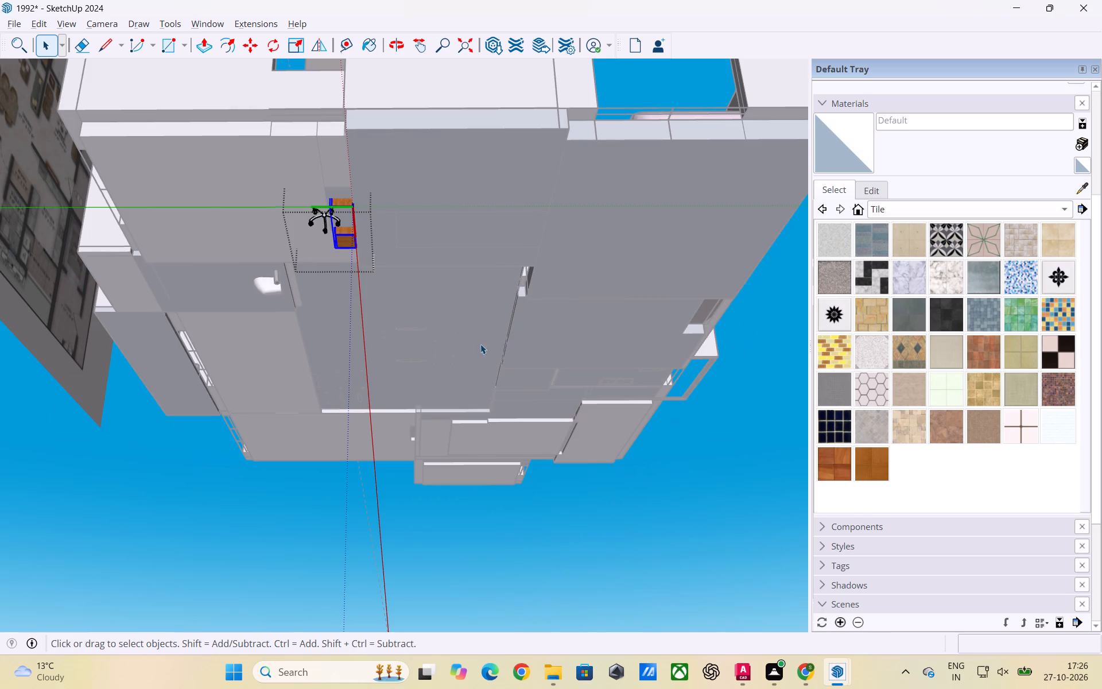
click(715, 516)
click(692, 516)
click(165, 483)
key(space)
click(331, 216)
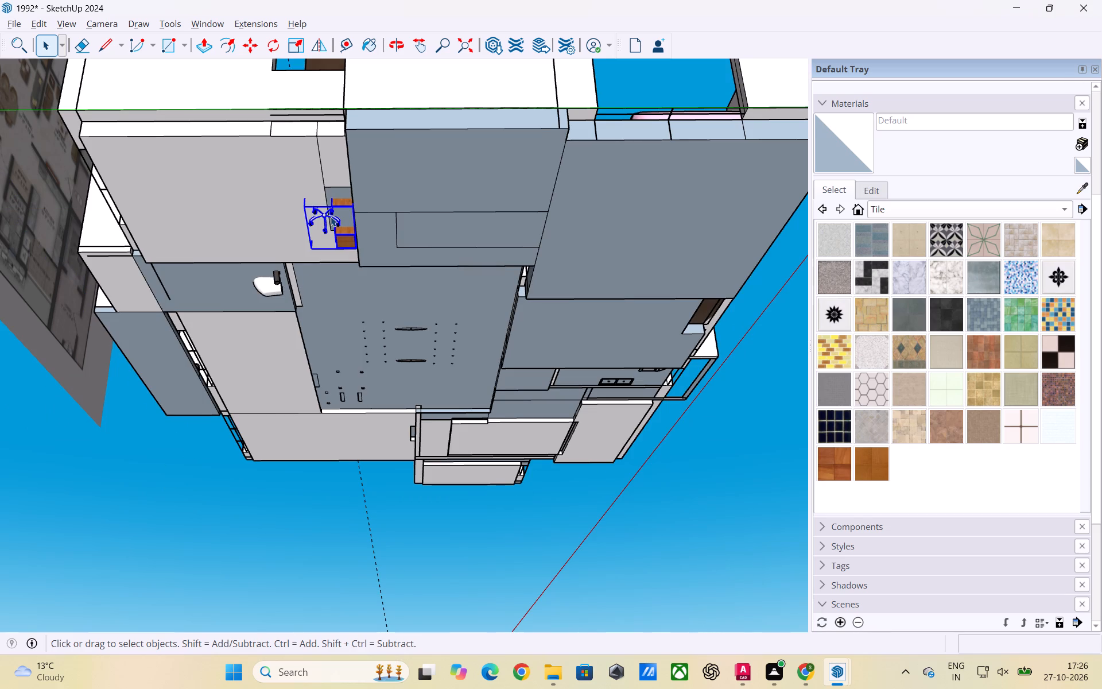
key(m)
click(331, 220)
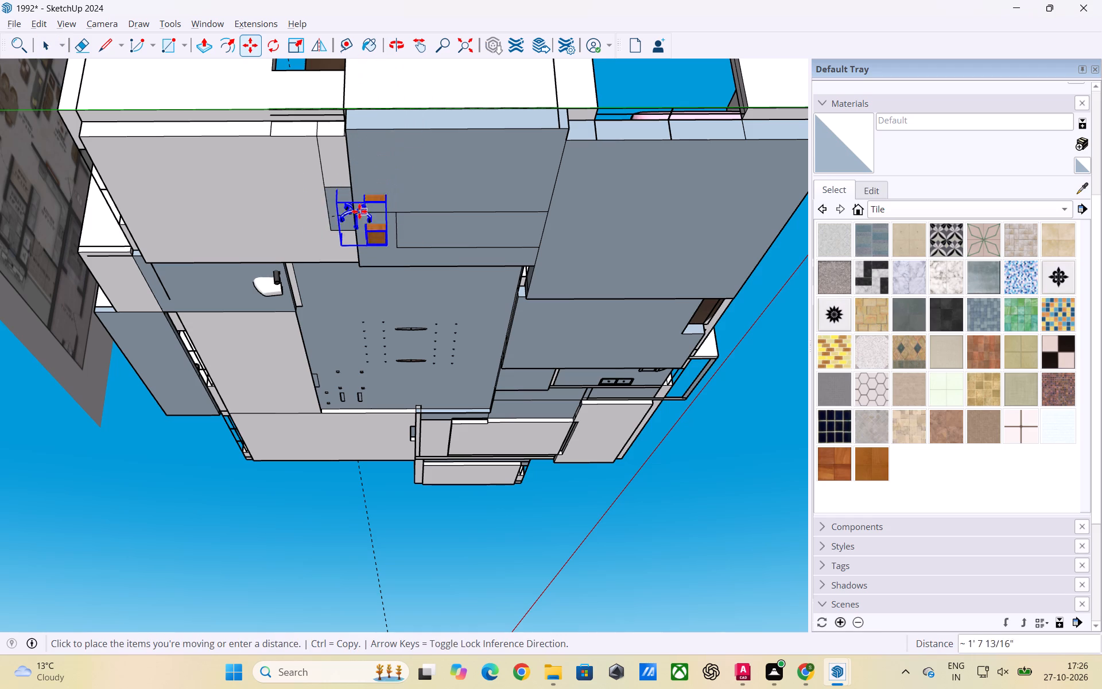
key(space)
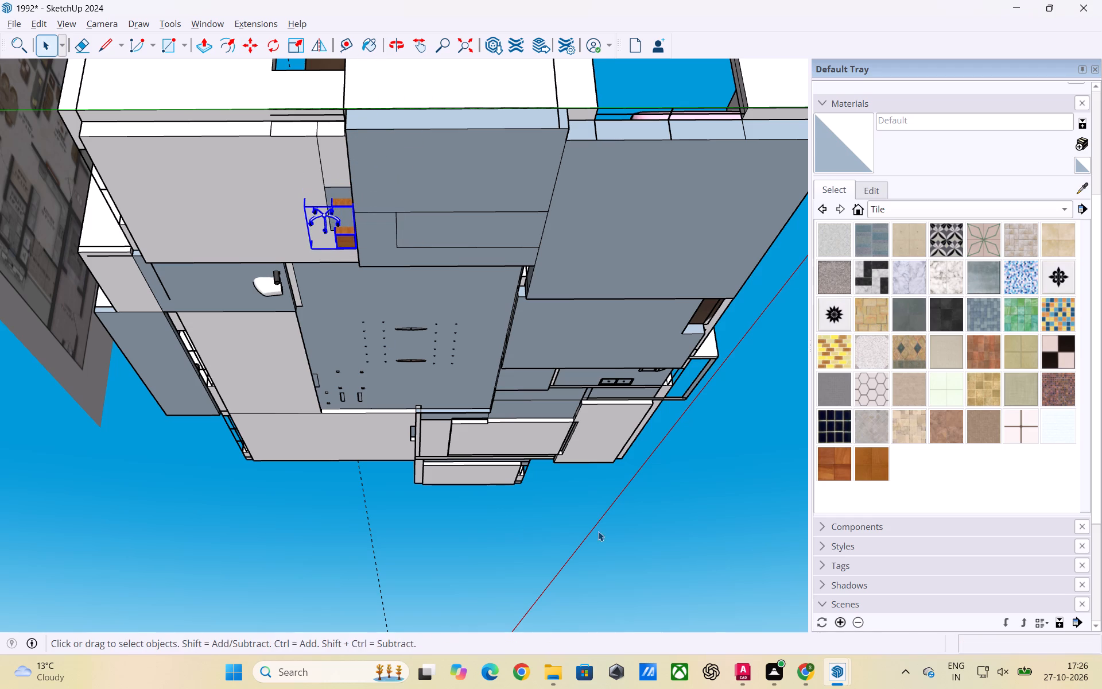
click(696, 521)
Delete all remaining guides from the model.
scroll(503, 340, up, 2)
scroll(484, 312, down, 8)
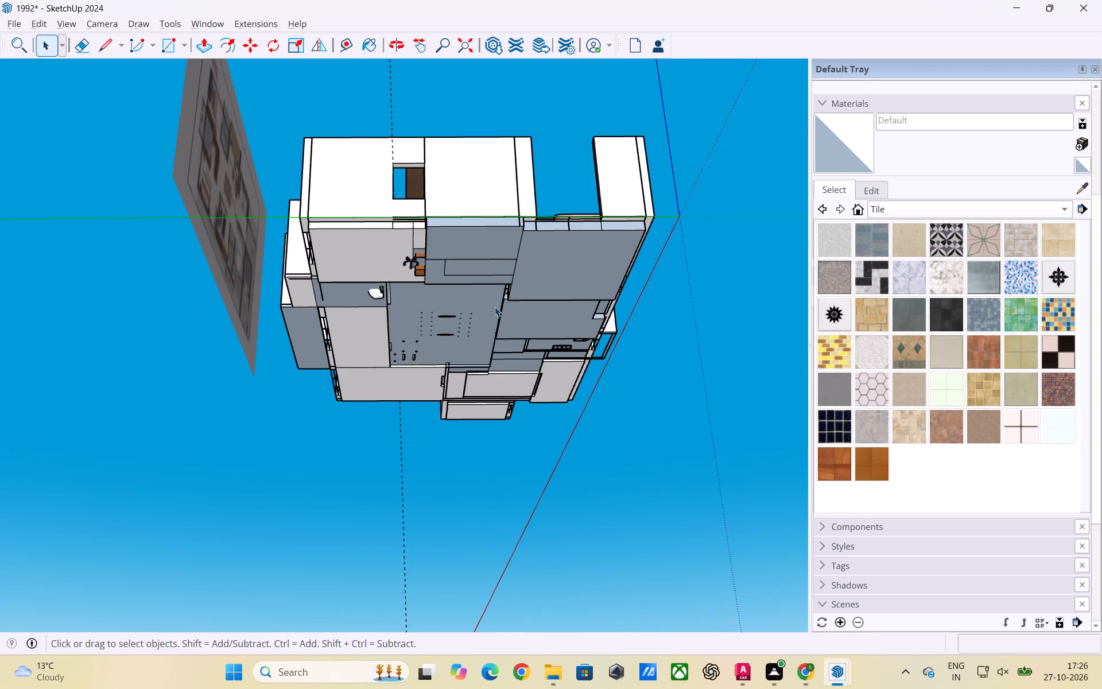
scroll(495, 307, down, 14)
middle_drag(474, 280, 489, 423)
scroll(483, 316, up, 3)
middle_drag(478, 291, 486, 438)
scroll(507, 261, up, 7)
middle_drag(501, 288, 509, 415)
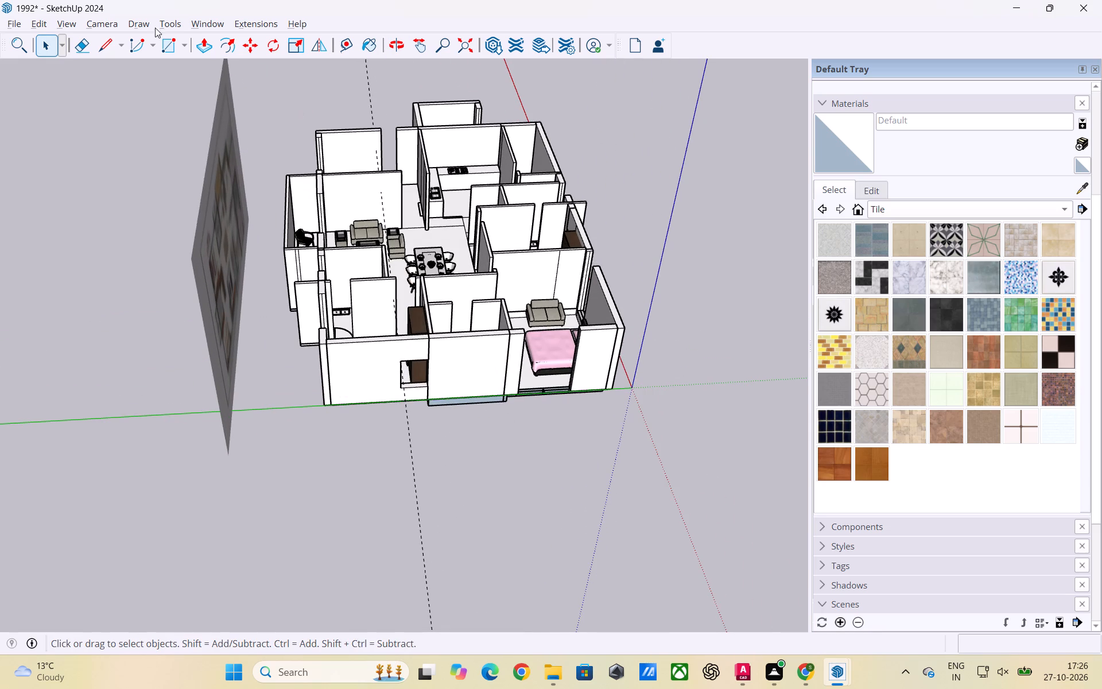
click(42, 28)
click(98, 162)
Inspect the bedrooms, their furniture and the finished window opening from above.
scroll(378, 448, up, 2)
scroll(378, 448, down, 8)
scroll(434, 400, up, 10)
scroll(389, 296, down, 8)
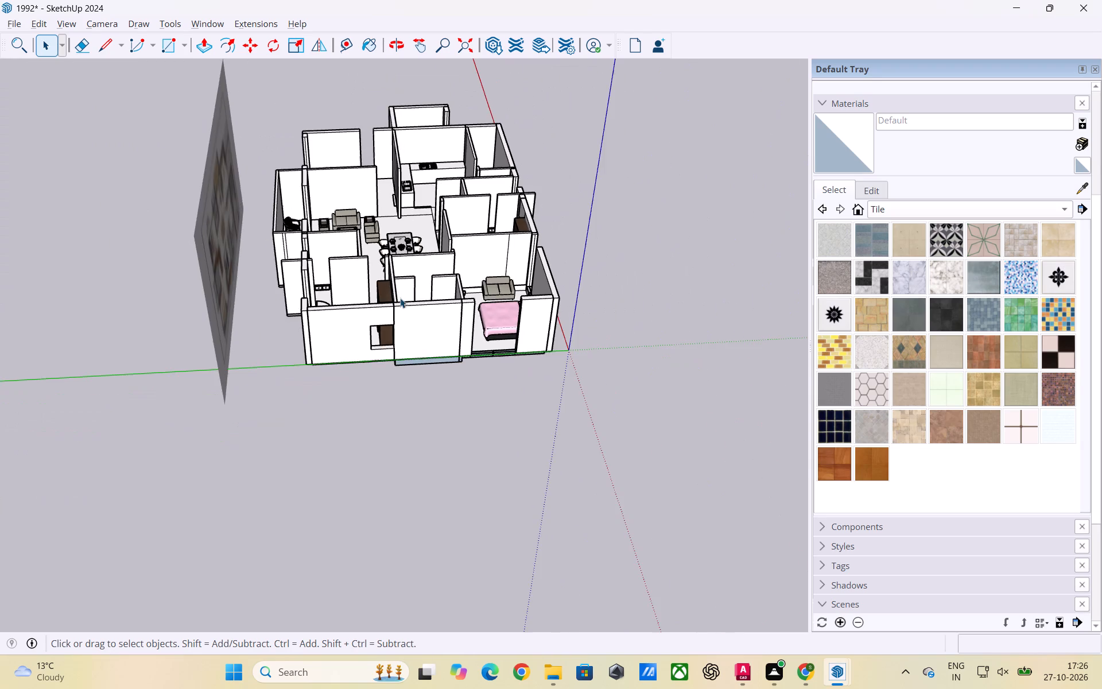
middle_drag(409, 312, 412, 434)
scroll(354, 292, up, 9)
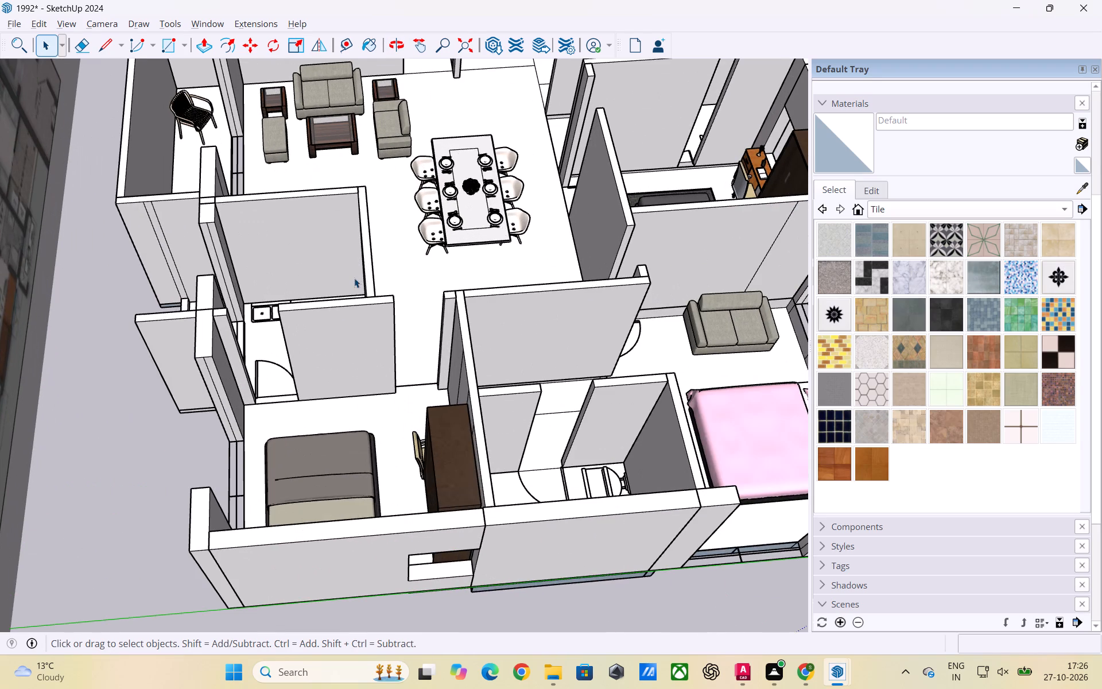
scroll(356, 275, down, 4)
scroll(375, 300, up, 3)
scroll(381, 366, up, 3)
scroll(224, 277, down, 2)
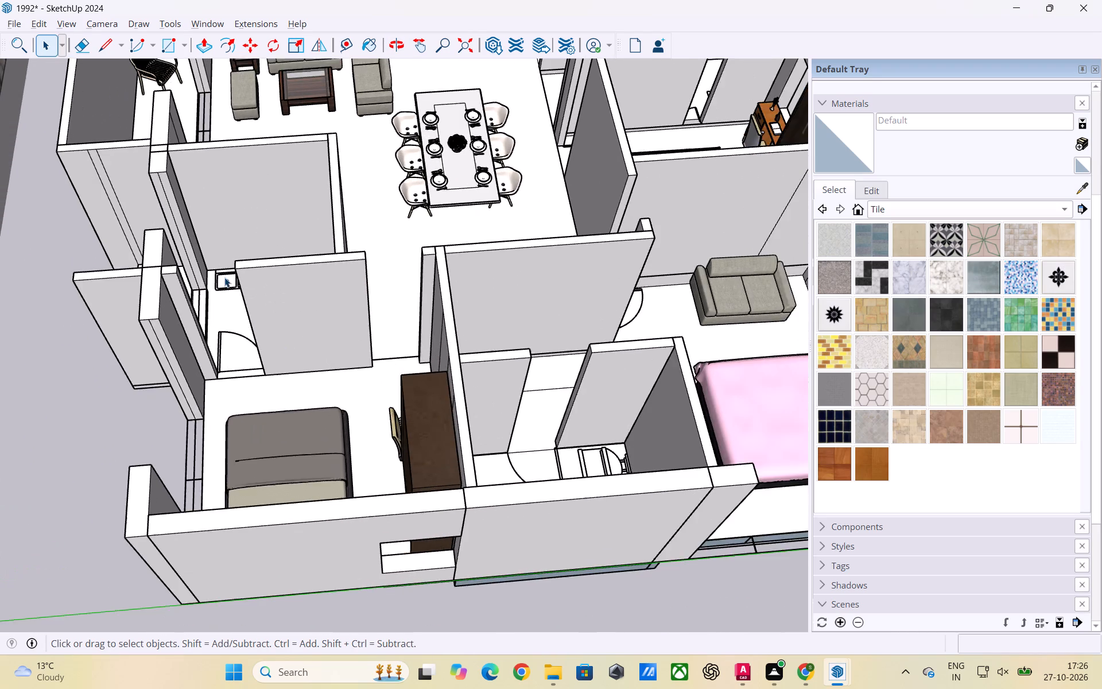
scroll(226, 366, down, 7)
scroll(322, 374, up, 7)
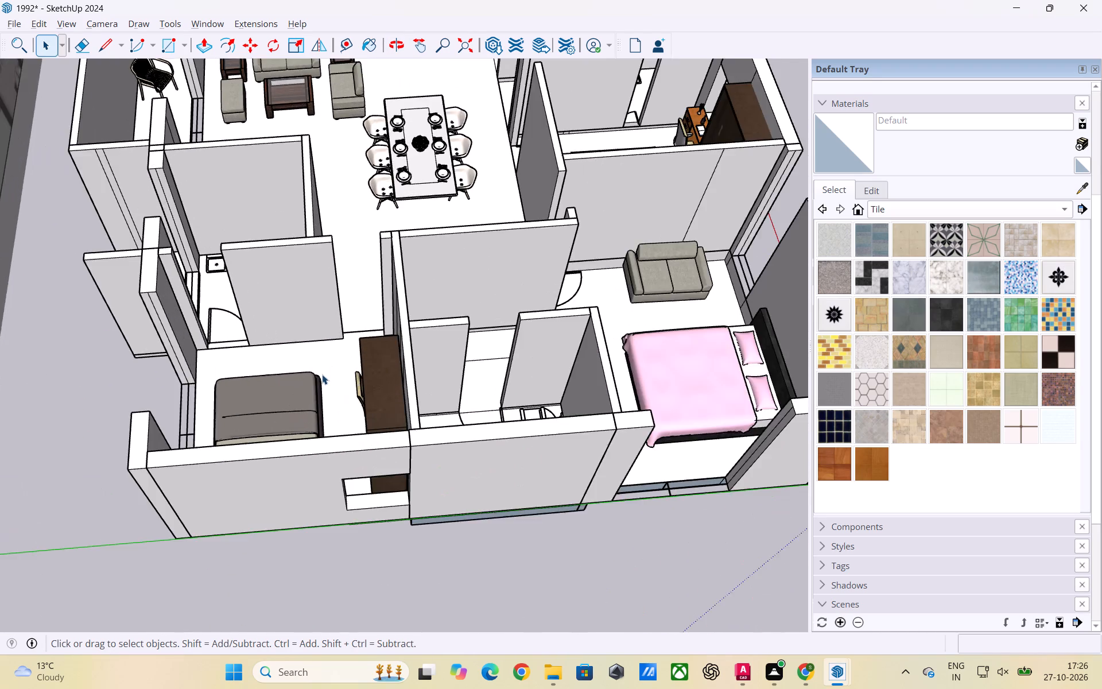
Examine the bedroom with the grey-beige bed, its attached toilet and the surrounding walls from above.
scroll(322, 374, up, 5)
middle_drag(321, 374, 335, 463)
scroll(485, 348, down, 6)
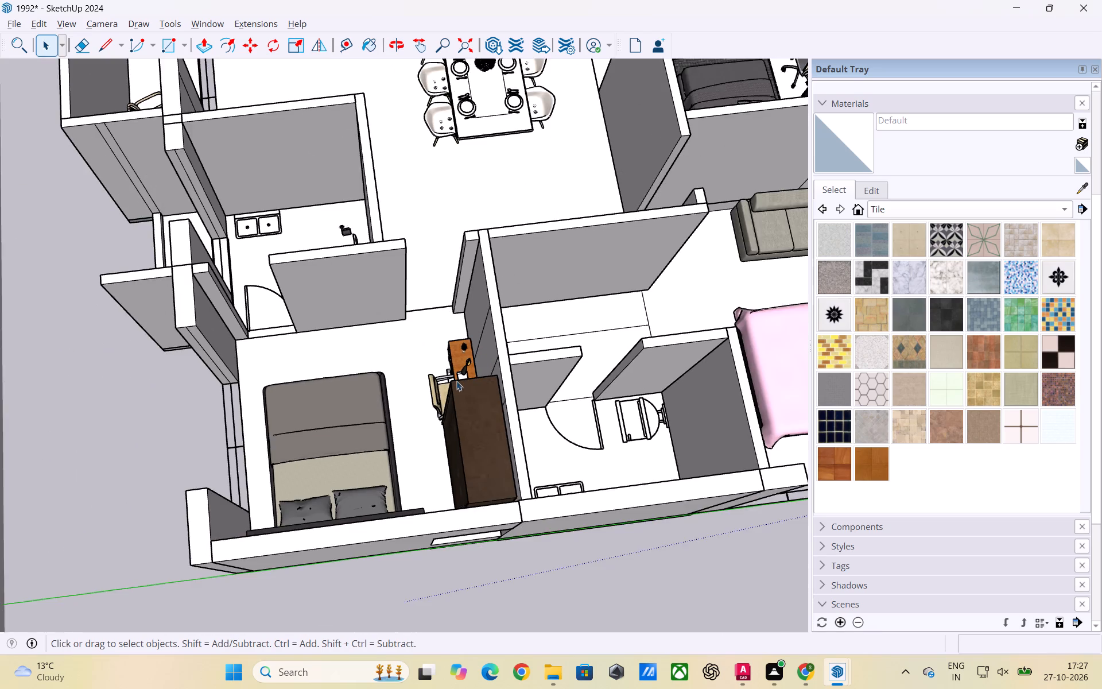
scroll(454, 385, up, 6)
scroll(463, 386, down, 3)
scroll(324, 312, down, 3)
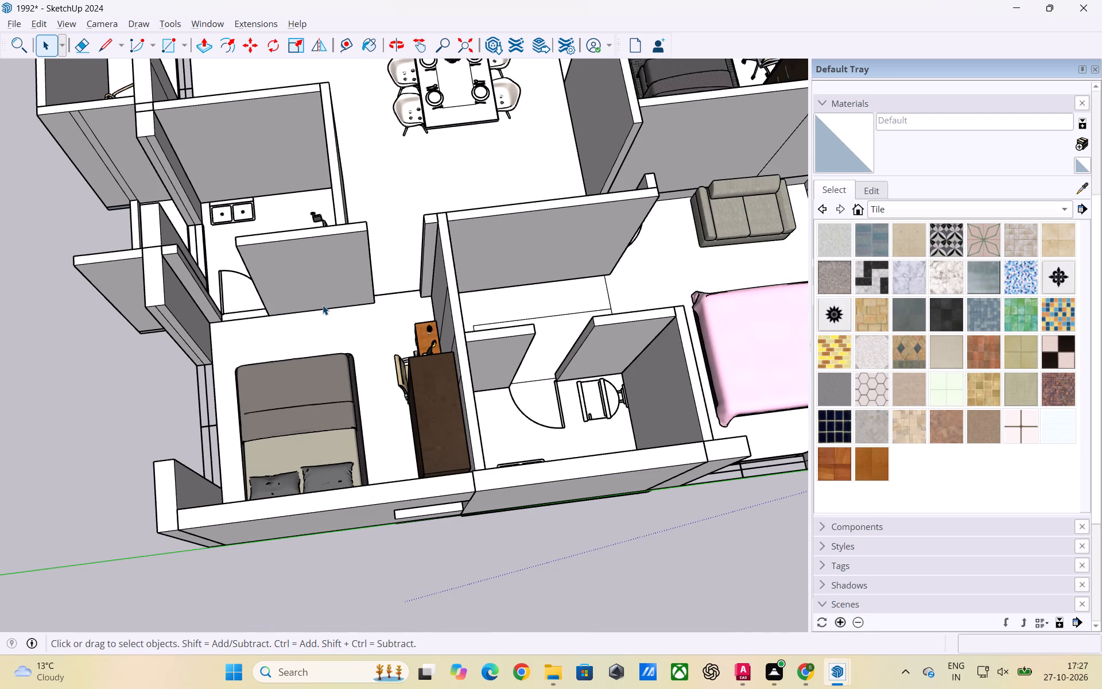
scroll(316, 315, down, 2)
scroll(315, 374, up, 2)
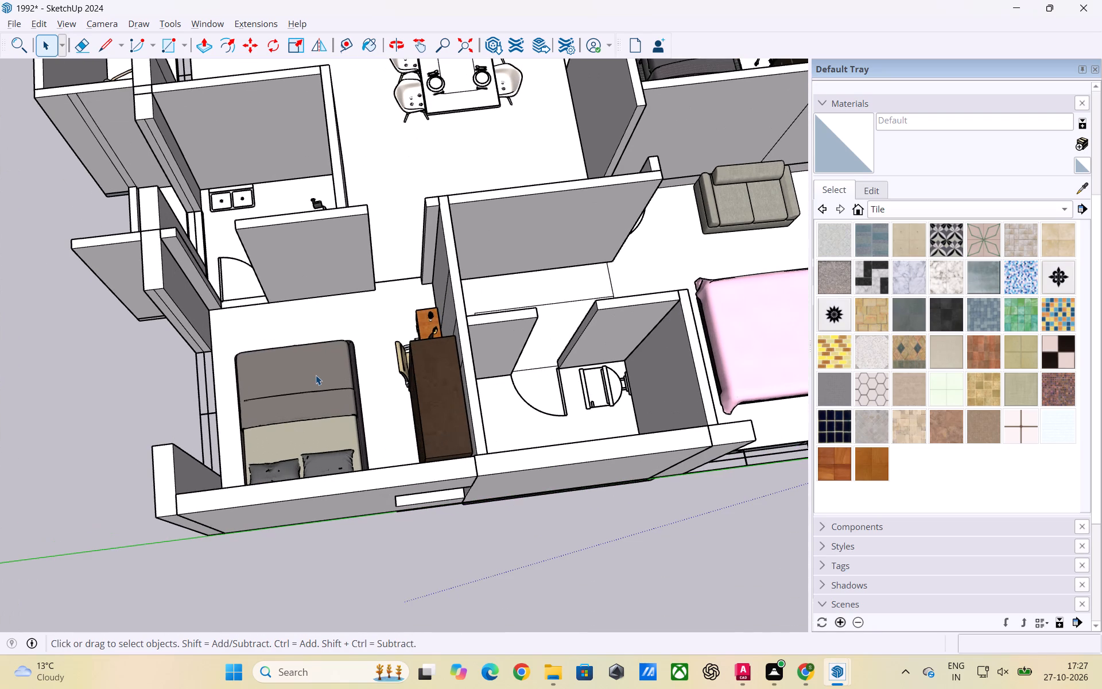
scroll(337, 375, down, 6)
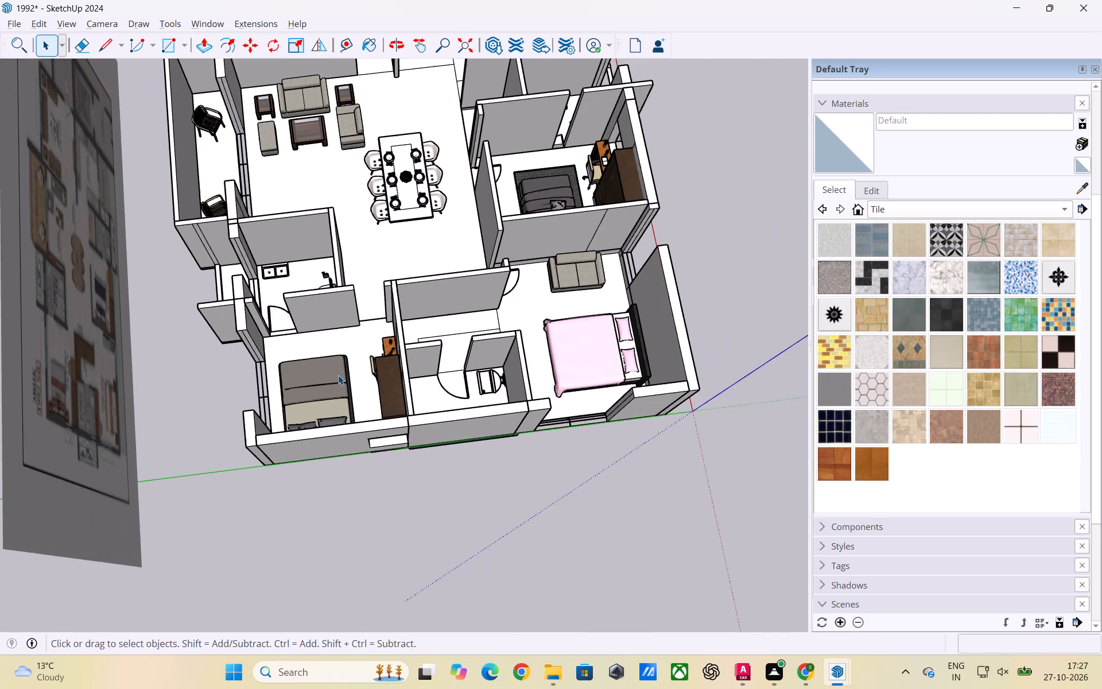
scroll(338, 375, down, 6)
scroll(339, 378, up, 5)
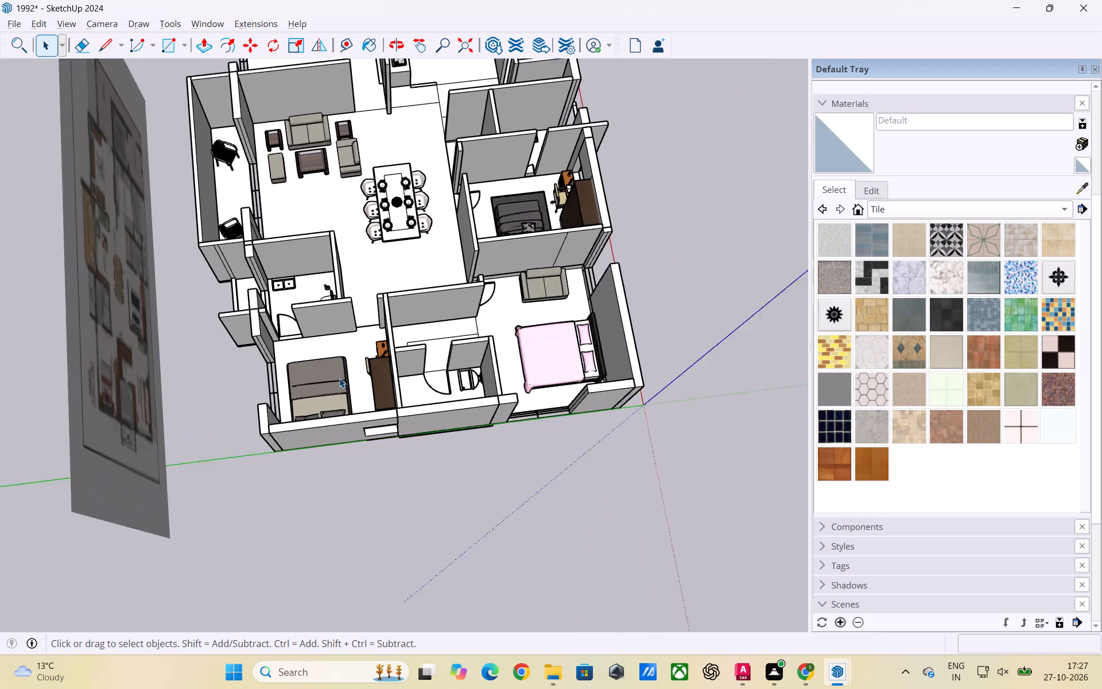
scroll(339, 378, up, 10)
scroll(339, 378, down, 5)
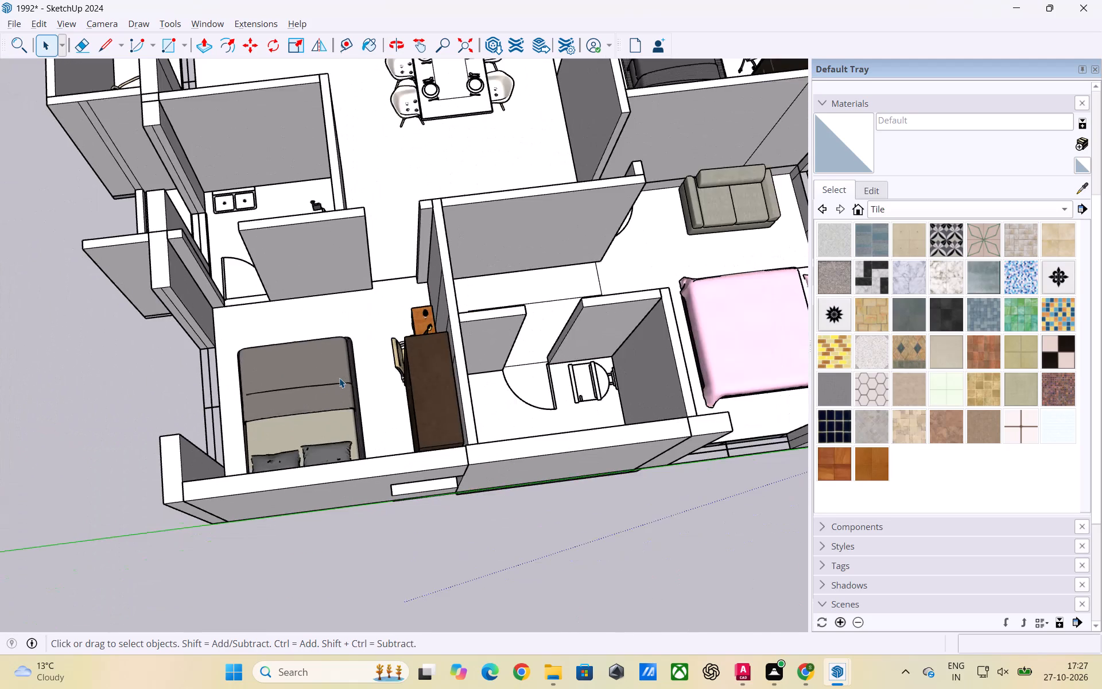
scroll(339, 378, down, 10)
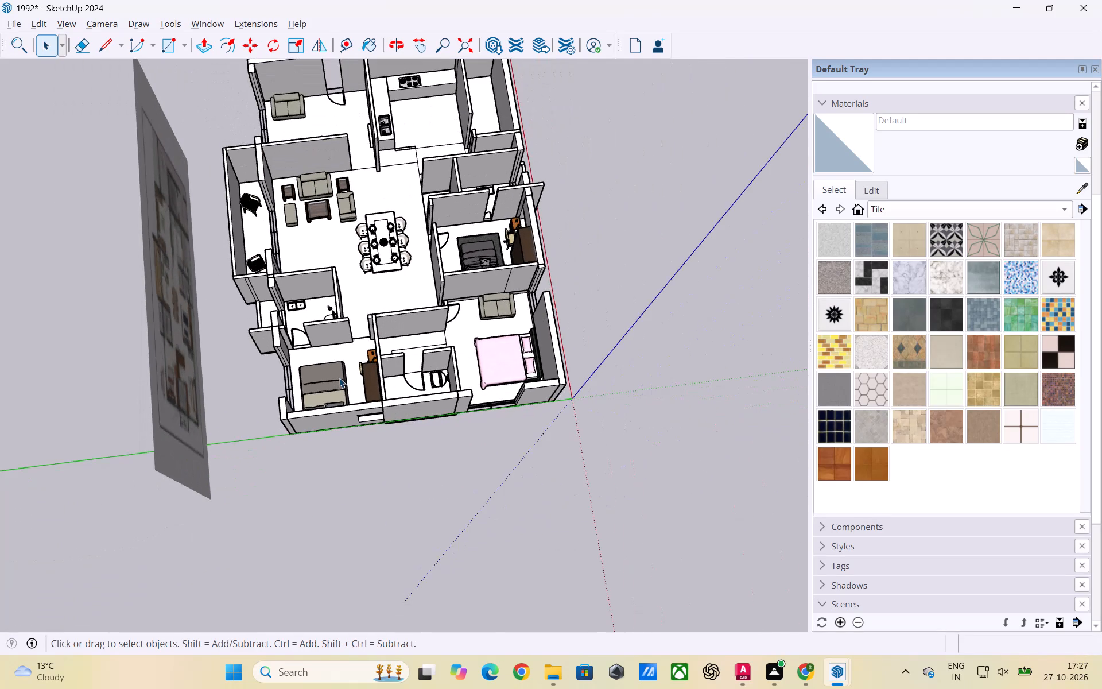
scroll(339, 378, down, 2)
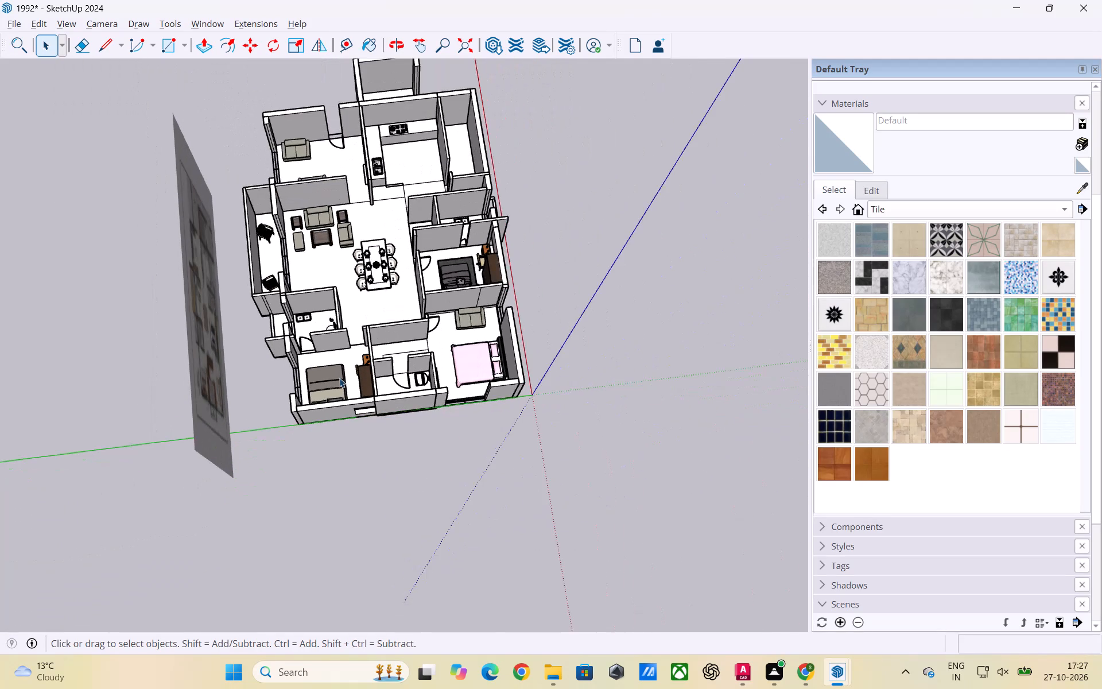
scroll(339, 378, down, 2)
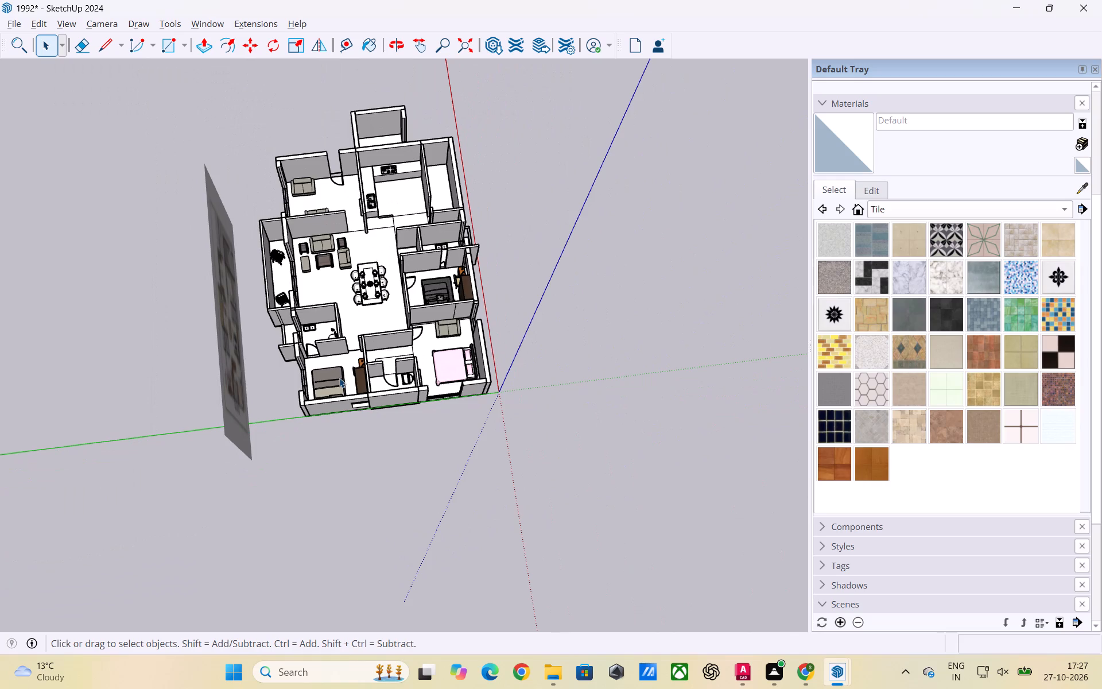
Examine the kitchen, utility area, common toilet and living-dining space from above.
scroll(416, 215, up, 6)
scroll(386, 165, up, 6)
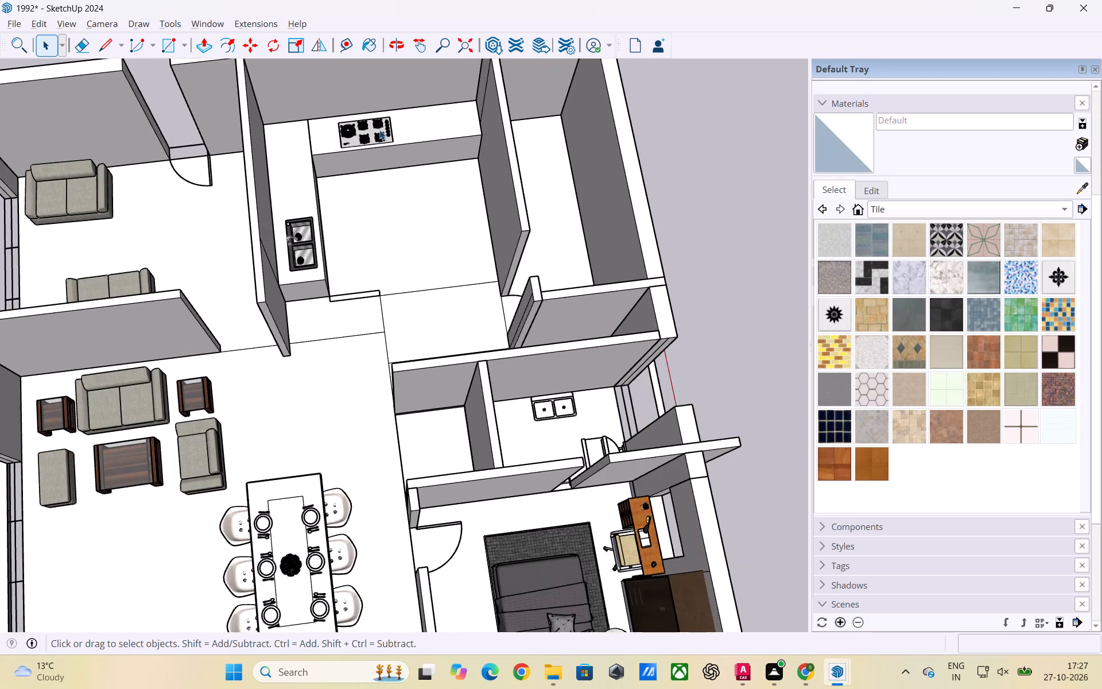
scroll(379, 130, up, 2)
scroll(379, 130, down, 4)
scroll(536, 165, down, 1)
scroll(541, 169, up, 2)
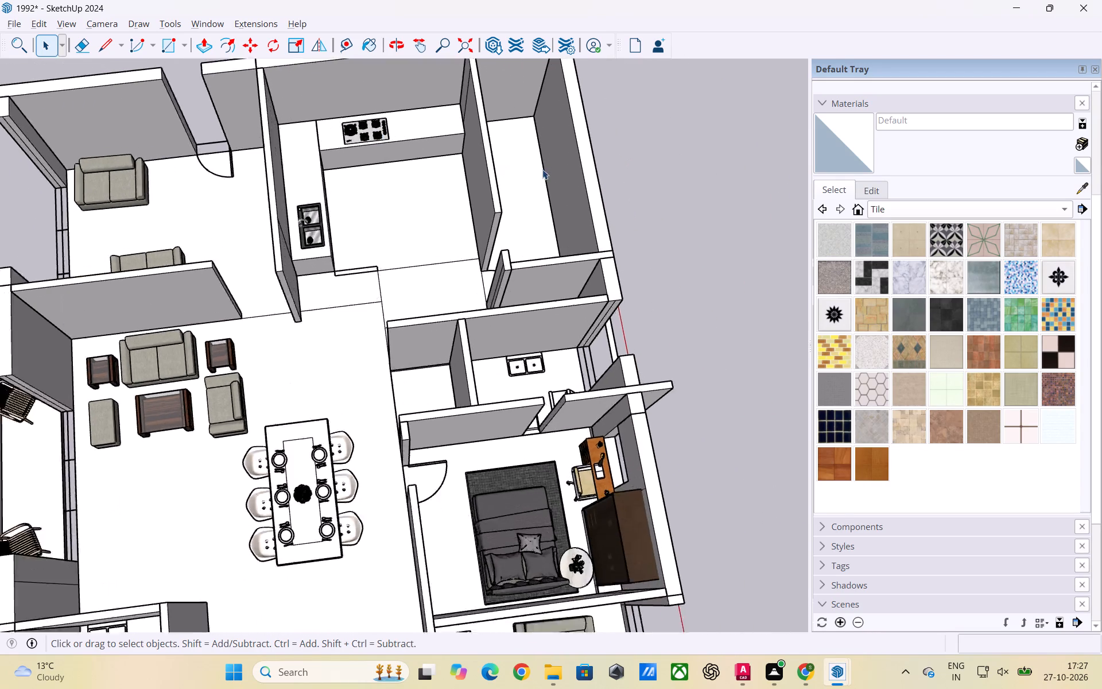
scroll(542, 169, up, 1)
middle_drag(644, 242, 445, 256)
scroll(372, 258, up, 2)
middle_drag(349, 275, 524, 238)
scroll(547, 226, down, 8)
middle_drag(633, 344, 381, 355)
scroll(553, 297, down, 3)
middle_drag(653, 566, 635, 576)
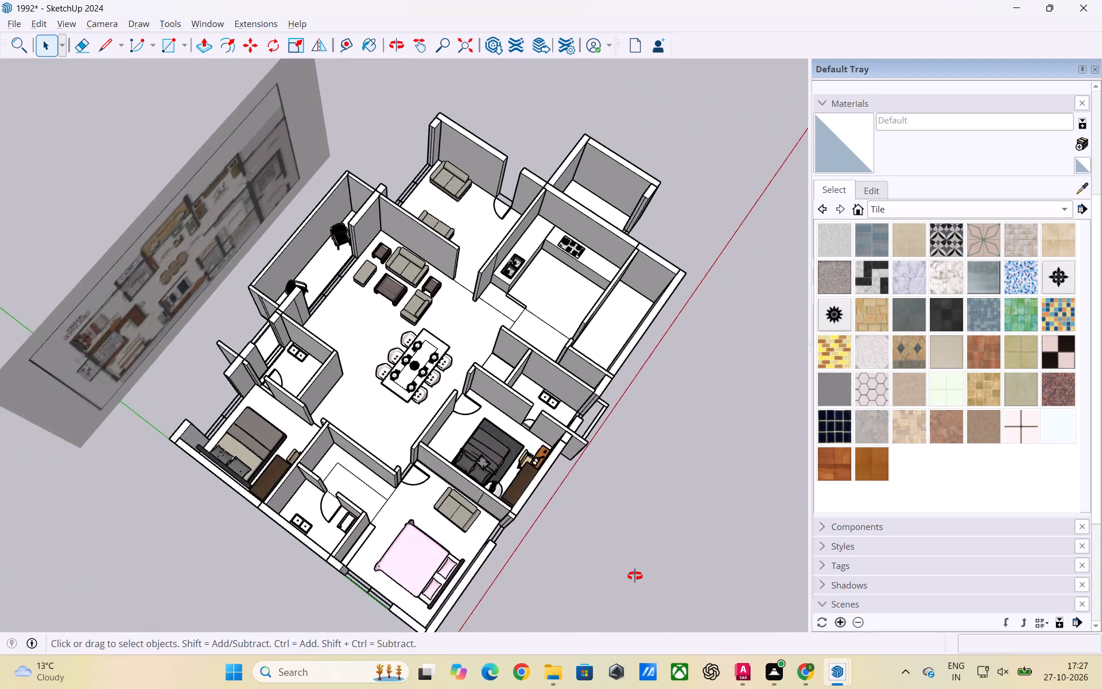
Delete the stray vertical edge on the end face of the kitchen-side wall piece at the common toilet's outer opening.
middle_drag(635, 576, 453, 453)
scroll(530, 535, up, 6)
middle_drag(531, 487, 424, 446)
scroll(453, 473, up, 6)
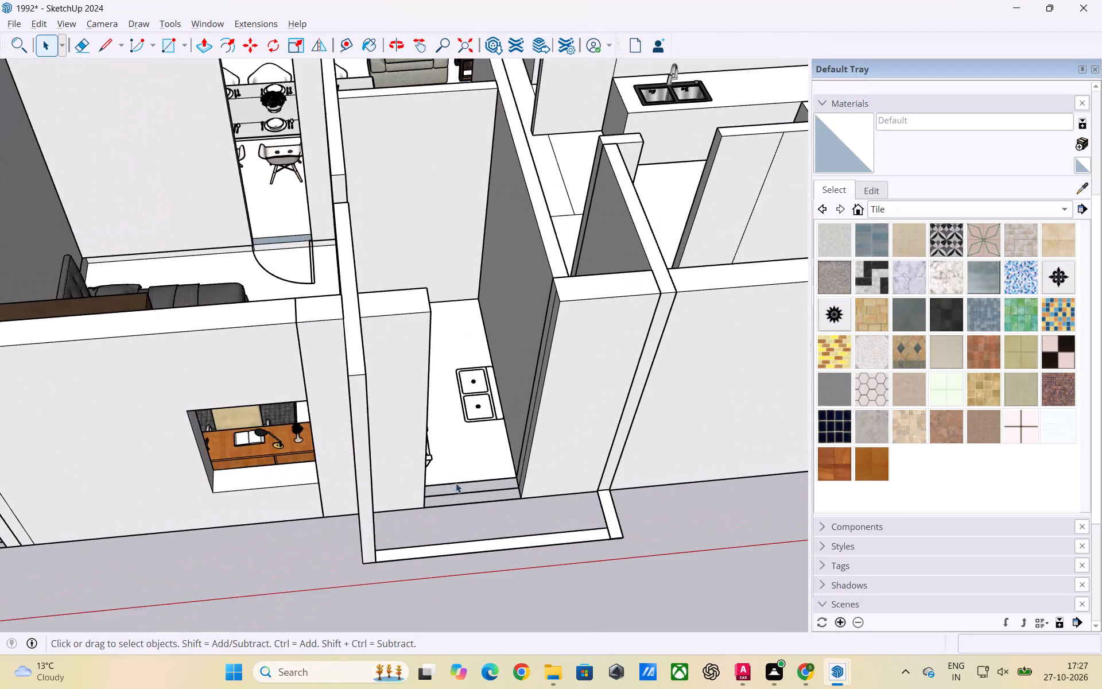
middle_drag(444, 498, 548, 473)
scroll(555, 436, up, 3)
middle_drag(509, 474, 617, 475)
scroll(616, 330, up, 3)
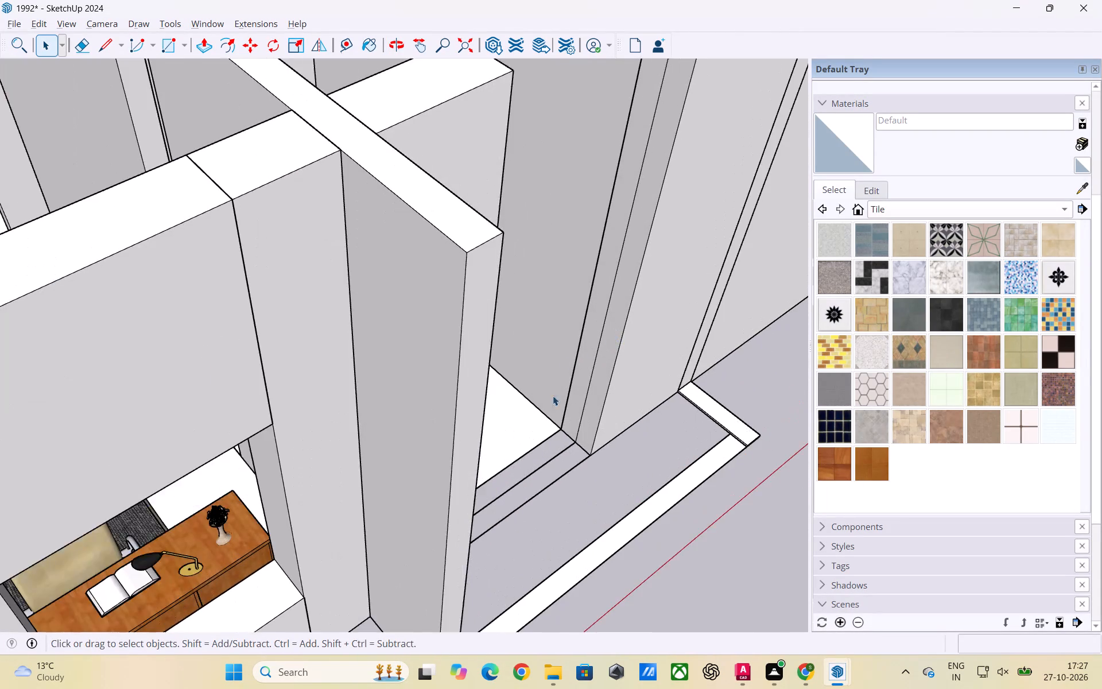
scroll(553, 441, down, 6)
click(585, 373)
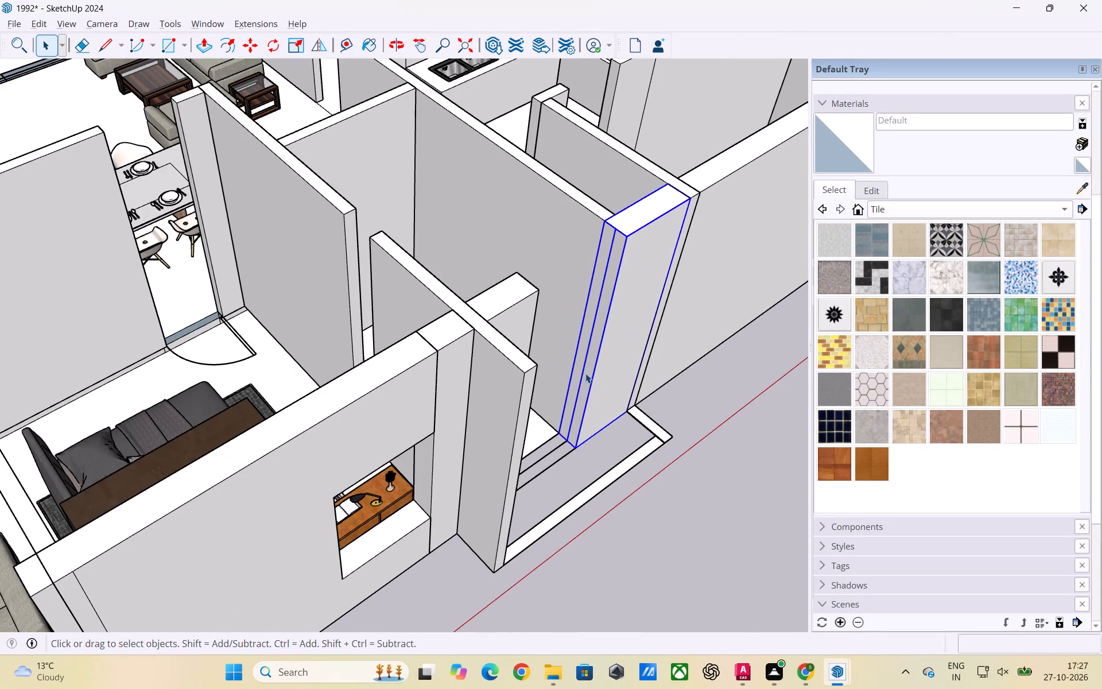
click(584, 374)
click(583, 377)
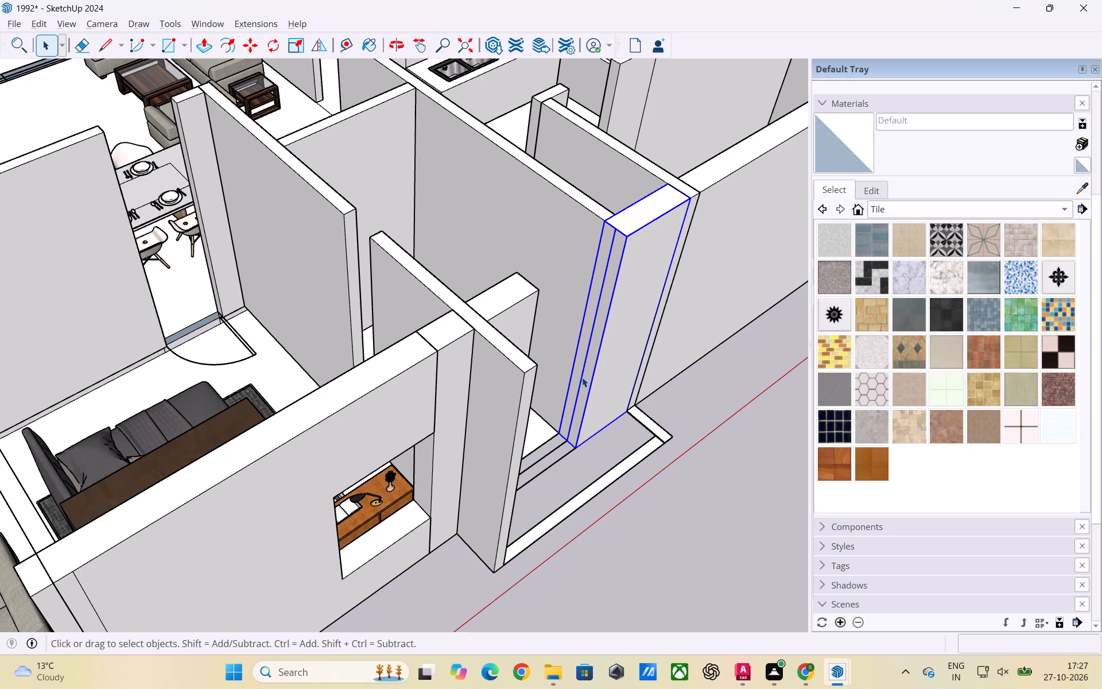
double_click(582, 377)
click(582, 377)
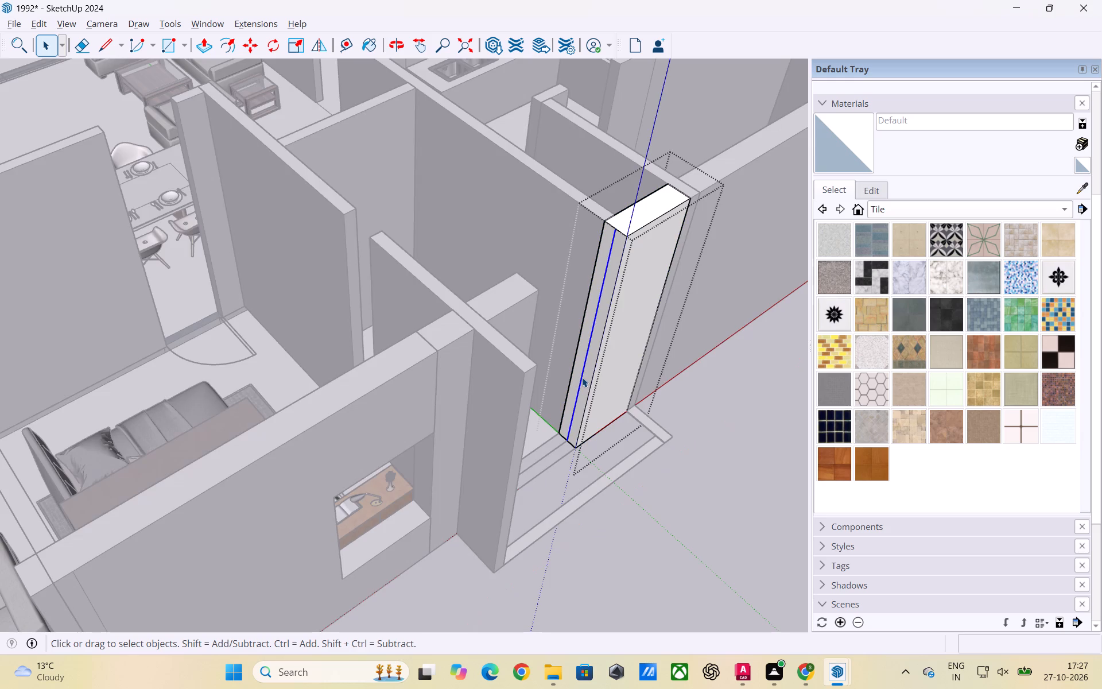
key(Delete)
click(687, 511)
Delete the stray vertical edge on the end face of the bedroom-side wall piece at the common toilet's outer opening.
scroll(608, 366, up, 3)
middle_drag(704, 394, 377, 432)
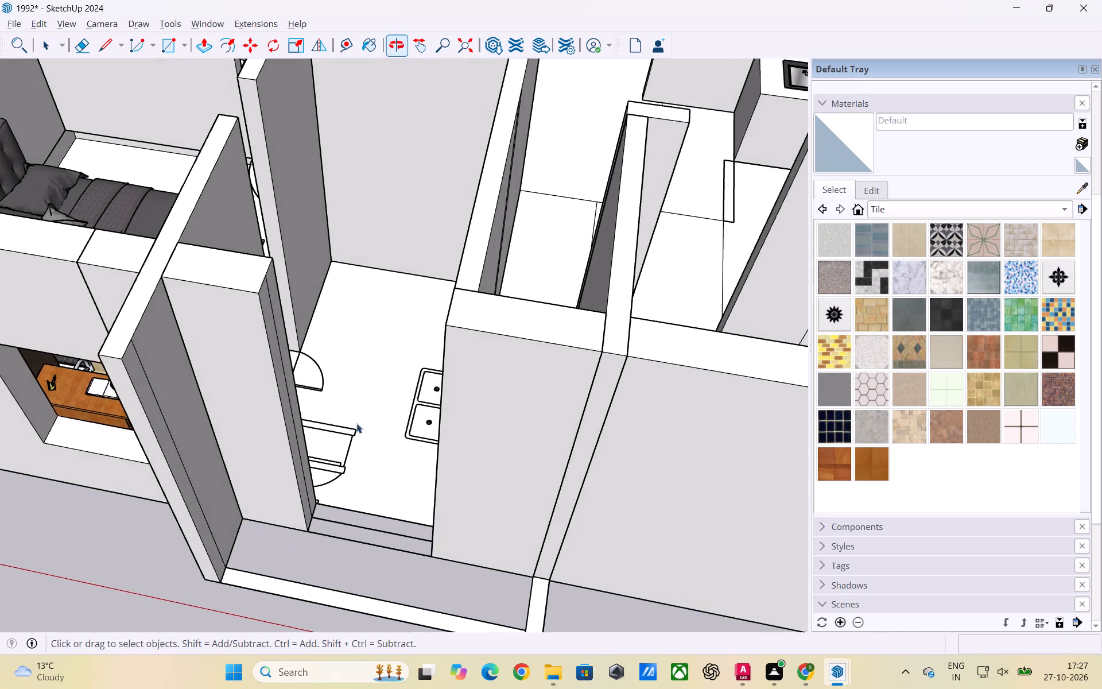
scroll(731, 369, down, 4)
middle_drag(561, 445, 364, 410)
scroll(304, 334, up, 5)
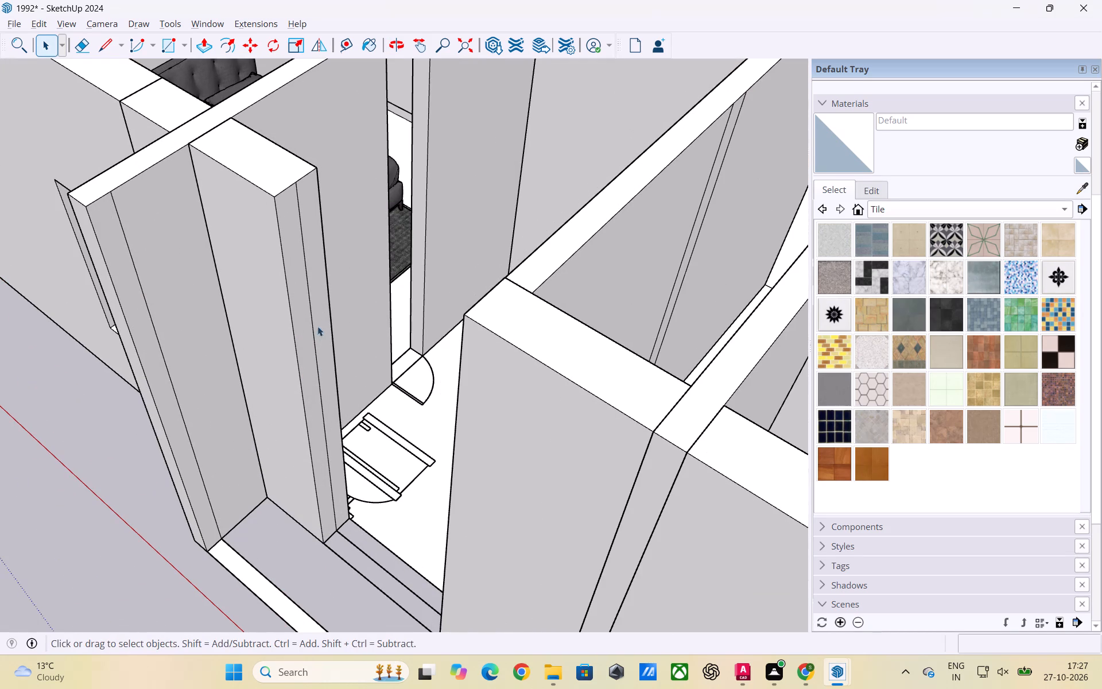
click(315, 334)
click(315, 340)
click(317, 347)
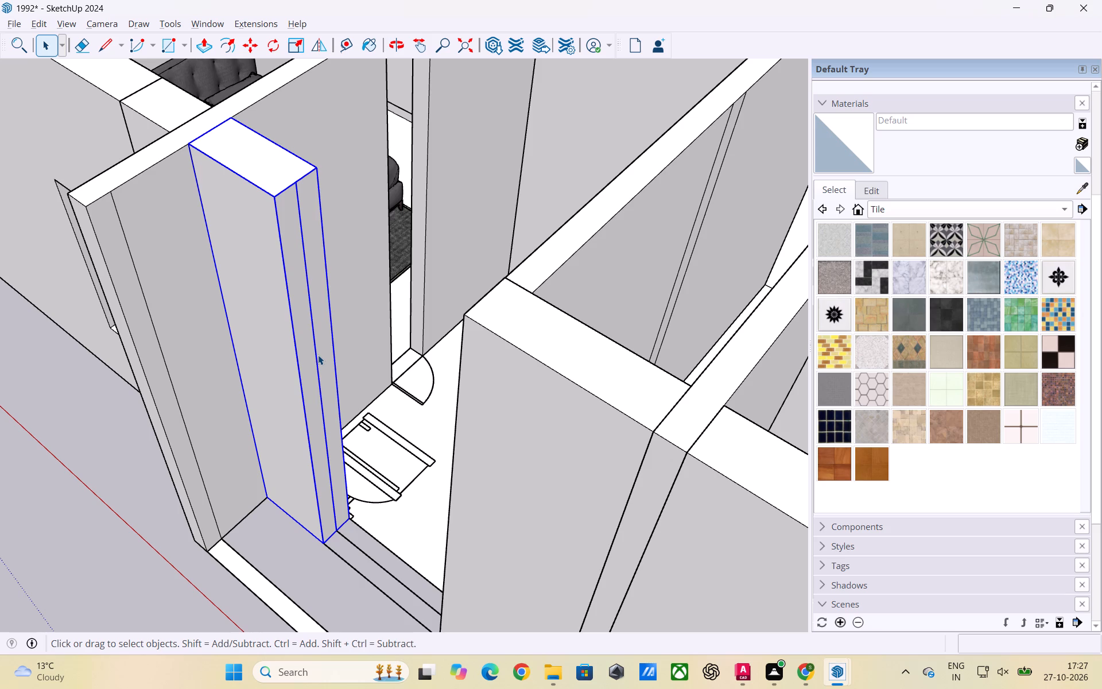
click(318, 355)
click(316, 357)
double_click(317, 362)
click(317, 362)
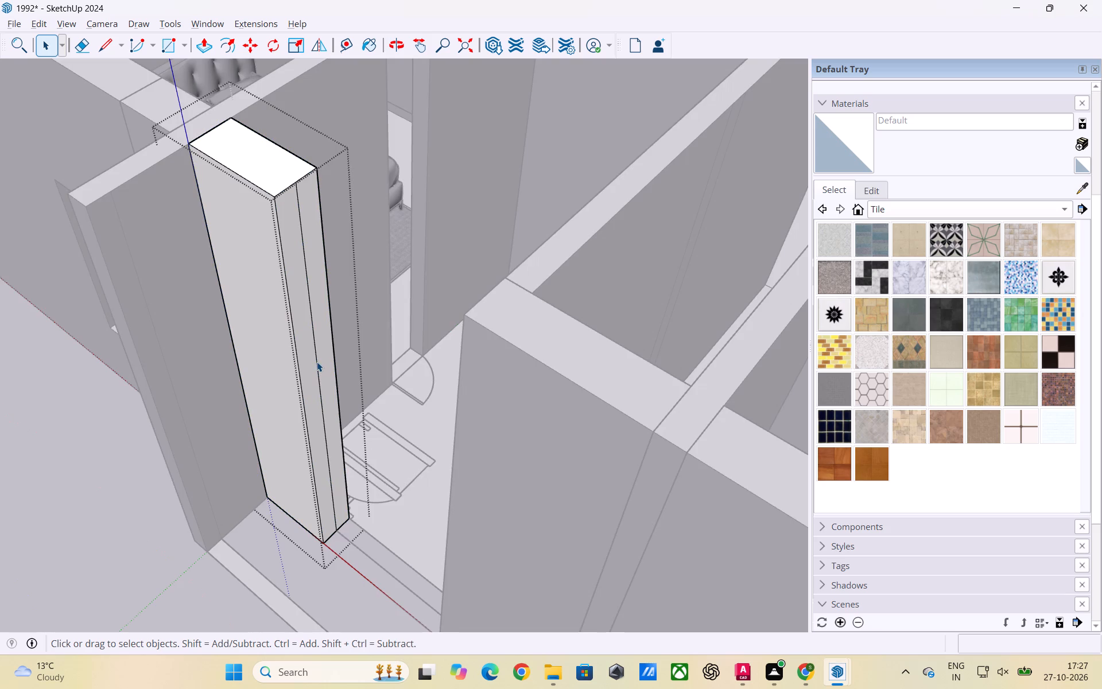
key(Delete)
click(180, 579)
Inspect both wall ends and the floor edge at the common toilet's outer opening.
scroll(389, 405, up, 2)
middle_drag(355, 402, 632, 421)
scroll(364, 371, down, 5)
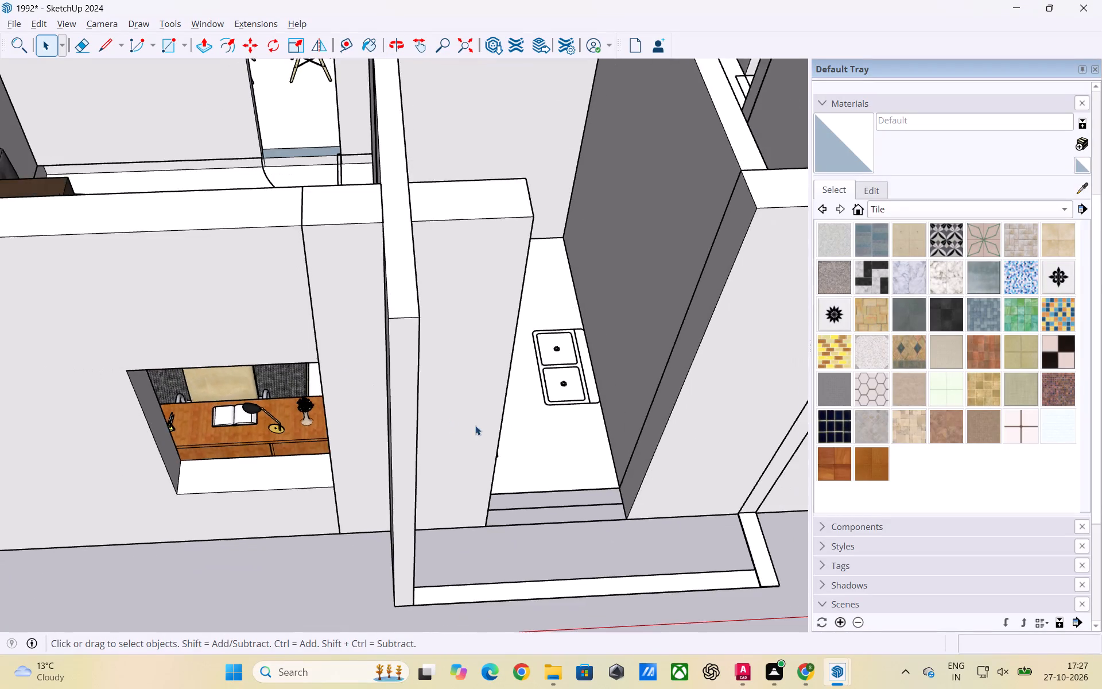
middle_drag(525, 440, 430, 439)
scroll(436, 457, up, 2)
middle_drag(501, 463, 340, 454)
scroll(419, 435, down, 3)
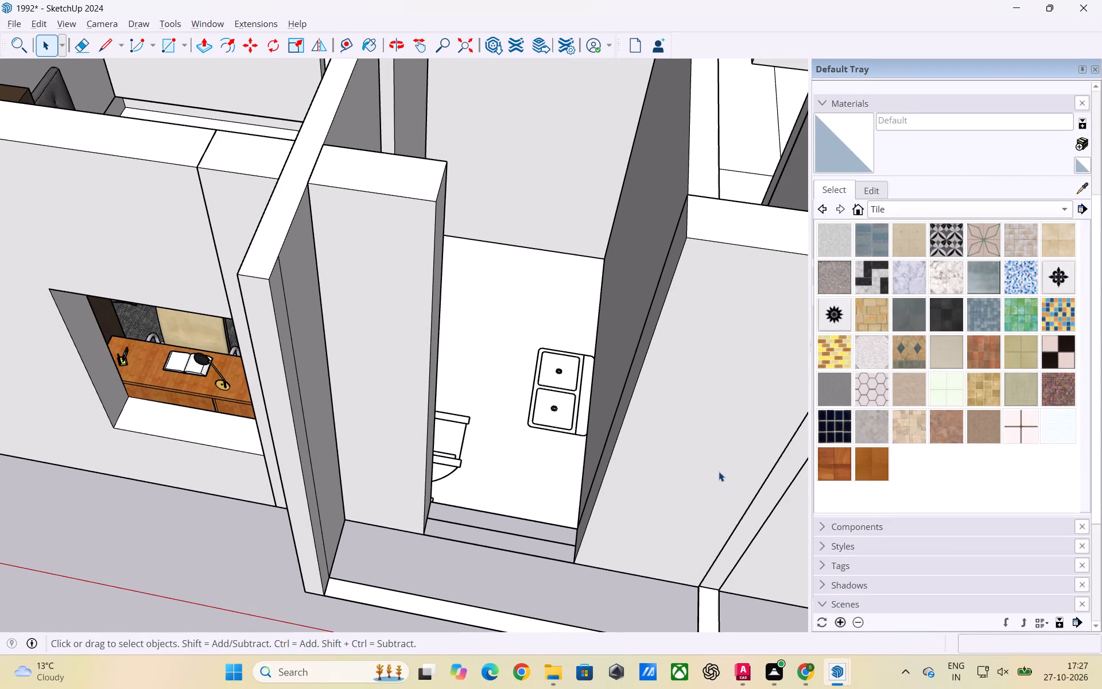
scroll(544, 446, down, 2)
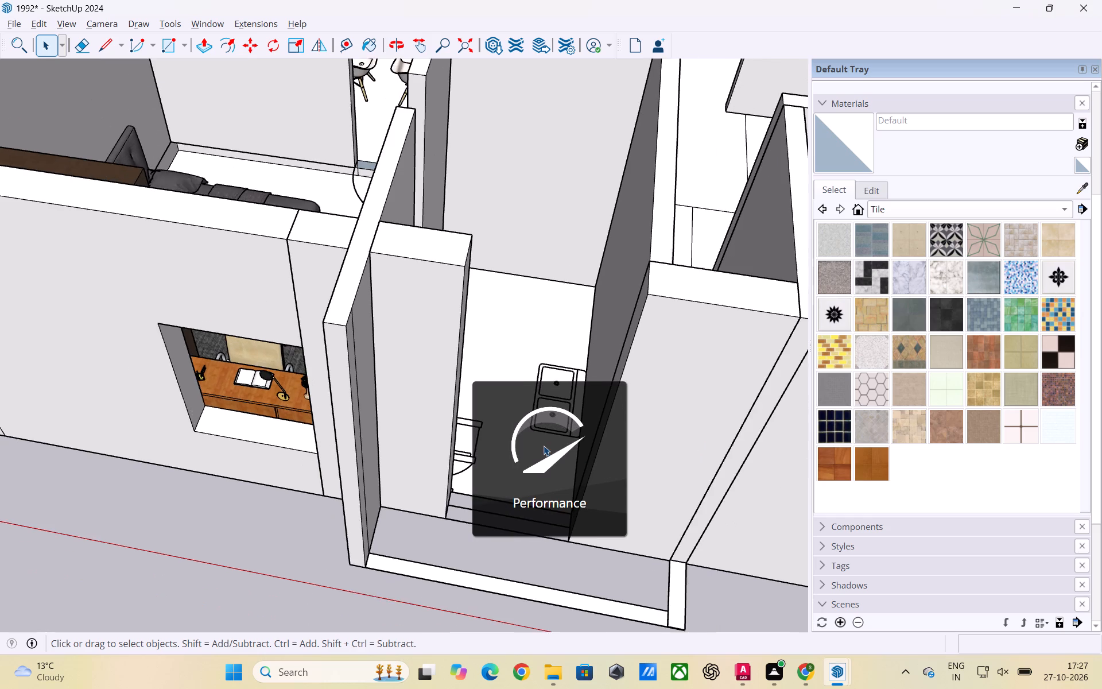
scroll(544, 446, up, 2)
scroll(534, 420, down, 2)
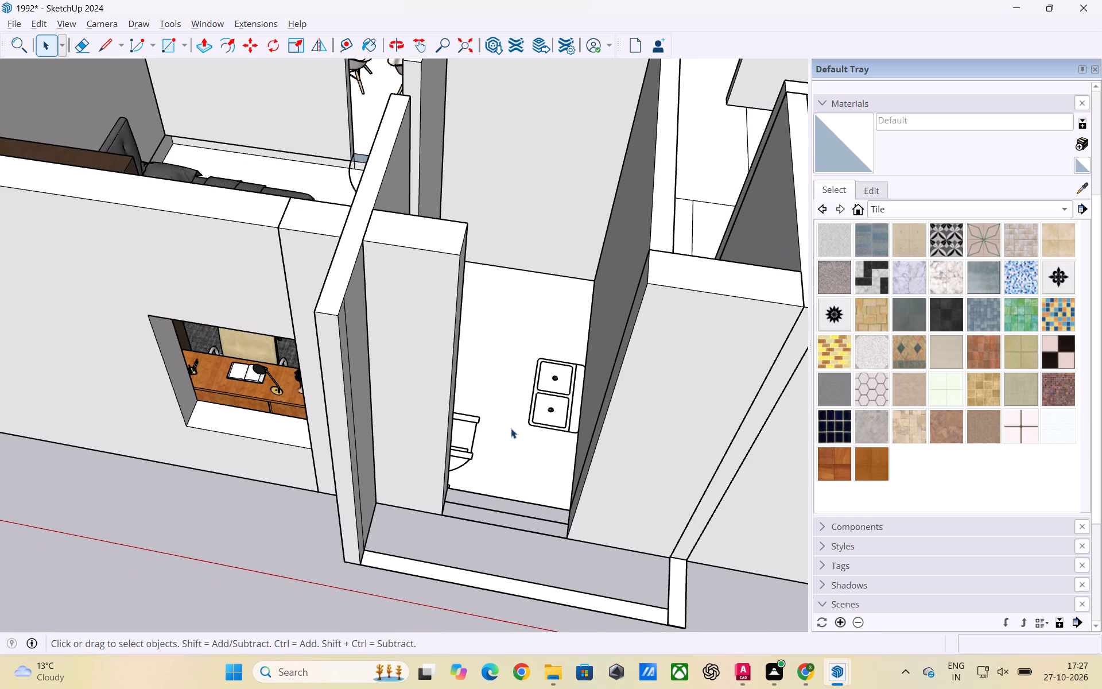
scroll(507, 346, up, 1)
scroll(507, 340, down, 1)
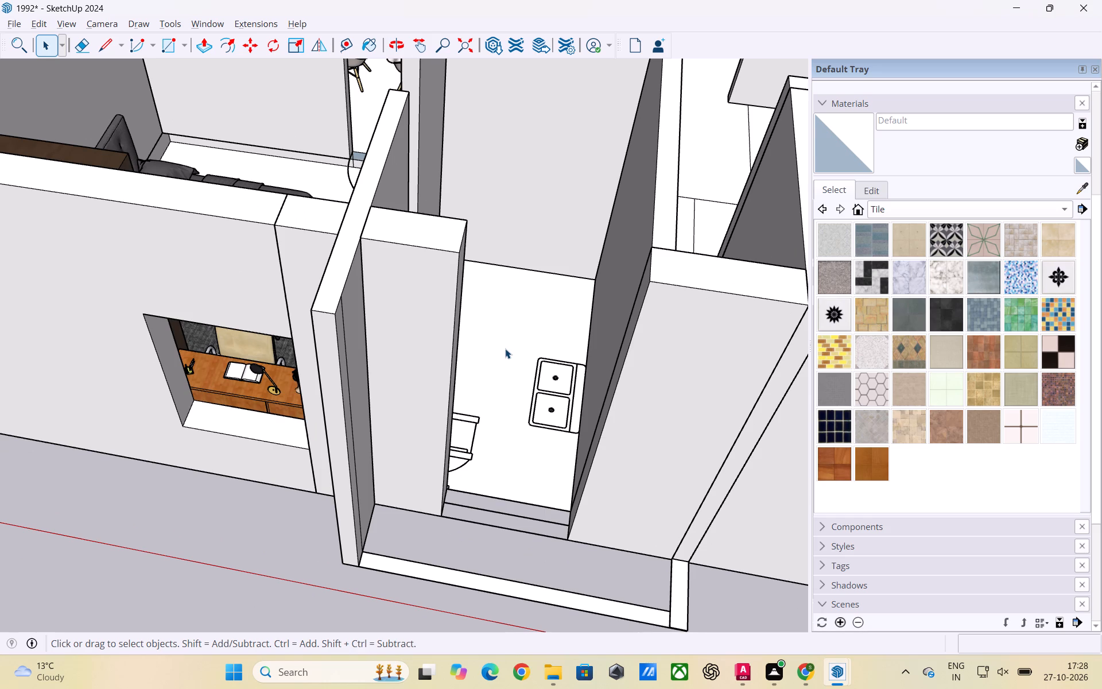
Review the outer walls, openings and room layout of the whole house from outside and above.
scroll(505, 349, down, 5)
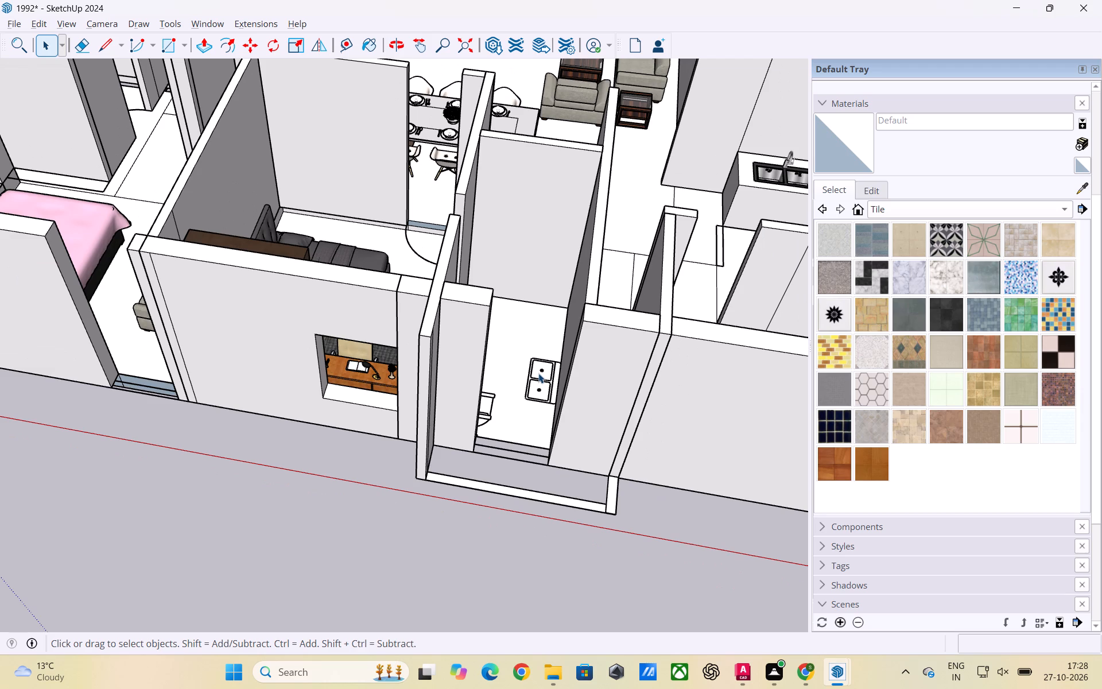
scroll(538, 373, down, 2)
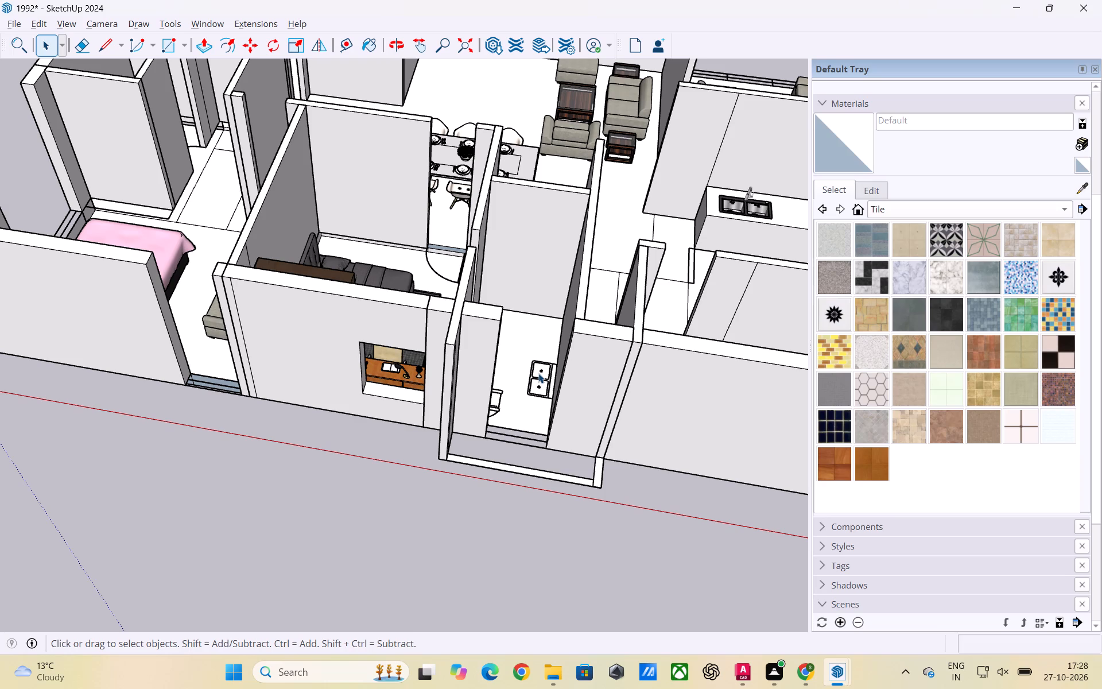
scroll(540, 369, down, 5)
scroll(501, 445, up, 3)
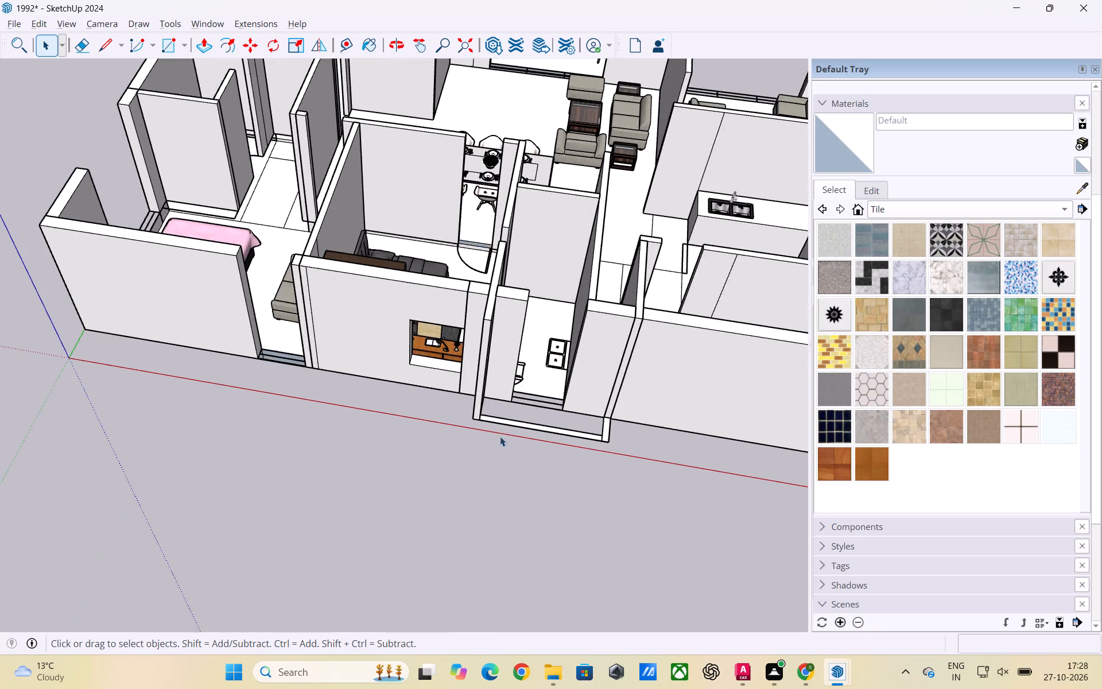
scroll(427, 433, up, 2)
scroll(409, 427, down, 3)
middle_drag(430, 436, 557, 438)
scroll(474, 413, down, 10)
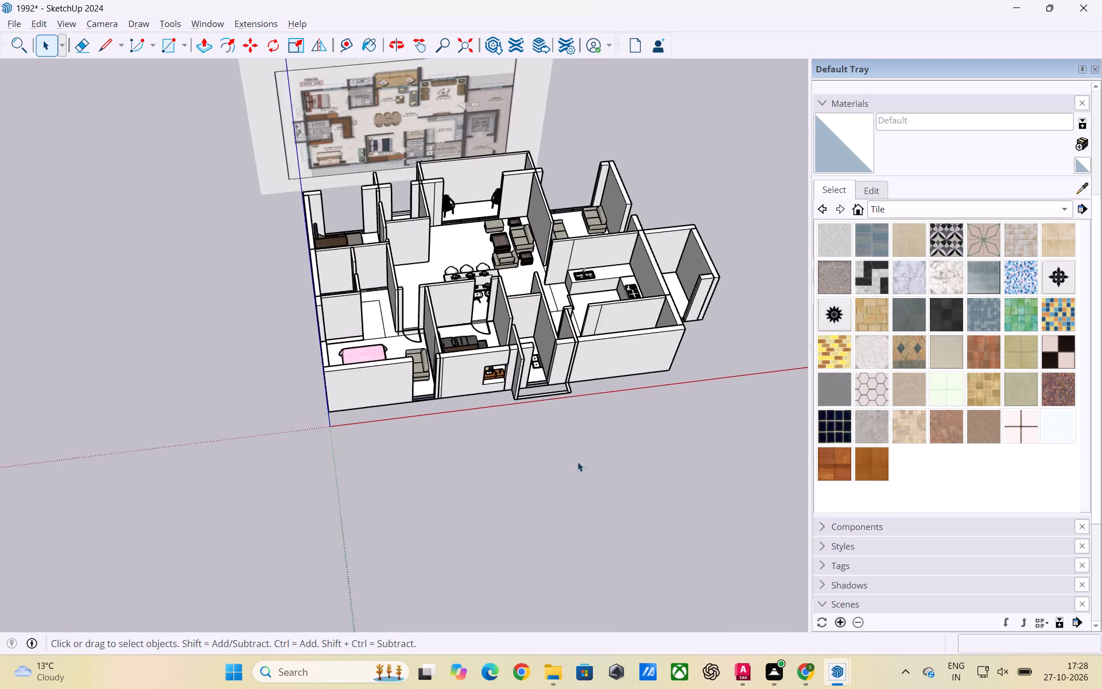
middle_drag(642, 469, 495, 509)
scroll(509, 427, up, 6)
middle_drag(401, 442, 531, 488)
scroll(525, 454, up, 3)
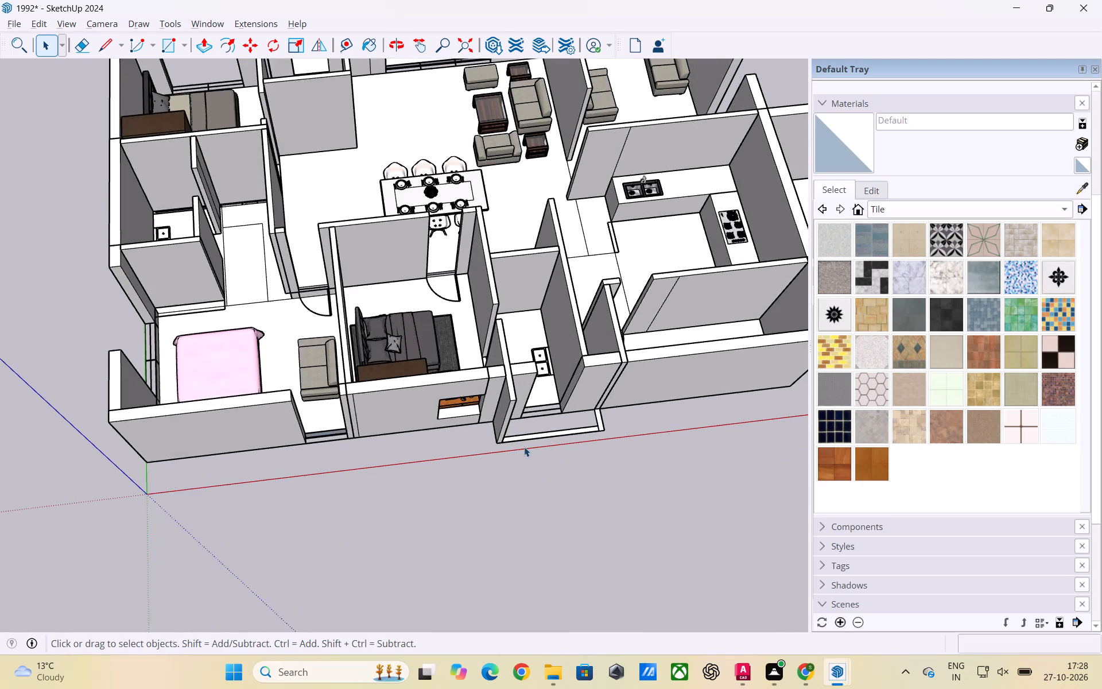
scroll(524, 447, down, 12)
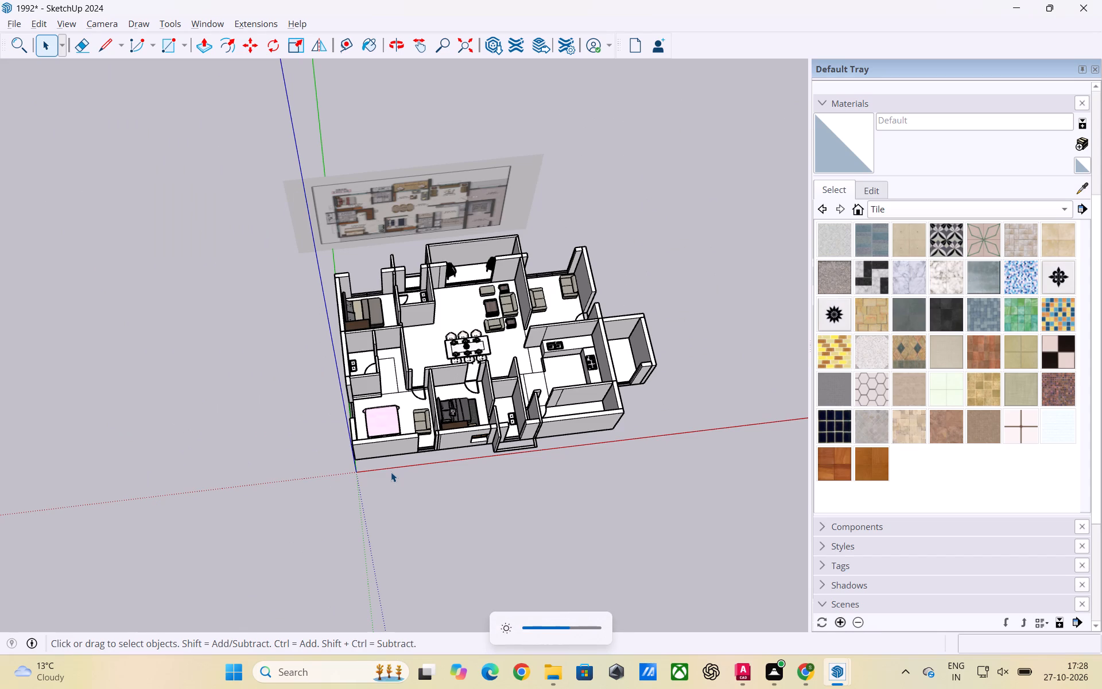
scroll(525, 280, up, 4)
scroll(522, 273, down, 2)
scroll(523, 273, up, 4)
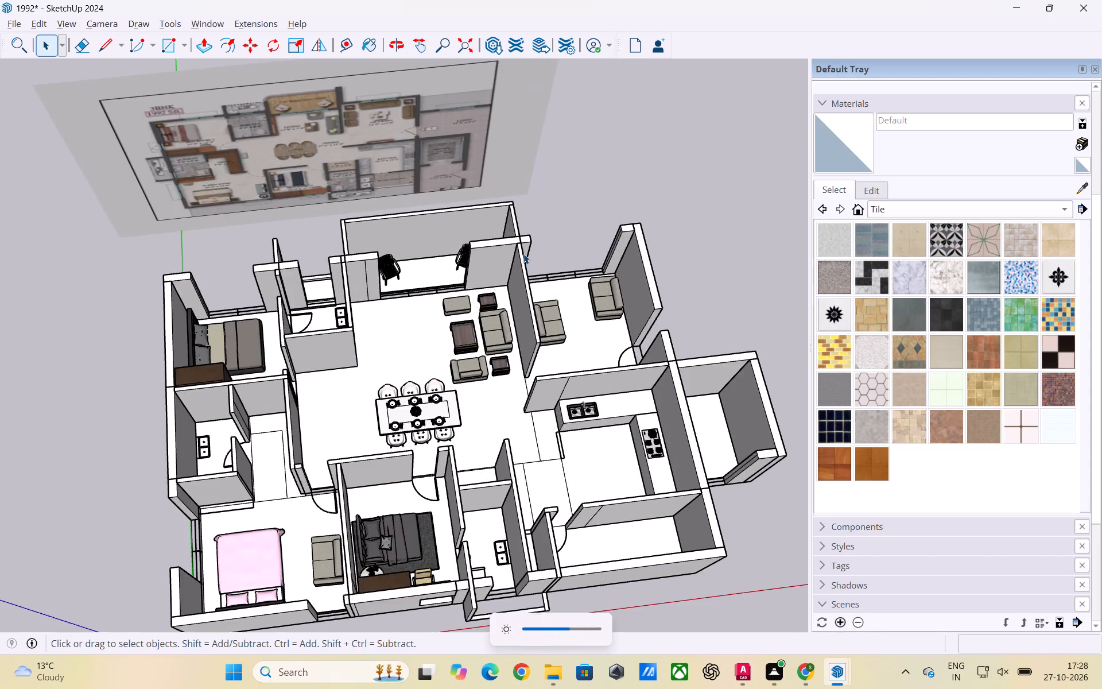
scroll(523, 254, down, 12)
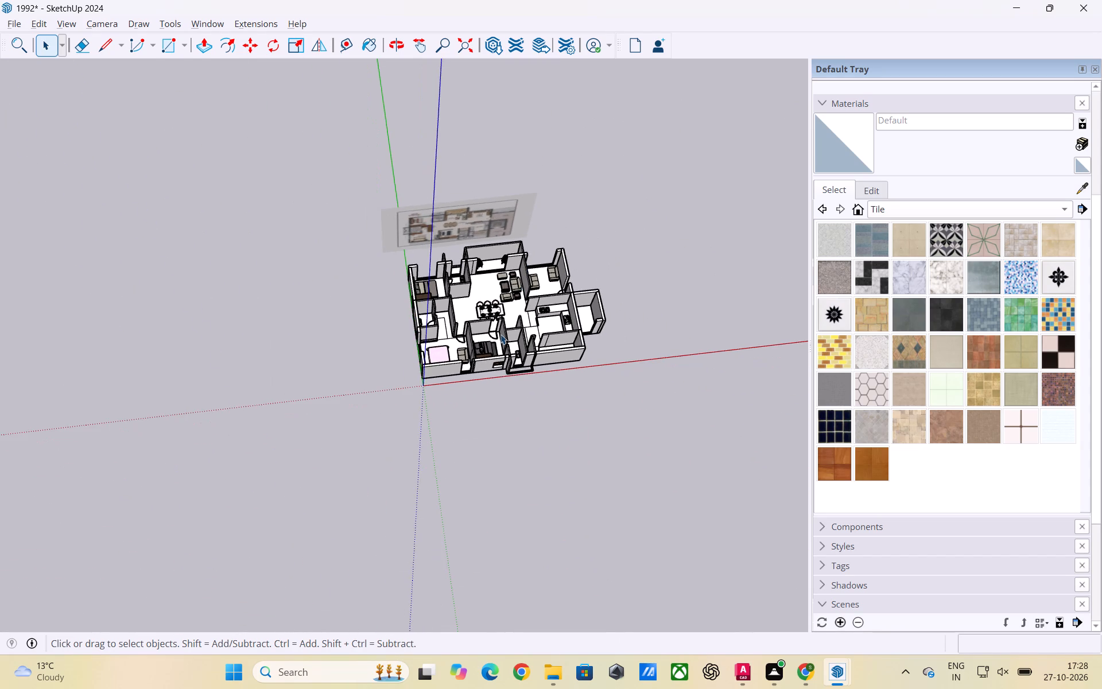
Review the whole furnished house from above, checking the room layout, kitchen area and outer walls.
scroll(500, 334, down, 6)
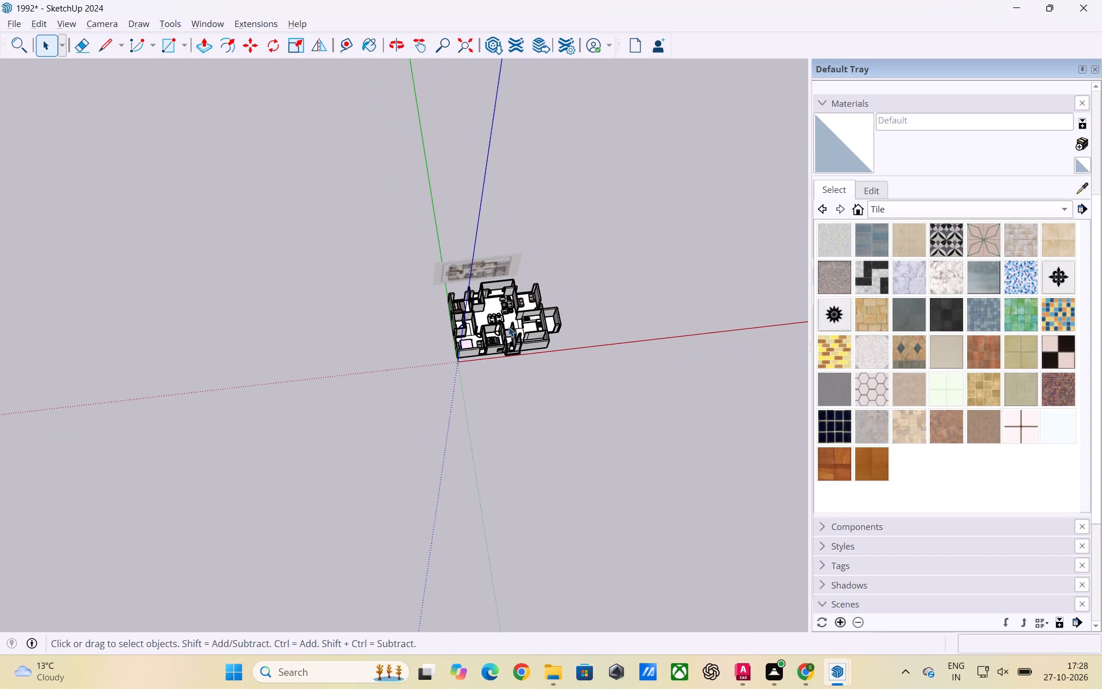
scroll(509, 327, down, 4)
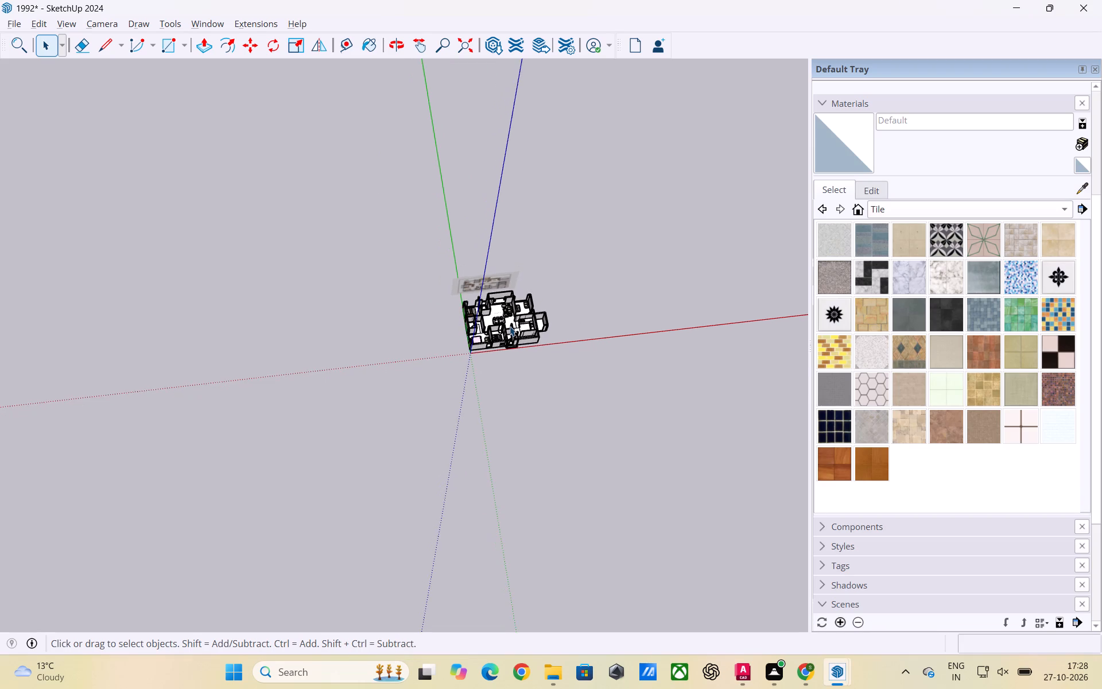
scroll(540, 350, up, 6)
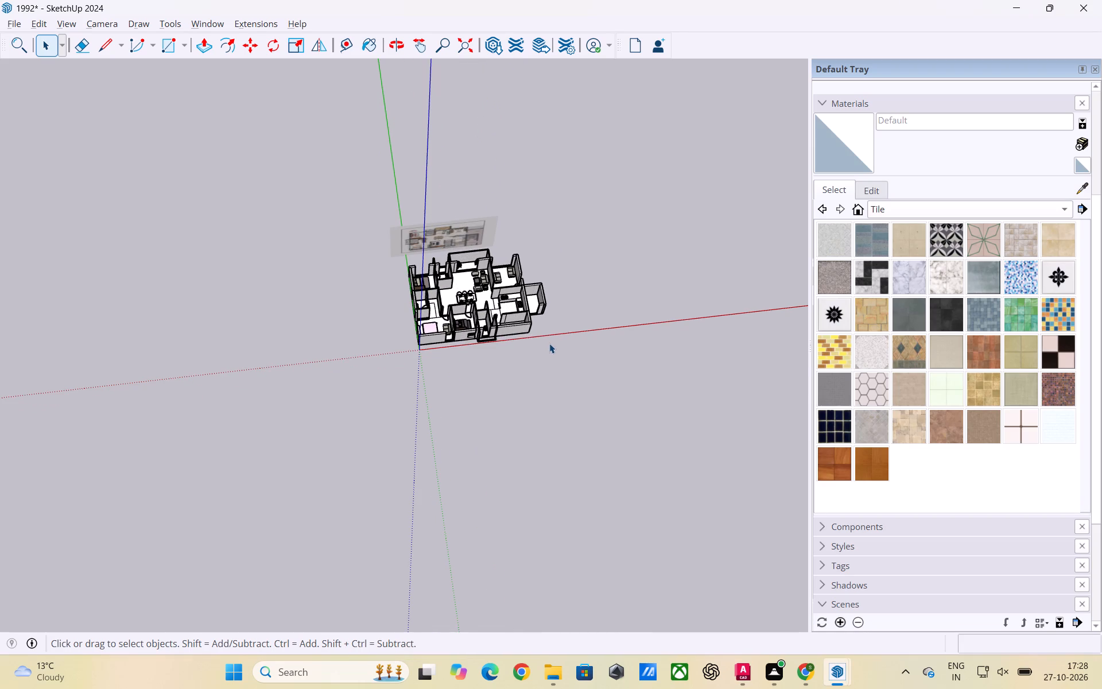
scroll(568, 326, up, 2)
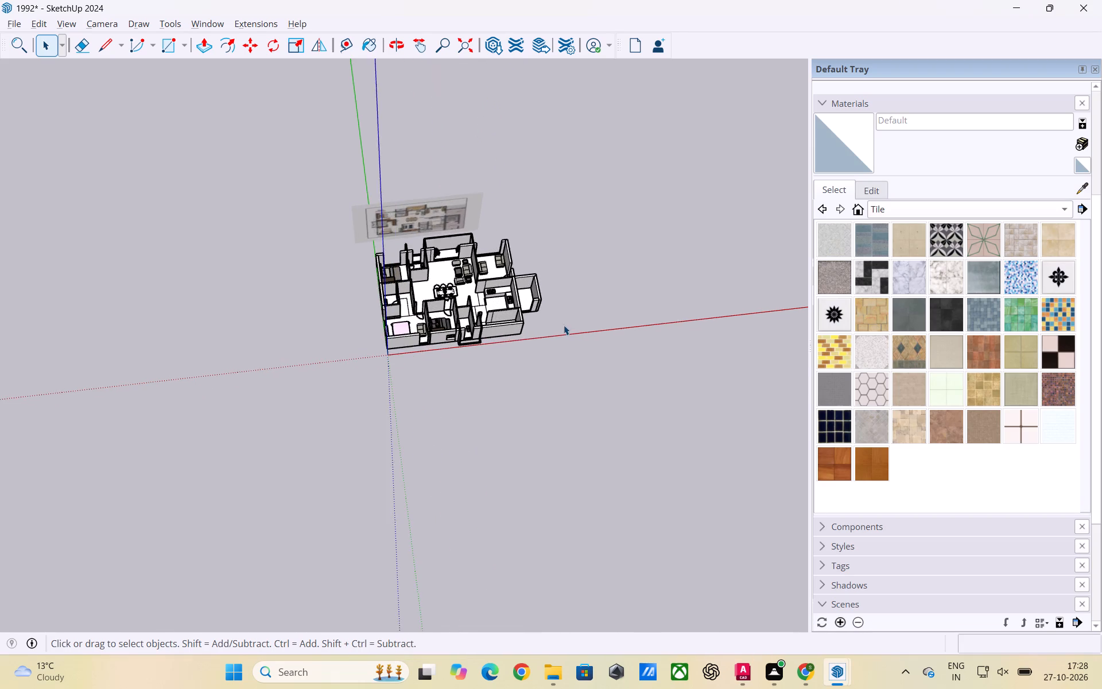
scroll(500, 304, down, 2)
scroll(491, 348, up, 6)
middle_drag(470, 278, 468, 371)
scroll(457, 274, up, 3)
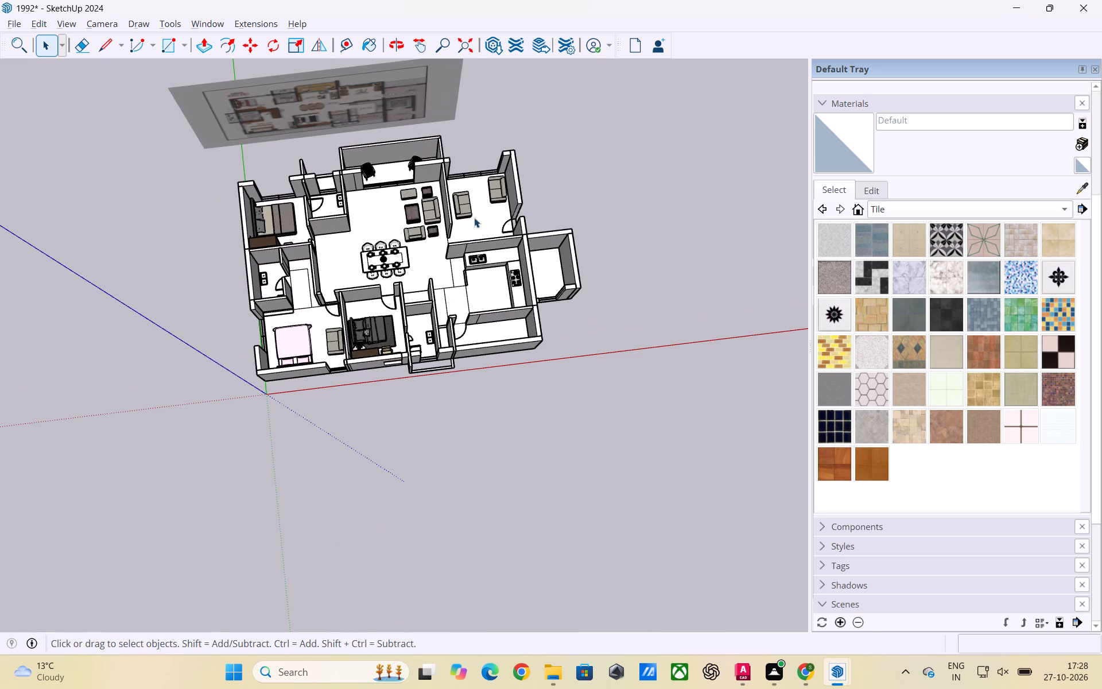
scroll(457, 176, up, 3)
middle_drag(550, 210, 396, 210)
scroll(532, 205, up, 3)
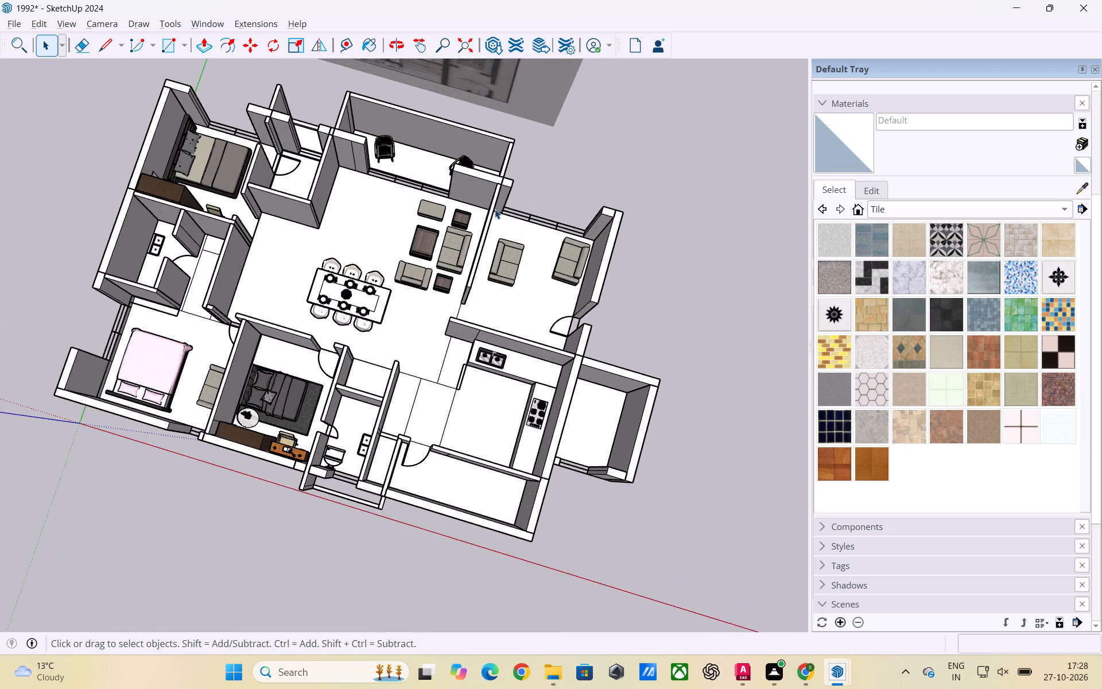
scroll(495, 209, up, 3)
middle_drag(513, 246, 532, 151)
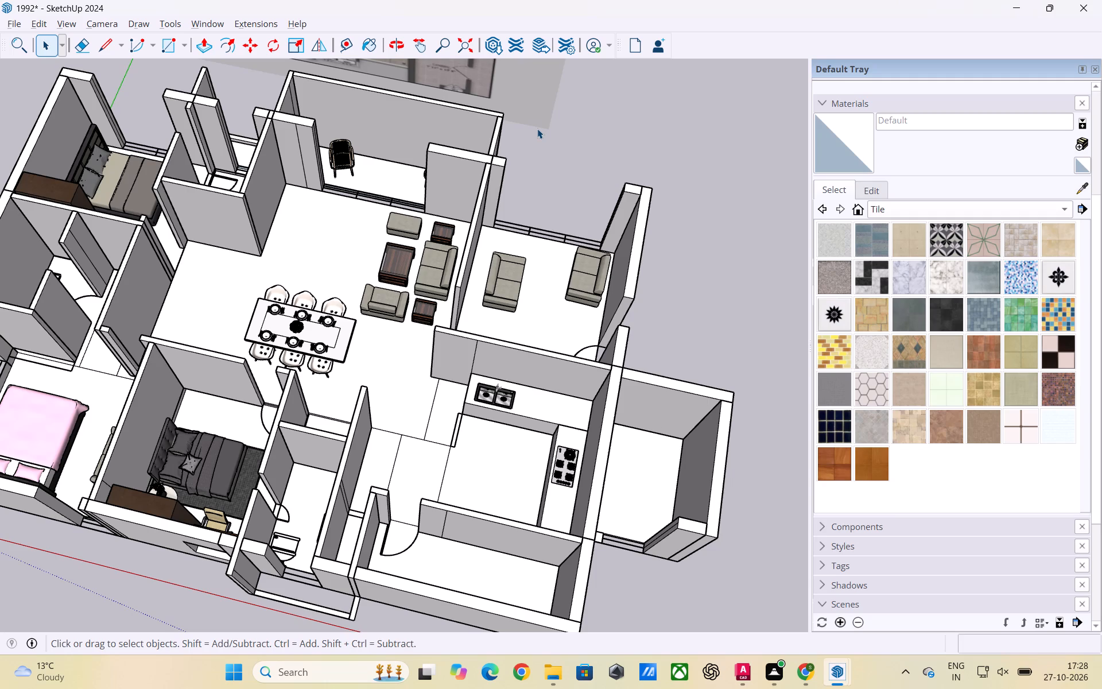
scroll(537, 129, down, 4)
scroll(530, 199, down, 2)
middle_drag(527, 200, 532, 237)
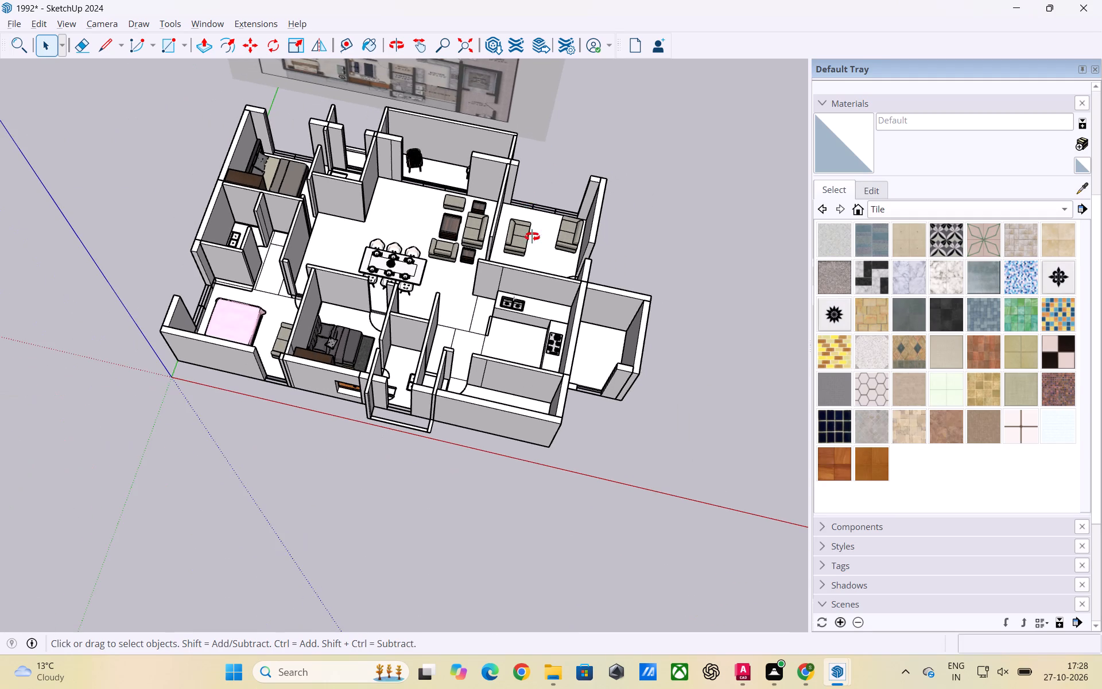
middle_drag(532, 237, 540, 271)
scroll(529, 186, up, 5)
scroll(614, 220, down, 2)
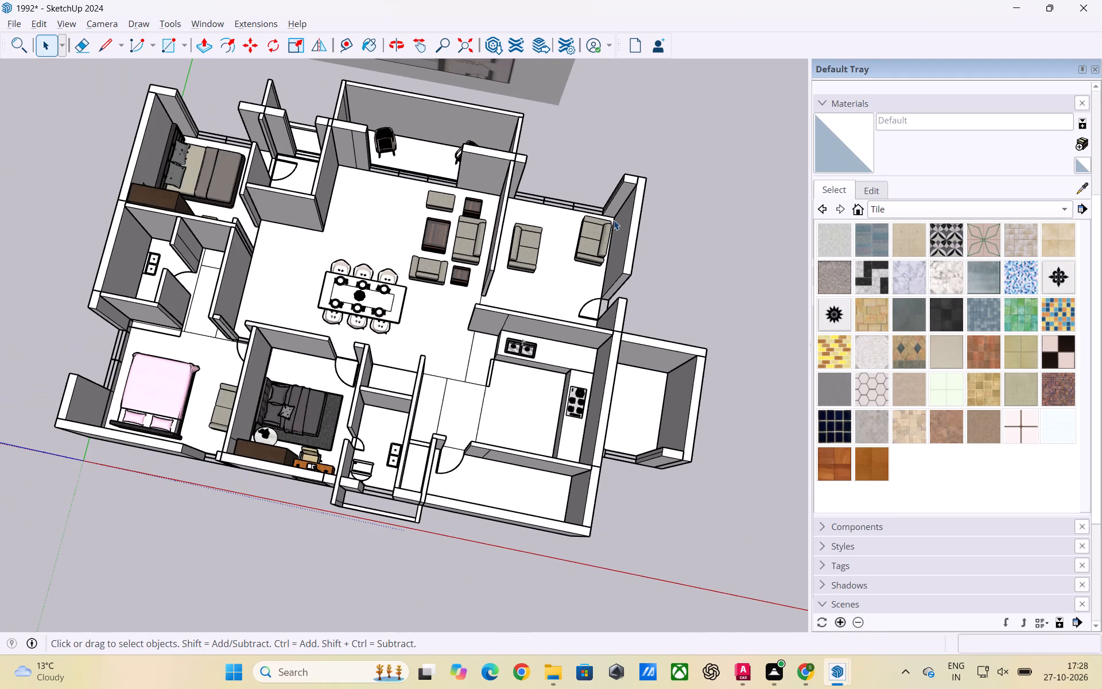
scroll(517, 424, up, 2)
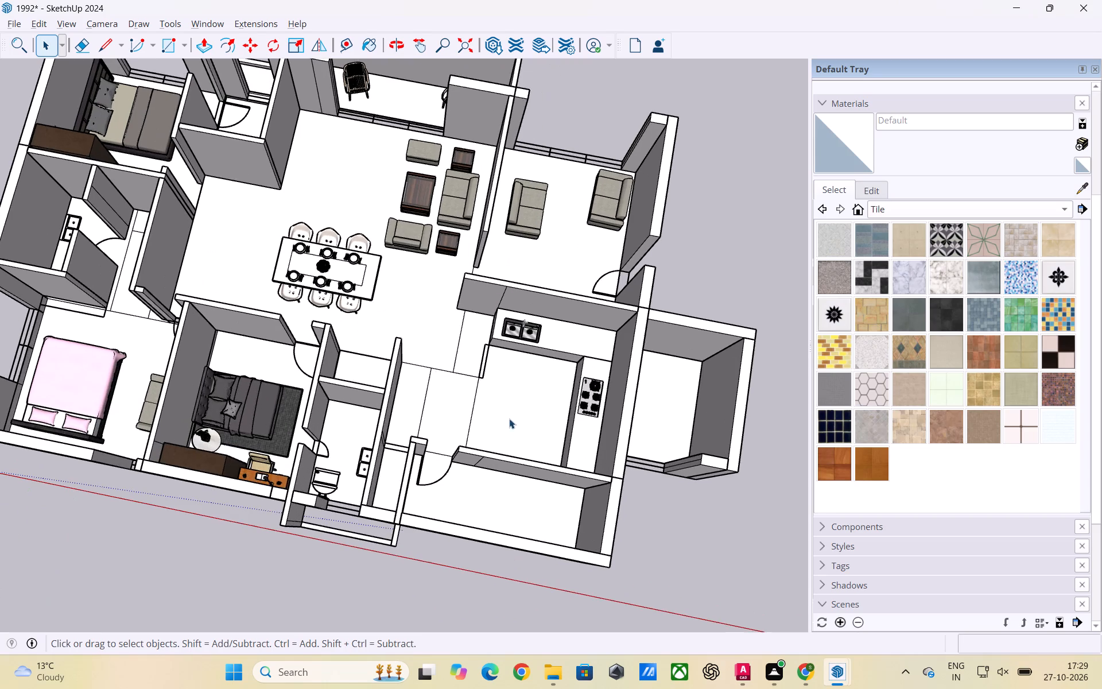
middle_drag(509, 417, 536, 302)
scroll(479, 362, down, 3)
middle_drag(485, 372, 524, 318)
scroll(494, 350, up, 1)
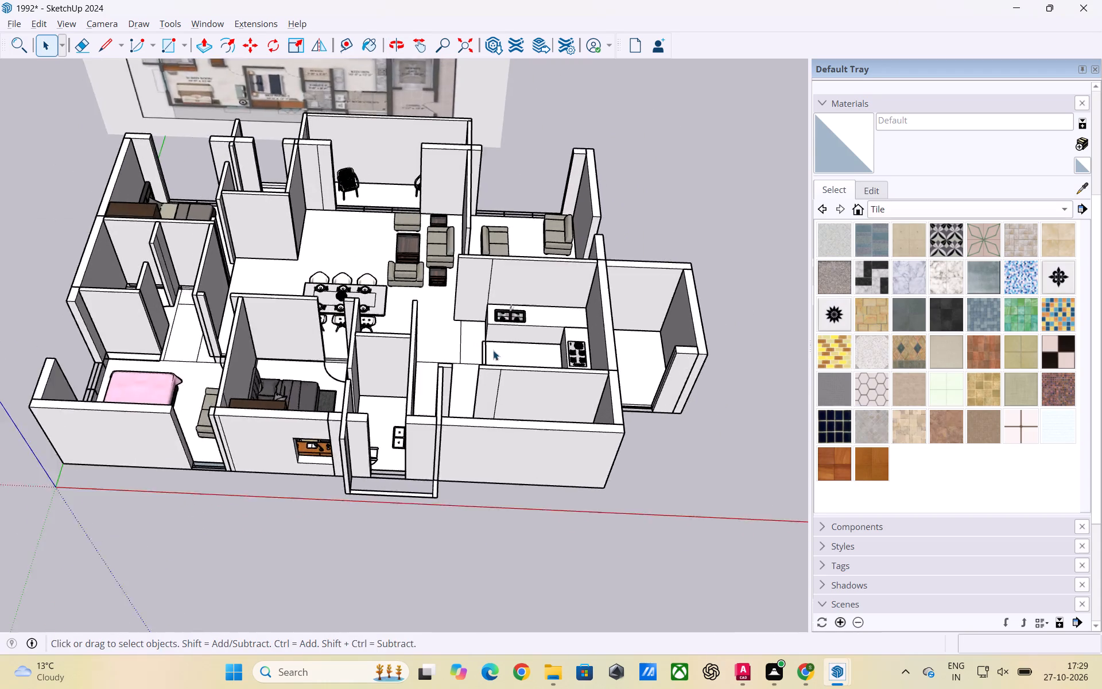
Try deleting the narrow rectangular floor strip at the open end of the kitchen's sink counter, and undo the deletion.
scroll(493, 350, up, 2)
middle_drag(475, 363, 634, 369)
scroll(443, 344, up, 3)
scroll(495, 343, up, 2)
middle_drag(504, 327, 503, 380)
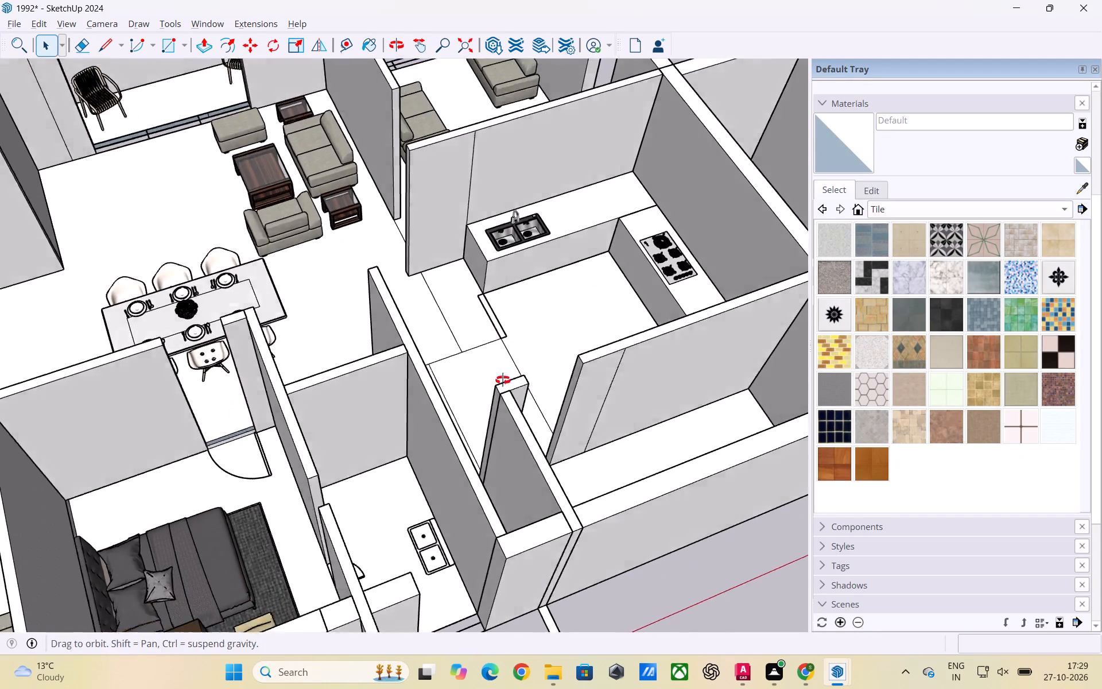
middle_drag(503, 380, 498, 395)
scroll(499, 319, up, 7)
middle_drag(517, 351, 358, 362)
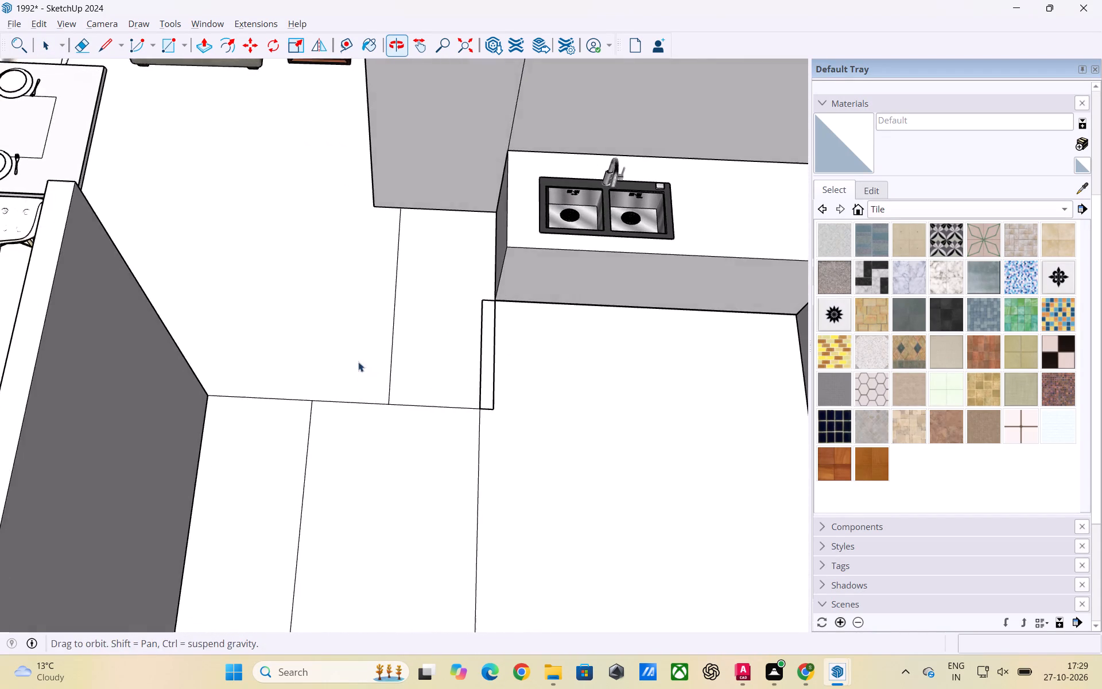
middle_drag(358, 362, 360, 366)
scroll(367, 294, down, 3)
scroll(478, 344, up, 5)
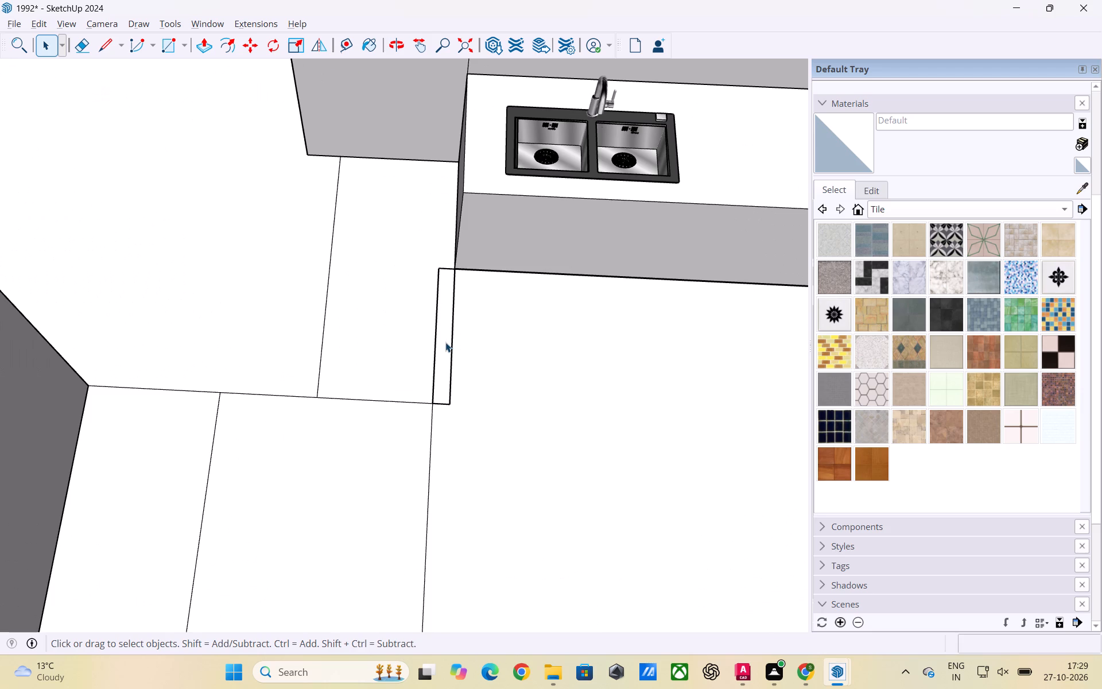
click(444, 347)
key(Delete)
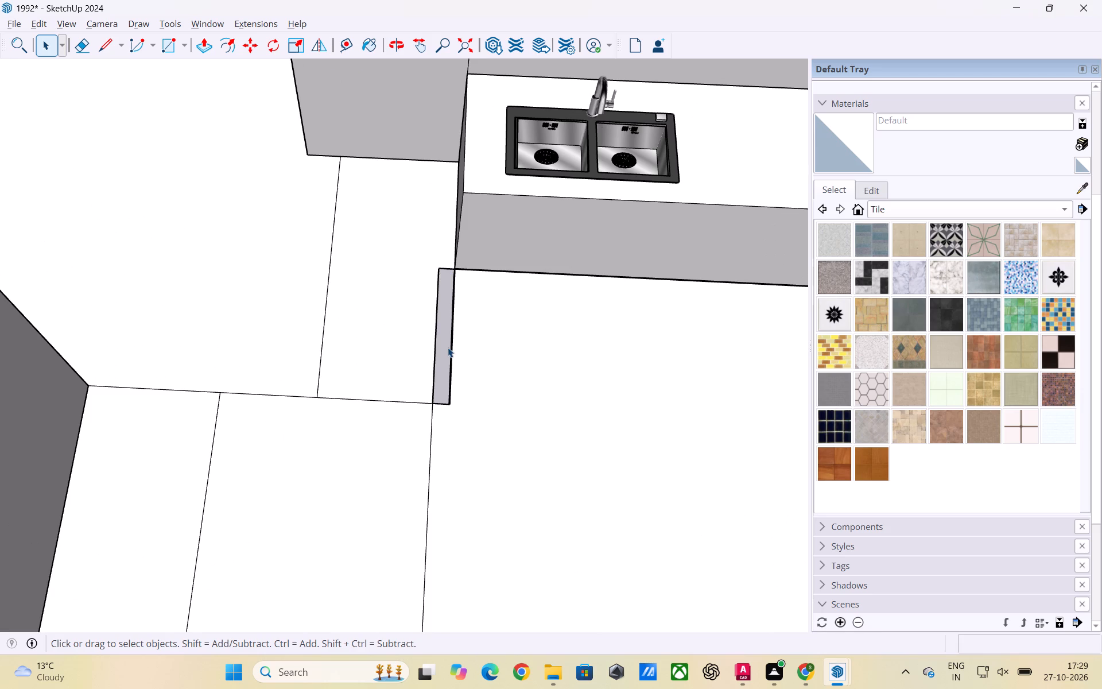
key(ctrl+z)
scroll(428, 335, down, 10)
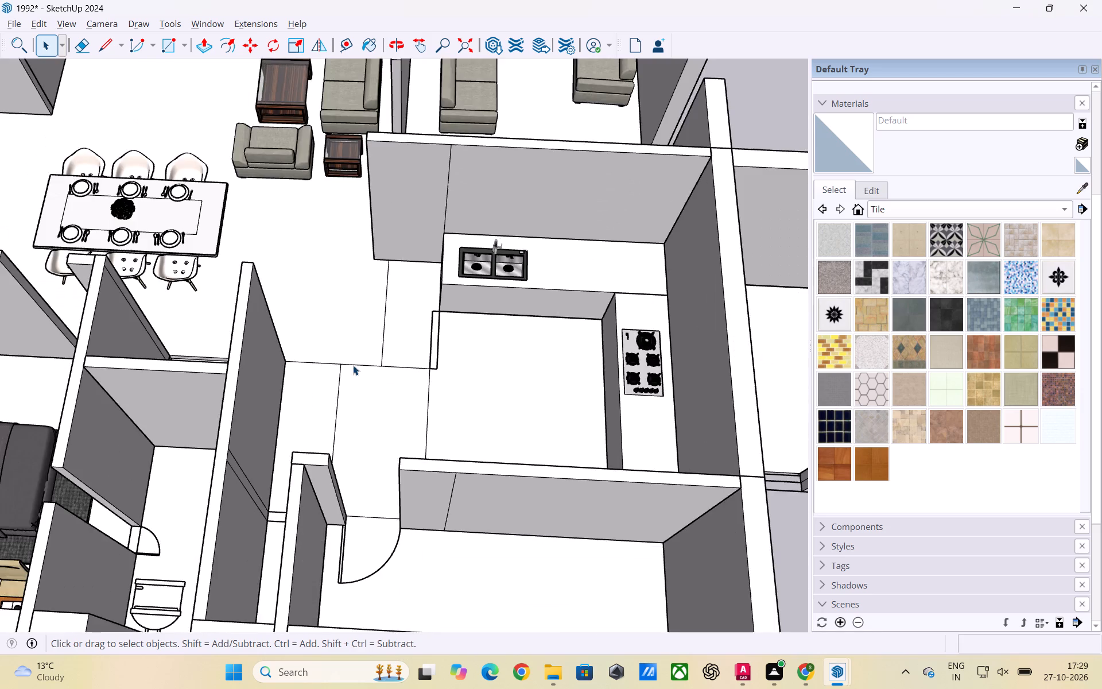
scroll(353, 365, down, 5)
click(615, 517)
Examine the kitchen's sink counter, hob counter, surrounding walls and the narrow floor strip at the counter's end.
scroll(537, 446, up, 3)
middle_drag(503, 432, 505, 468)
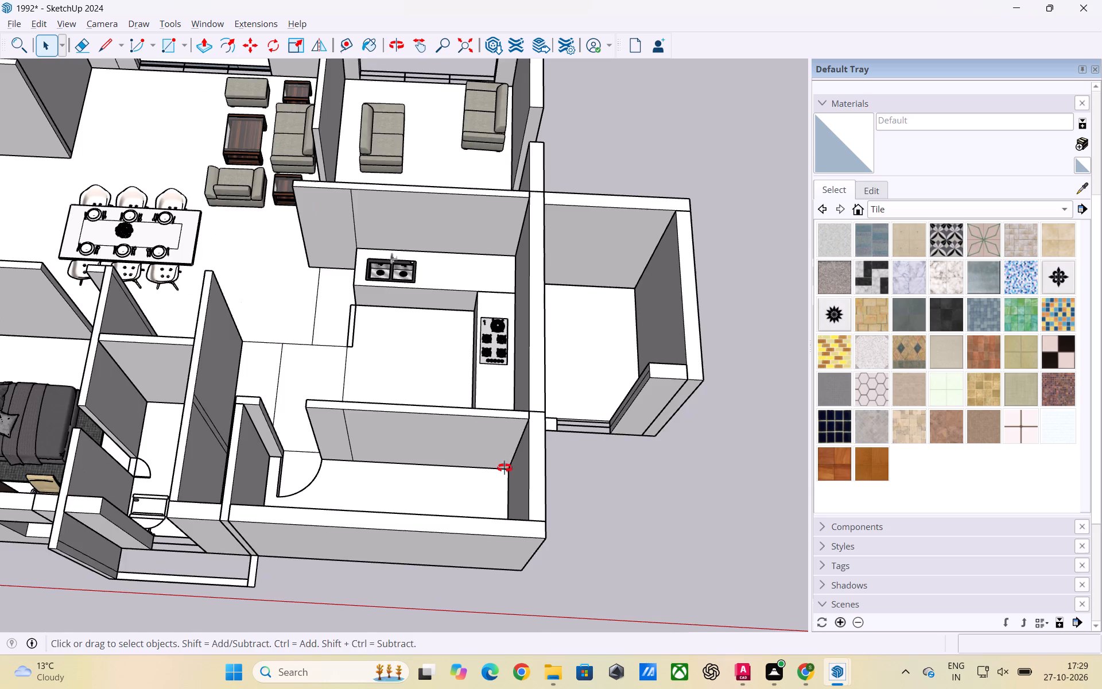
middle_drag(505, 468, 505, 484)
scroll(476, 363, up, 3)
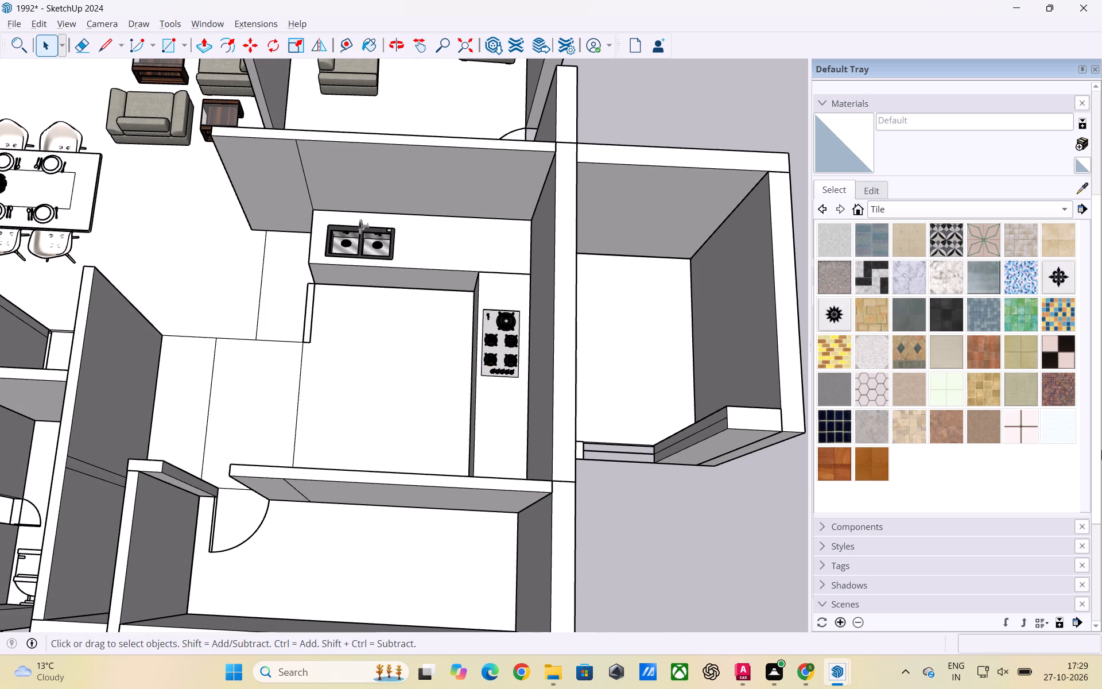
scroll(748, 392, down, 2)
scroll(443, 302, up, 2)
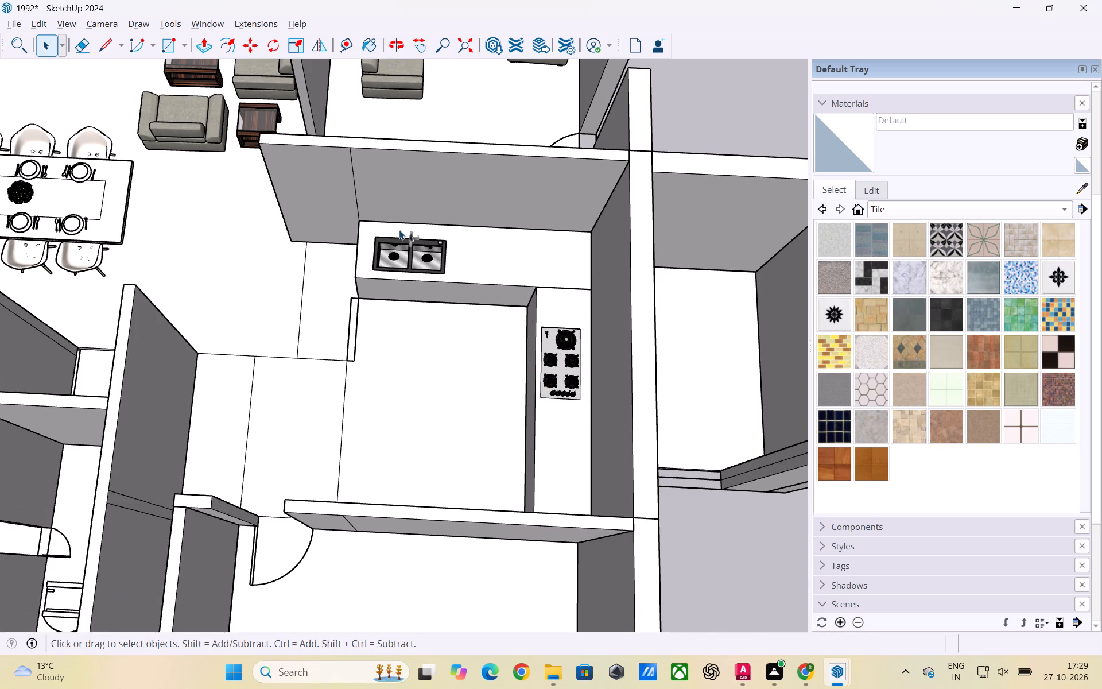
scroll(394, 249, up, 3)
middle_drag(408, 260, 420, 183)
scroll(435, 246, up, 3)
middle_drag(416, 281, 431, 211)
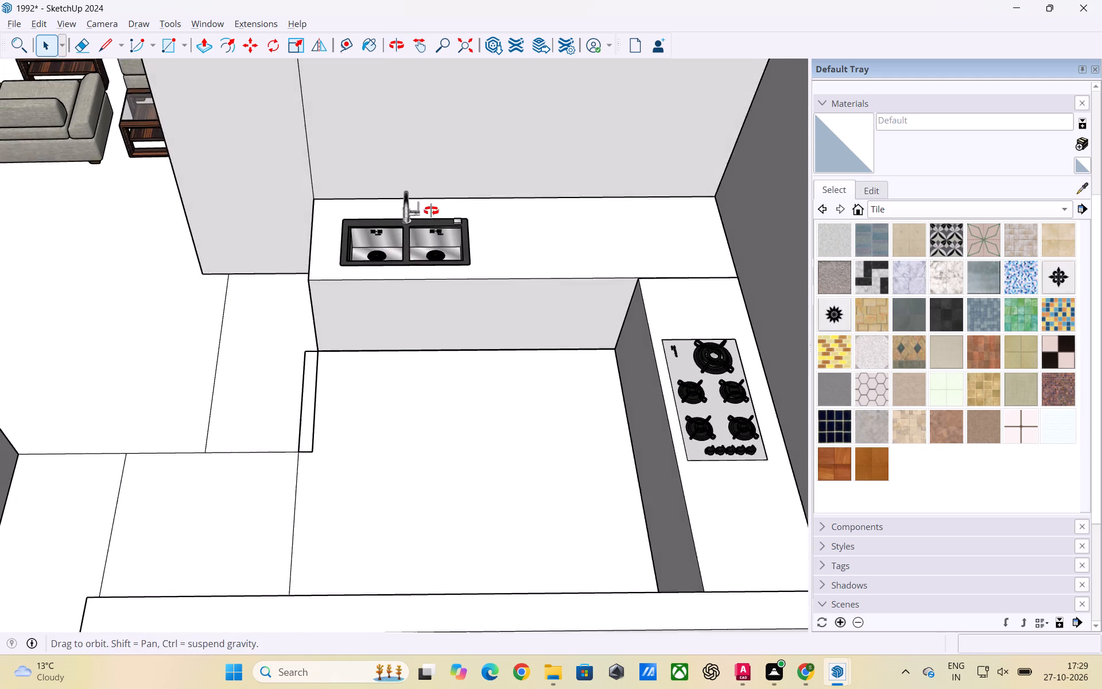
middle_drag(431, 211, 432, 206)
scroll(433, 234, up, 2)
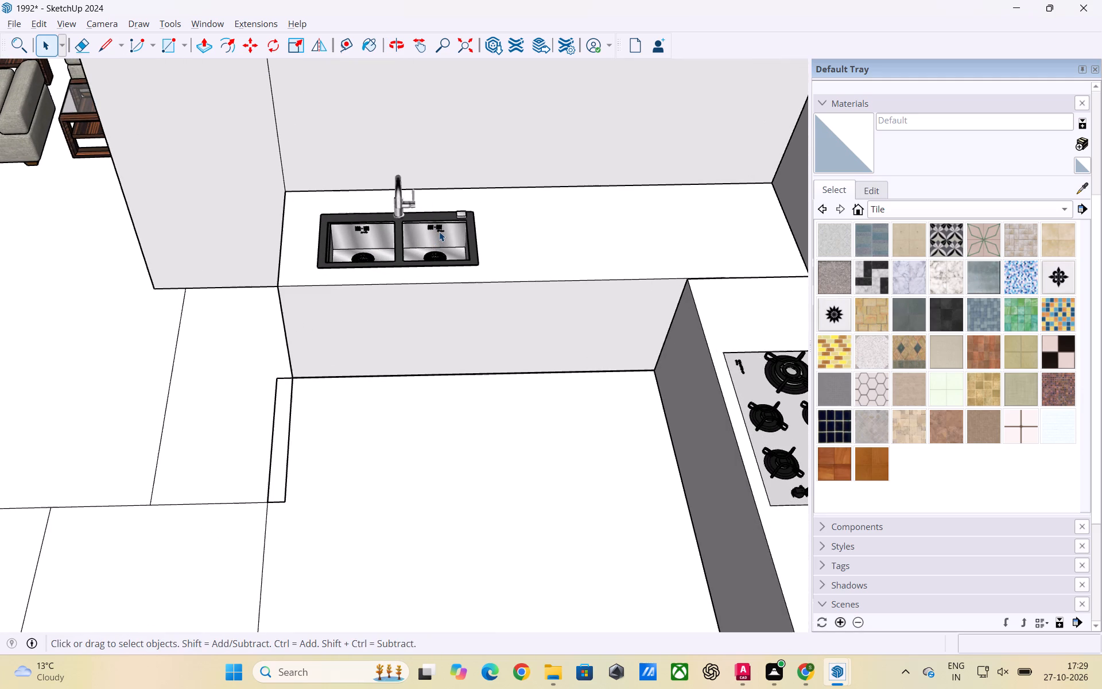
scroll(434, 240, down, 2)
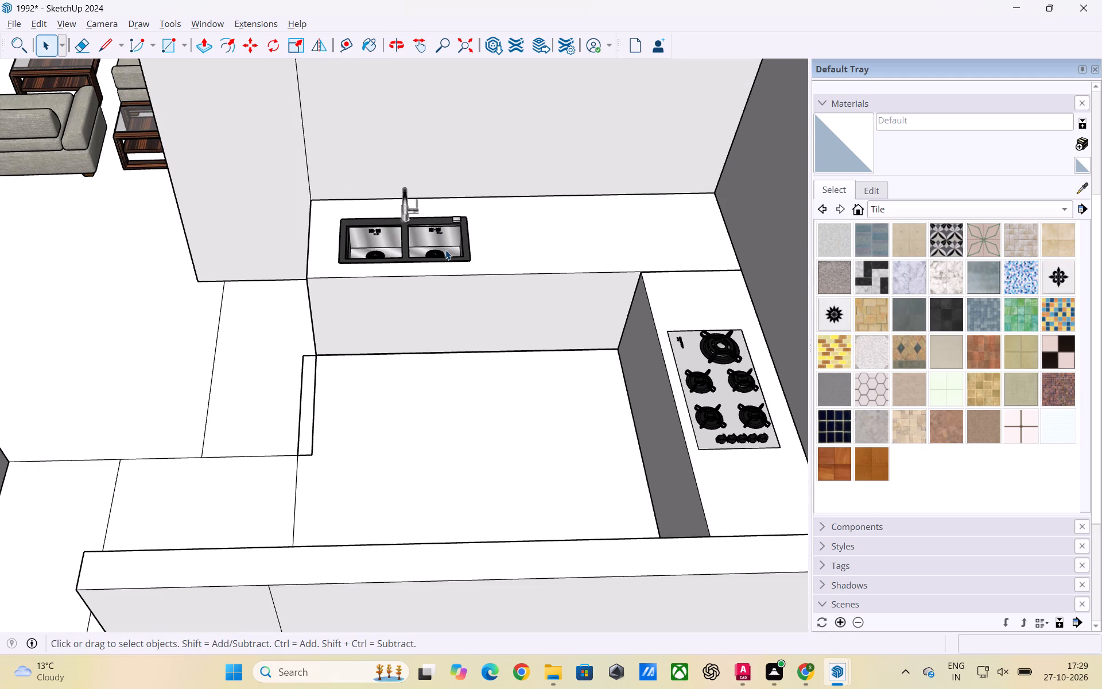
scroll(320, 241, down, 2)
scroll(366, 256, down, 2)
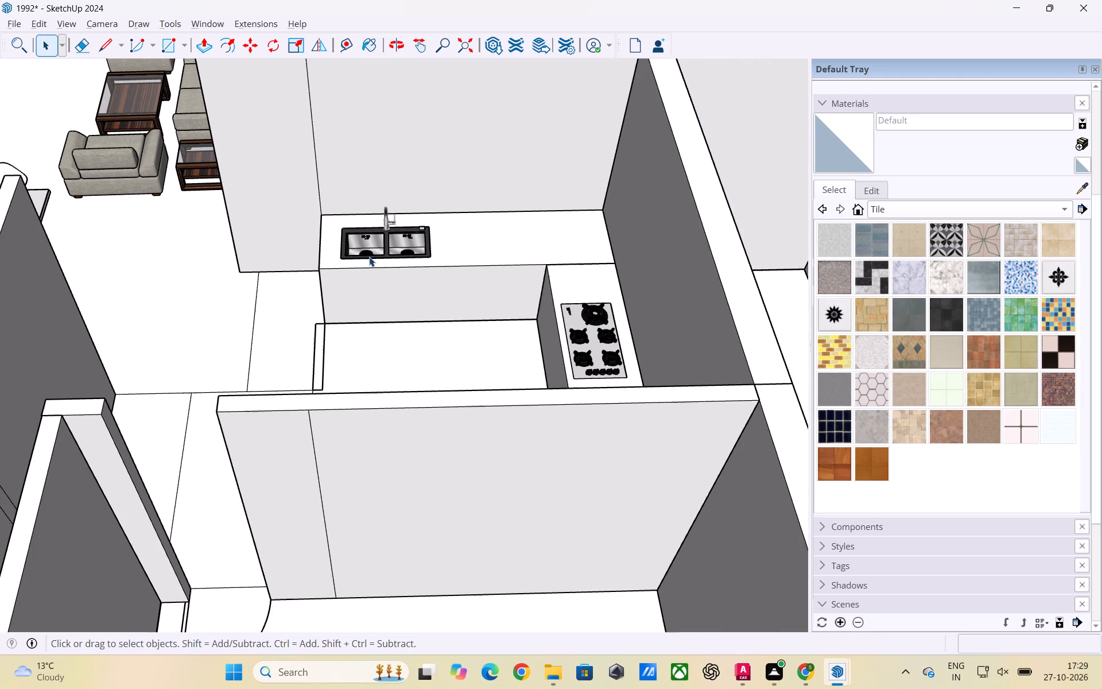
Review the living room, the adjoining two-sofa sitting room and the balcony, including their window openings.
scroll(371, 257, down, 10)
middle_drag(414, 284, 421, 358)
scroll(425, 363, down, 1)
scroll(487, 388, up, 3)
scroll(576, 374, down, 3)
scroll(343, 467, up, 3)
scroll(373, 482, down, 5)
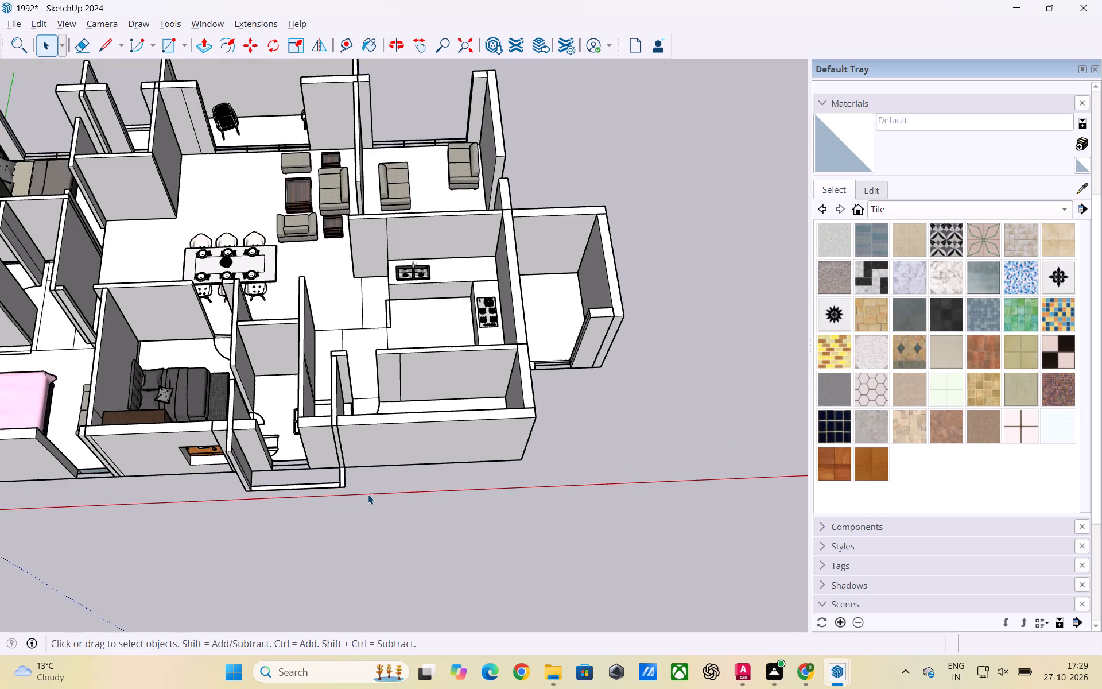
scroll(368, 494, down, 2)
scroll(525, 139, up, 6)
scroll(681, 181, down, 3)
scroll(352, 192, up, 4)
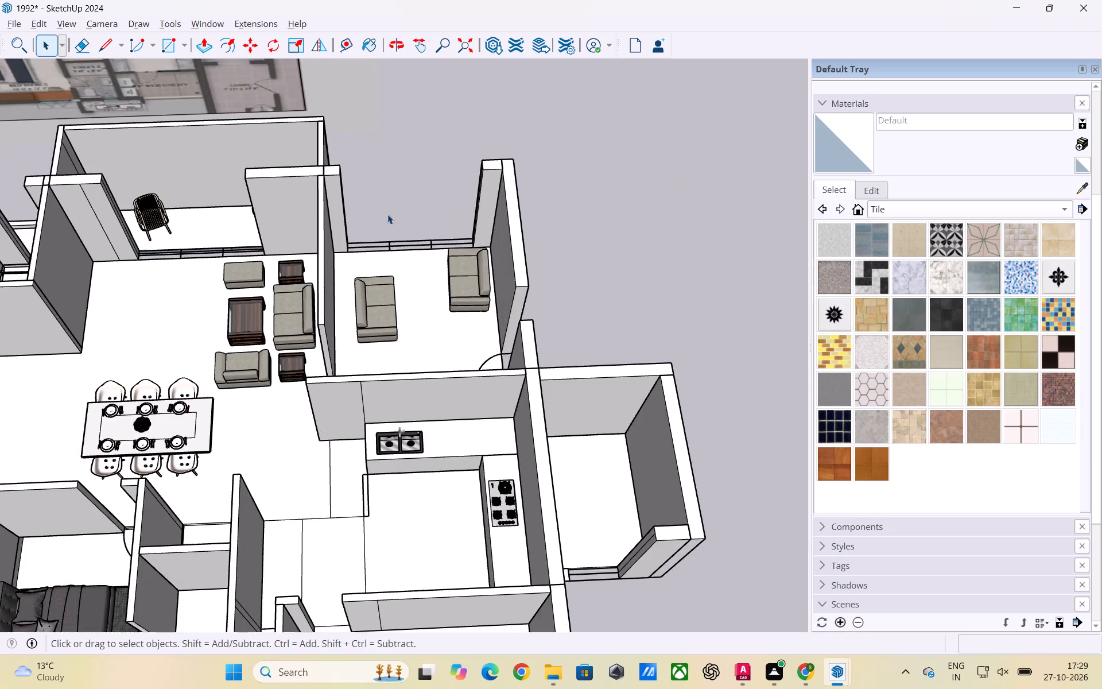
scroll(387, 214, up, 2)
middle_drag(414, 212, 428, 316)
scroll(396, 239, up, 3)
middle_drag(565, 243, 255, 282)
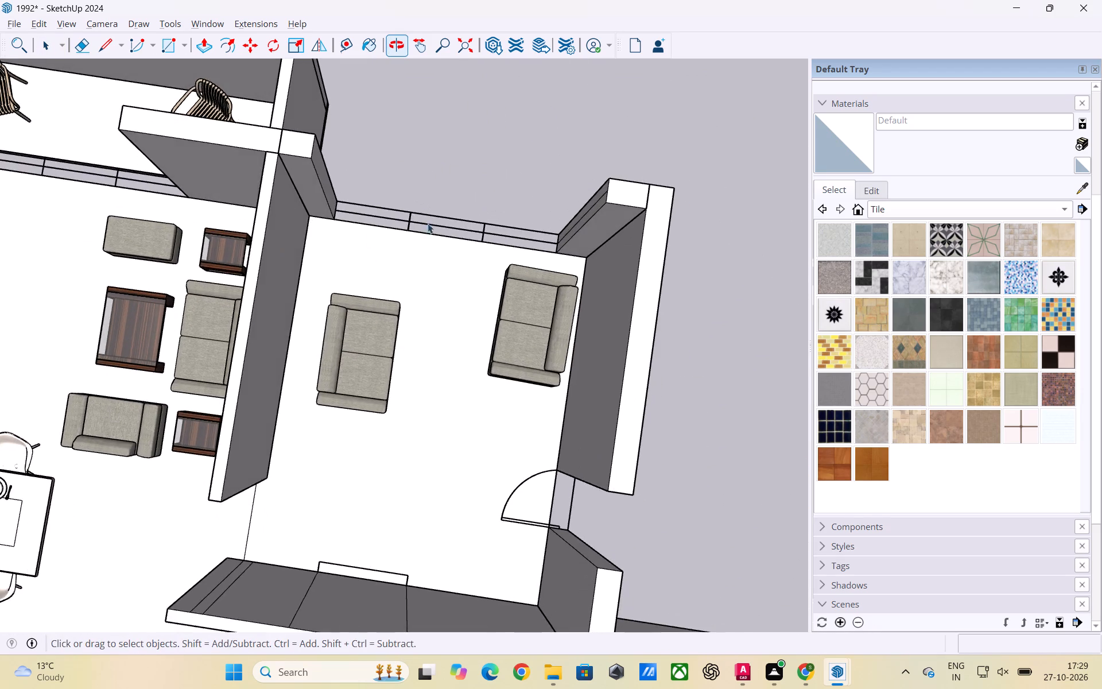
scroll(441, 216, down, 6)
scroll(658, 265, down, 6)
middle_drag(689, 352, 207, 351)
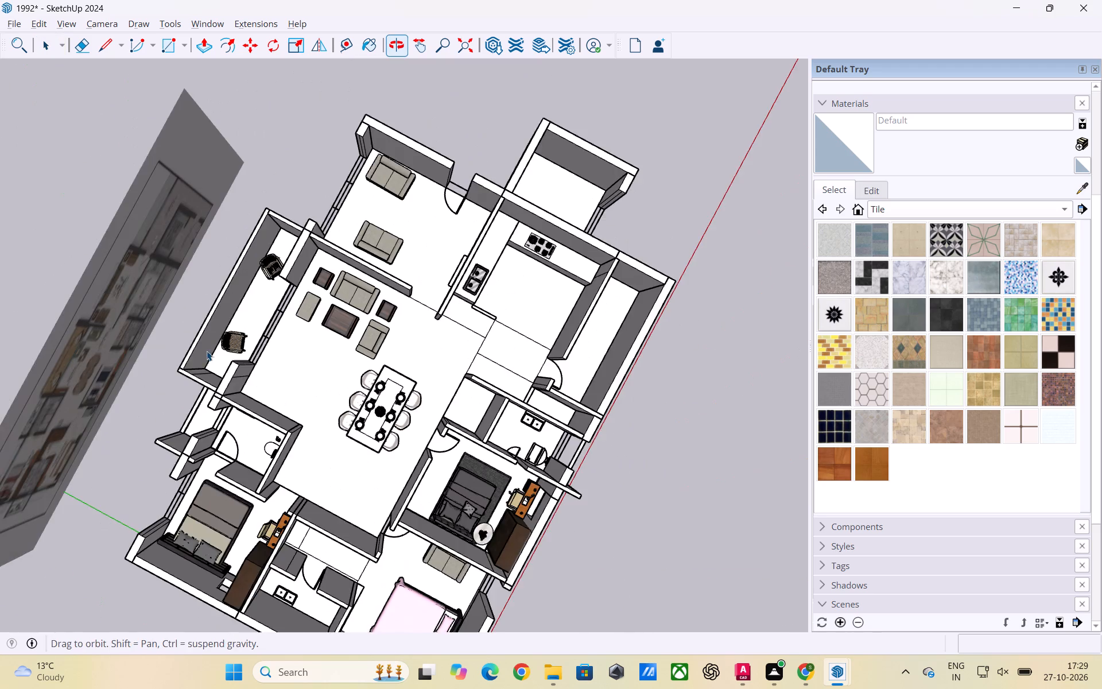
middle_drag(207, 351, 208, 358)
scroll(190, 284, up, 3)
middle_drag(183, 292, 921, 289)
scroll(629, 304, up, 3)
scroll(491, 251, down, 2)
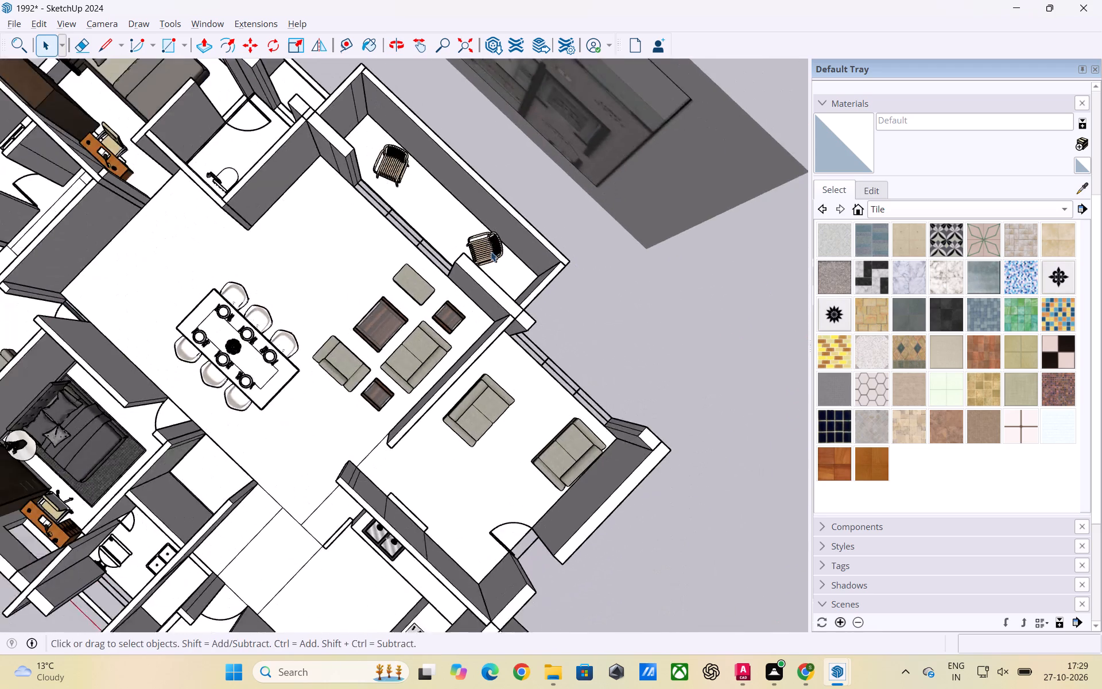
Inspect the outer walls around the sitting room and kitchen, and the underside of the house's floor slabs.
scroll(491, 251, down, 10)
middle_drag(484, 518, 446, 337)
scroll(602, 389, up, 2)
middle_drag(654, 393, 352, 406)
scroll(546, 454, up, 3)
middle_drag(496, 455, 499, 324)
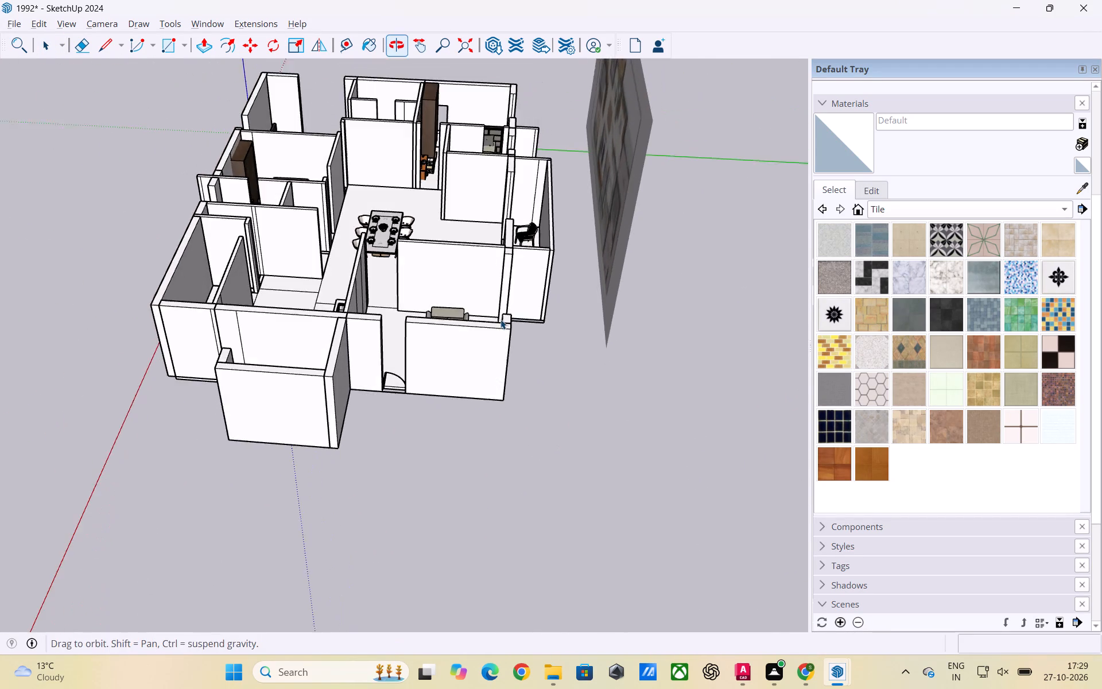
scroll(481, 423, up, 3)
middle_drag(532, 419, 251, 398)
scroll(342, 382, up, 2)
middle_drag(348, 428, 424, 212)
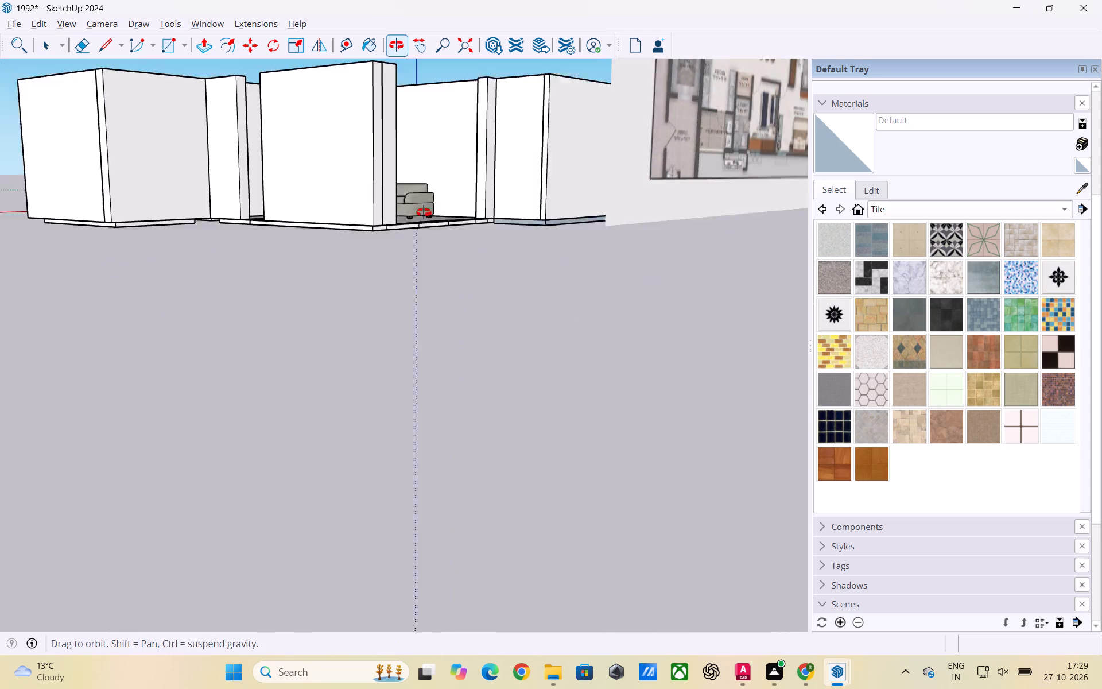
middle_drag(424, 212, 488, 167)
scroll(439, 197, up, 4)
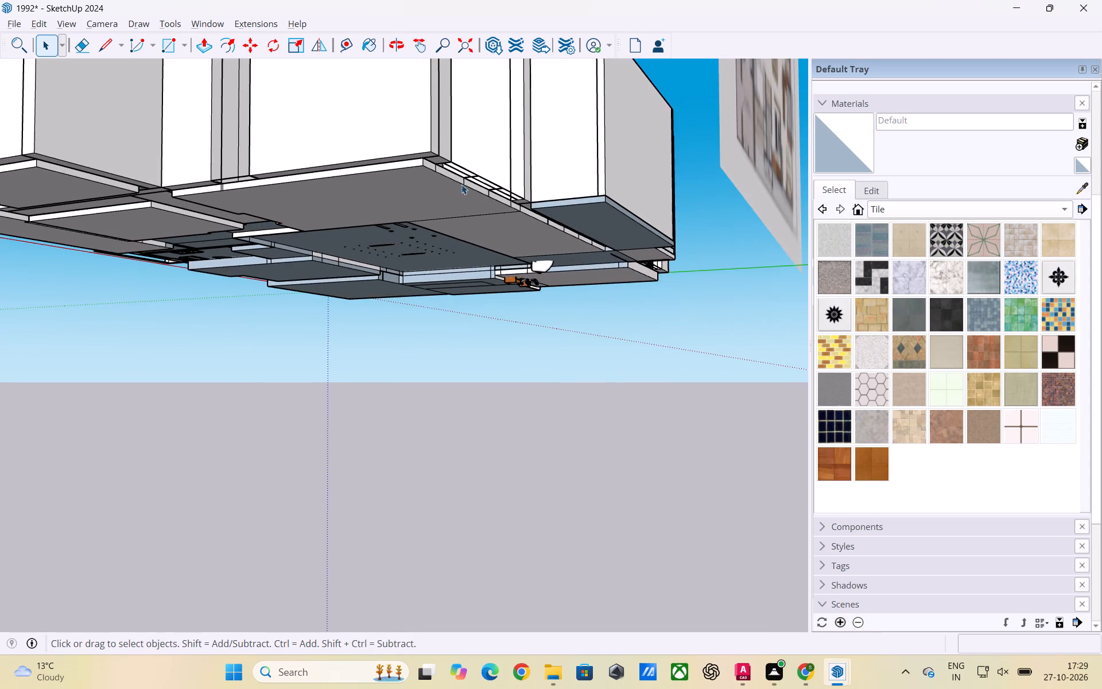
scroll(451, 193, down, 3)
middle_drag(453, 175, 506, 138)
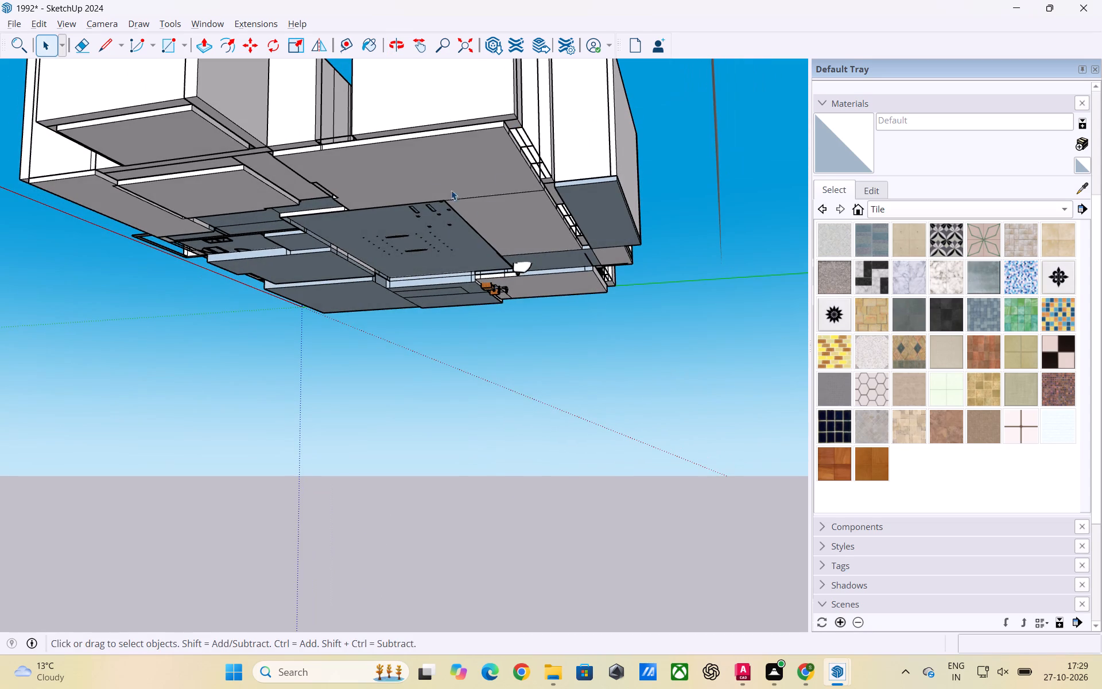
scroll(385, 149, up, 1)
scroll(385, 155, down, 3)
scroll(335, 203, down, 8)
middle_drag(413, 192, 406, 282)
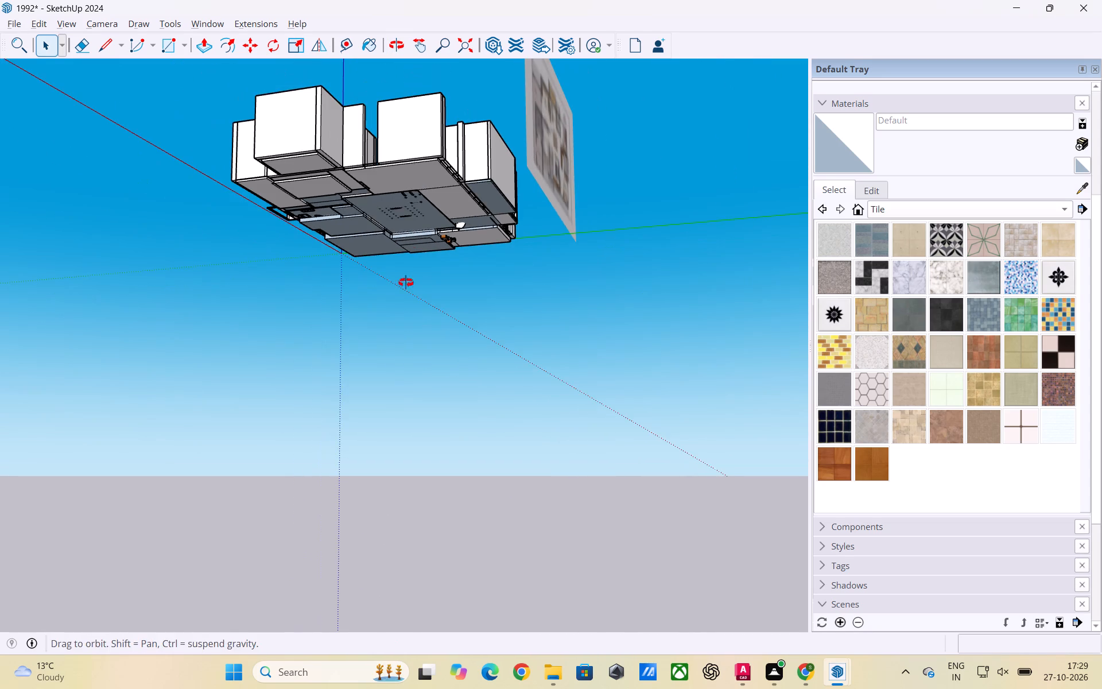
middle_drag(406, 282, 391, 427)
scroll(412, 258, up, 3)
middle_drag(433, 244, 439, 411)
scroll(411, 339, up, 3)
middle_drag(393, 353, 487, 413)
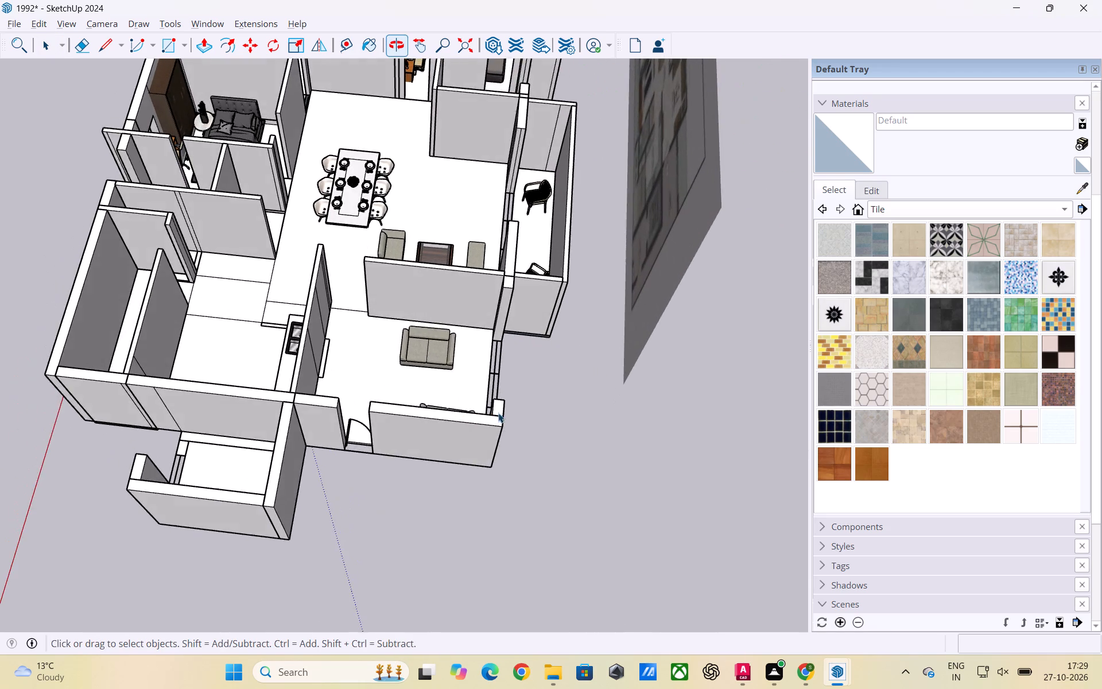
Review the two-sofa sitting room, the adjoining living room, the balcony and the kitchen walls from above.
scroll(525, 375, up, 5)
middle_drag(523, 398, 555, 424)
scroll(550, 435, down, 1)
middle_drag(549, 435, 523, 468)
middle_drag(546, 490, 573, 505)
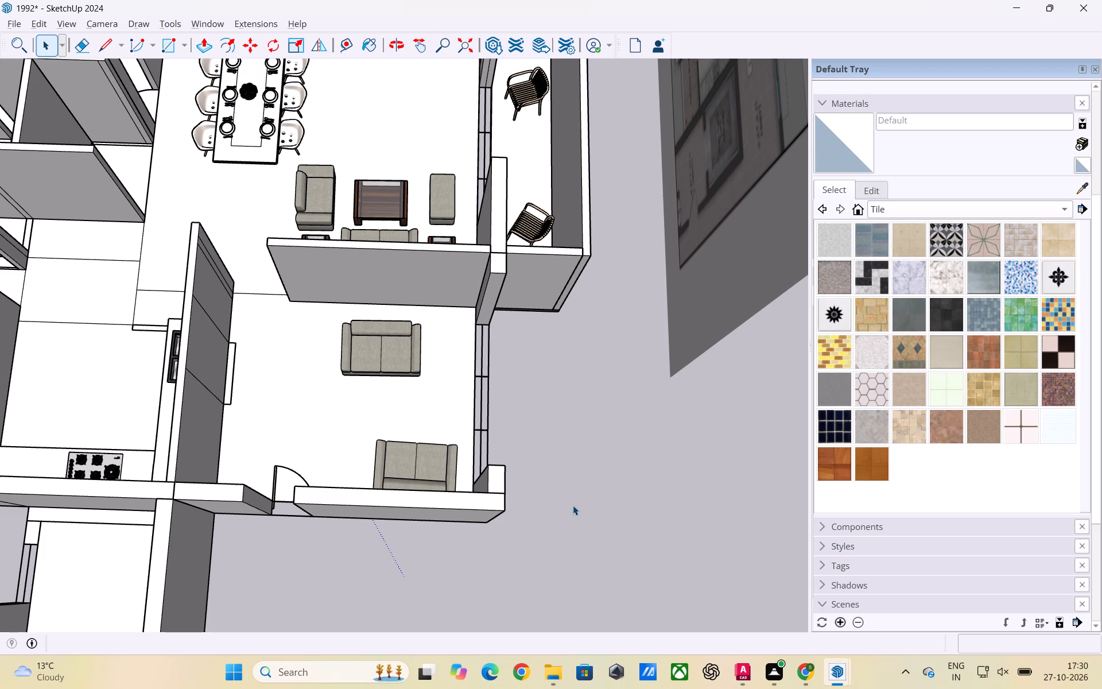
scroll(538, 452, up, 2)
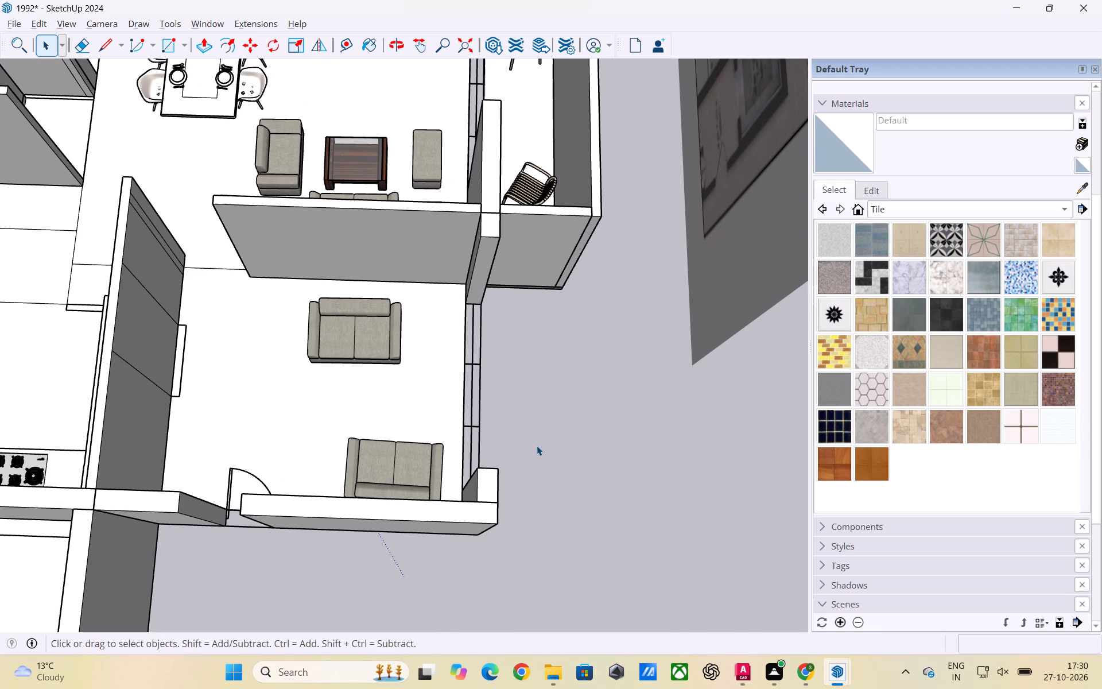
scroll(537, 444, down, 5)
middle_drag(584, 508, 515, 520)
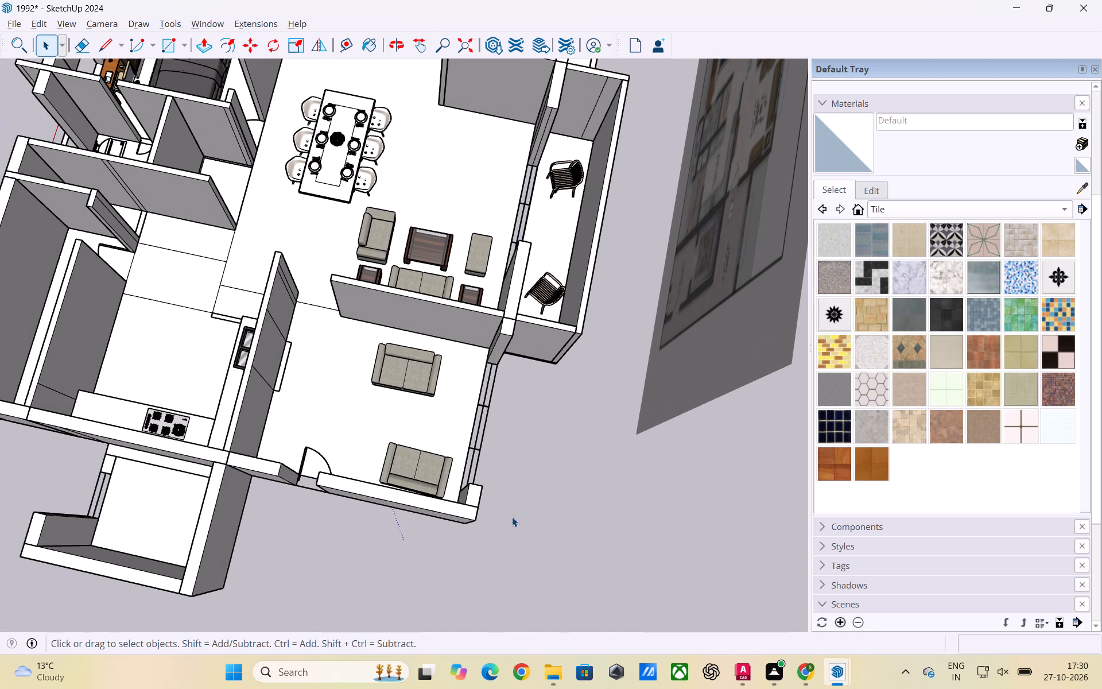
scroll(520, 501, down, 3)
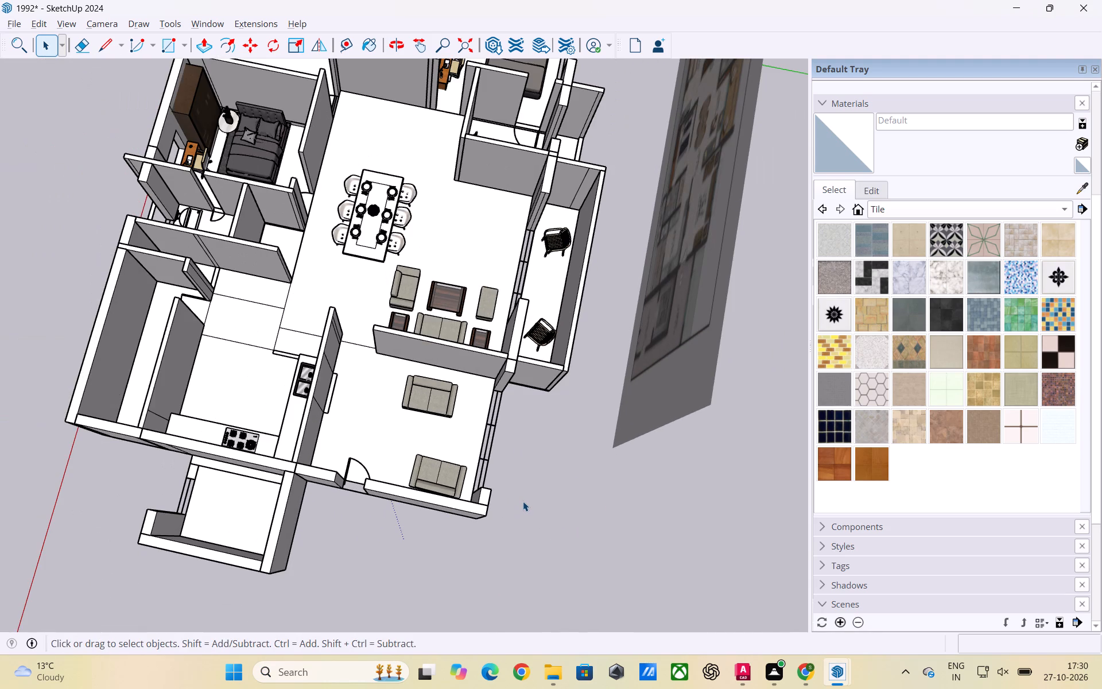
scroll(525, 500, up, 6)
scroll(612, 459, down, 1)
scroll(618, 459, up, 2)
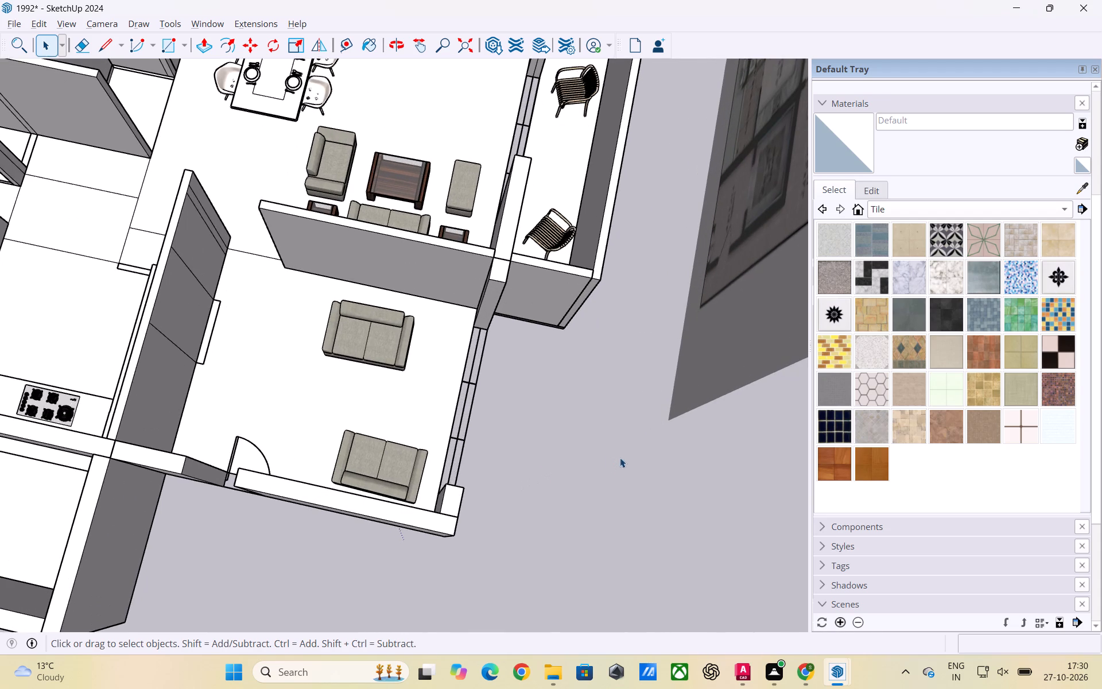
scroll(633, 485, up, 3)
scroll(680, 499, up, 2)
scroll(788, 482, down, 6)
middle_drag(736, 506, 570, 488)
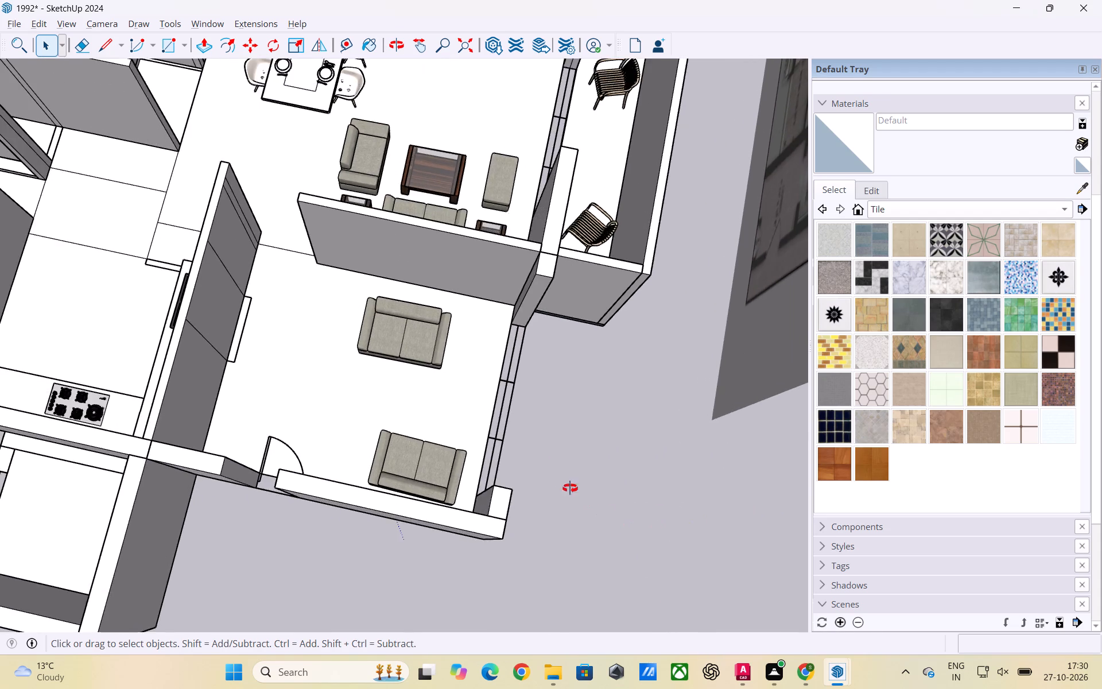
middle_drag(570, 488, 549, 458)
scroll(546, 420, up, 4)
middle_drag(478, 438, 633, 436)
scroll(629, 443, down, 7)
middle_drag(688, 518, 568, 560)
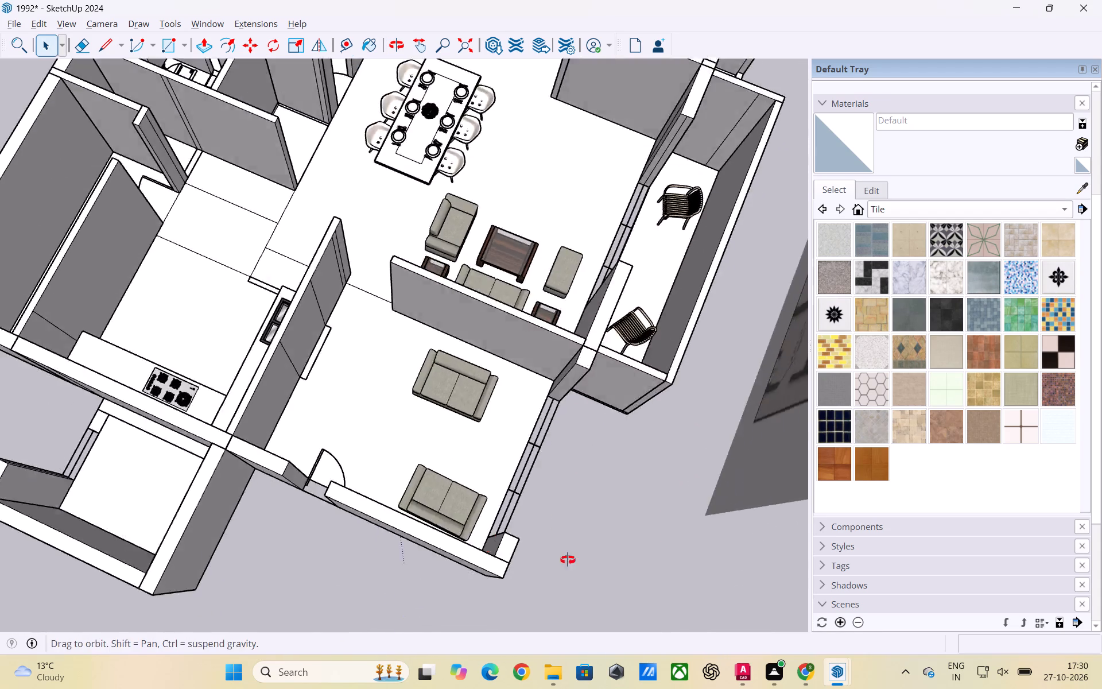
middle_drag(568, 560, 393, 494)
scroll(401, 452, up, 4)
scroll(547, 415, down, 9)
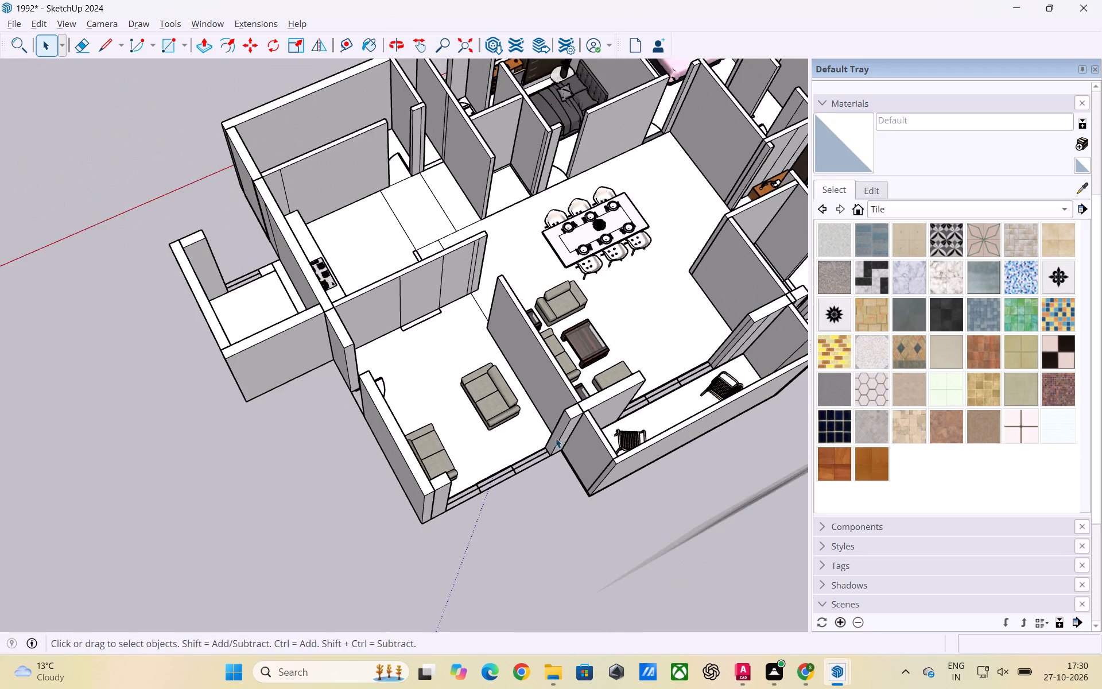
Examine the sitting room's window opening, its floor-level frame strips and the wall piers on either side.
middle_drag(519, 479, 503, 431)
scroll(500, 458, up, 10)
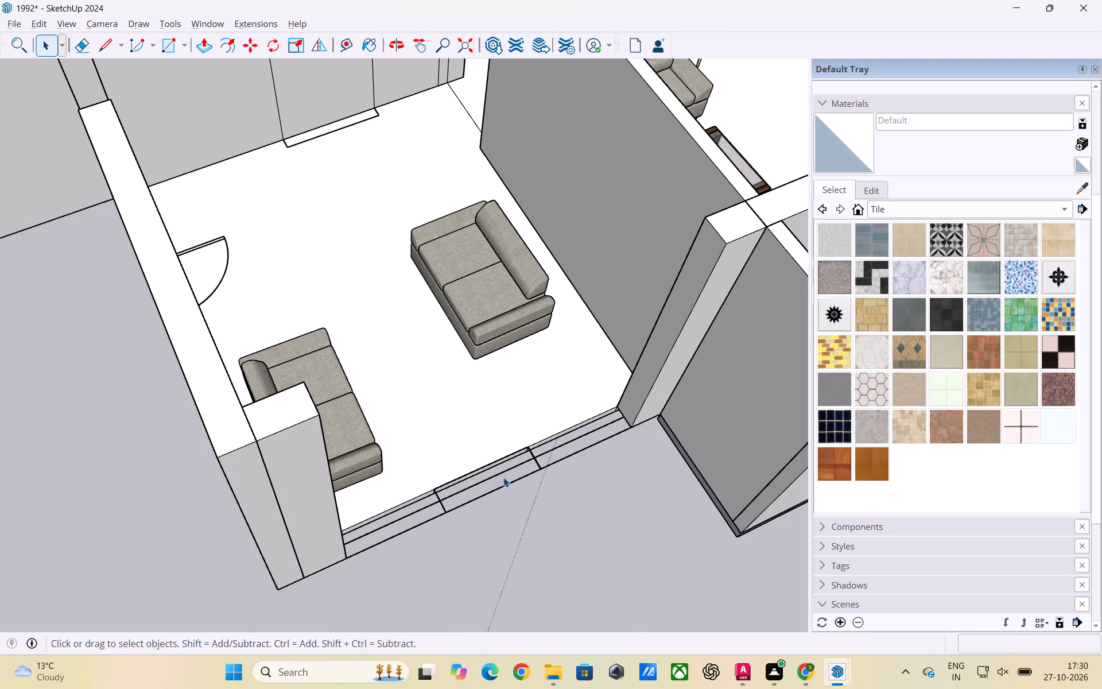
scroll(499, 477, up, 3)
middle_drag(496, 477, 493, 433)
scroll(502, 447, up, 3)
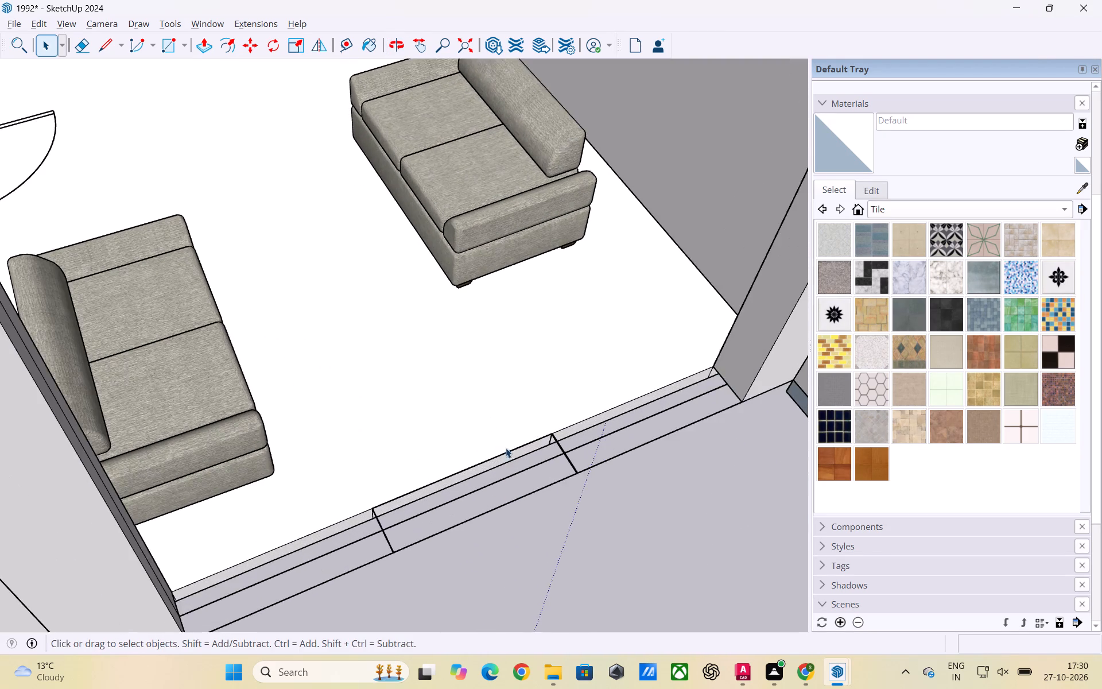
middle_drag(499, 459, 575, 462)
scroll(518, 465, down, 10)
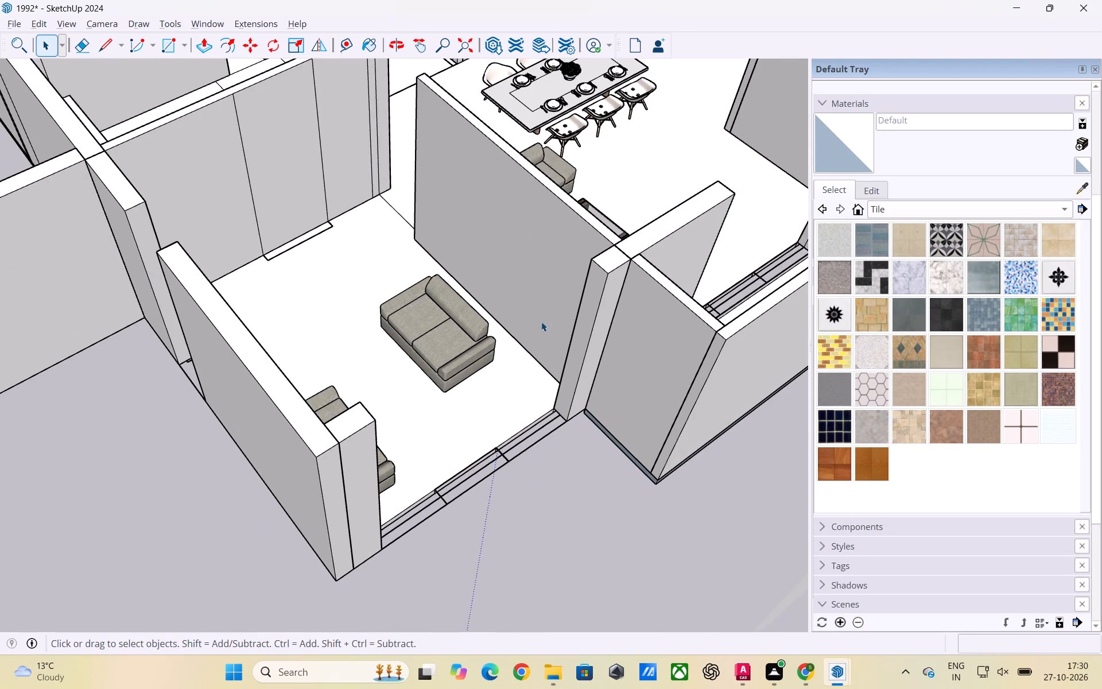
scroll(491, 452, down, 3)
middle_drag(501, 455, 458, 483)
scroll(526, 428, up, 2)
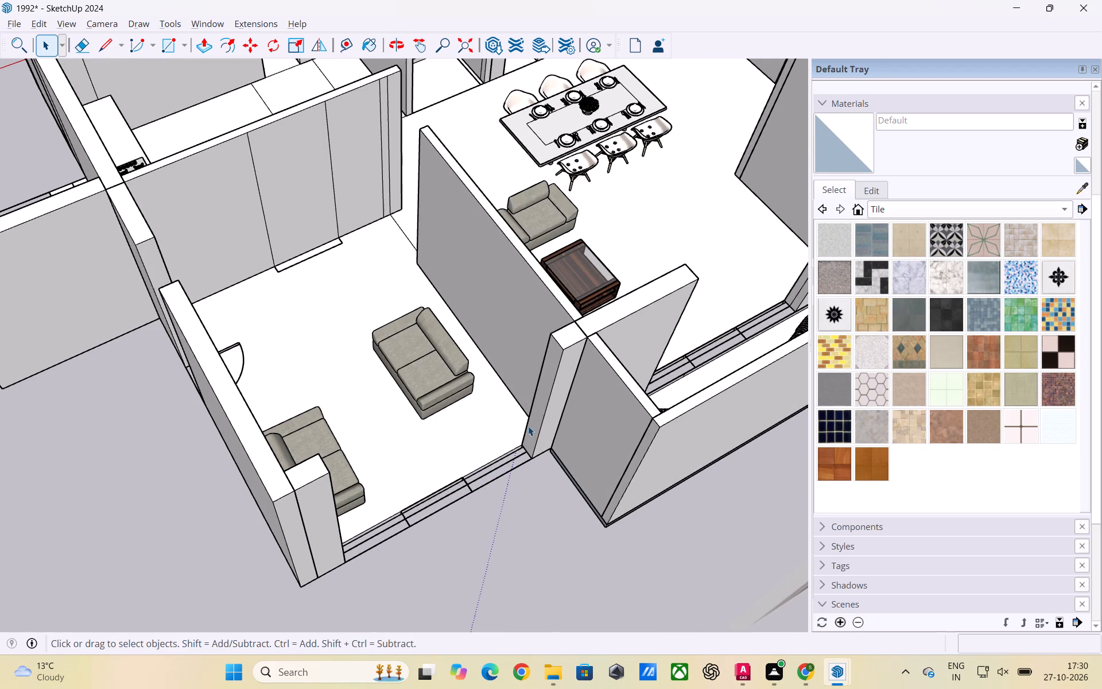
Open the wall pier between the sitting room window and balcony for editing, and place a guide 3' below its top edge.
click(546, 385)
click(549, 378)
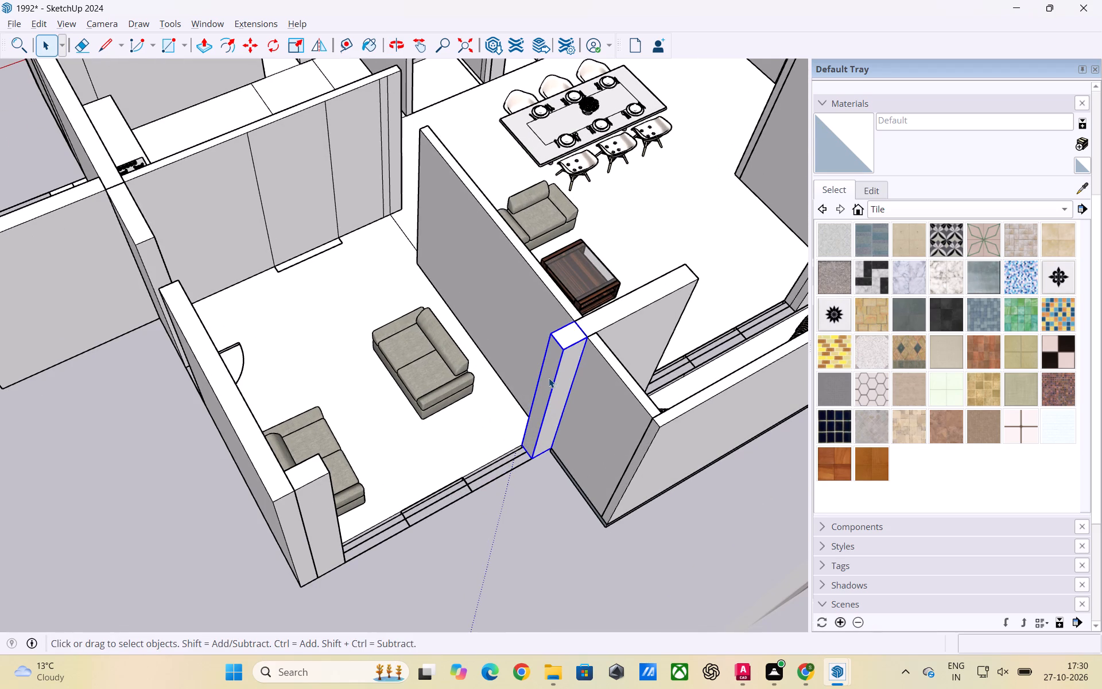
double_click(548, 384)
click(548, 384)
click(546, 384)
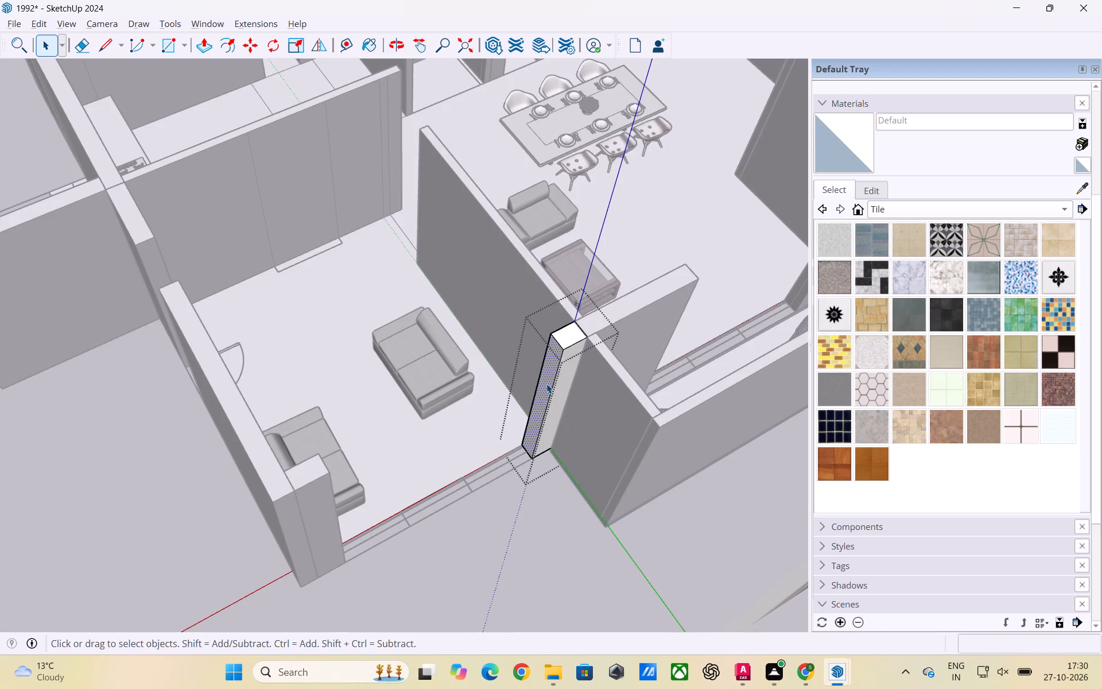
scroll(538, 372, up, 3)
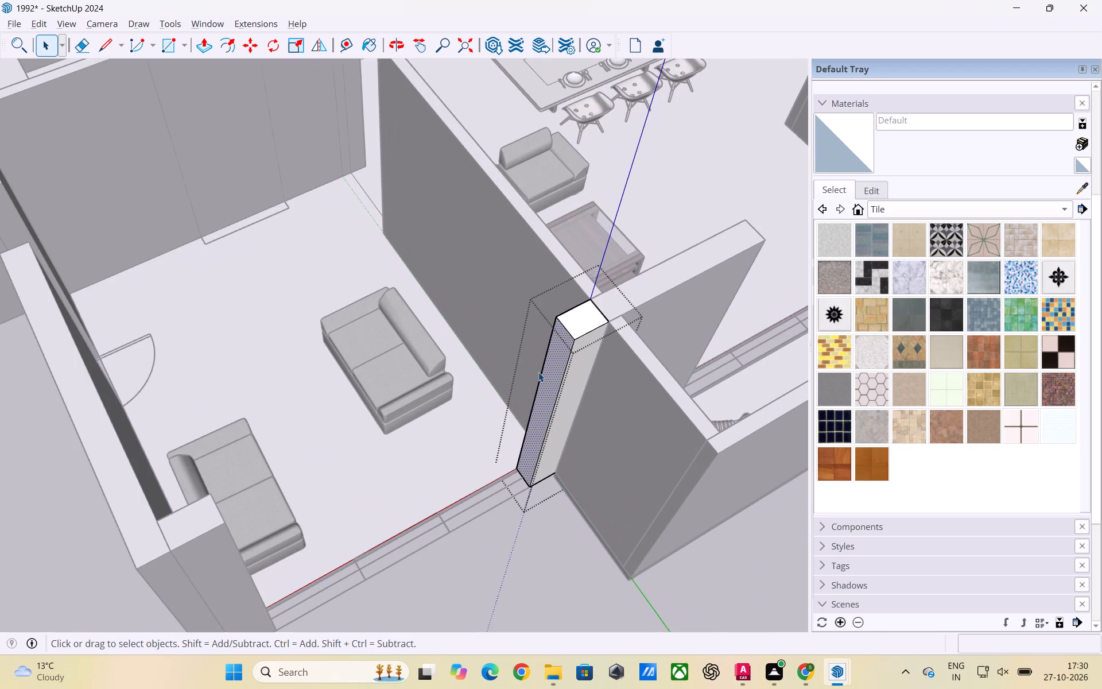
scroll(479, 459, down, 2)
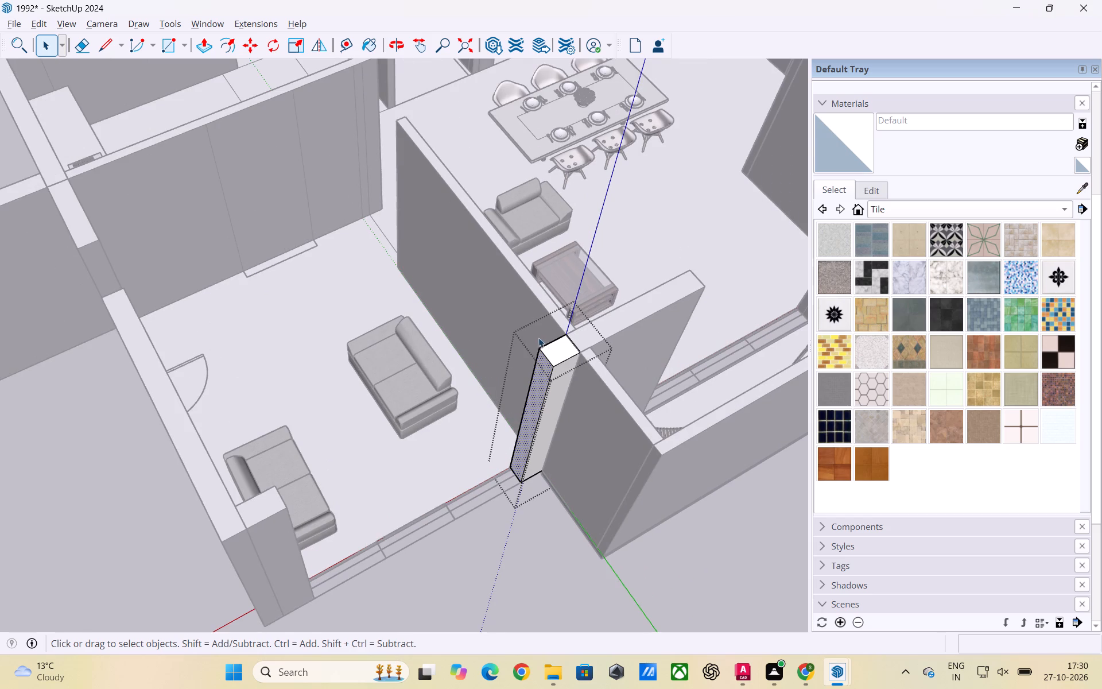
scroll(540, 338, up, 4)
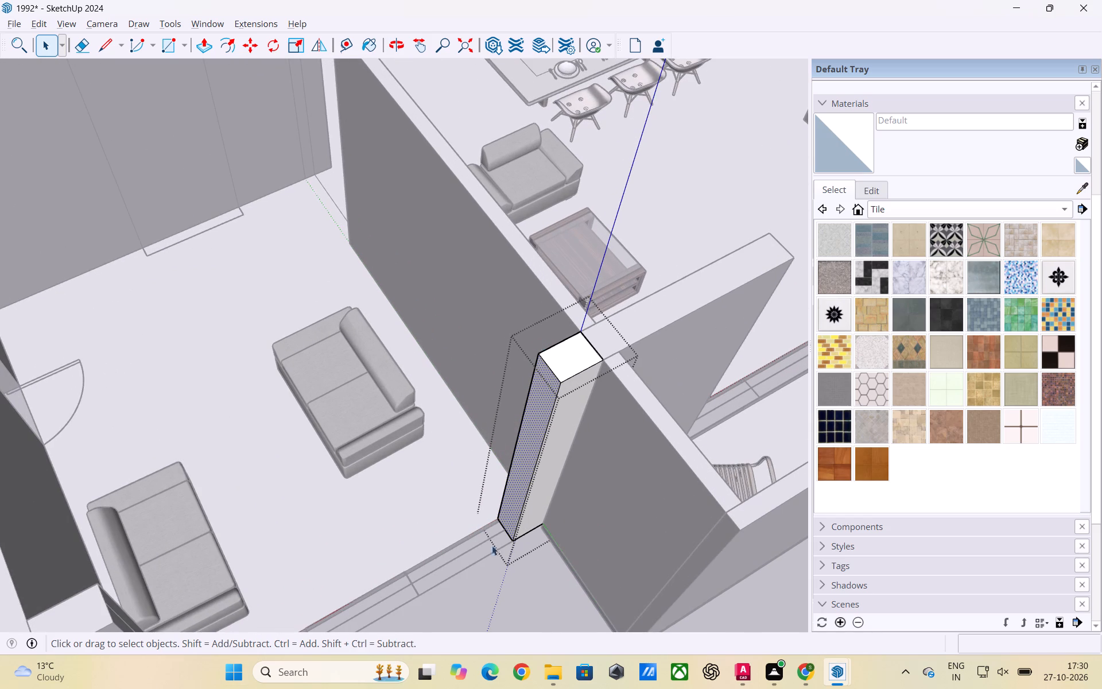
scroll(502, 547, down, 4)
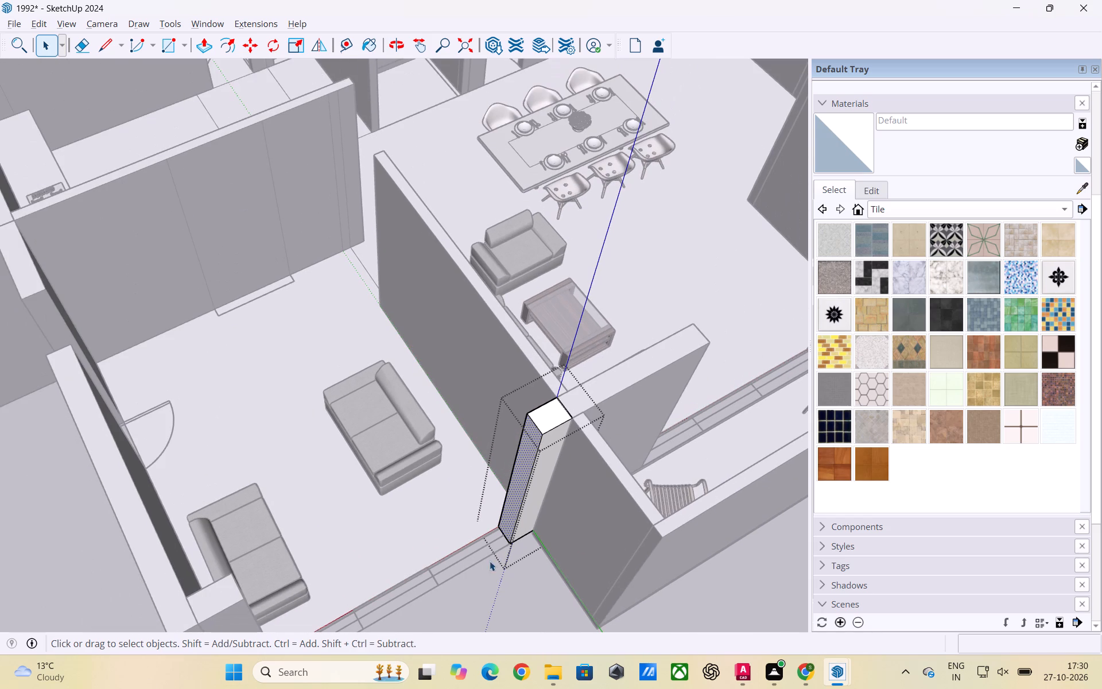
scroll(513, 425, up, 2)
middle_drag(519, 490, 567, 487)
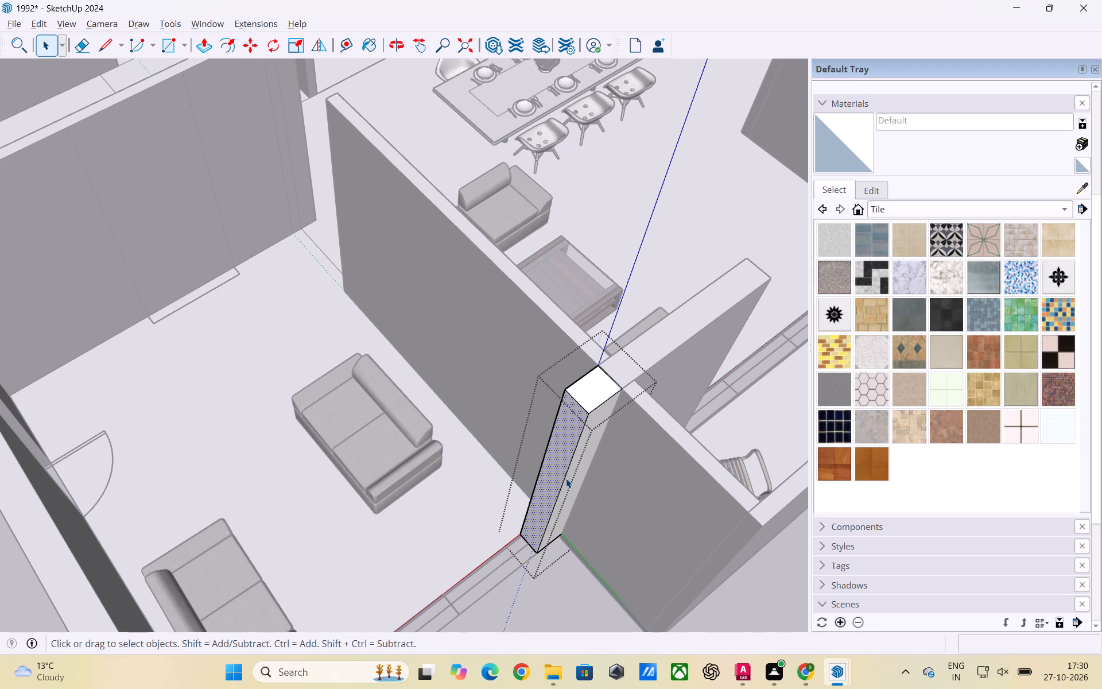
scroll(502, 430, up, 2)
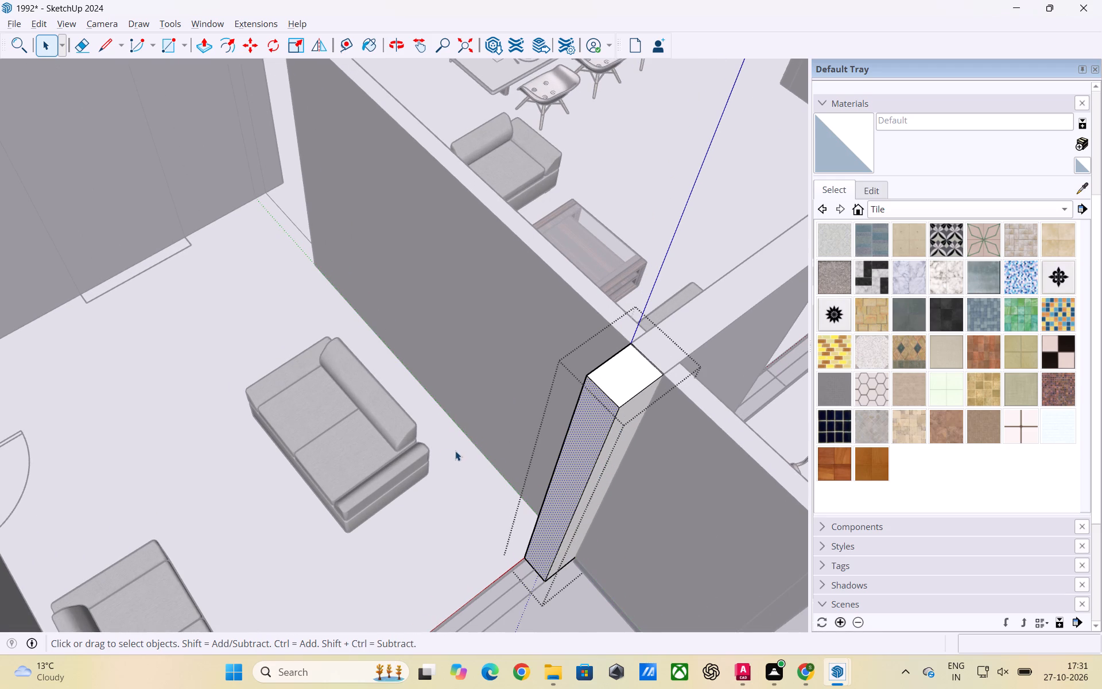
scroll(421, 457, up, 2)
scroll(347, 442, down, 2)
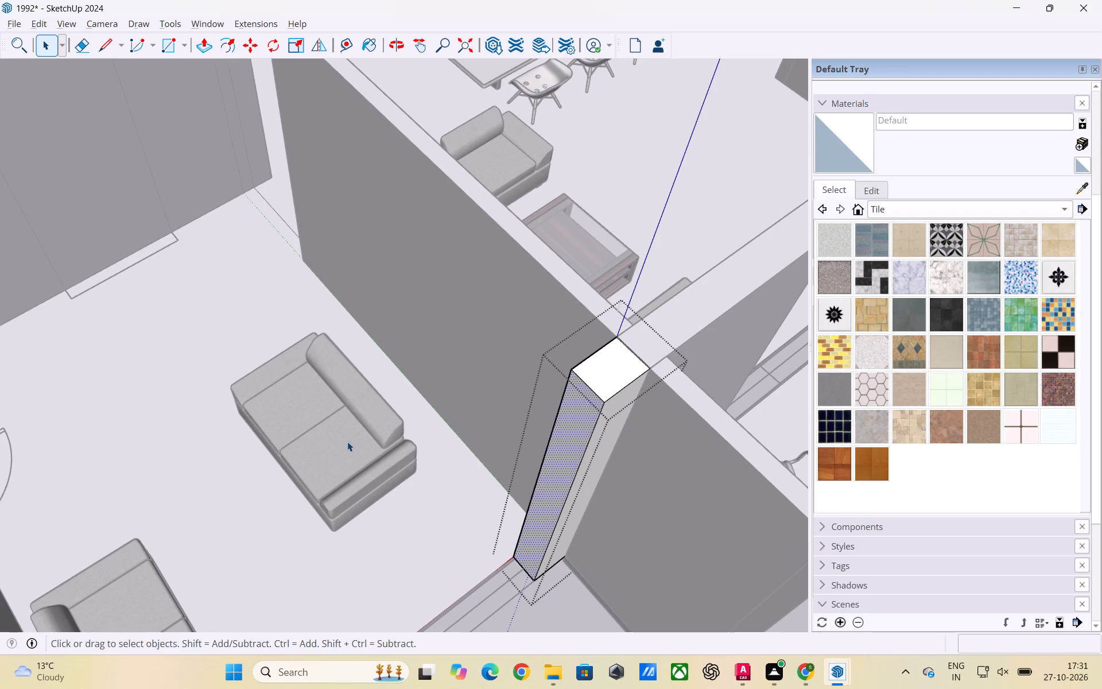
scroll(350, 432, down, 3)
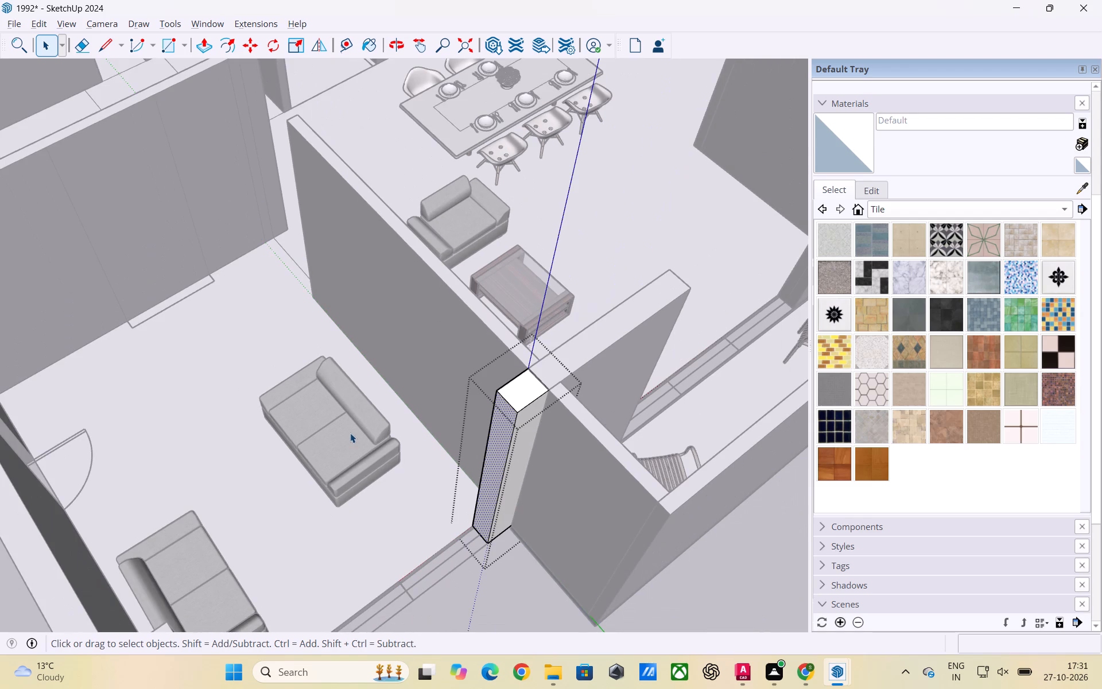
scroll(523, 435, down, 2)
scroll(525, 424, up, 6)
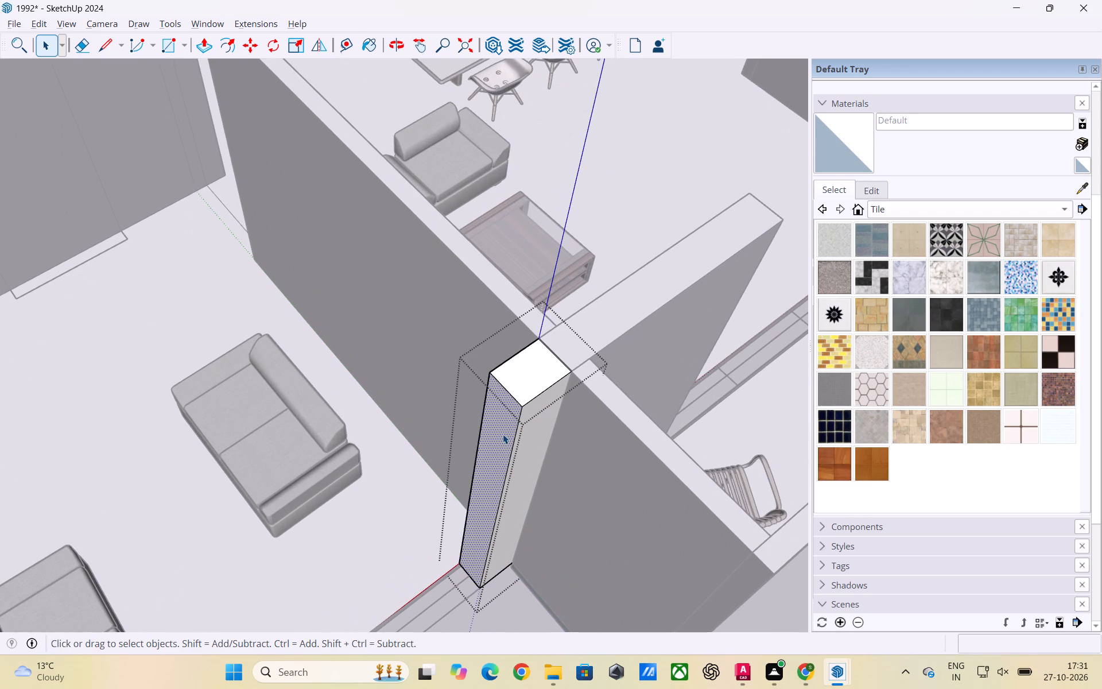
key(t)
scroll(501, 421, up, 5)
click(508, 361)
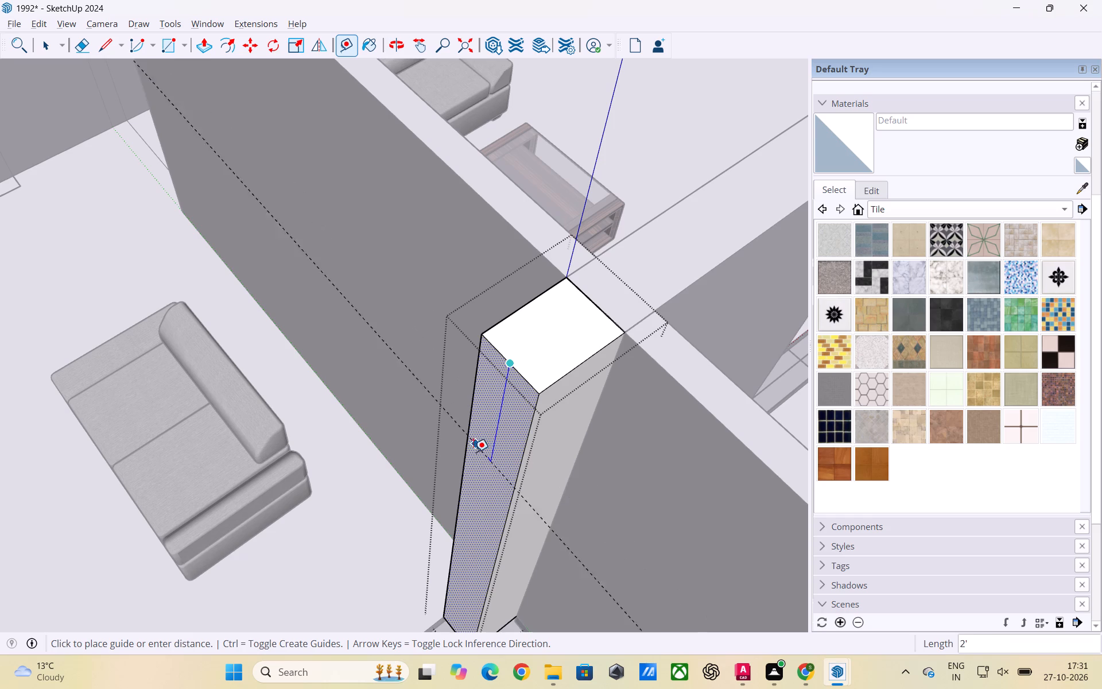
text(3')
key(Return)
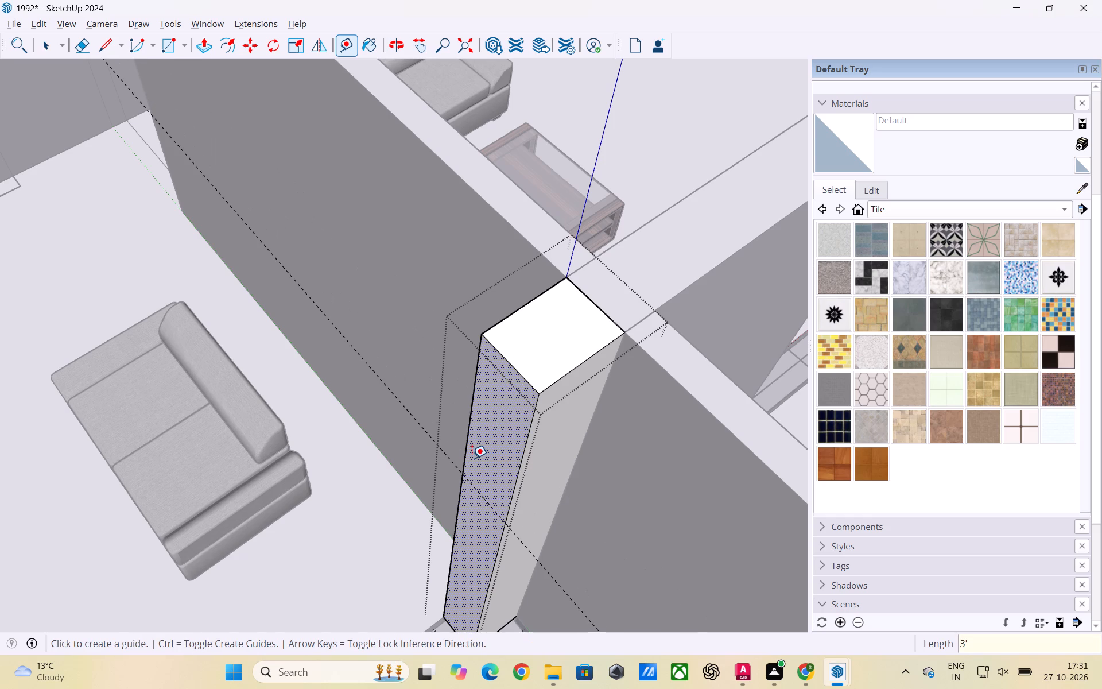
Place a 2' guide upward from the bottom edge of the pier's window-side face.
scroll(482, 453, down, 4)
scroll(459, 613, up, 3)
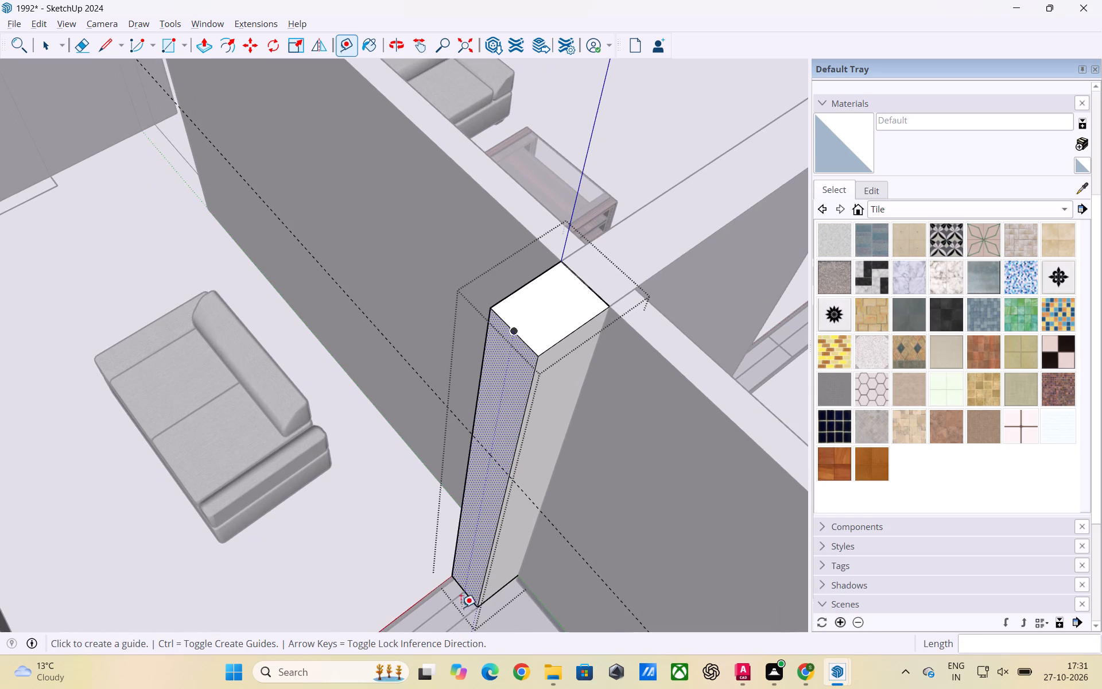
click(462, 591)
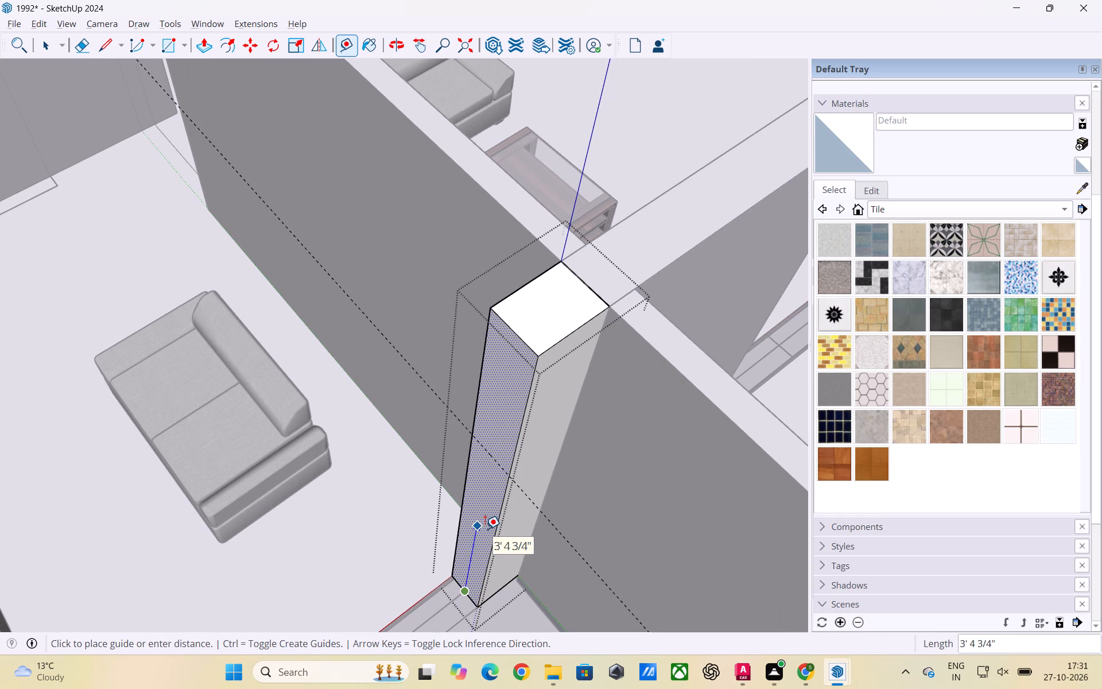
text(2')
key(Return)
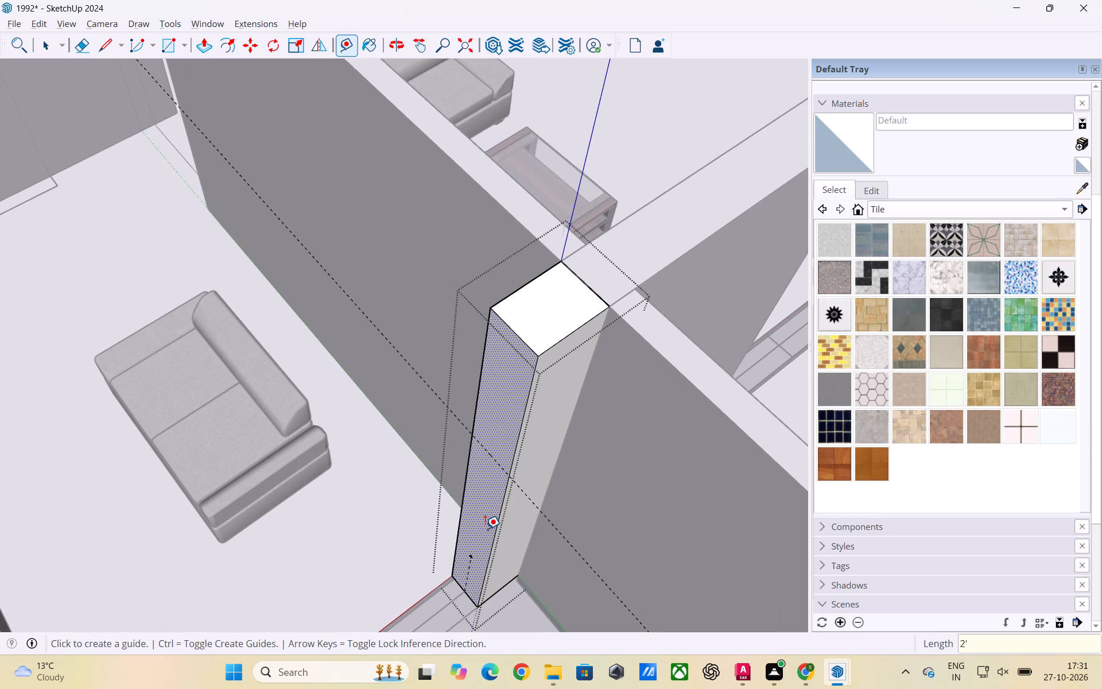
key(space)
Copy the top edge of the pier's window-side face 3' down onto the guide line.
scroll(483, 525, down, 6)
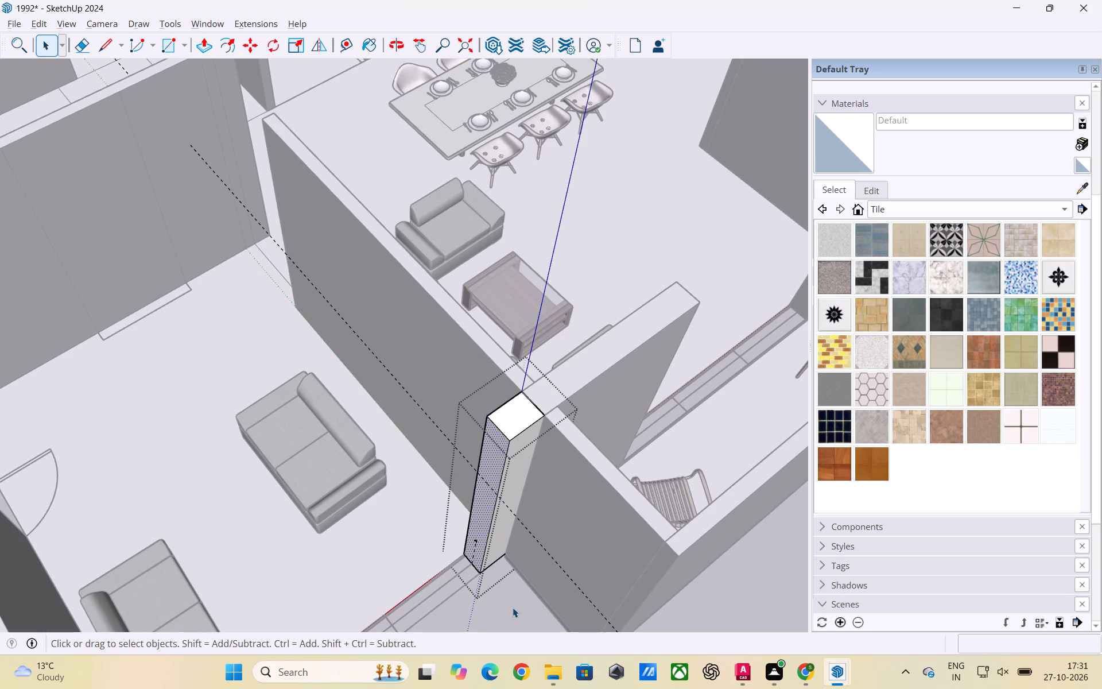
scroll(513, 604, up, 4)
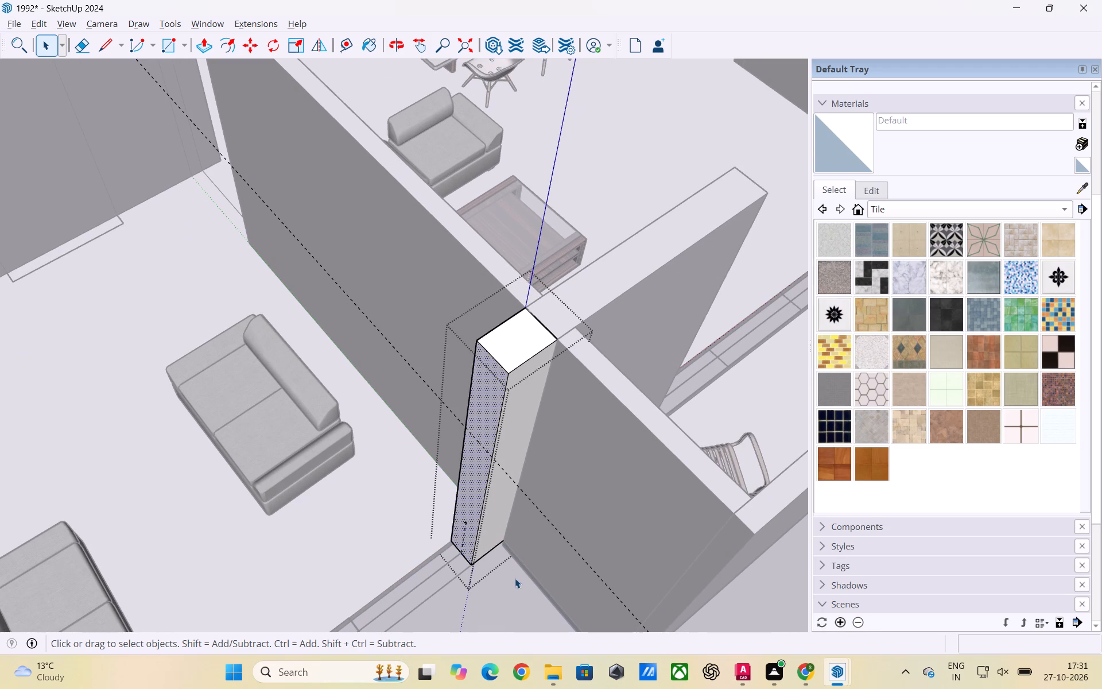
click(500, 366)
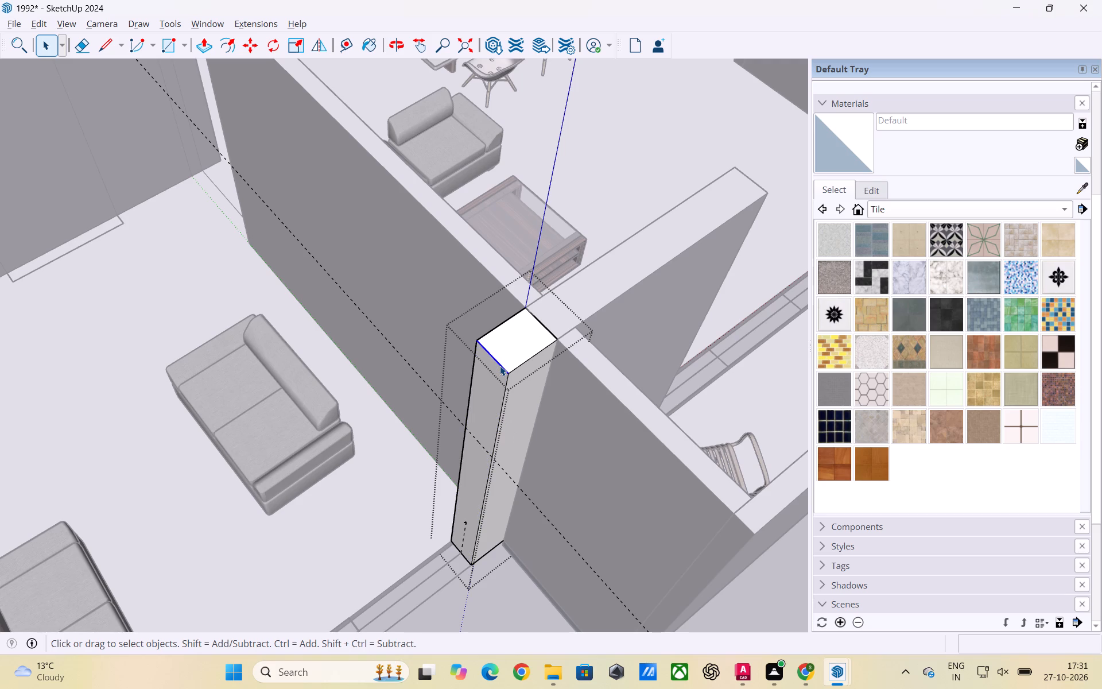
key(m)
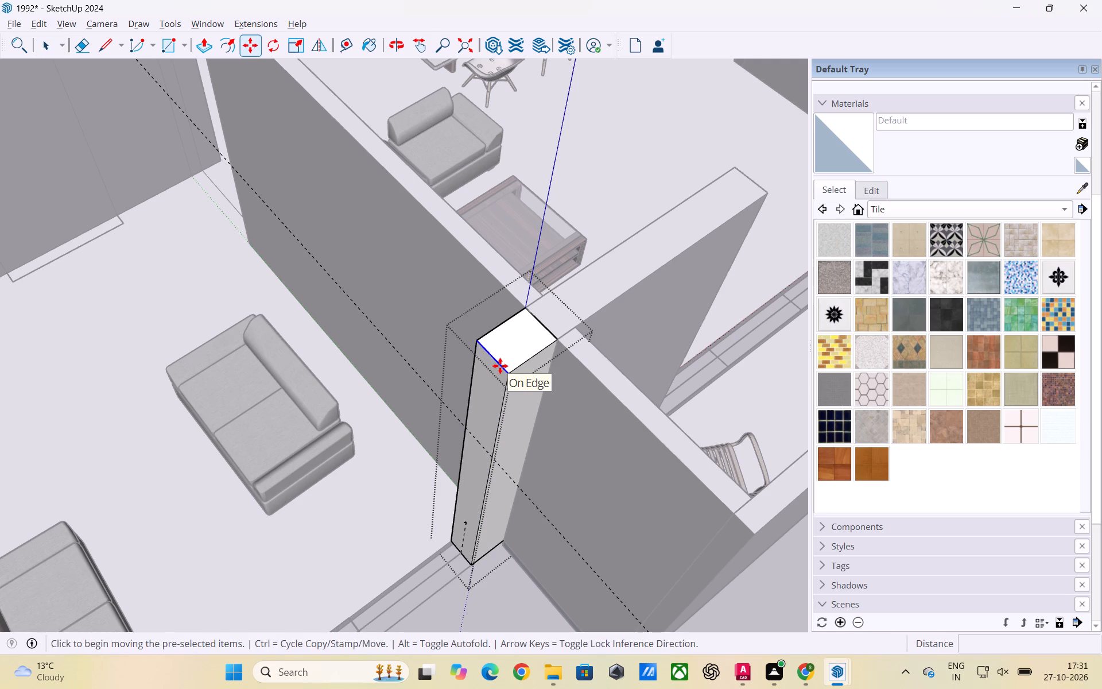
scroll(507, 396, up, 3)
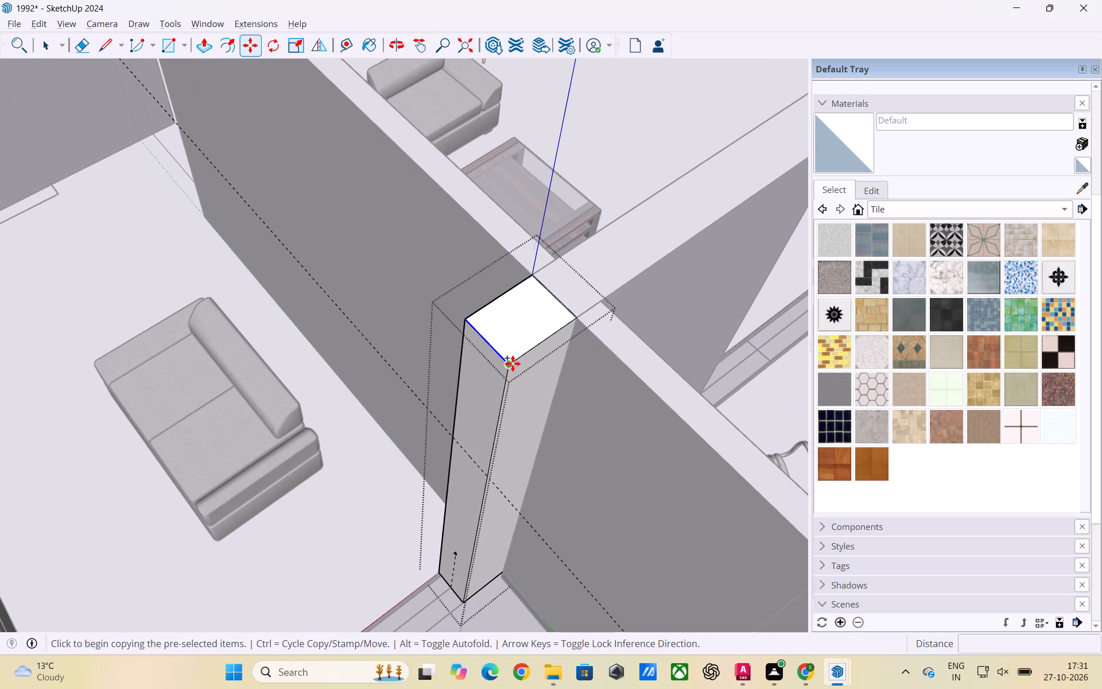
click(512, 363)
click(491, 483)
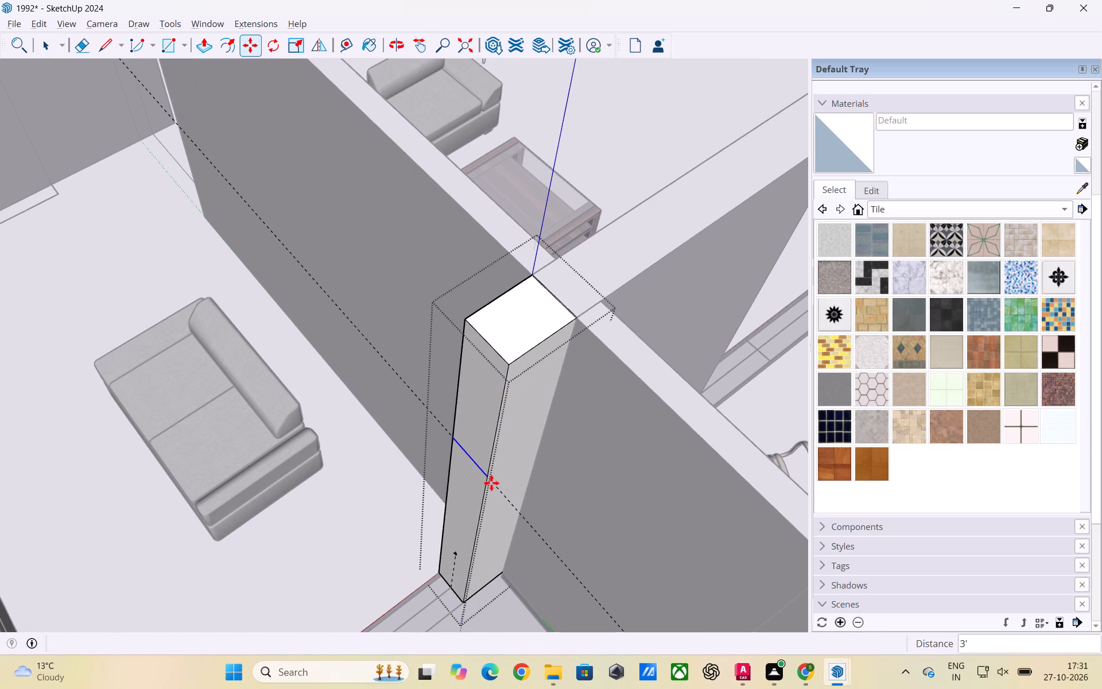
key(m)
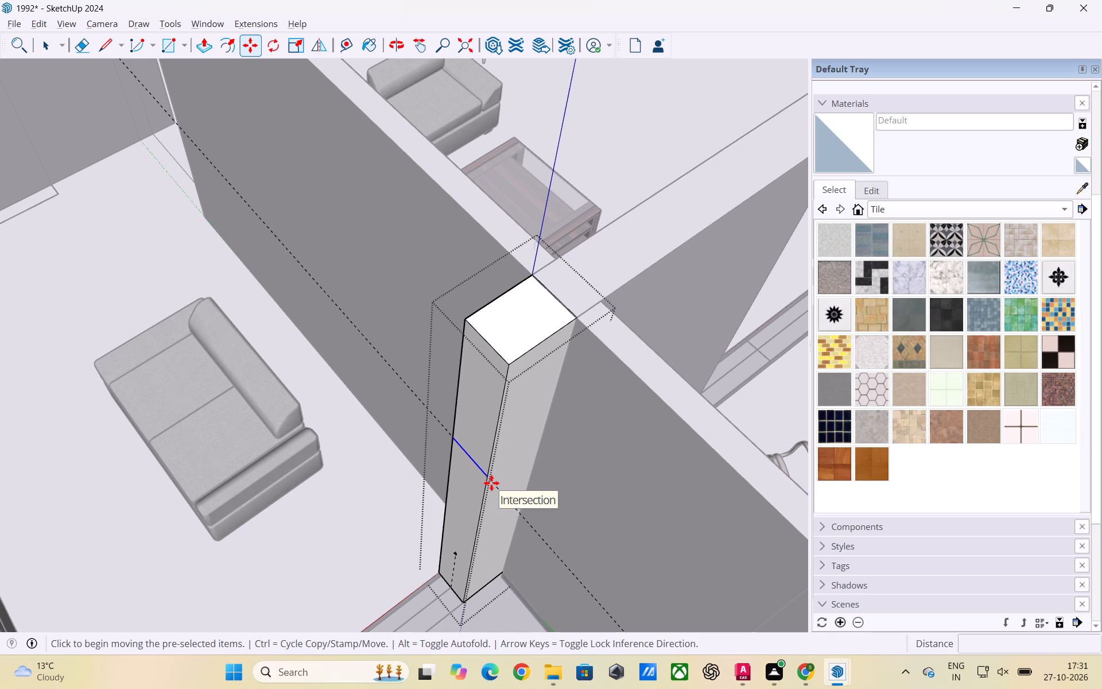
Copy the edge on the pier's window-side face down onto the guide end 2' above the floor, and close the pier.
click(487, 477)
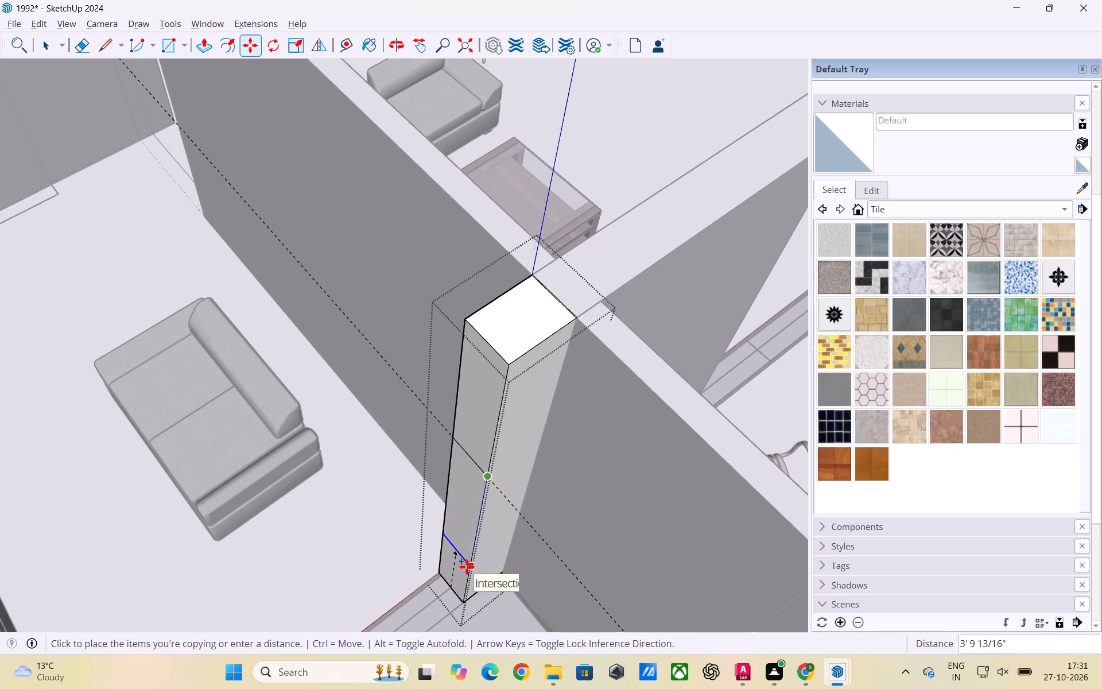
scroll(463, 570, up, 5)
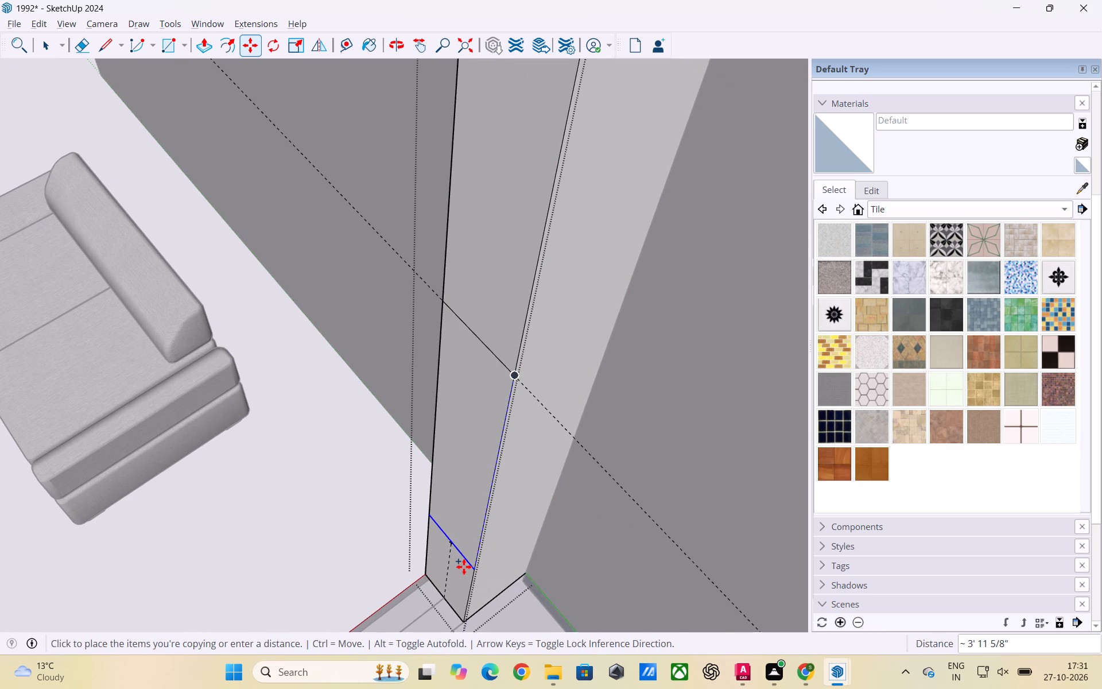
click(461, 568)
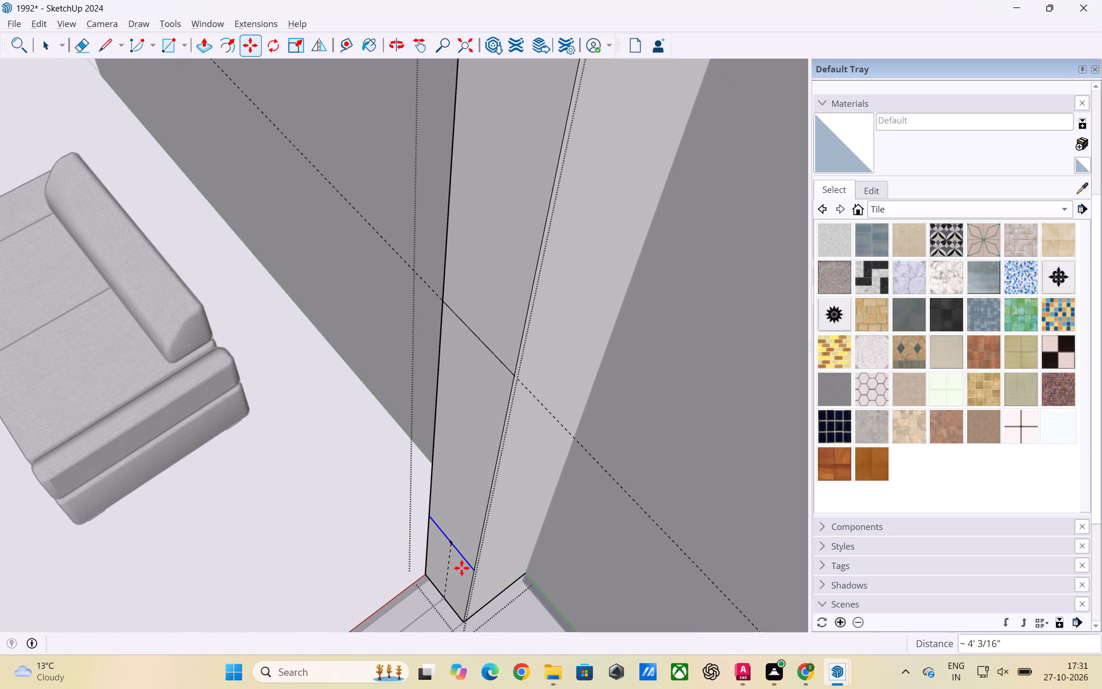
key(space)
scroll(471, 509, down, 15)
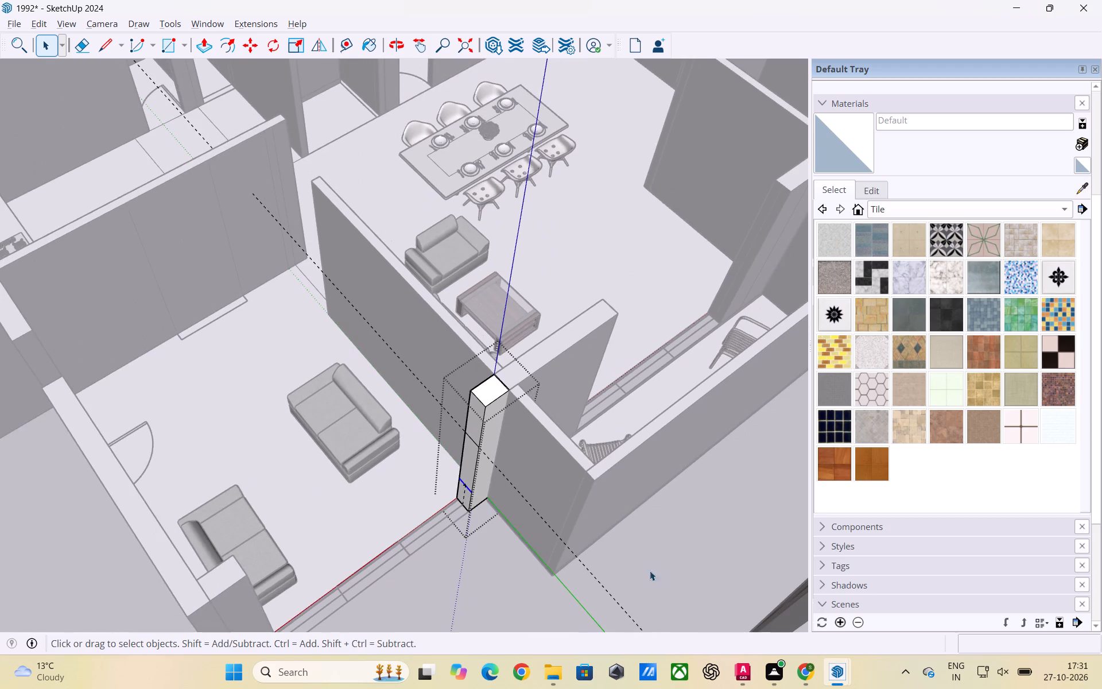
click(669, 577)
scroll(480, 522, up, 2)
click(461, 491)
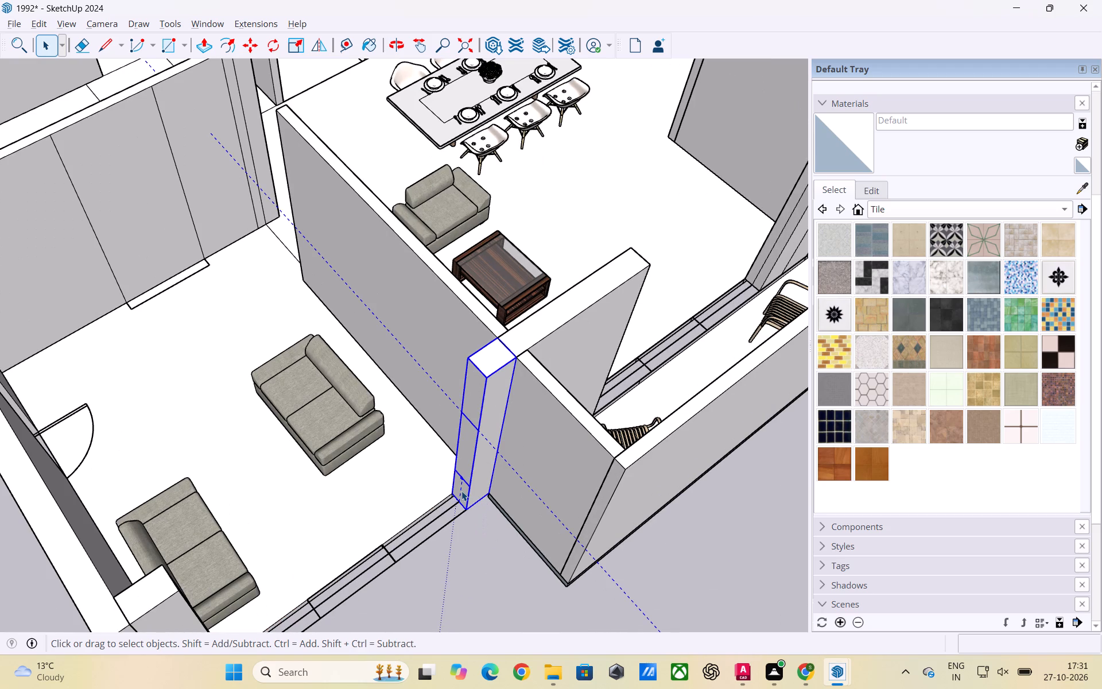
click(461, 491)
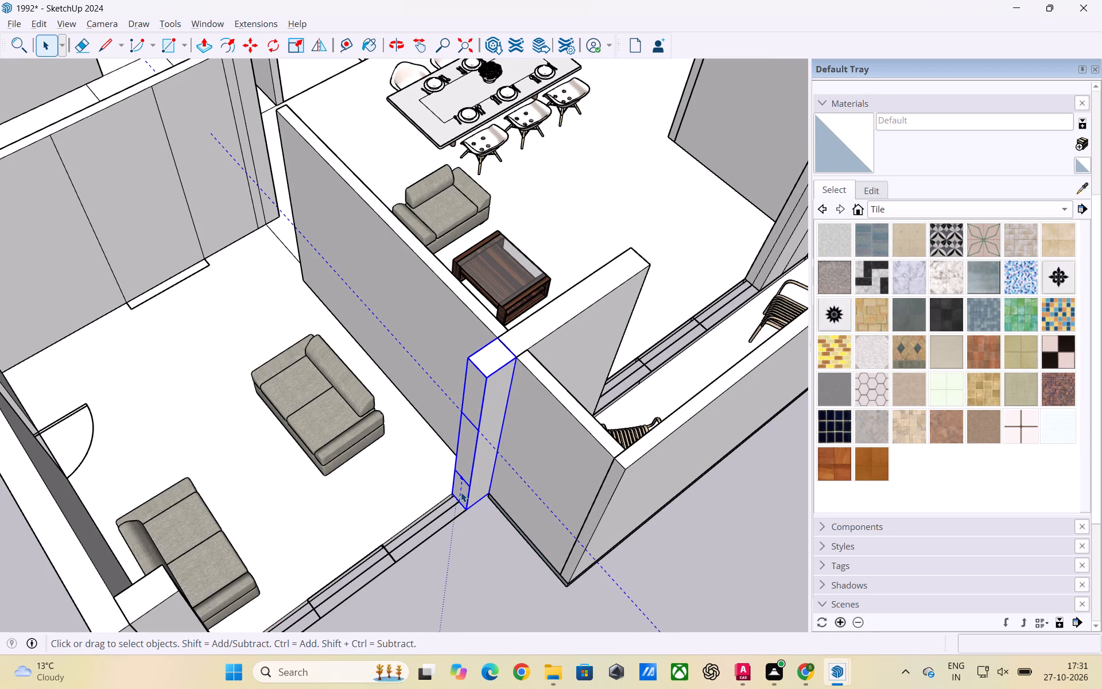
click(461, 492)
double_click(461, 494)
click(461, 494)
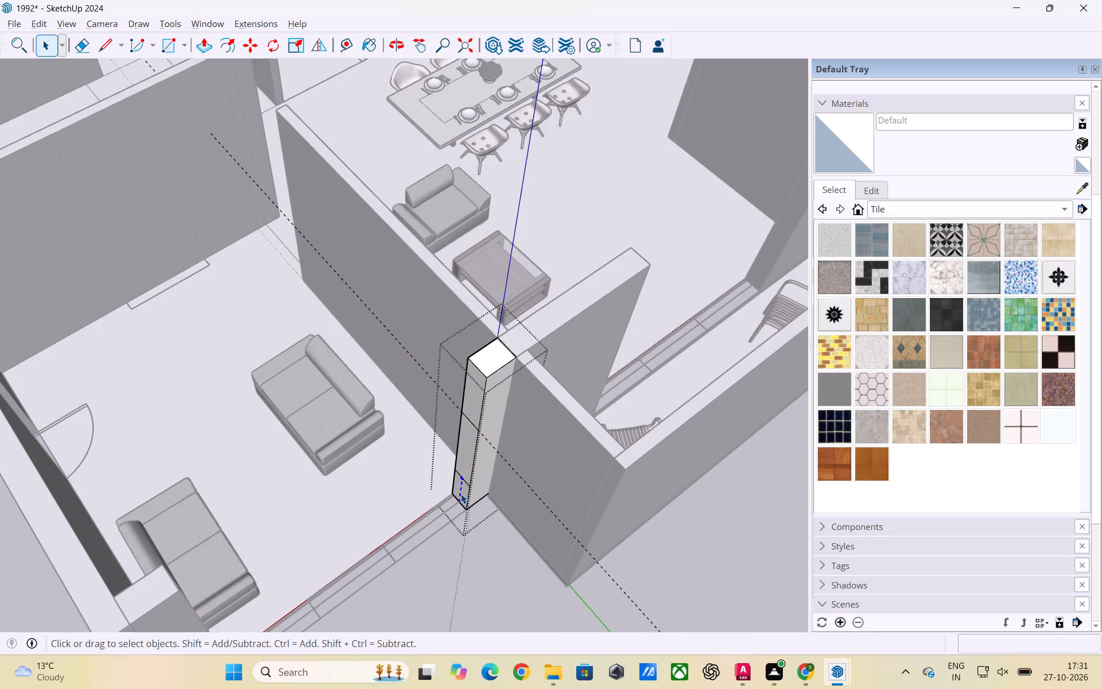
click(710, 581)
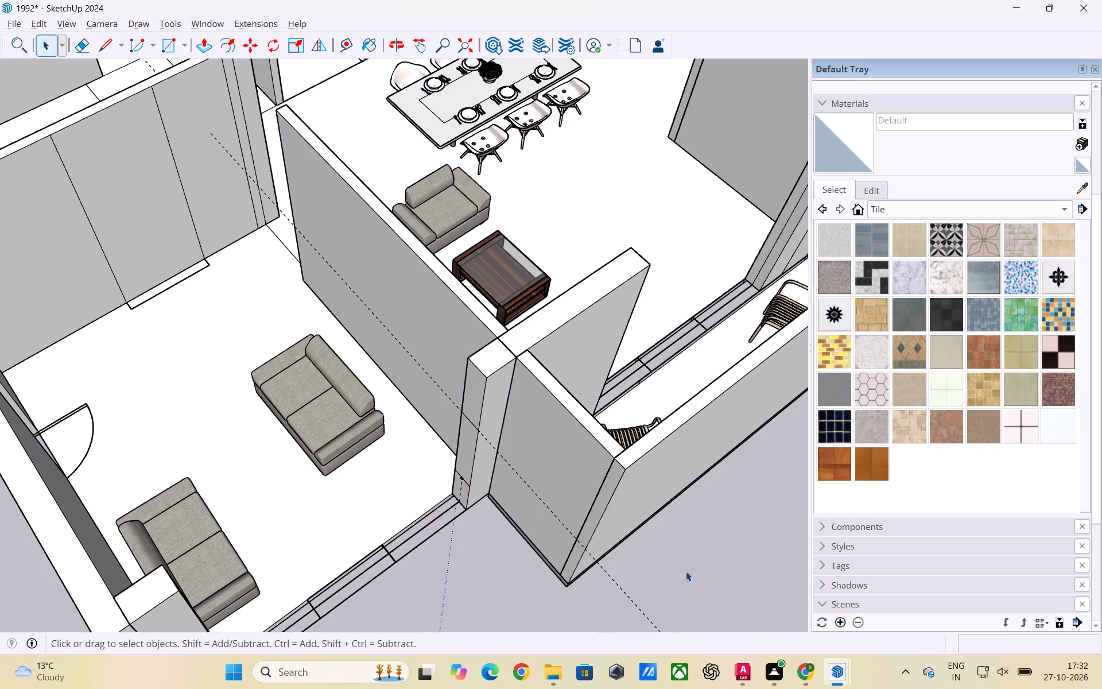
Delete all guides from the model.
click(11, 25)
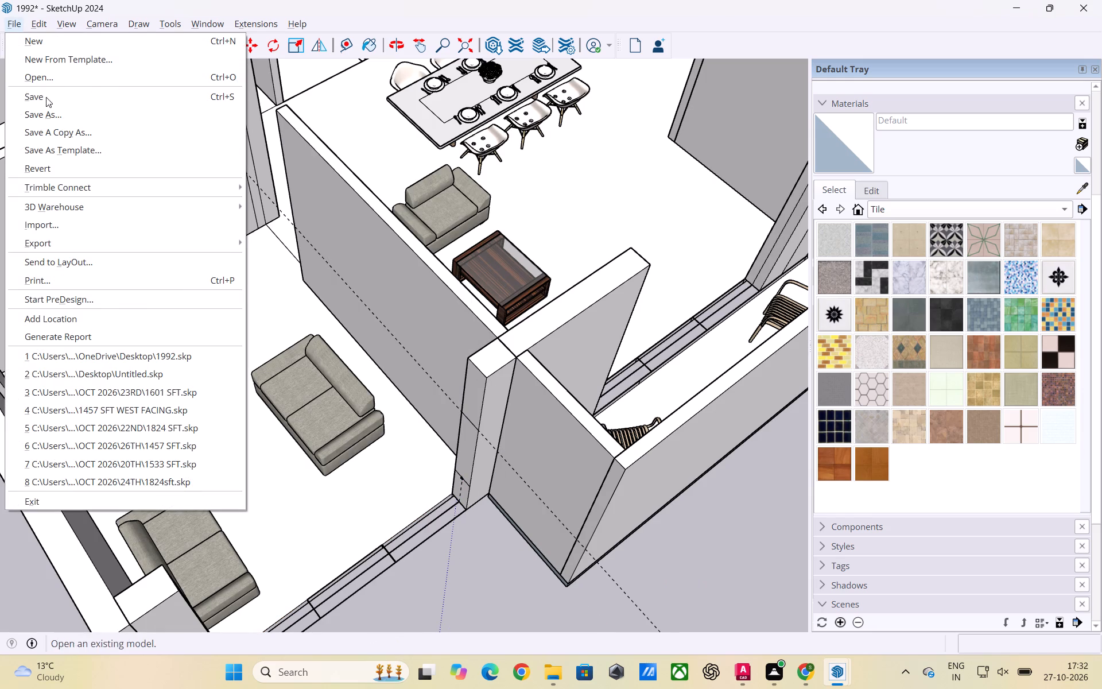
click(41, 25)
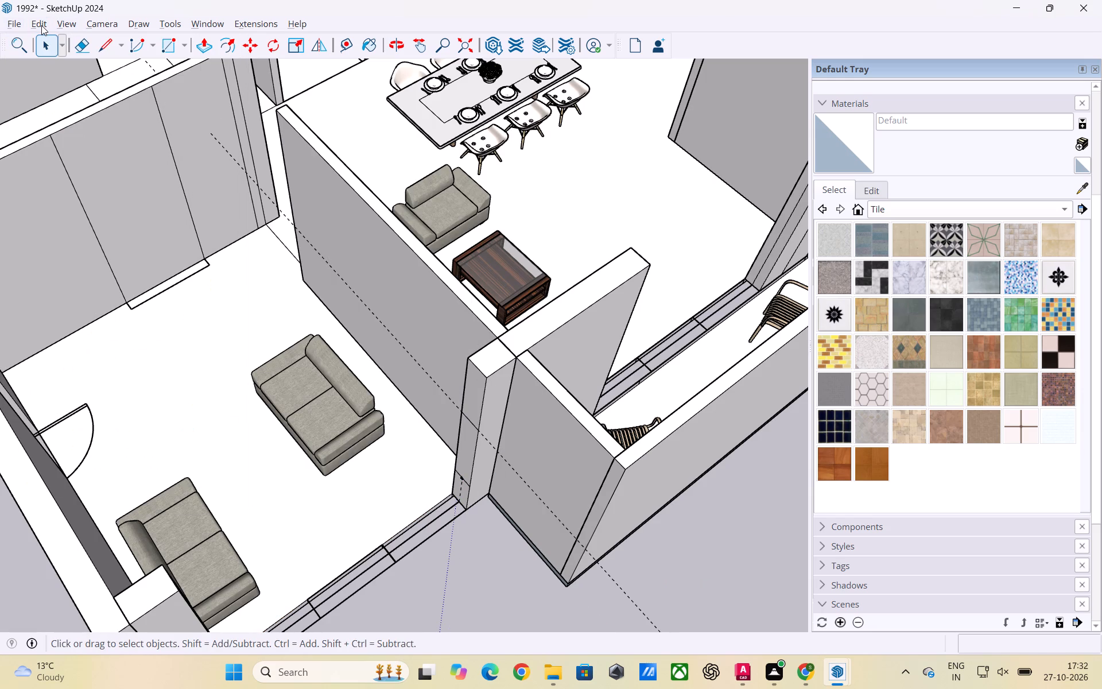
click(41, 25)
click(88, 165)
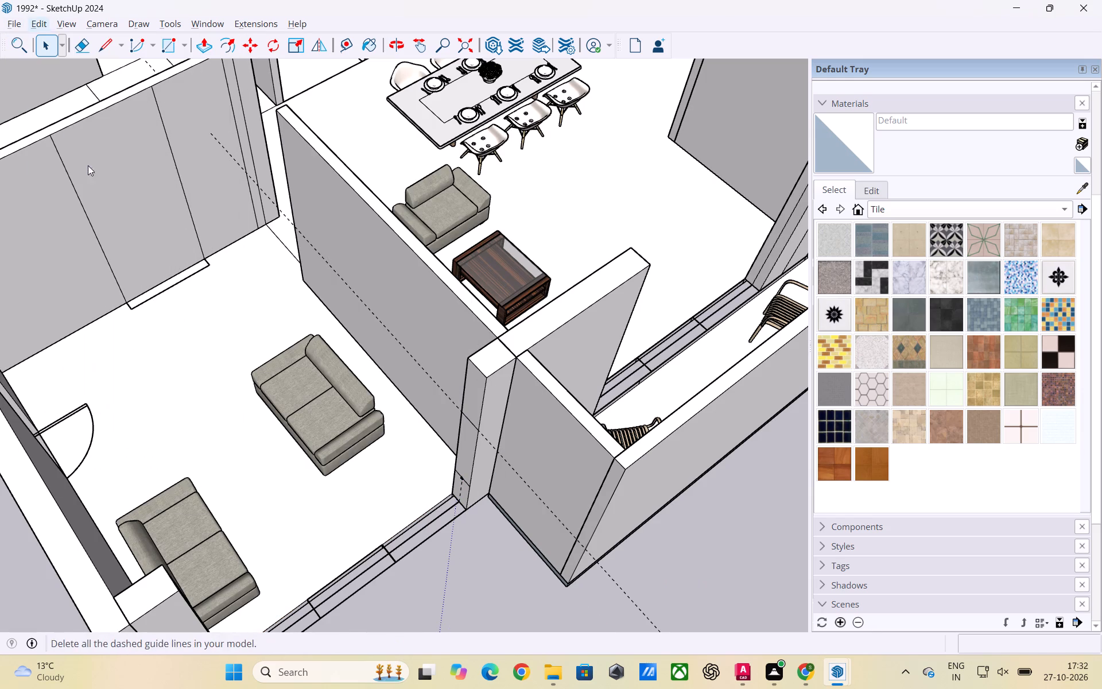
Inside the pier, pull the lowest section of its window-side face about 3' along the sitting room window opening as a sill wall.
scroll(464, 425, down, 5)
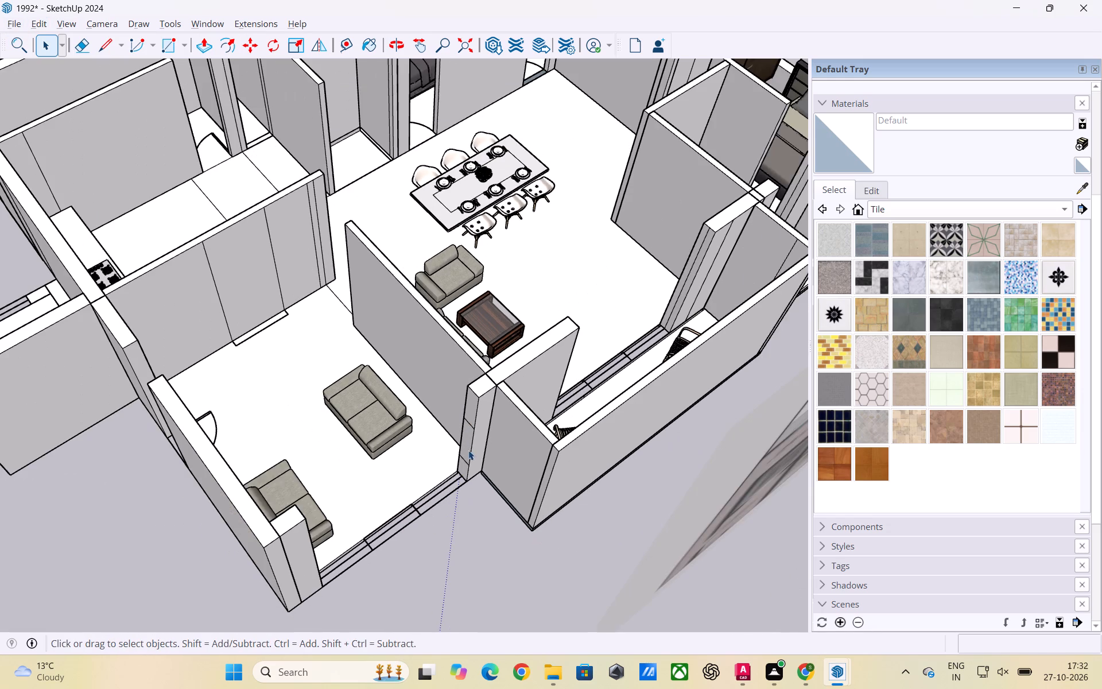
middle_drag(468, 450, 475, 407)
scroll(461, 419, up, 3)
middle_drag(496, 448, 431, 463)
scroll(411, 473, up, 3)
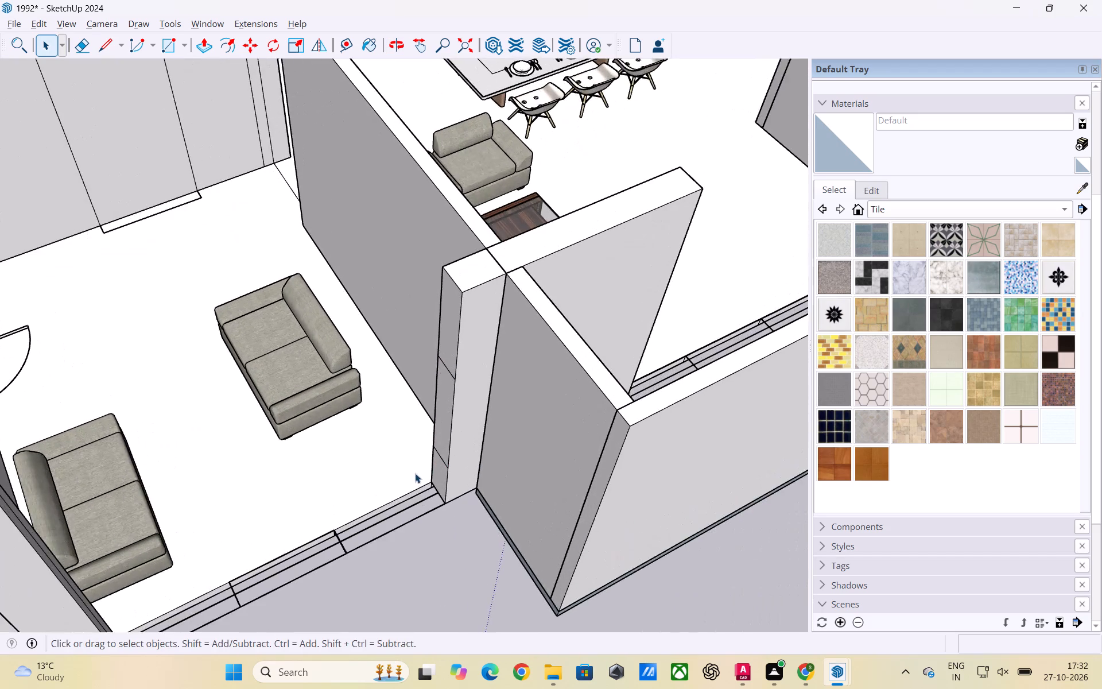
middle_drag(421, 471, 466, 470)
double_click(460, 477)
click(461, 471)
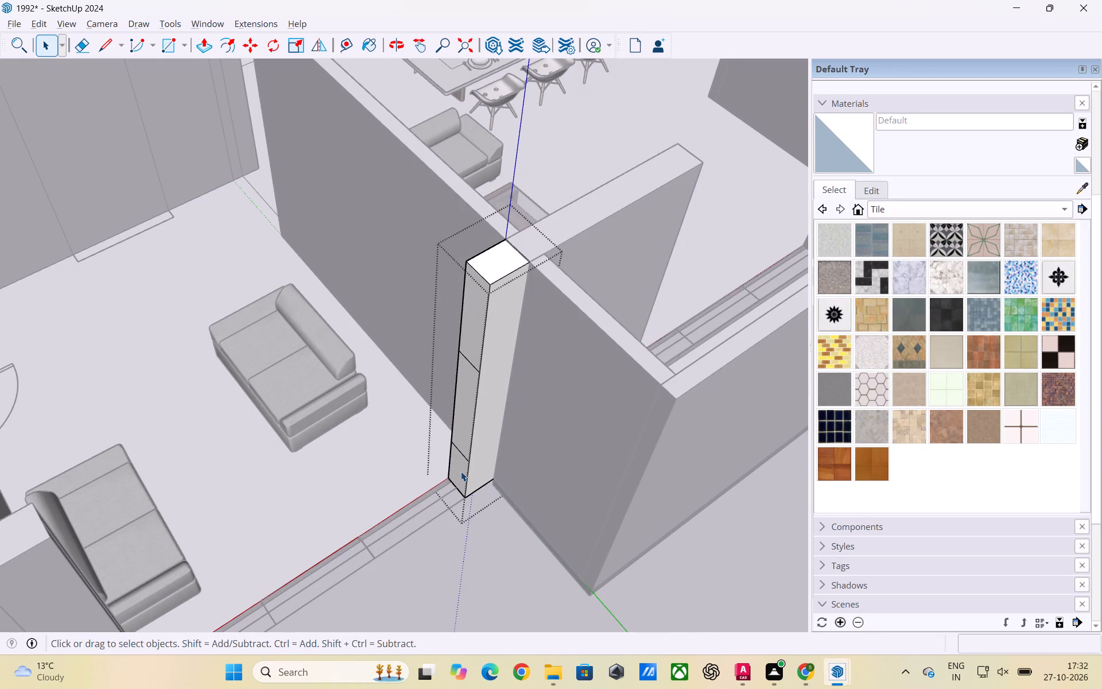
key(p)
click(461, 471)
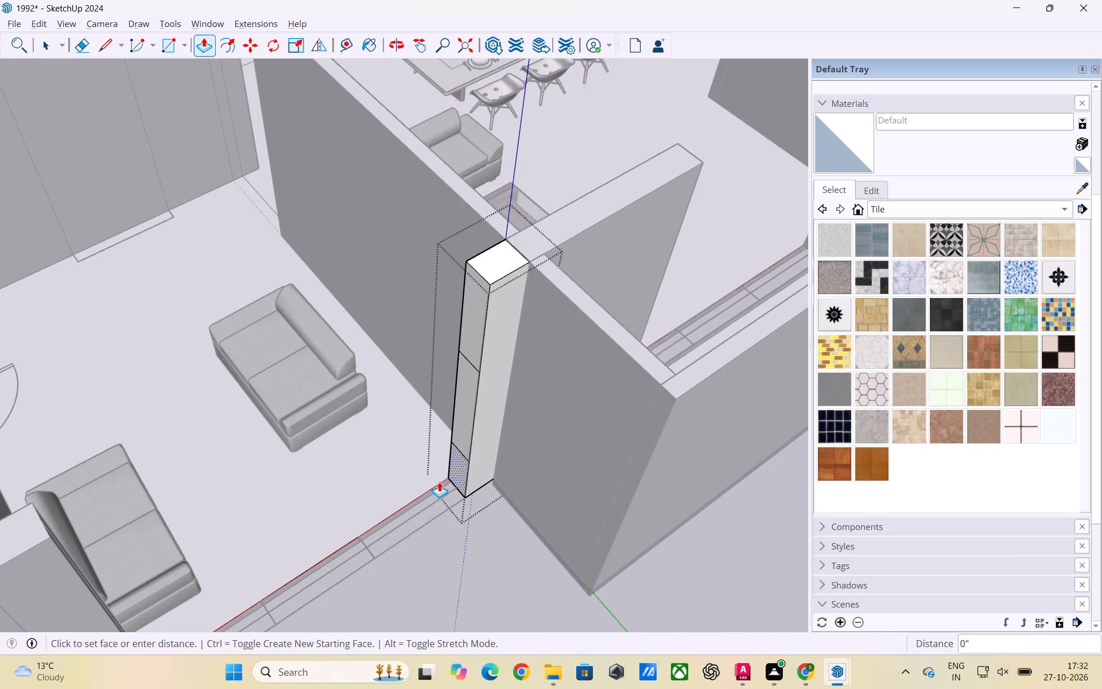
click(360, 519)
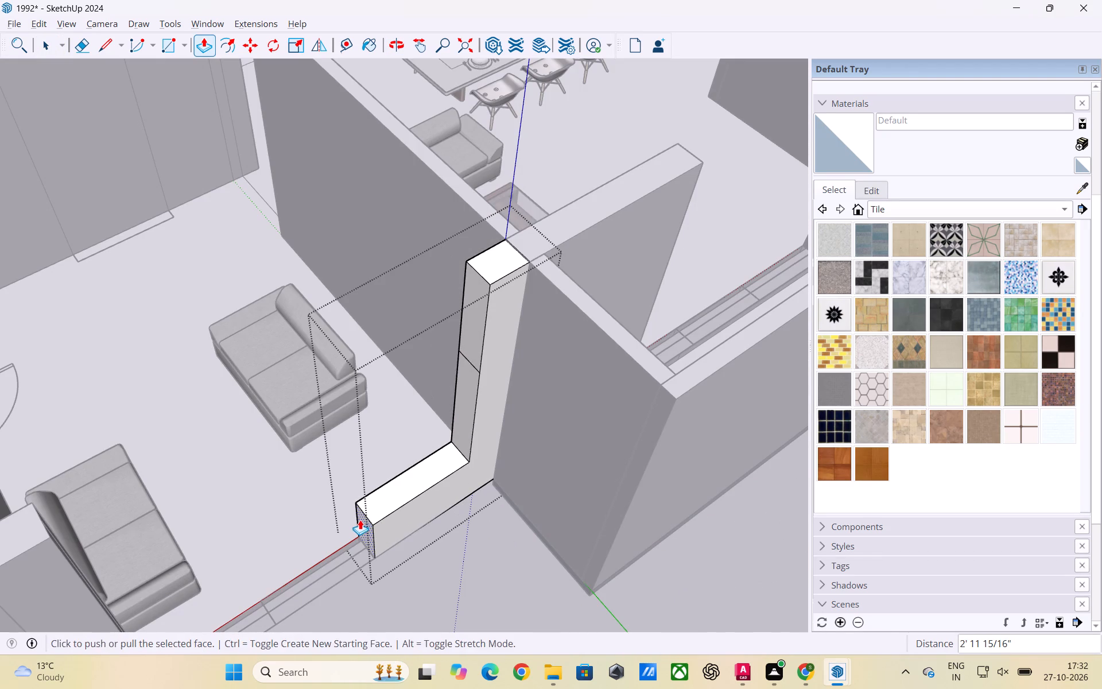
key(space)
click(513, 586)
Inside the pier, pull the top section of its window-side face out flush with the end of the sill wall.
scroll(482, 467, up, 3)
middle_drag(502, 470, 485, 470)
scroll(519, 397, down, 2)
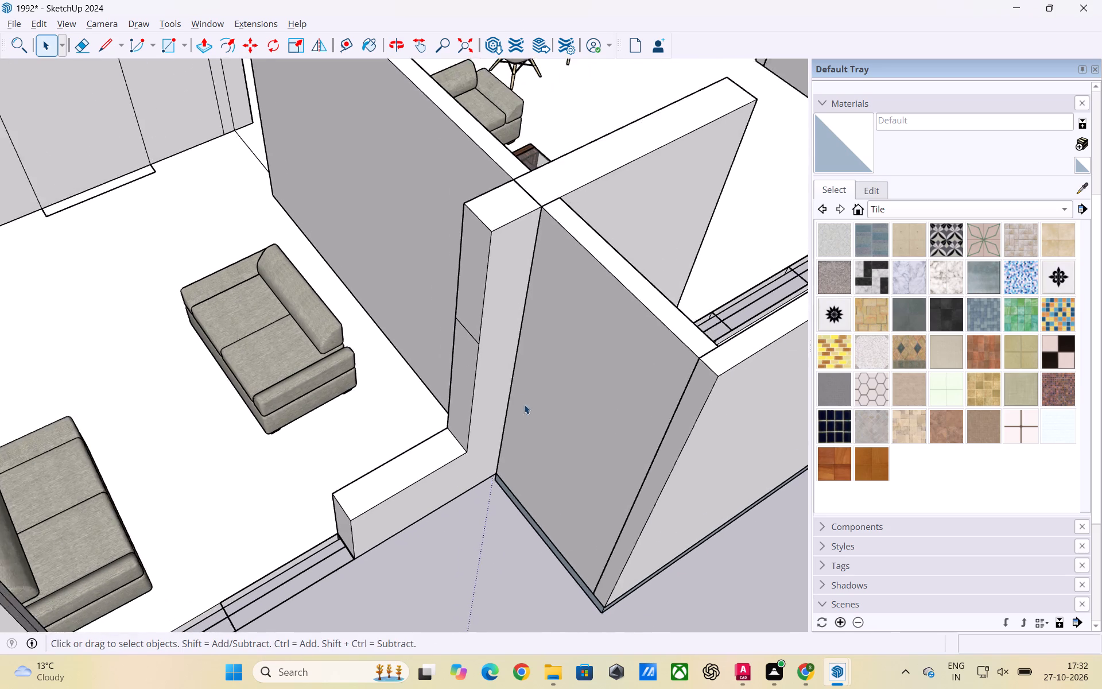
scroll(524, 404, down, 3)
double_click(494, 318)
click(495, 318)
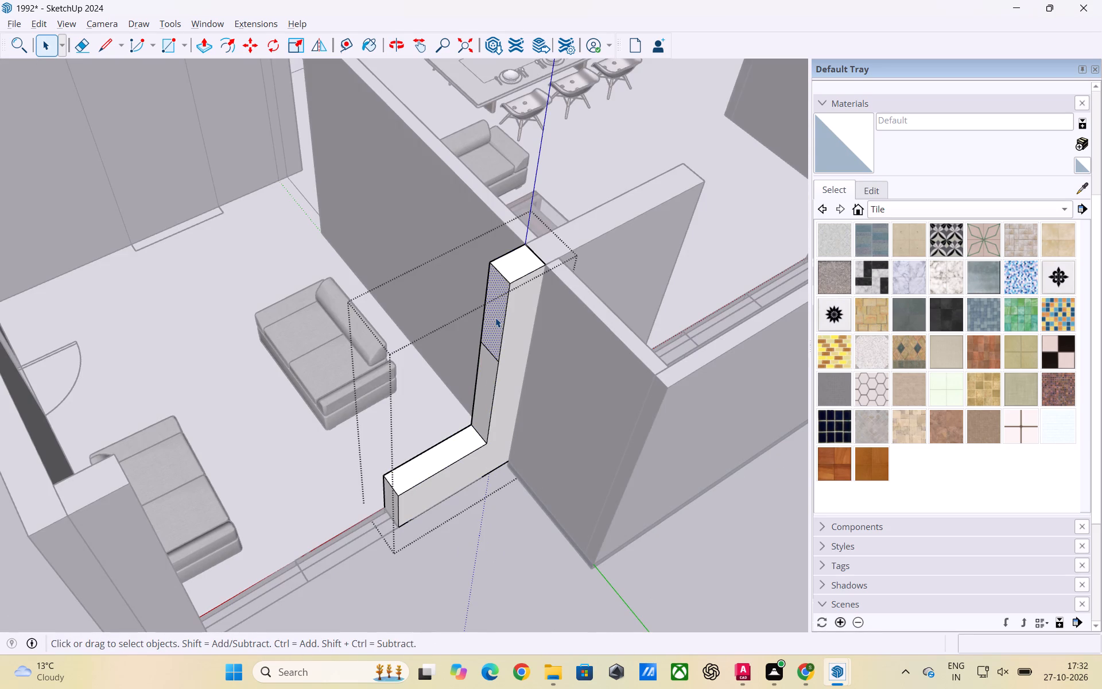
key(p)
click(495, 318)
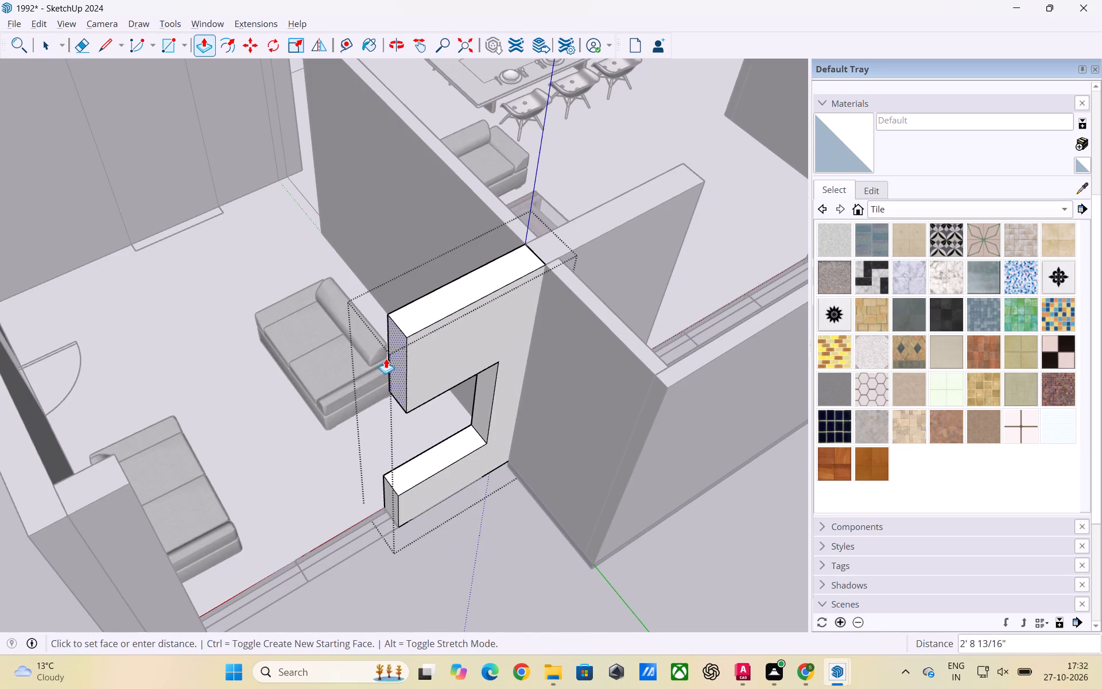
click(389, 501)
key(space)
click(534, 540)
Examine the sill and lintel extensions in the sitting room window opening and the frame strips beside them at floor level.
scroll(540, 511, up, 2)
scroll(601, 489, down, 2)
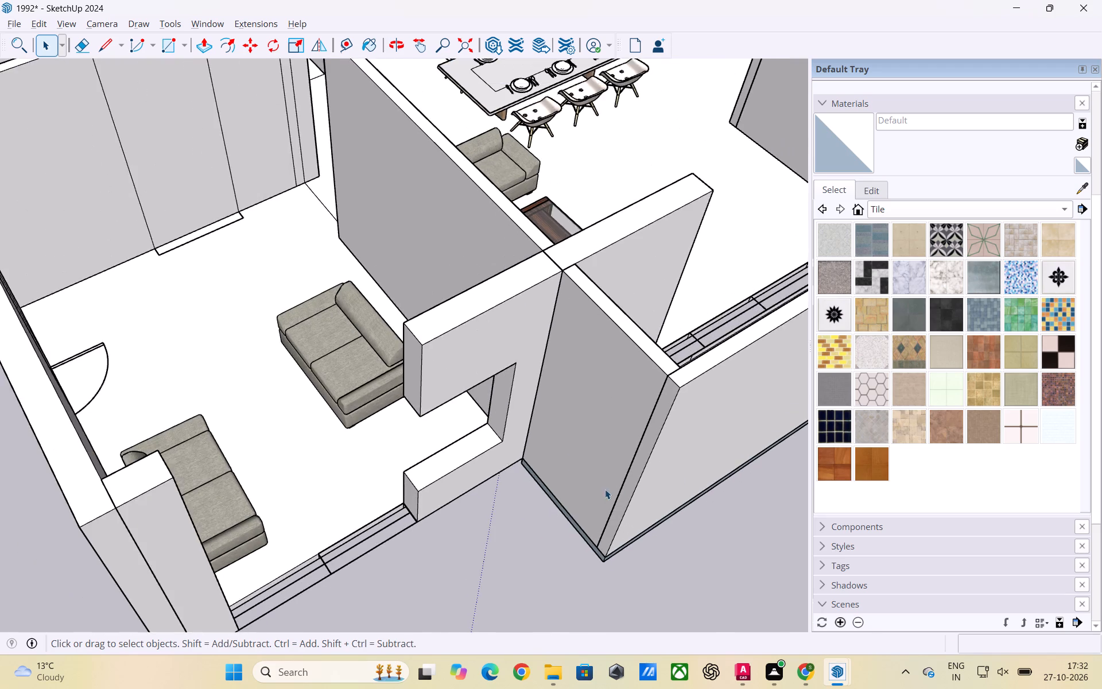
scroll(605, 489, down, 7)
middle_drag(535, 522, 424, 456)
scroll(420, 454, up, 3)
scroll(393, 439, down, 3)
middle_drag(400, 431, 423, 531)
scroll(461, 378, down, 5)
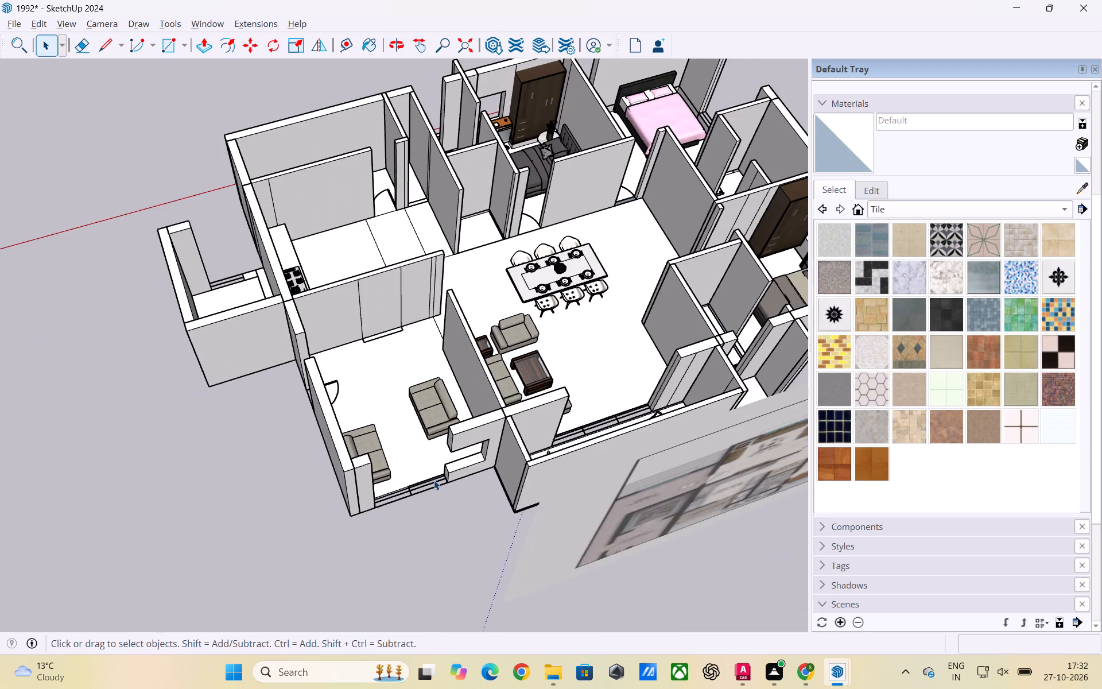
middle_drag(434, 480, 440, 529)
scroll(420, 486, up, 13)
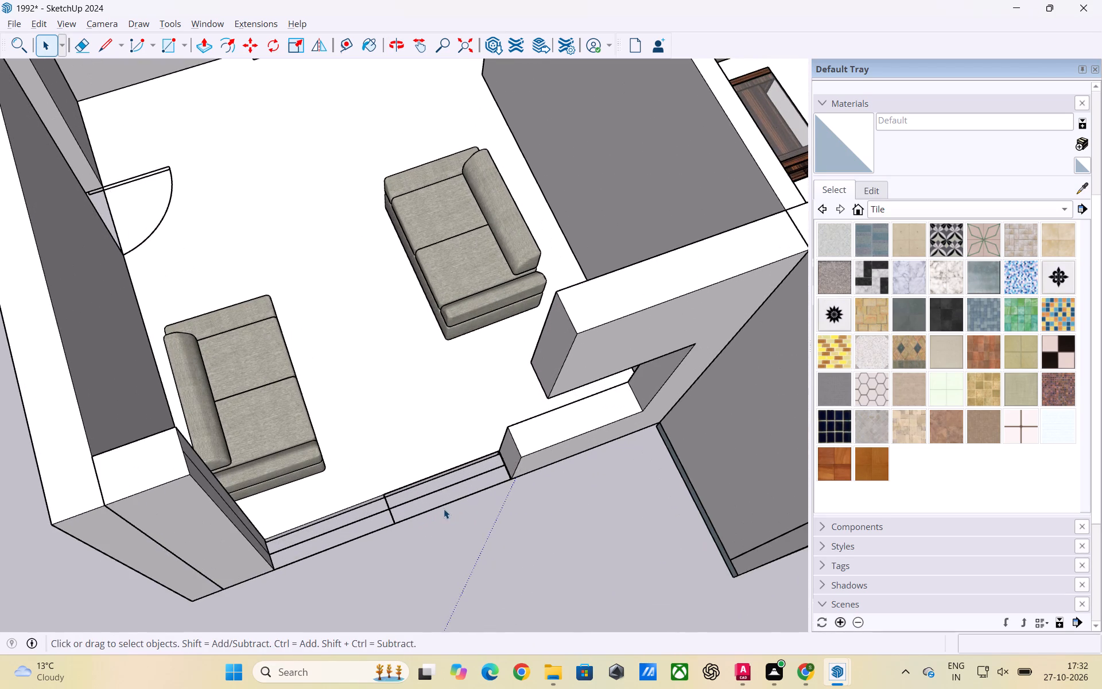
middle_drag(450, 508, 451, 458)
scroll(502, 491, up, 3)
middle_drag(494, 486, 498, 457)
scroll(507, 462, up, 3)
middle_drag(472, 486, 475, 480)
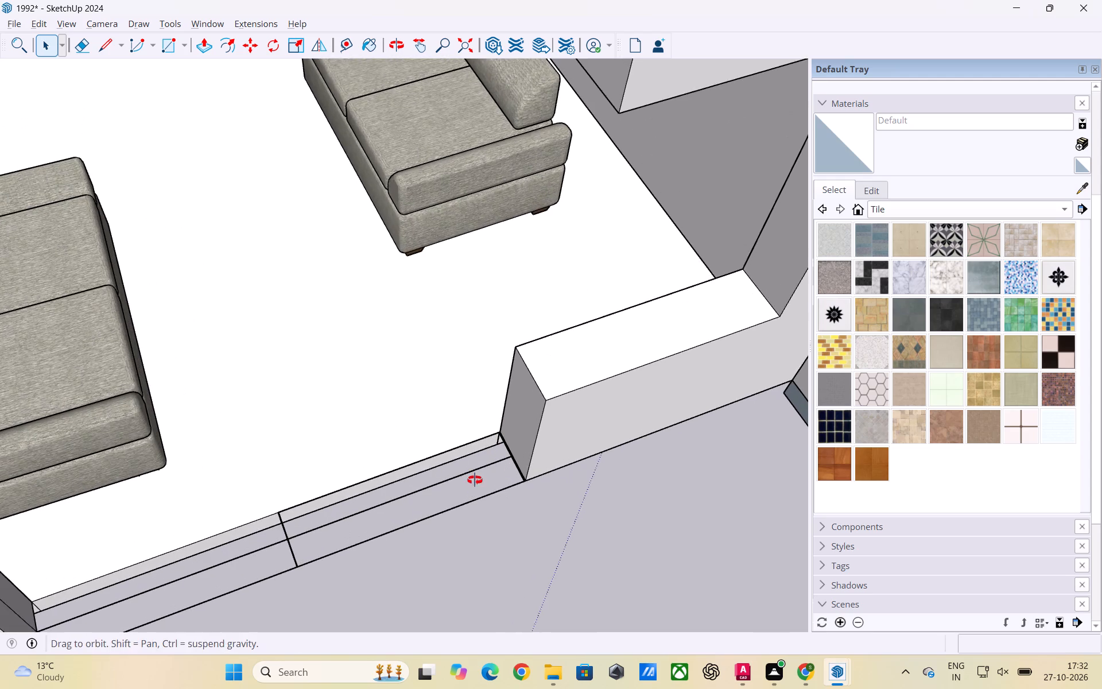
middle_drag(475, 480, 479, 443)
scroll(509, 450, up, 2)
scroll(549, 451, down, 4)
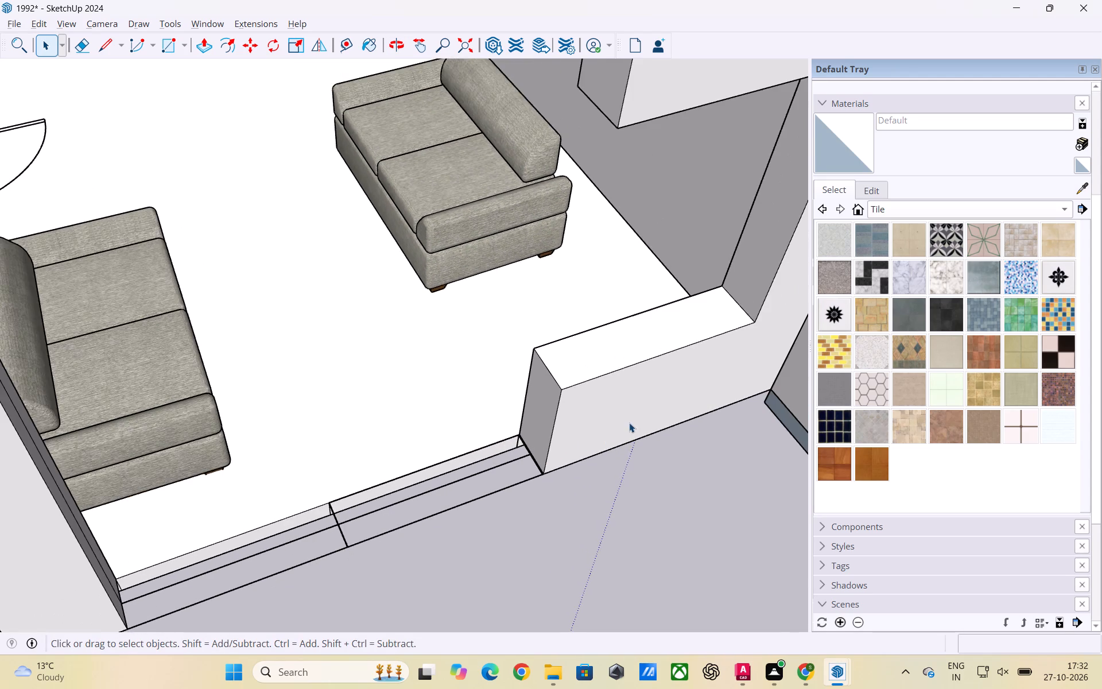
scroll(630, 423, down, 4)
middle_drag(536, 447, 537, 401)
scroll(556, 428, up, 3)
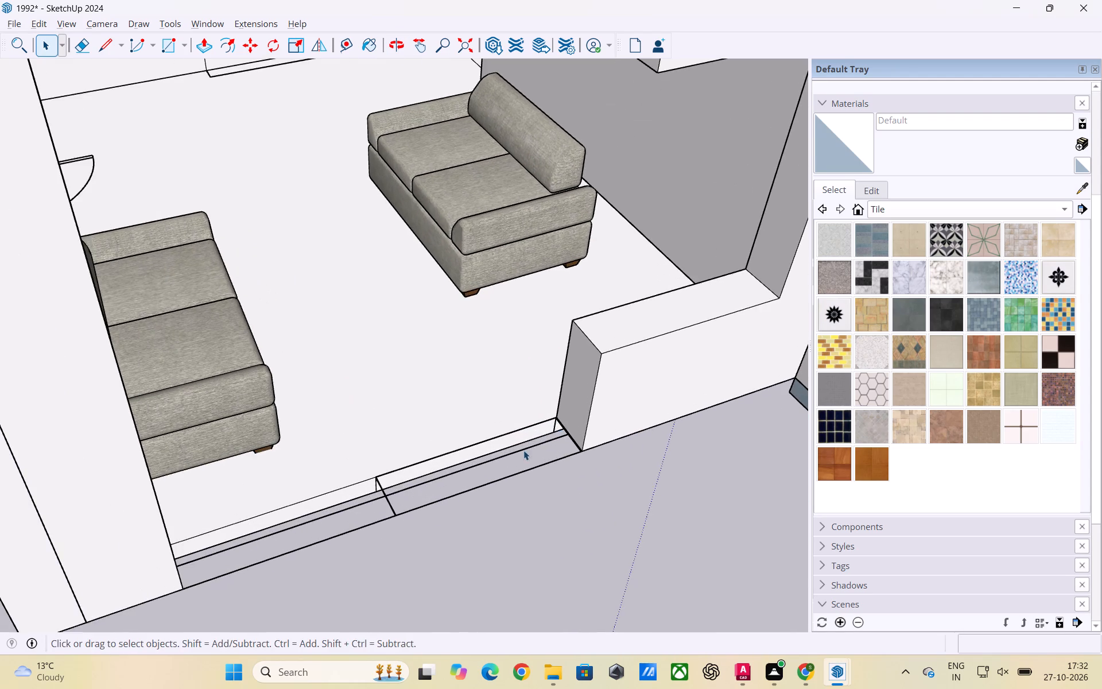
middle_drag(524, 451, 561, 443)
scroll(584, 449, down, 3)
middle_drag(632, 473, 437, 512)
scroll(579, 479, down, 1)
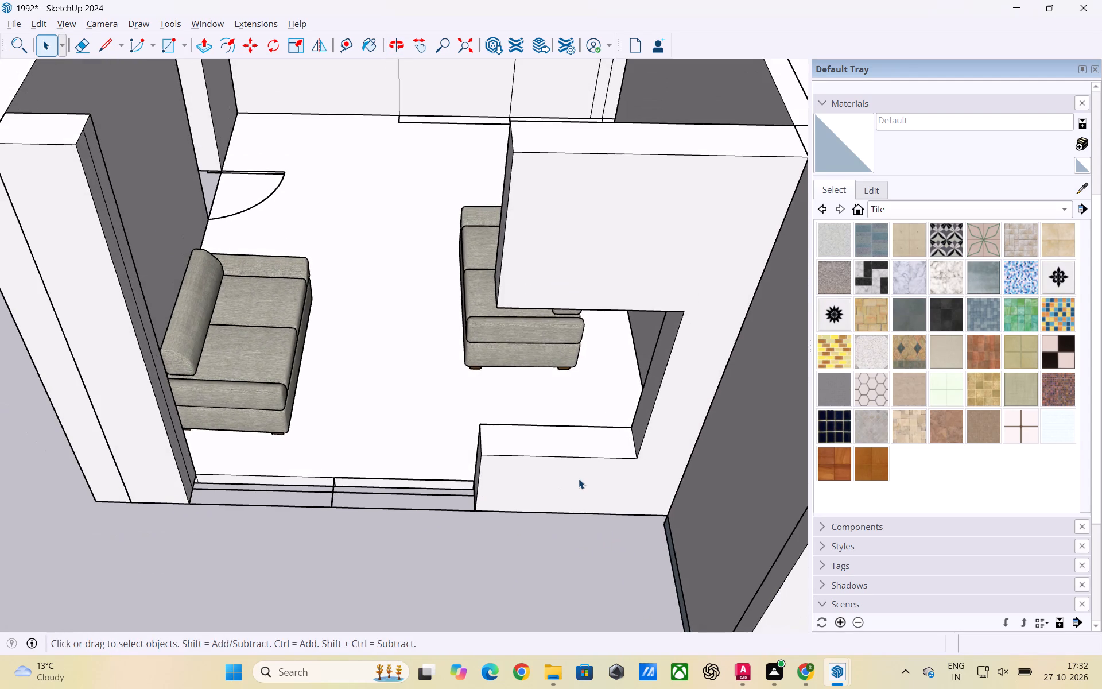
scroll(581, 487, up, 2)
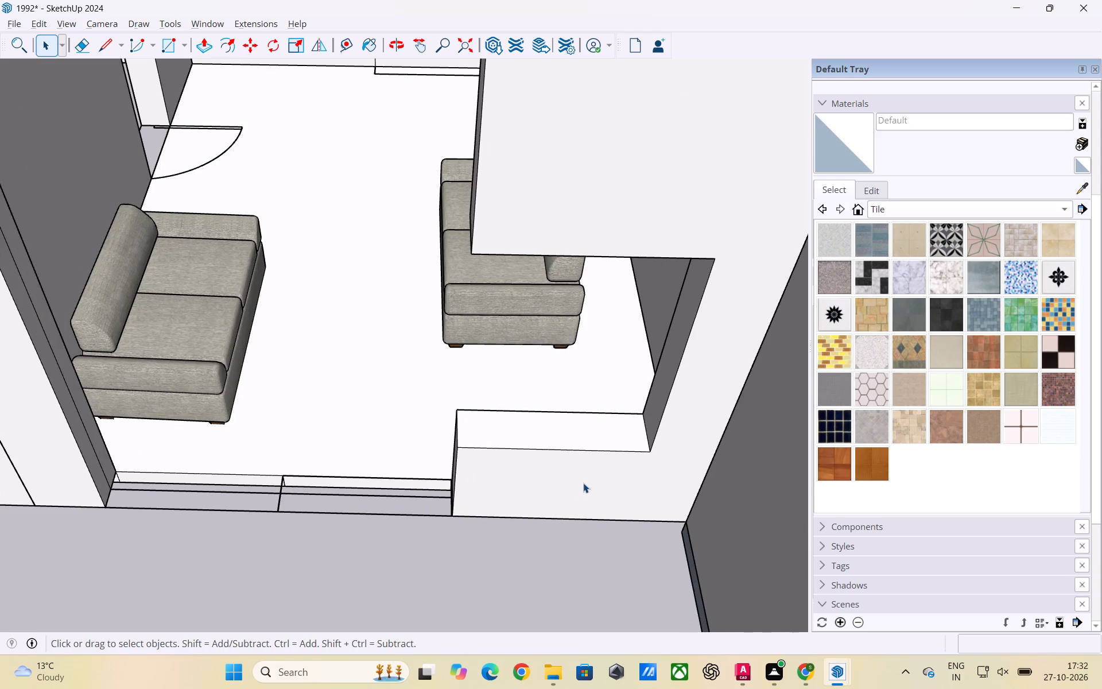
scroll(589, 460, down, 2)
scroll(358, 491, up, 1)
Delete the stray vertical edge on the window-side face of the pier at the opening's opposite end, behind the sofa.
middle_drag(507, 469, 517, 533)
scroll(579, 429, down, 6)
middle_drag(412, 456, 296, 460)
scroll(271, 427, up, 3)
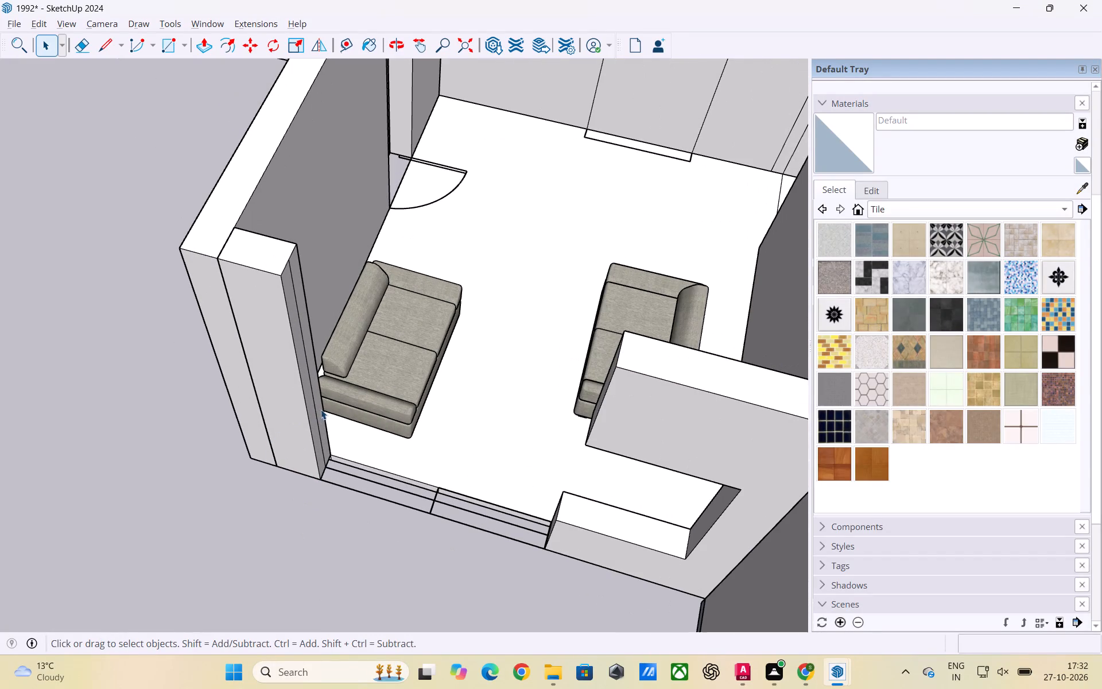
click(316, 409)
click(316, 409)
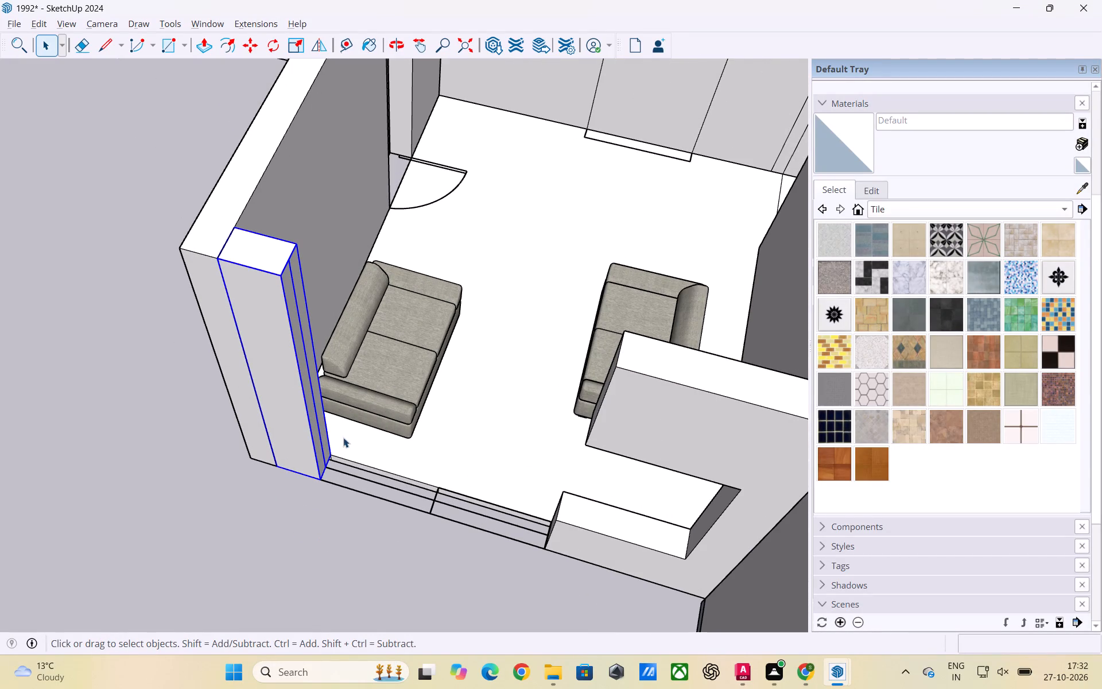
click(320, 427)
click(317, 524)
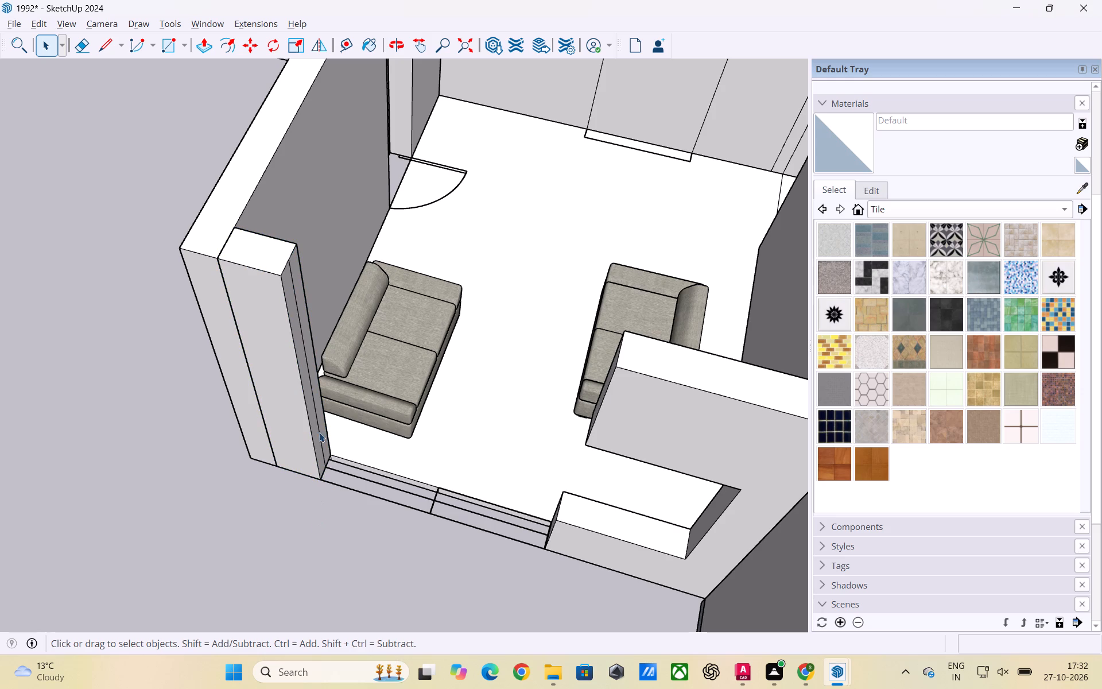
click(320, 435)
double_click(321, 435)
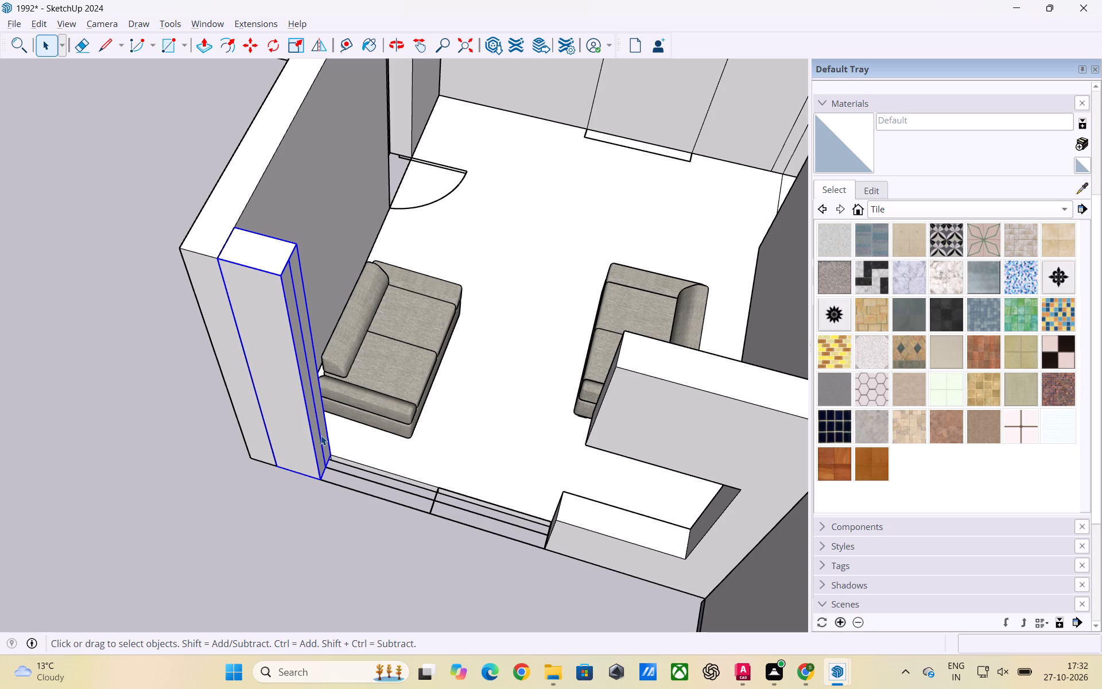
click(321, 436)
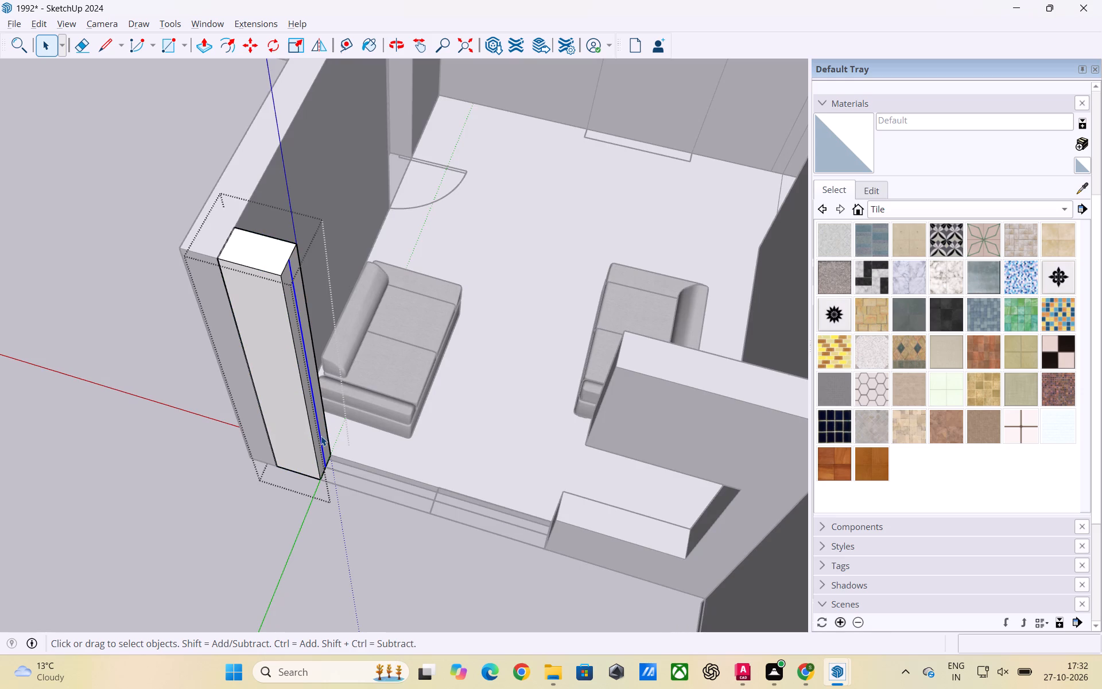
key(Delete)
click(420, 569)
In the sitting room window opening, pull the sill wall's end face out to meet the narrow white floor-level strip beside it.
scroll(364, 475, up, 3)
scroll(364, 475, down, 2)
middle_drag(364, 475, 425, 500)
scroll(533, 523, up, 2)
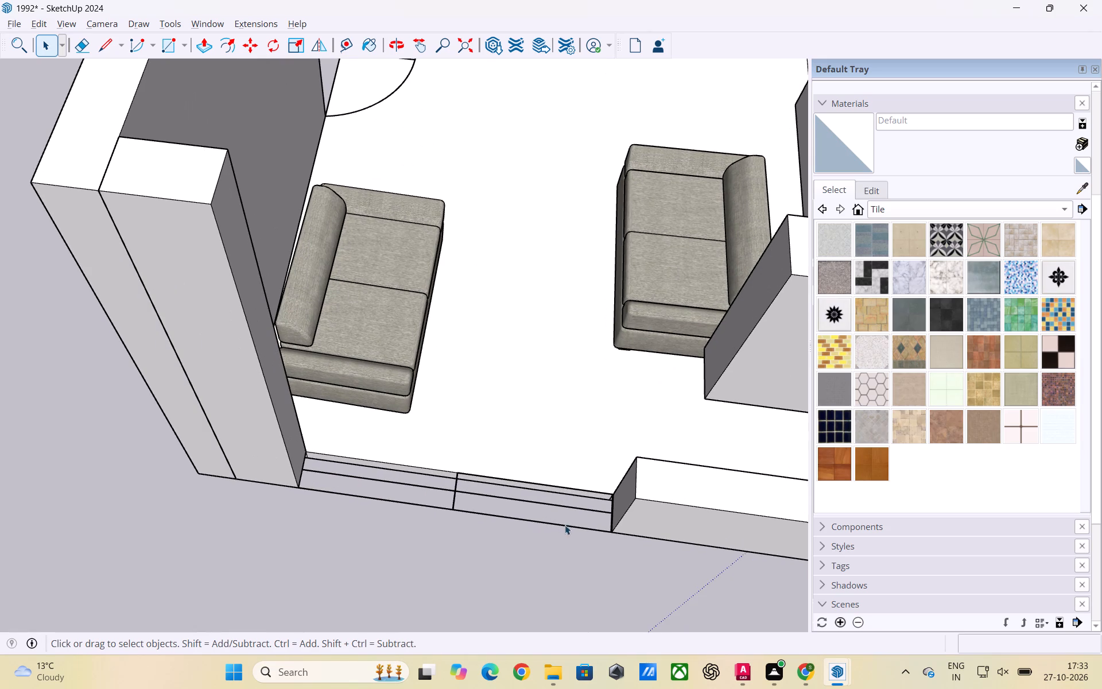
scroll(602, 517, up, 6)
scroll(388, 424, down, 6)
middle_drag(482, 466, 485, 494)
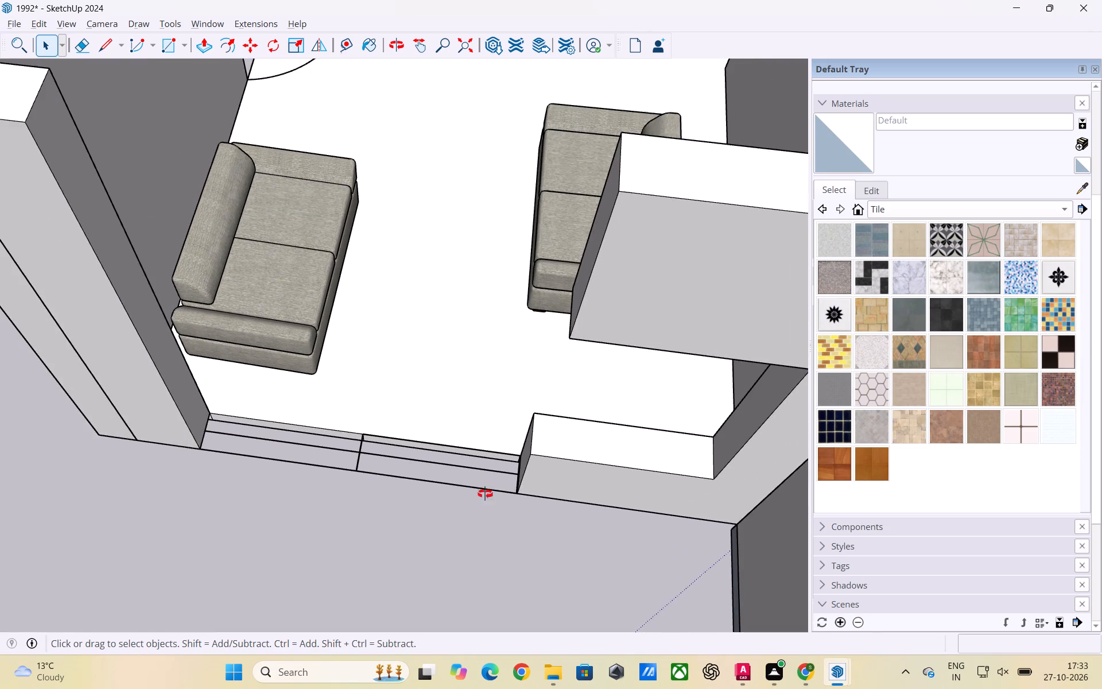
middle_drag(485, 494, 494, 524)
scroll(515, 437, up, 12)
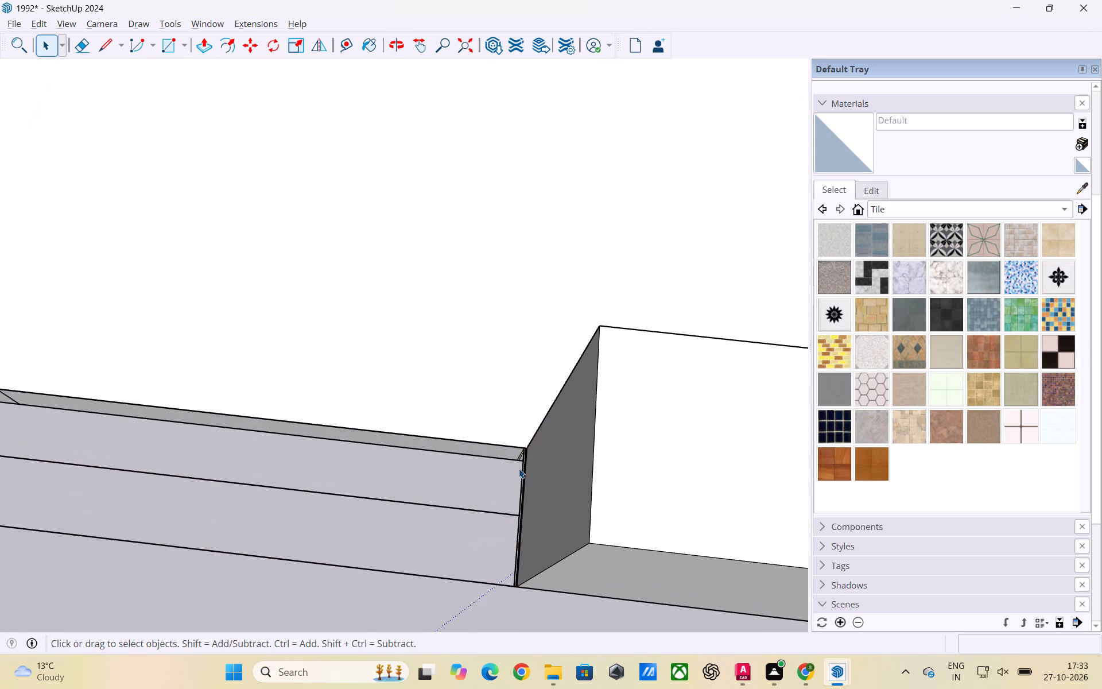
scroll(520, 469, up, 15)
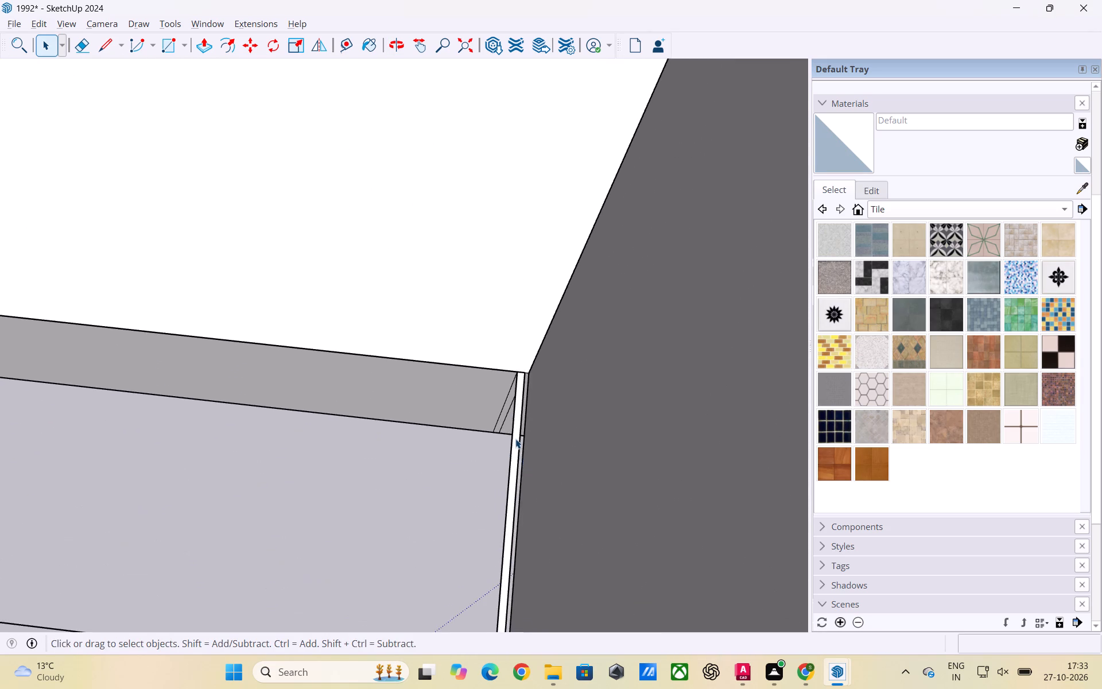
scroll(515, 439, up, 5)
middle_drag(432, 431, 543, 409)
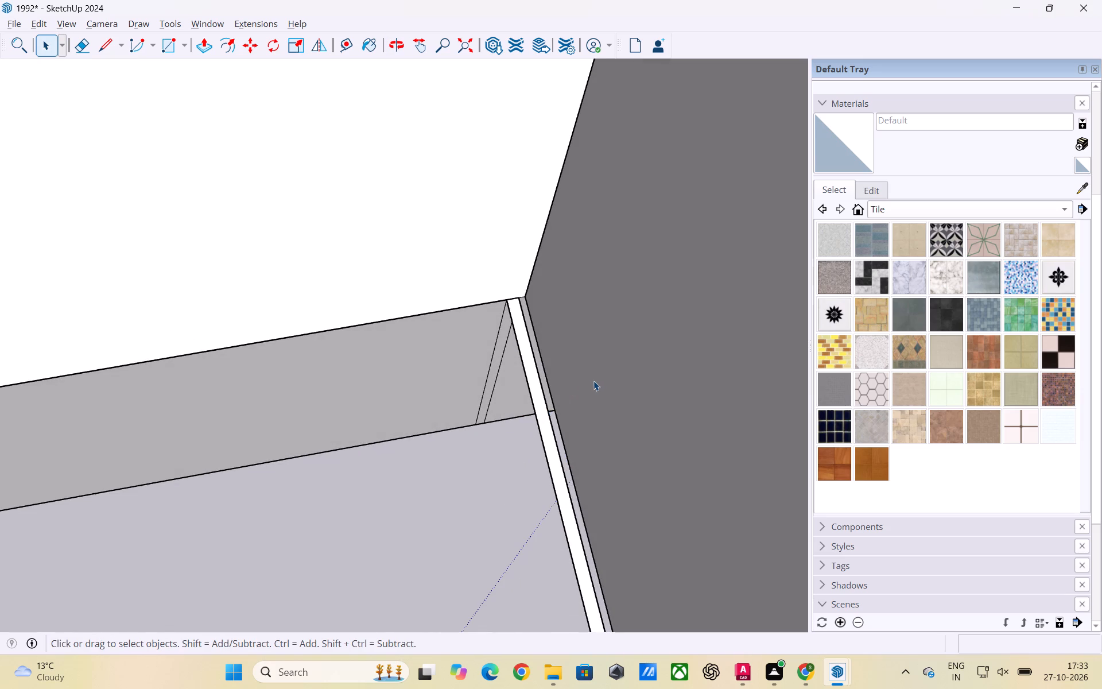
click(599, 382)
triple_click(599, 382)
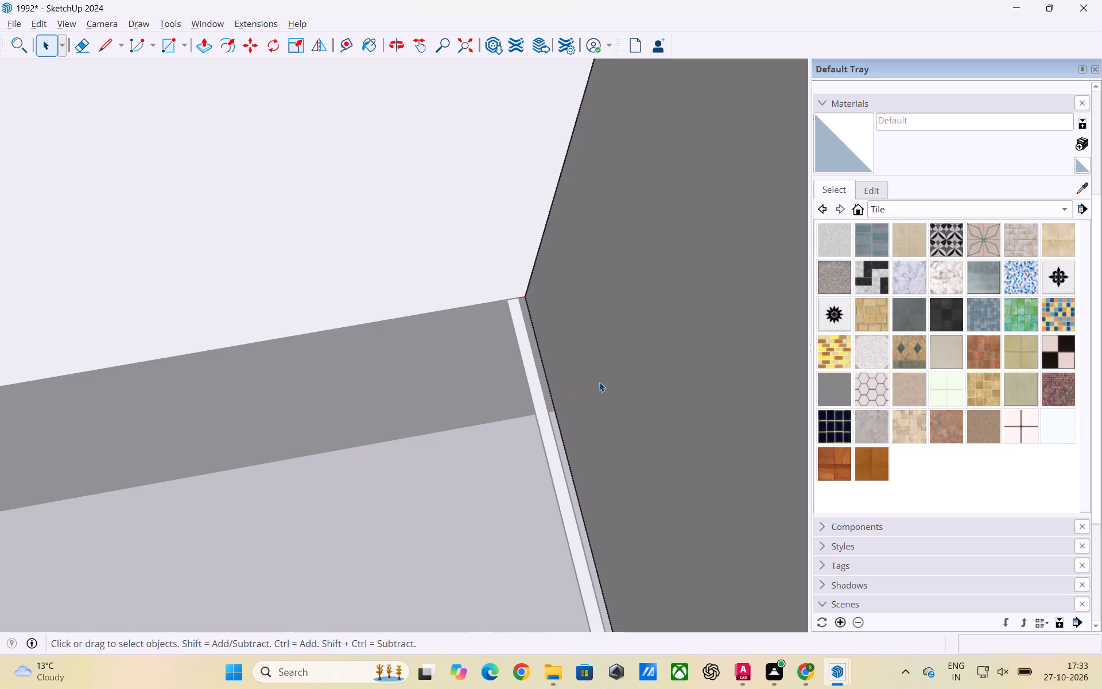
key(p)
click(599, 382)
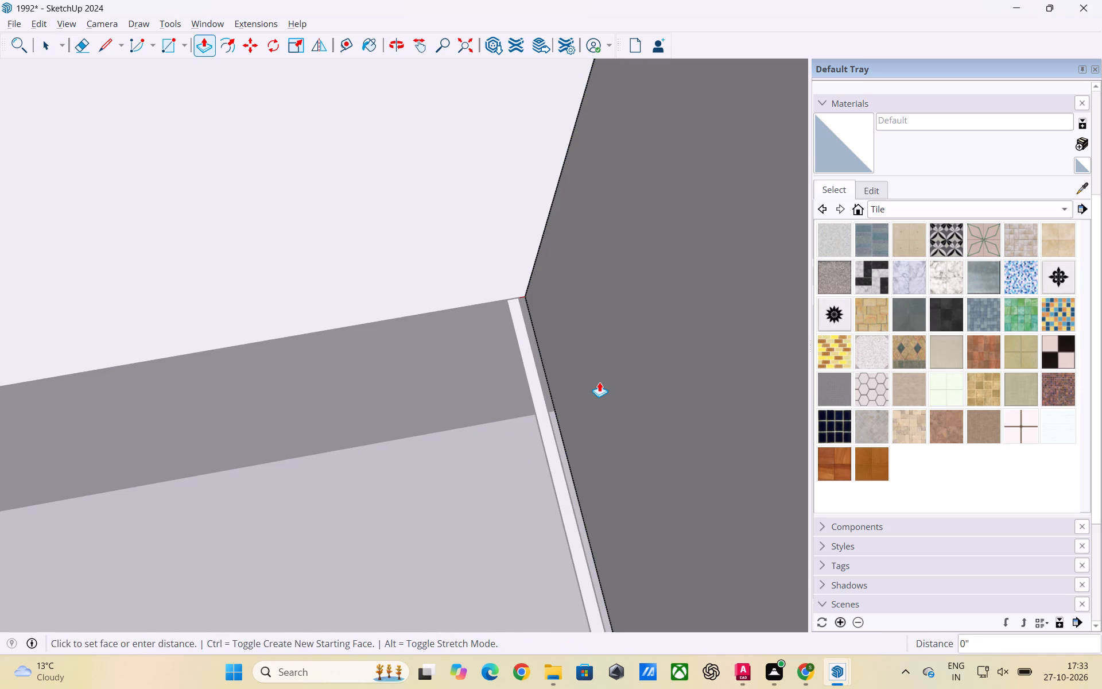
click(588, 385)
key(space)
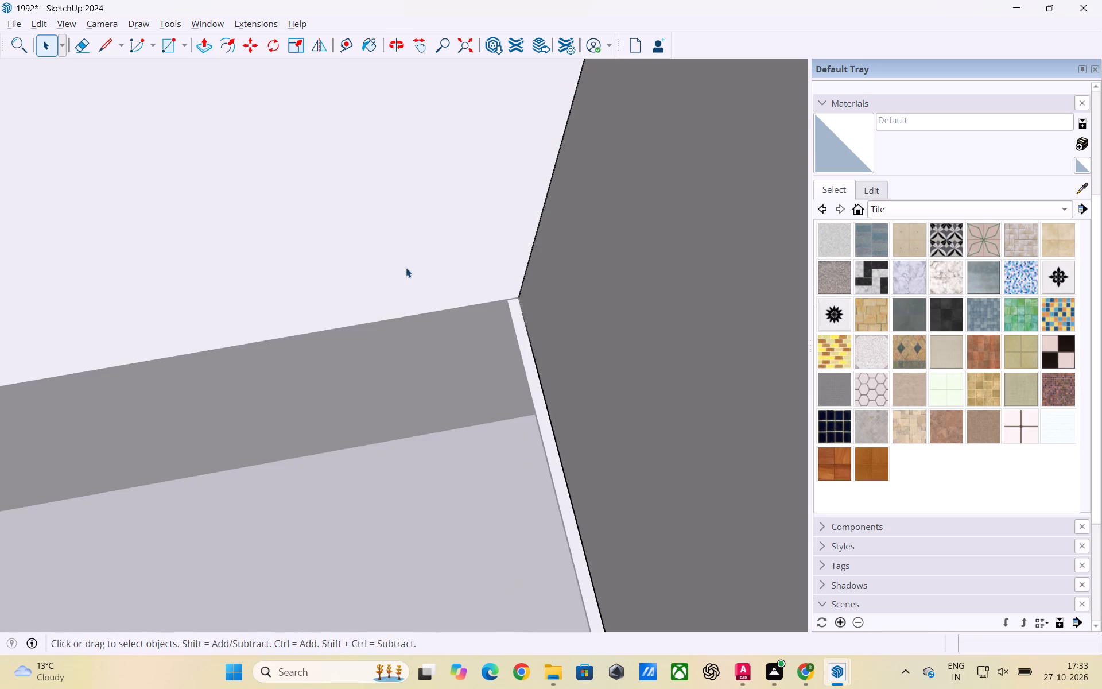
click(406, 268)
Group the narrow white floor-level strip at the sill wall's end.
scroll(343, 366, down, 8)
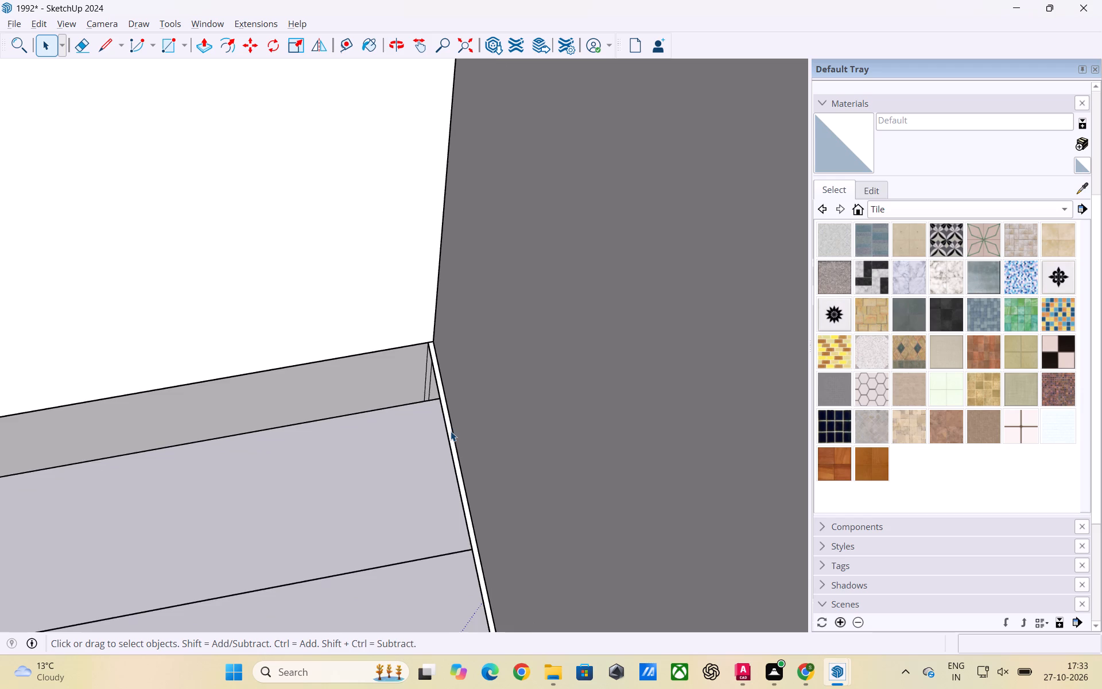
scroll(451, 431, up, 3)
double_click(452, 438)
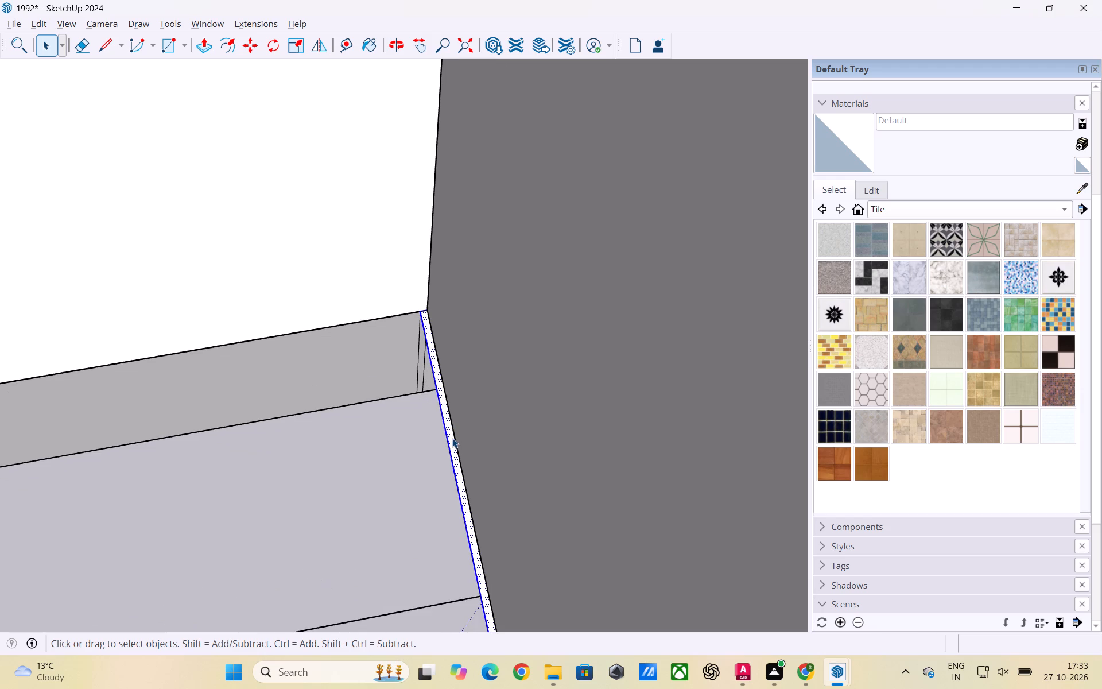
right_click(452, 438)
click(492, 574)
click(362, 265)
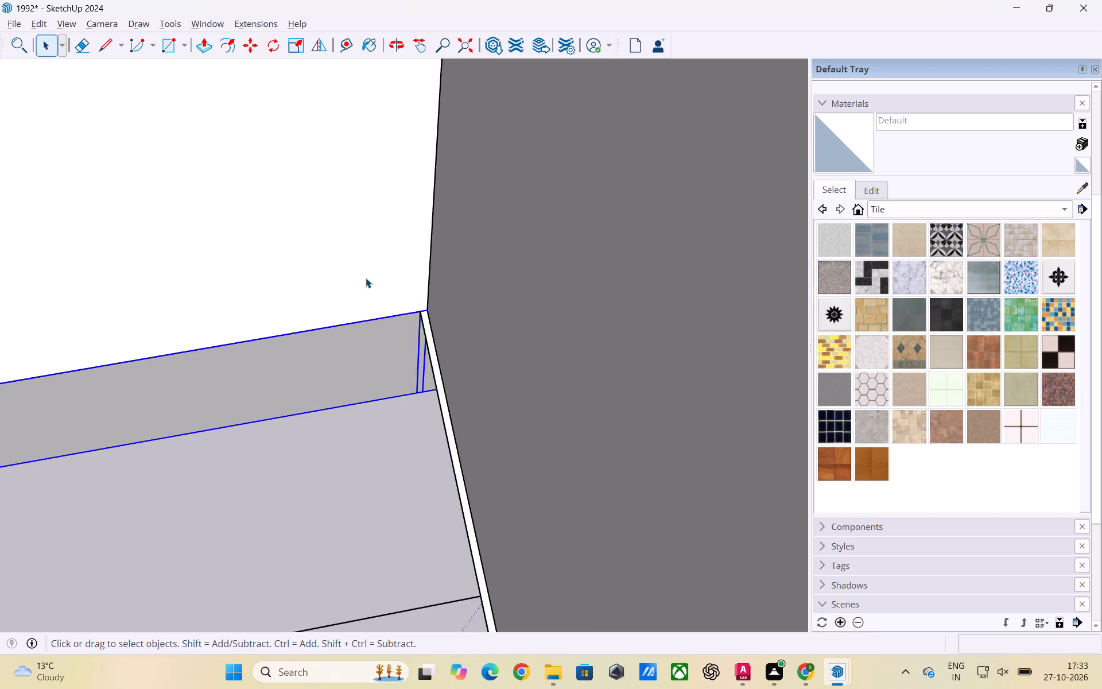
scroll(377, 371, down, 9)
click(357, 299)
scroll(402, 401, up, 3)
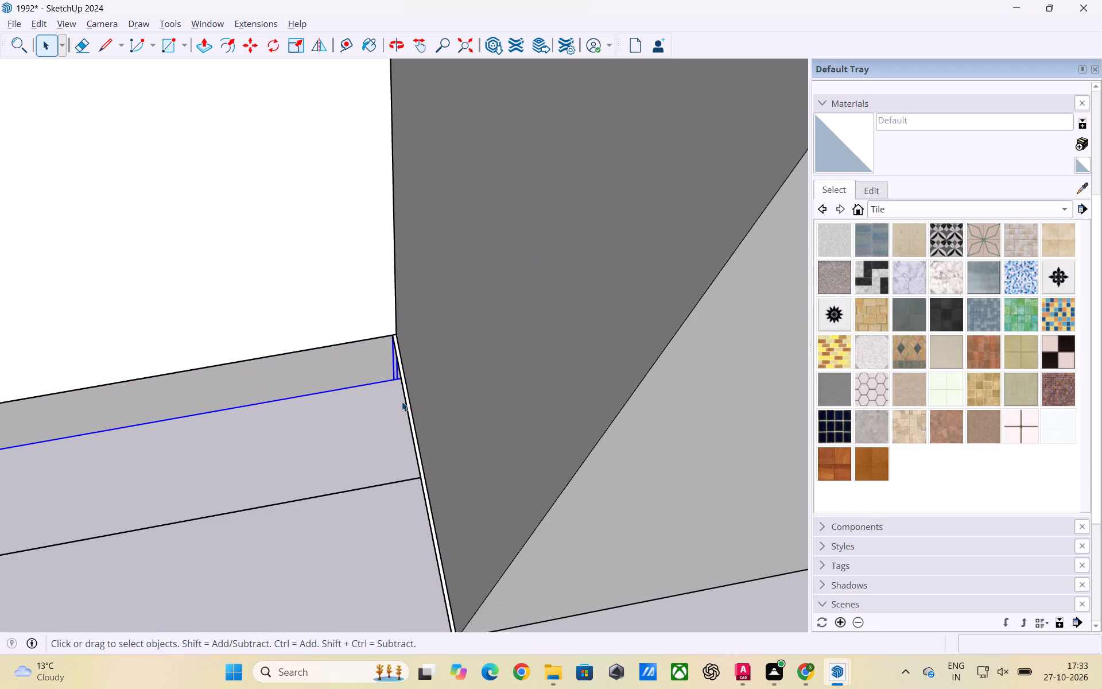
scroll(400, 370, down, 6)
click(513, 589)
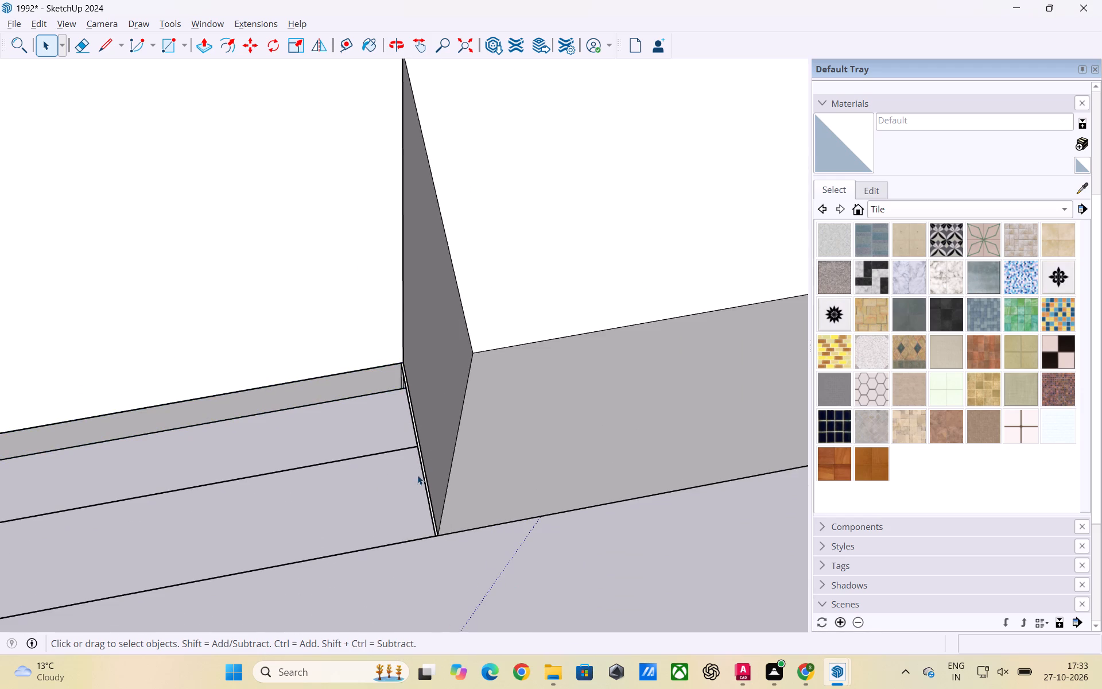
Inside the grouped strip, pull its face up about 2' to the top of the sill wall.
scroll(417, 466, up, 8)
double_click(429, 491)
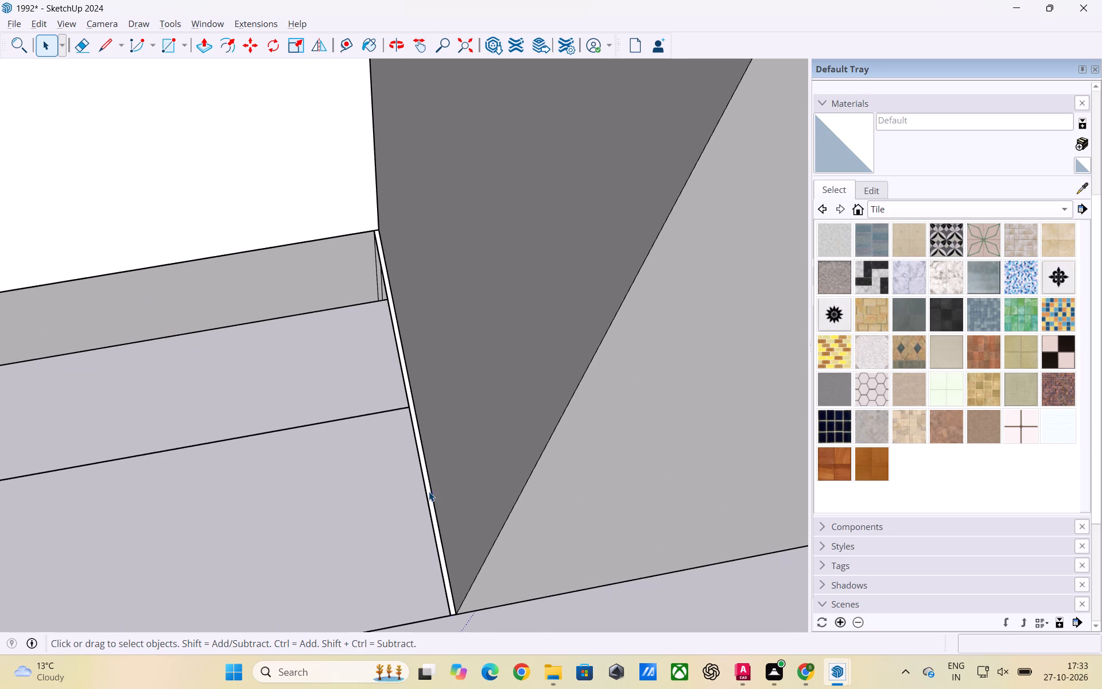
click(429, 491)
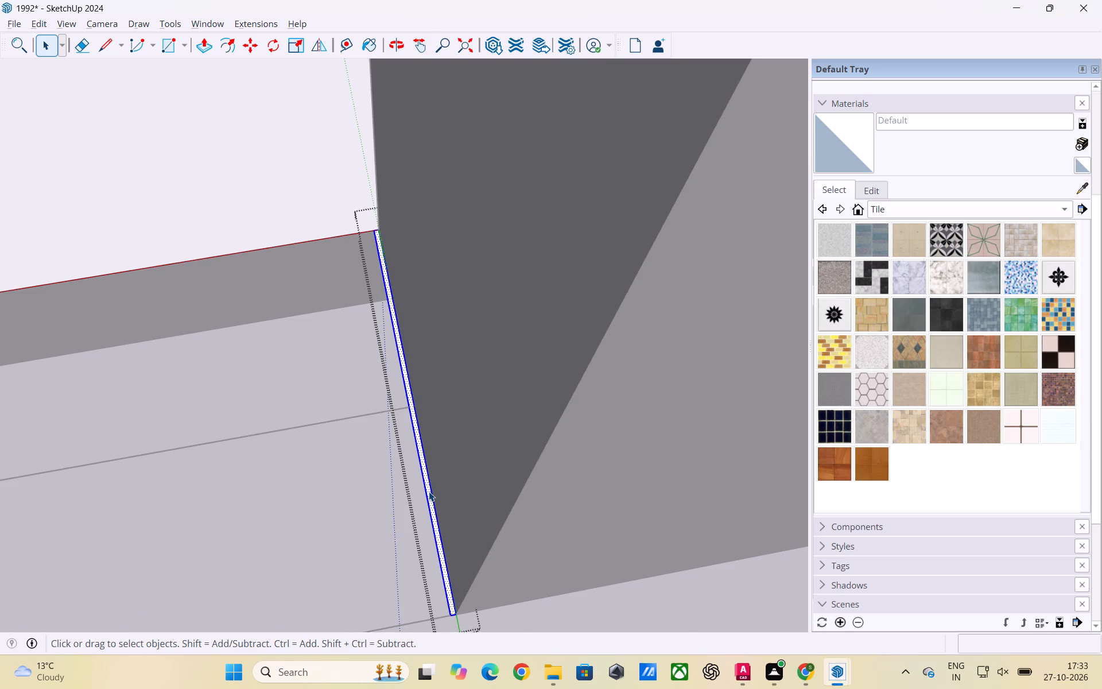
key(p)
click(429, 491)
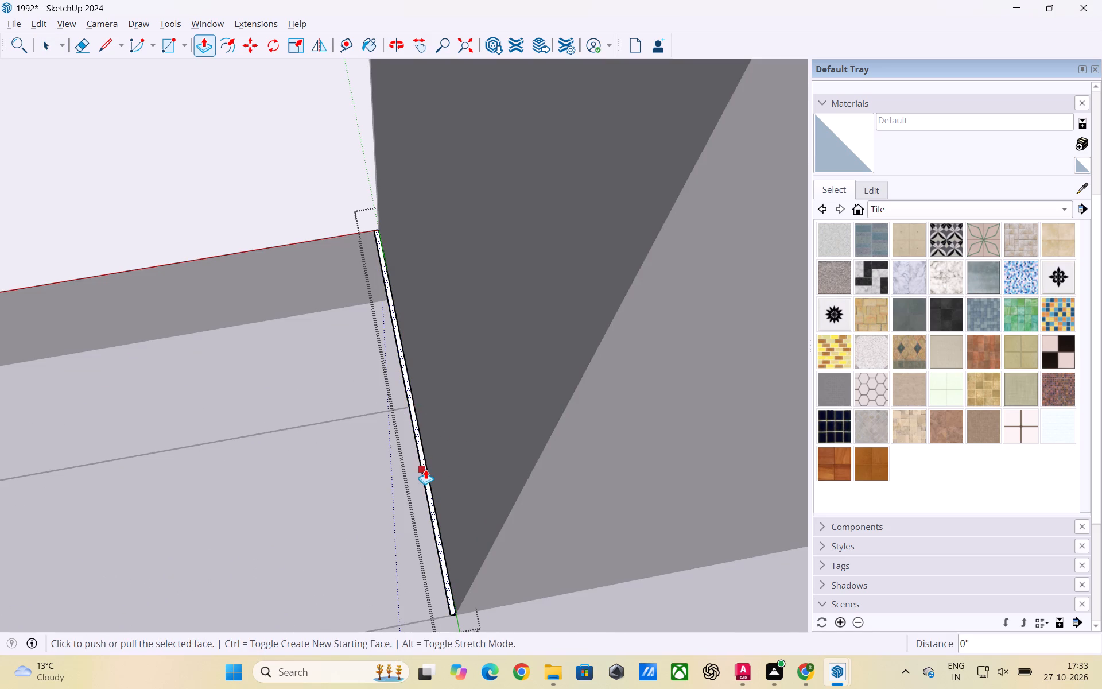
scroll(424, 471, up, 8)
key(p)
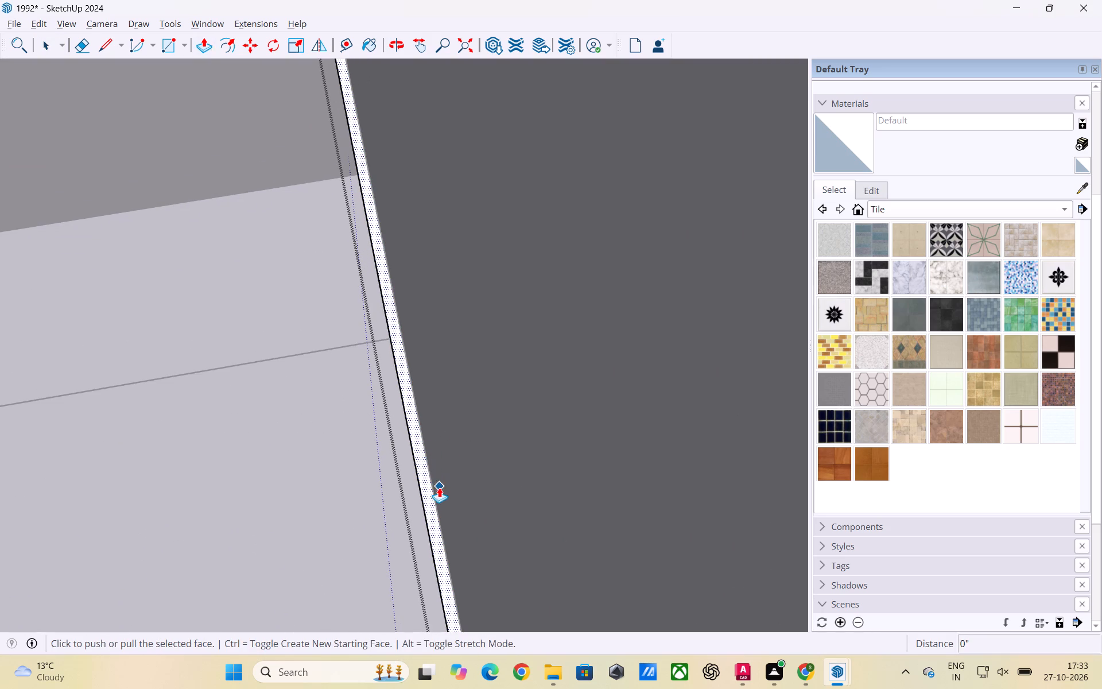
click(432, 491)
scroll(424, 386, down, 9)
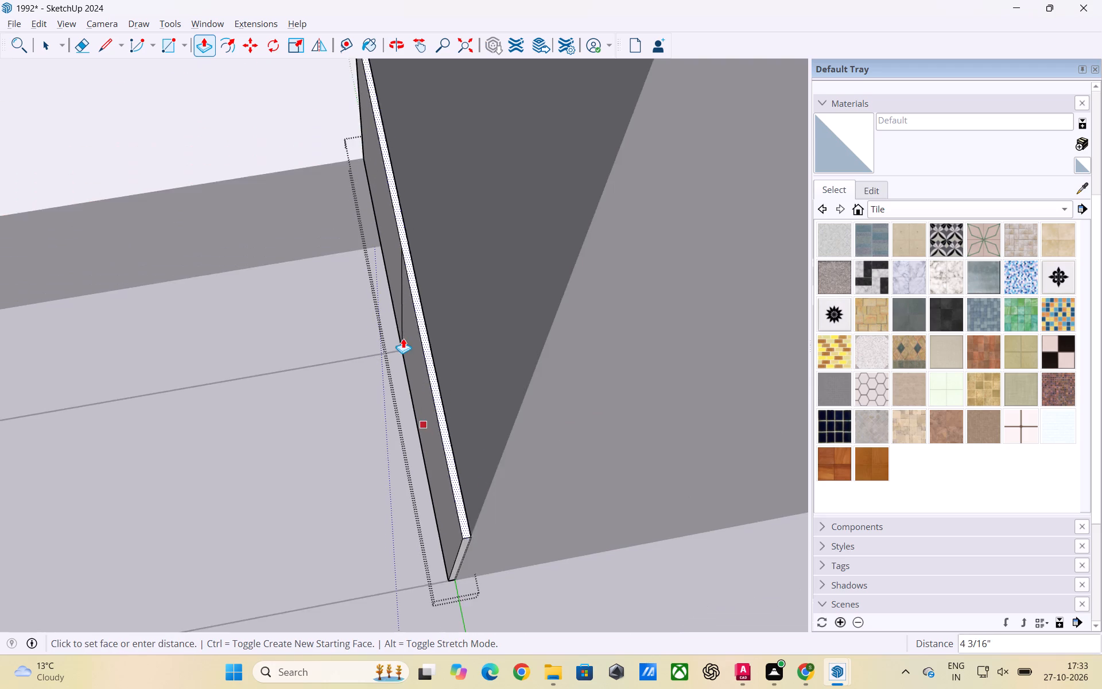
scroll(403, 338, down, 3)
scroll(483, 249, down, 5)
scroll(611, 250, down, 1)
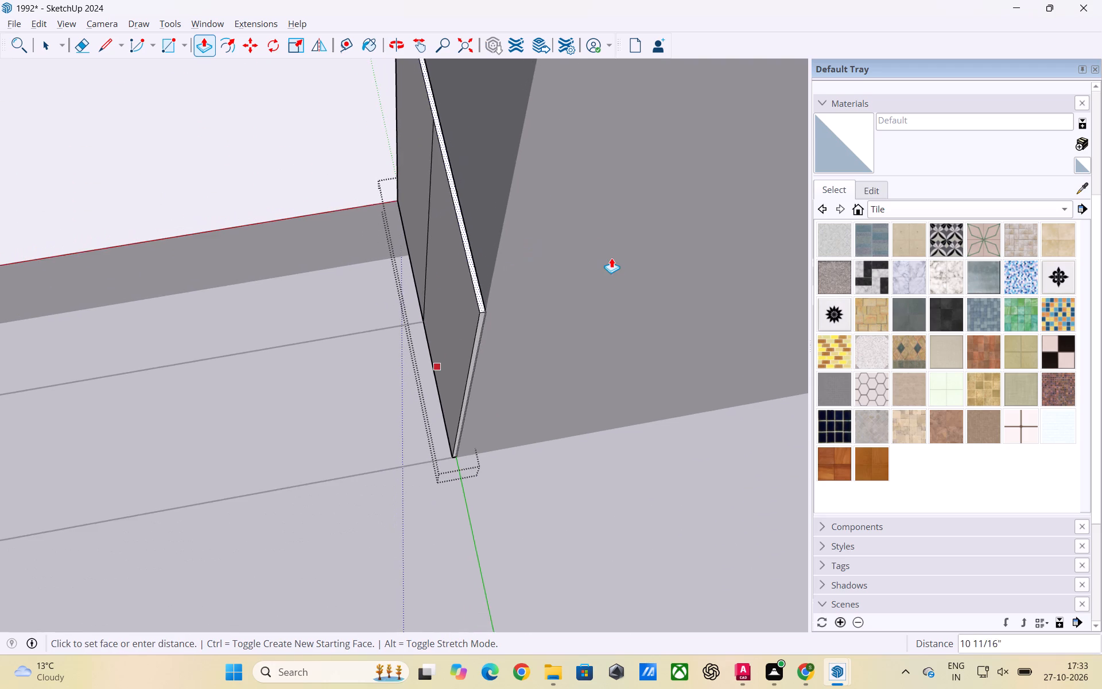
scroll(611, 258, down, 8)
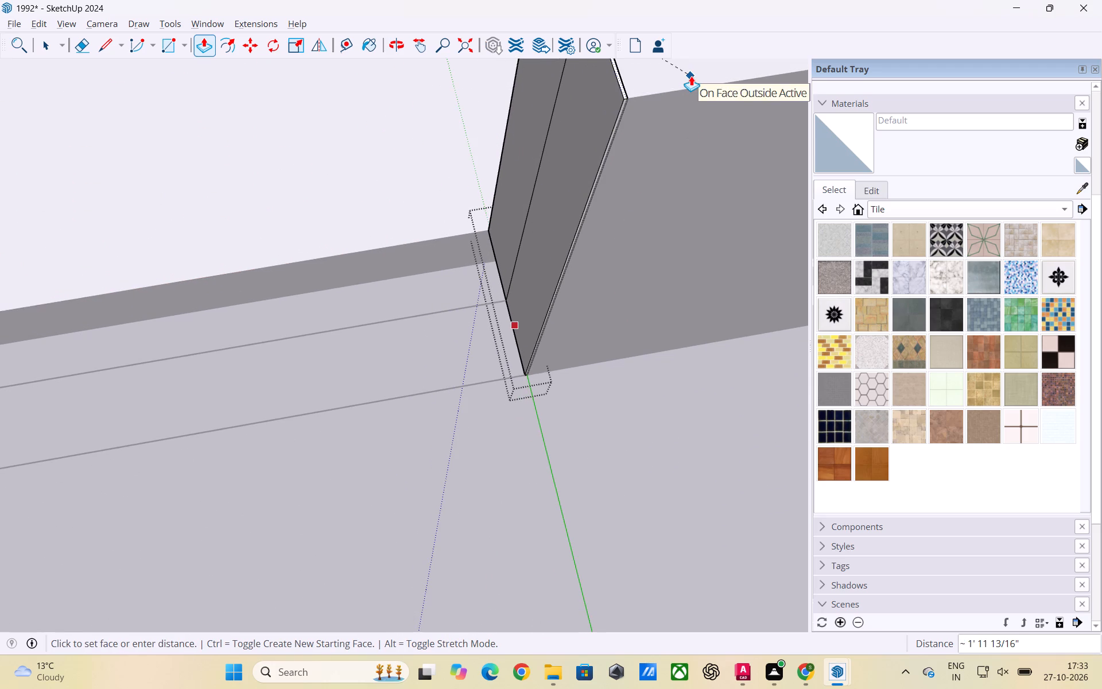
click(691, 76)
key(space)
click(650, 443)
Inside the pier behind the sofa, place guides on its window-side face 3' below the top edge and 2' above the bottom edge.
scroll(618, 458, up, 3)
scroll(637, 442, down, 3)
middle_drag(572, 445, 623, 465)
scroll(572, 445, down, 1)
scroll(697, 434, down, 7)
middle_drag(659, 449, 606, 434)
scroll(659, 449, down, 1)
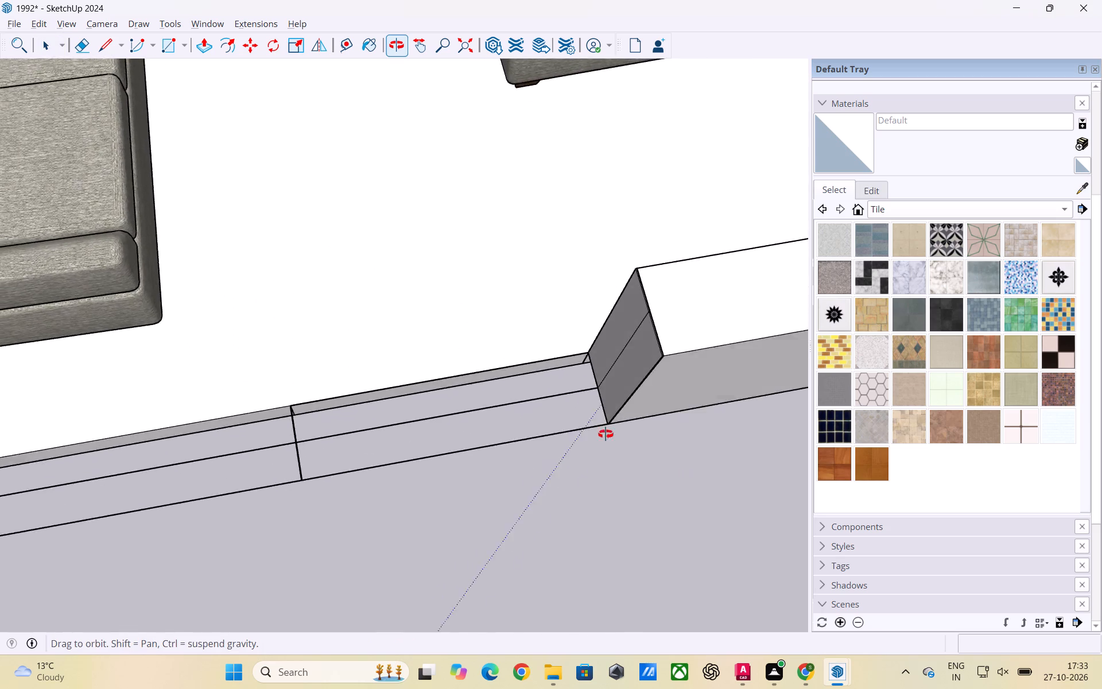
middle_drag(606, 434, 584, 408)
scroll(575, 397, down, 5)
scroll(456, 408, down, 10)
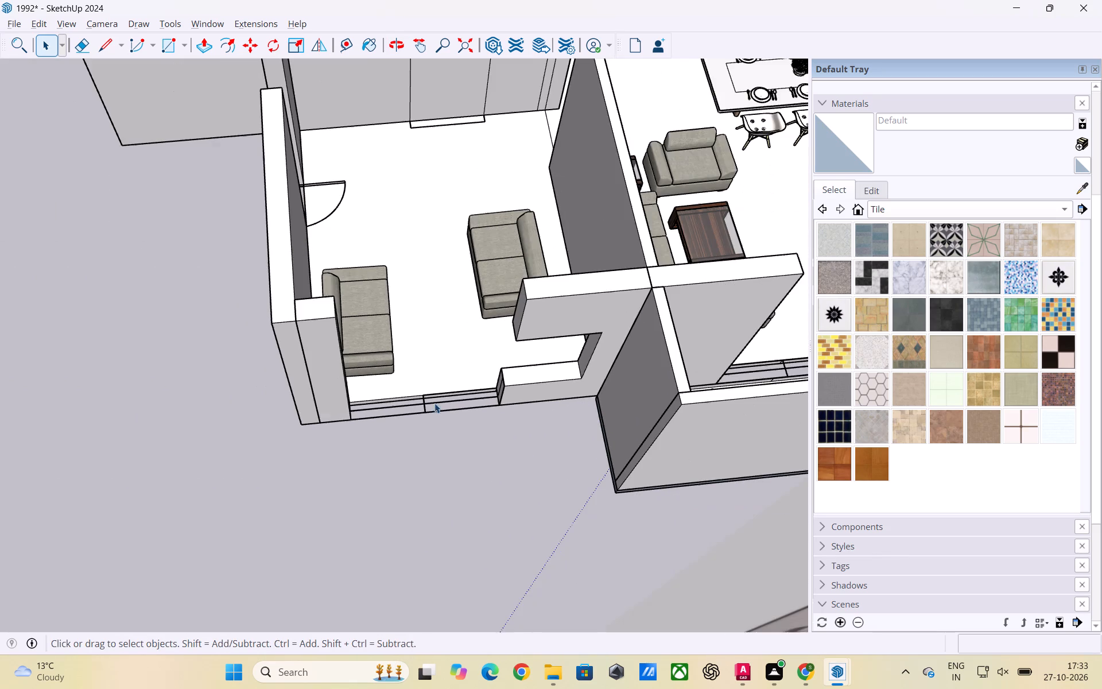
middle_drag(448, 421, 282, 421)
scroll(313, 357, up, 3)
middle_drag(416, 401, 277, 413)
scroll(301, 355, up, 4)
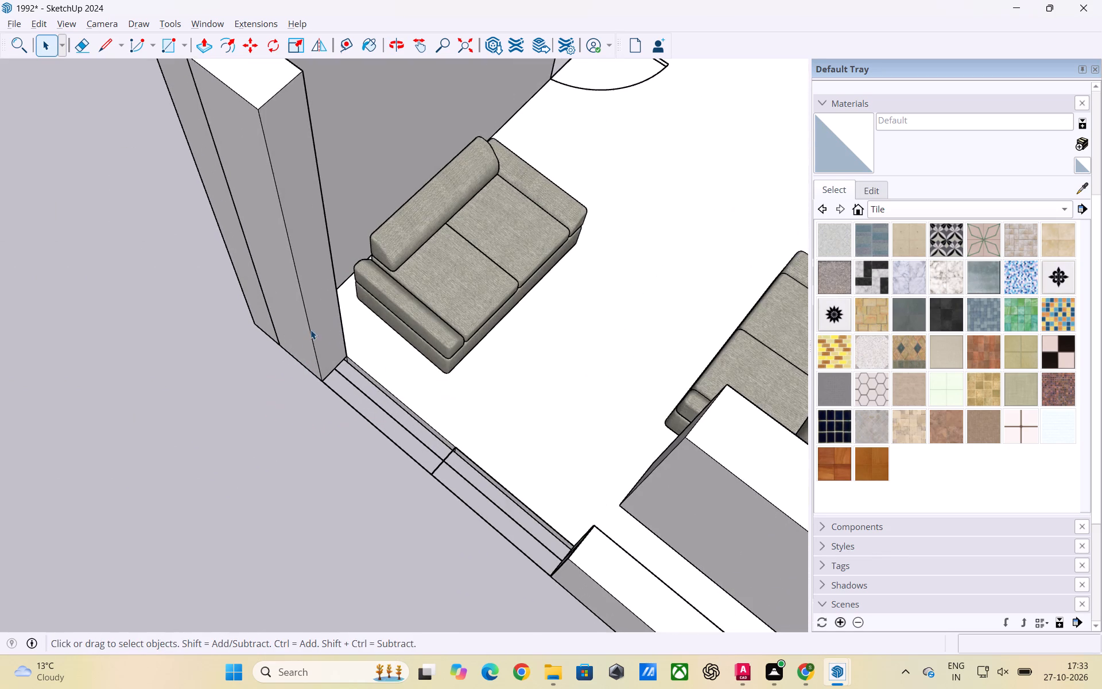
scroll(353, 388, down, 6)
middle_drag(349, 407, 357, 436)
scroll(336, 331, up, 3)
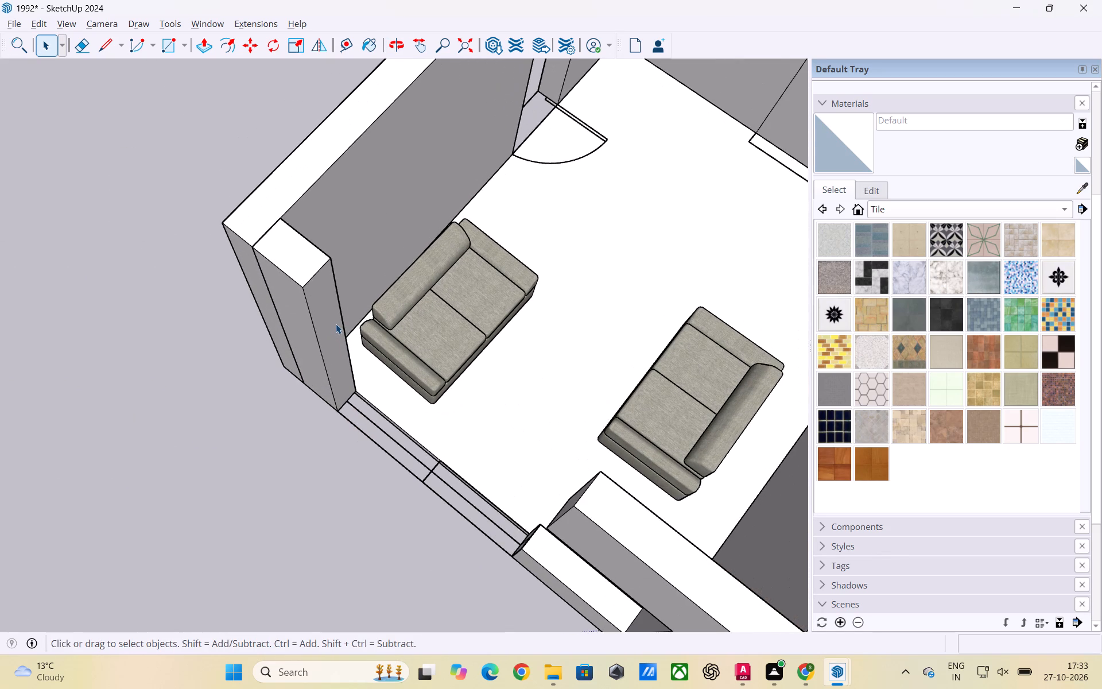
click(333, 324)
double_click(331, 326)
click(333, 328)
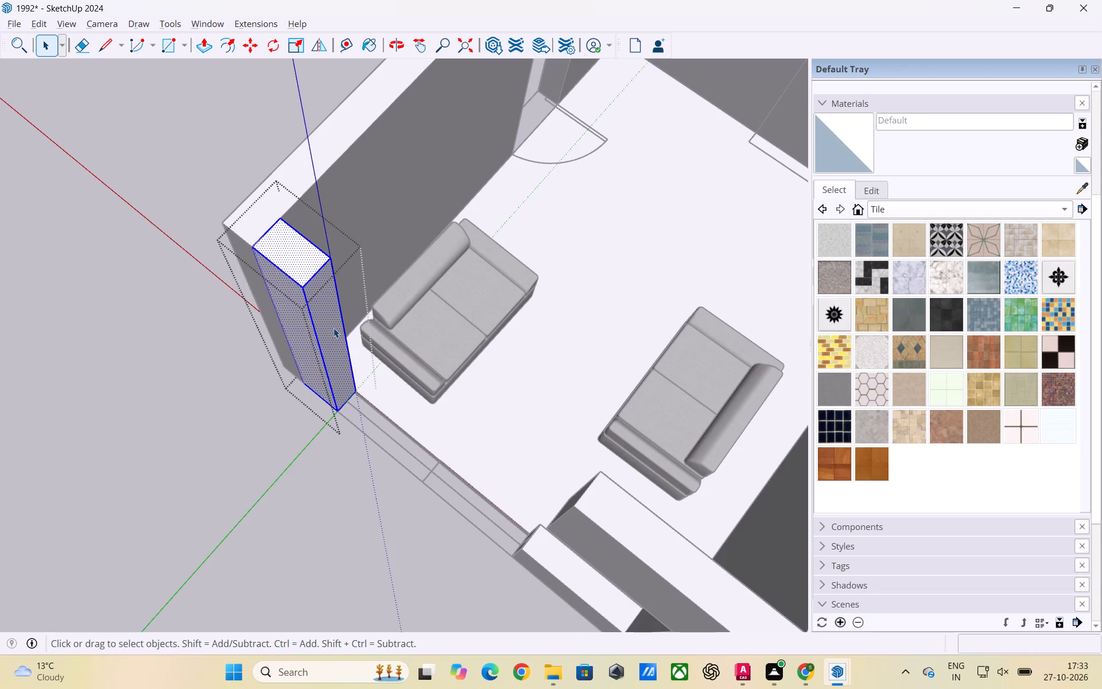
click(333, 328)
scroll(321, 256, up, 2)
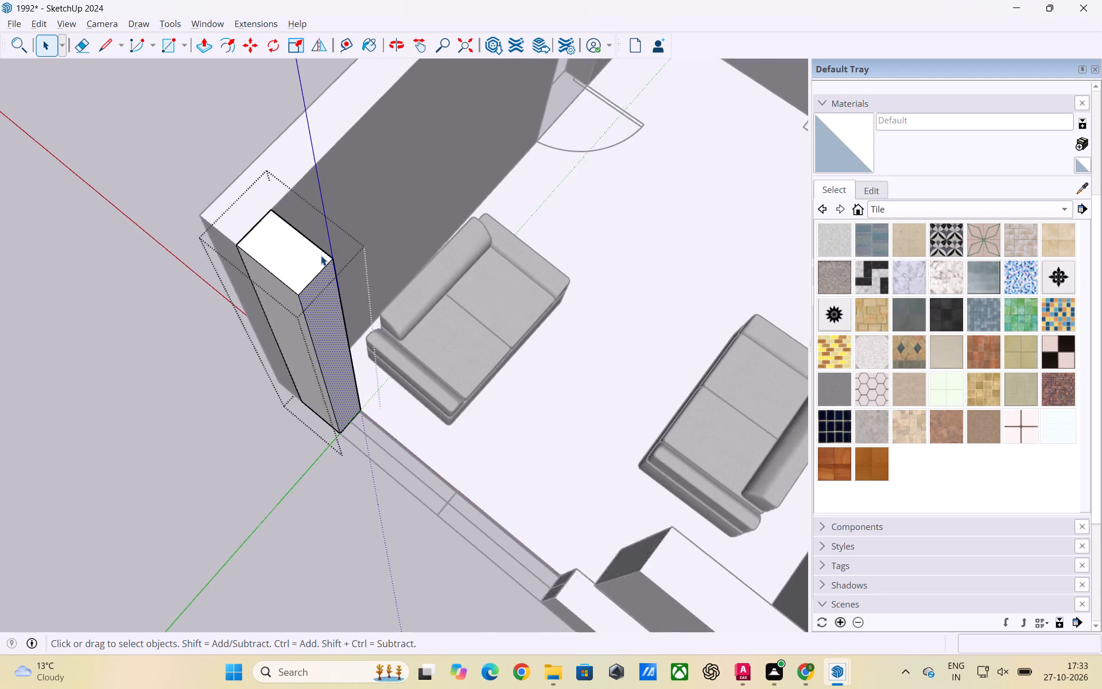
scroll(321, 256, up, 1)
key(t)
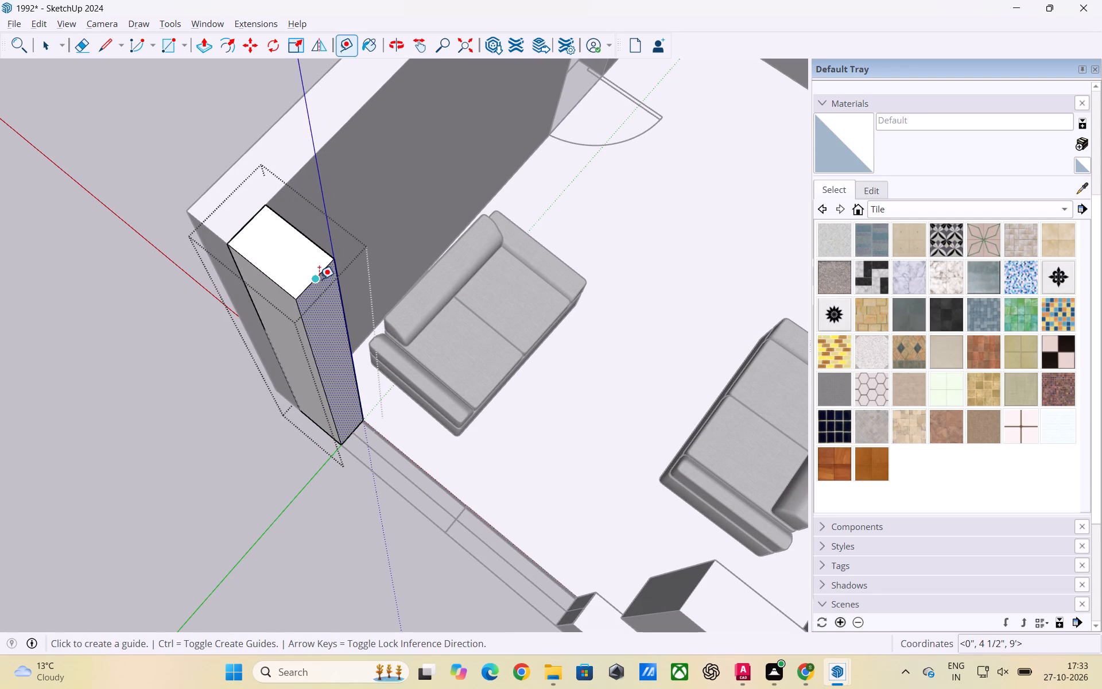
click(315, 277)
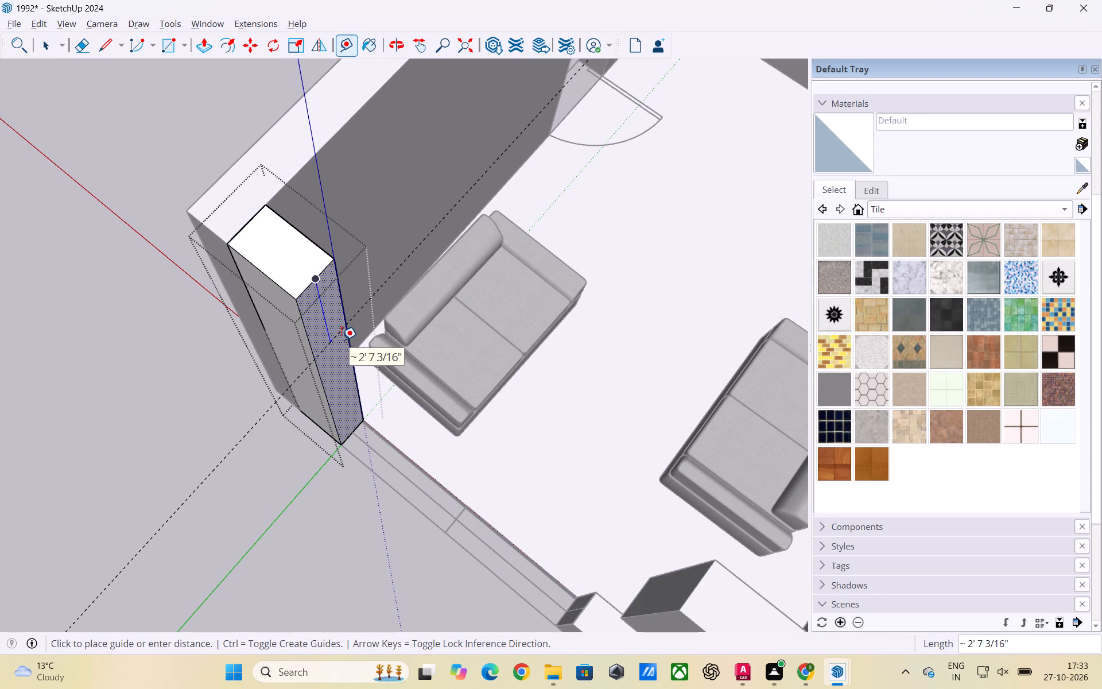
text(3')
key(Return)
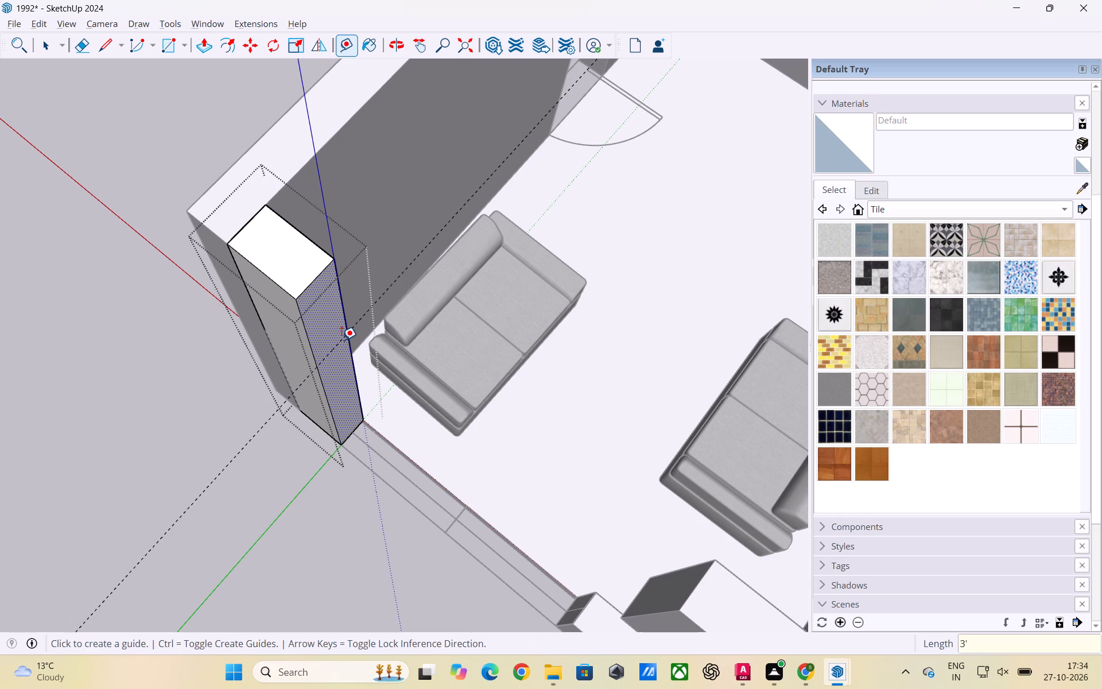
click(351, 434)
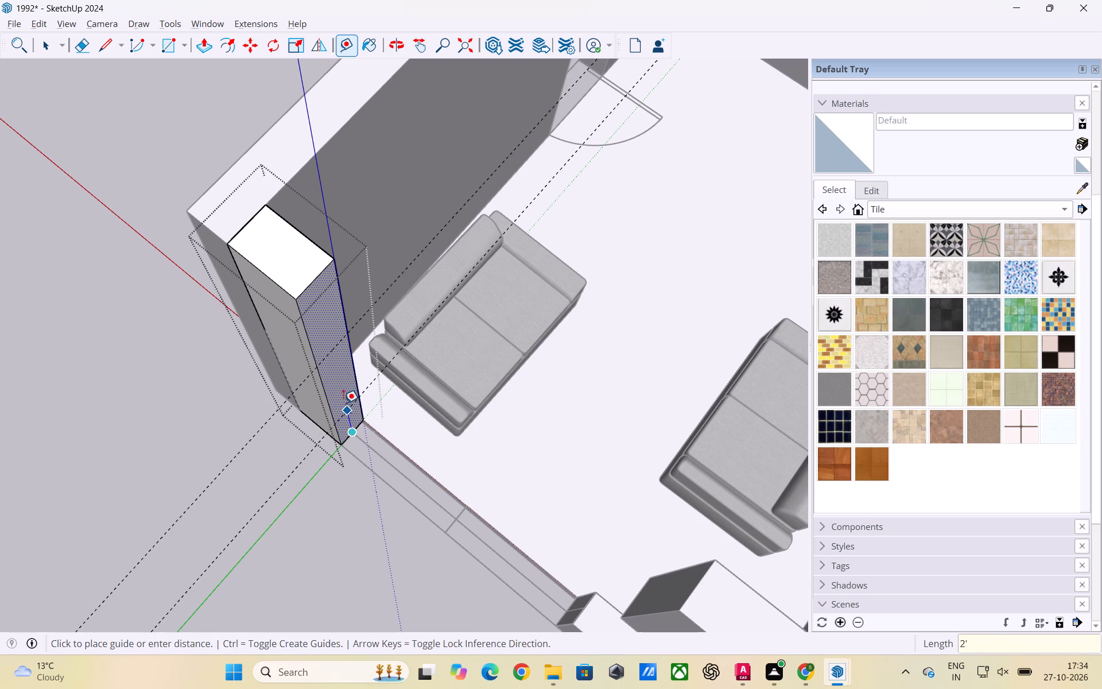
key(2)
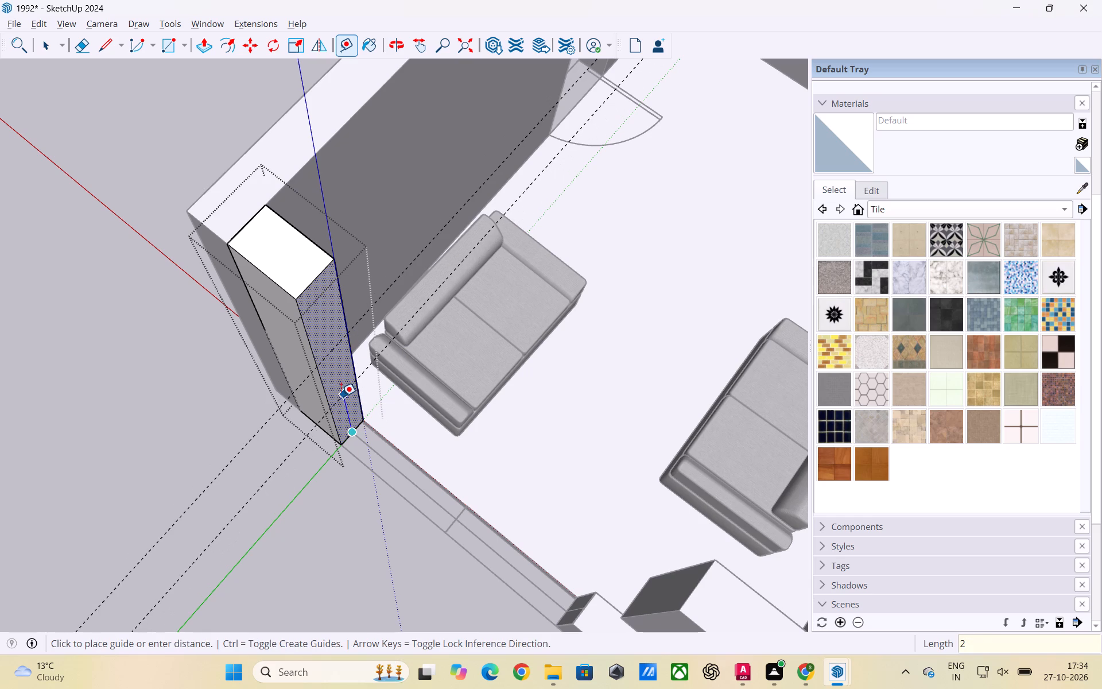
key(apostrophe)
key(Return)
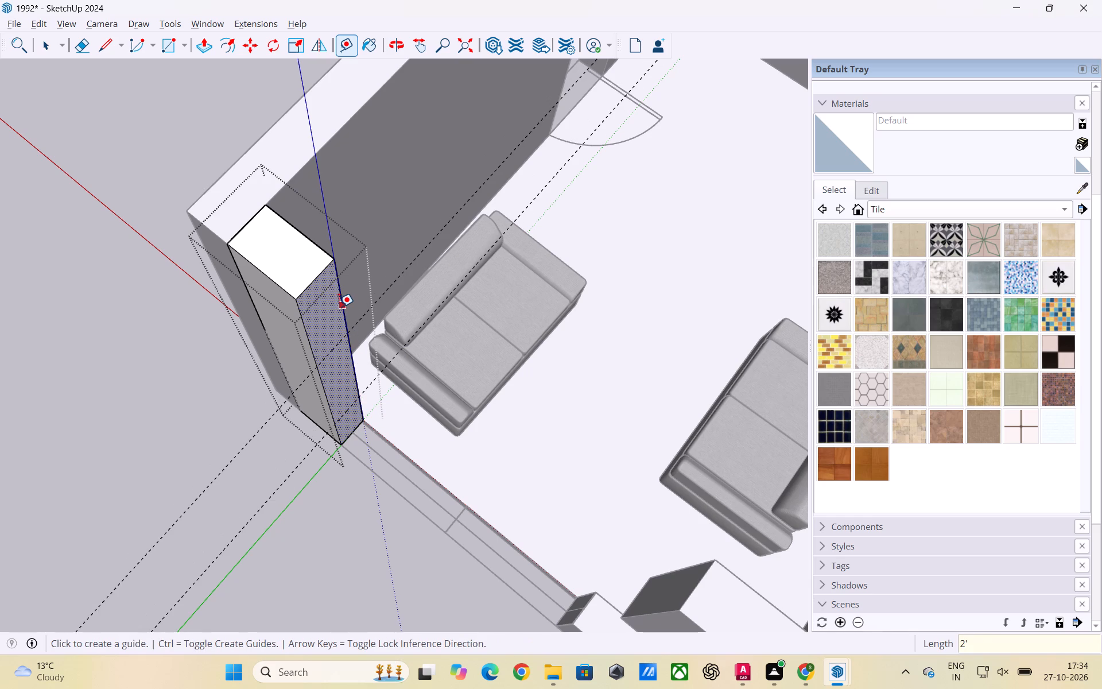
Inside the pier behind the sofa, copy the window-side face's top edge onto the 3' upper guide and the 2' lower guide.
key(space)
click(308, 287)
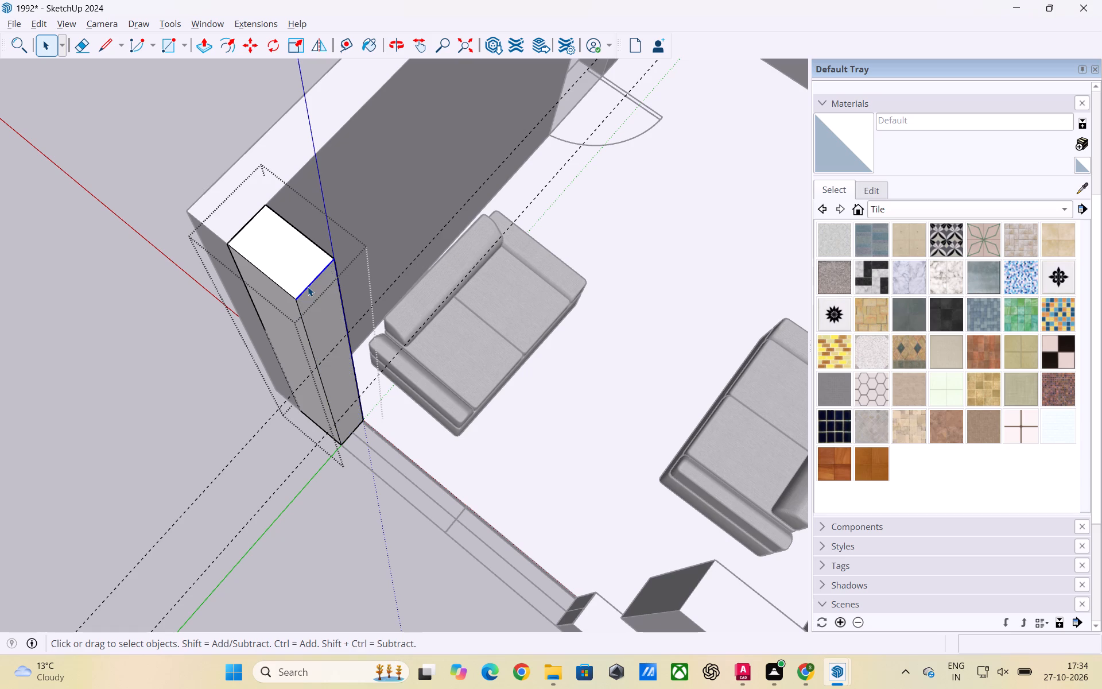
key(m)
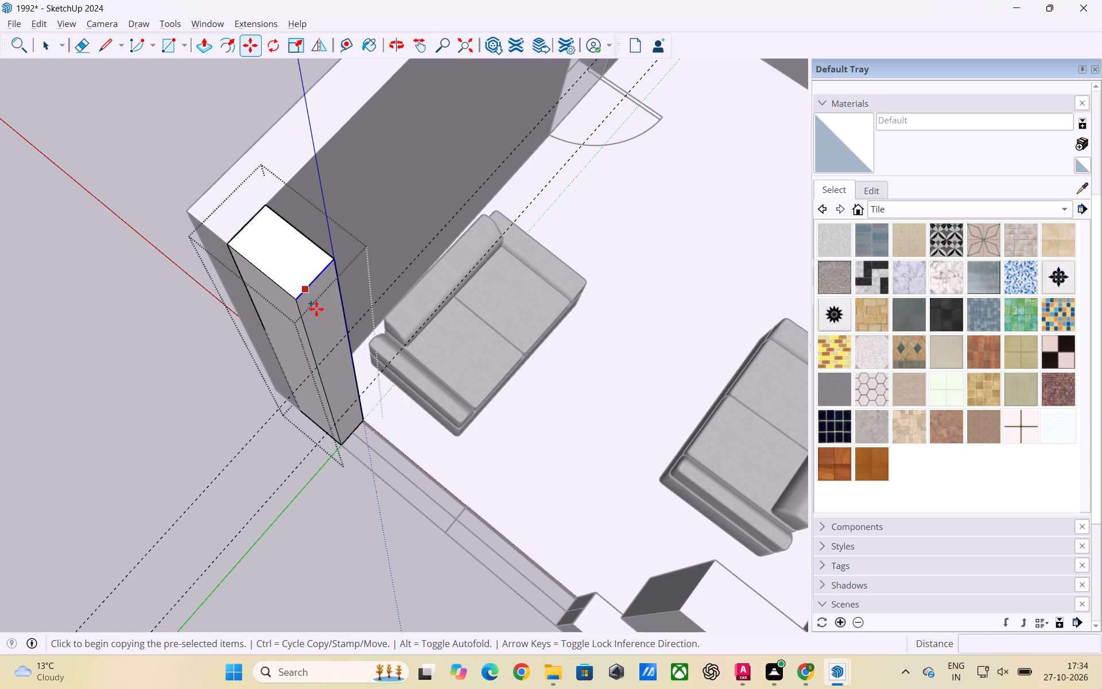
click(320, 278)
click(336, 345)
scroll(336, 350, up, 3)
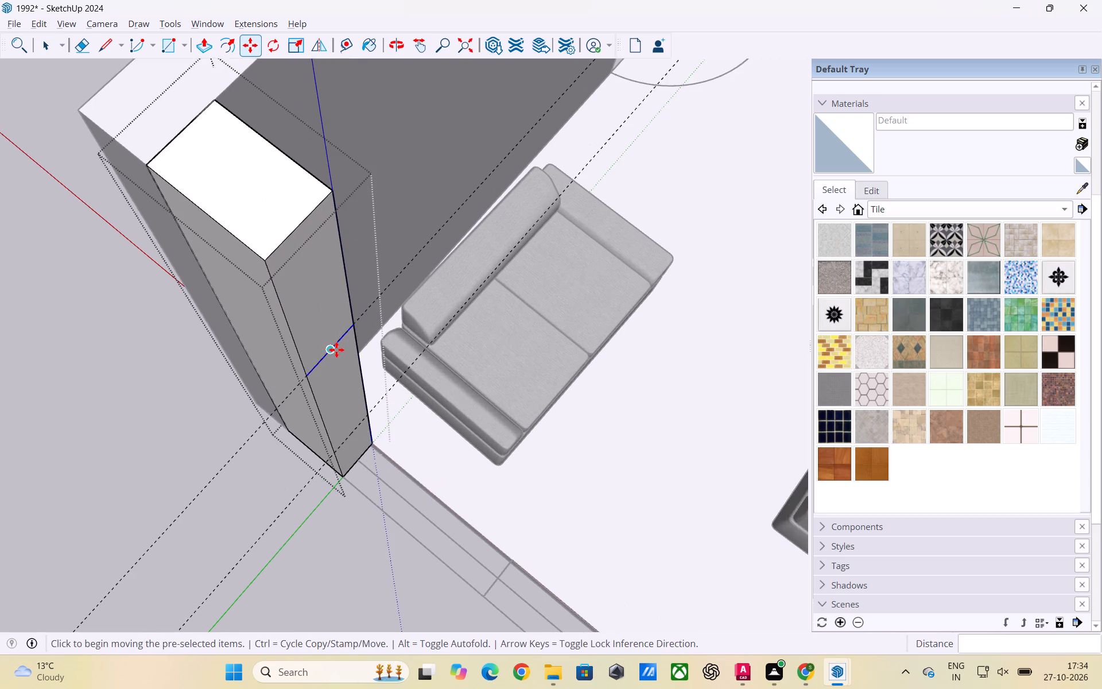
scroll(336, 350, up, 6)
key(m)
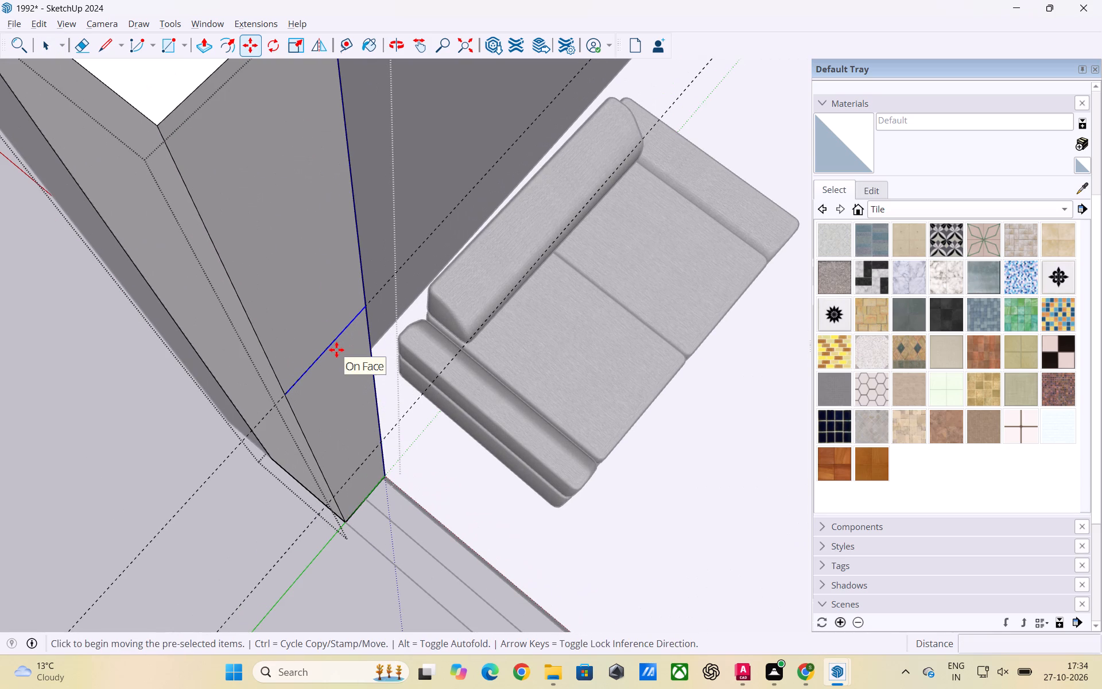
click(328, 346)
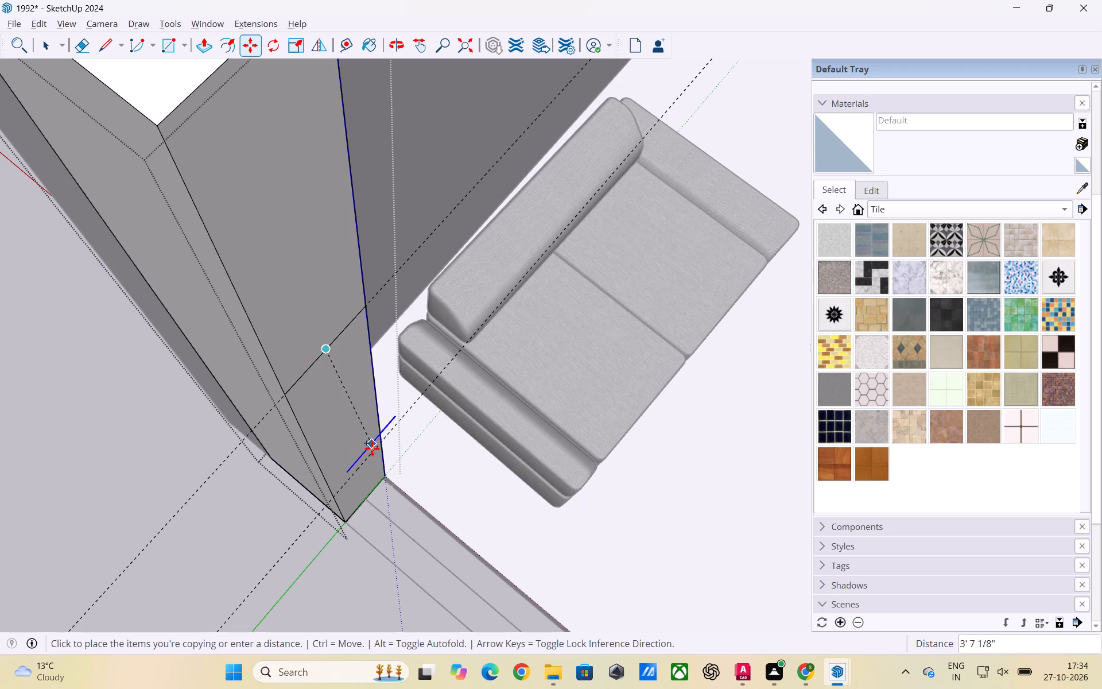
click(362, 466)
key(space)
scroll(370, 427, down, 3)
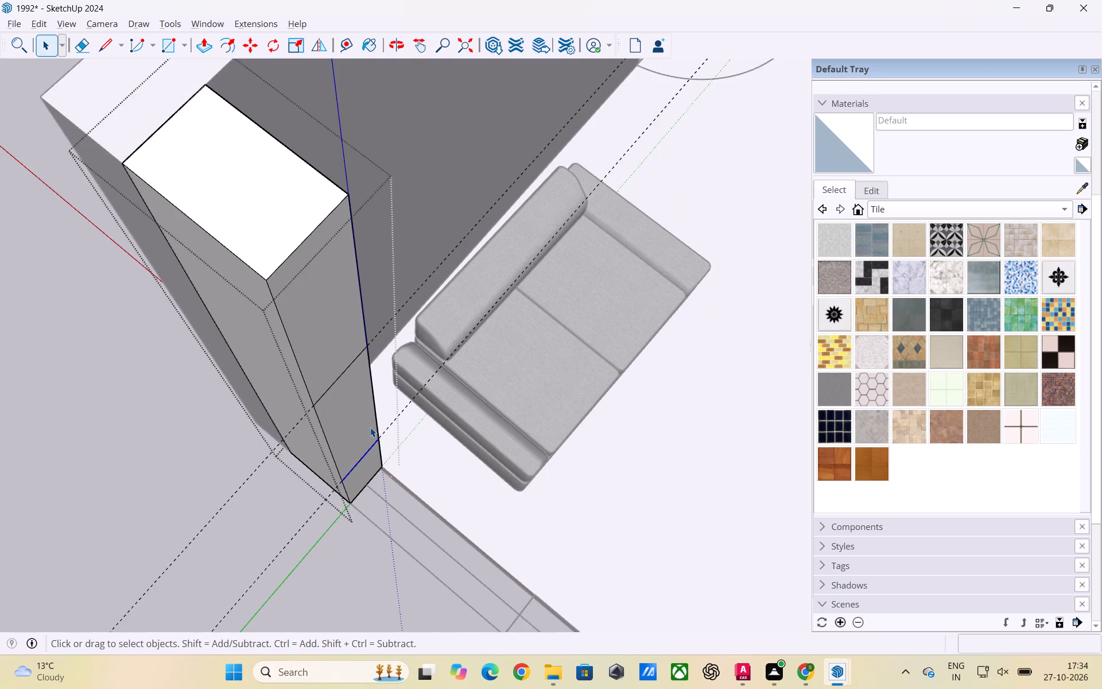
scroll(370, 427, down, 6)
click(243, 455)
Delete all guides from the model.
scroll(363, 466, up, 3)
scroll(191, 332, down, 6)
middle_drag(276, 378, 276, 342)
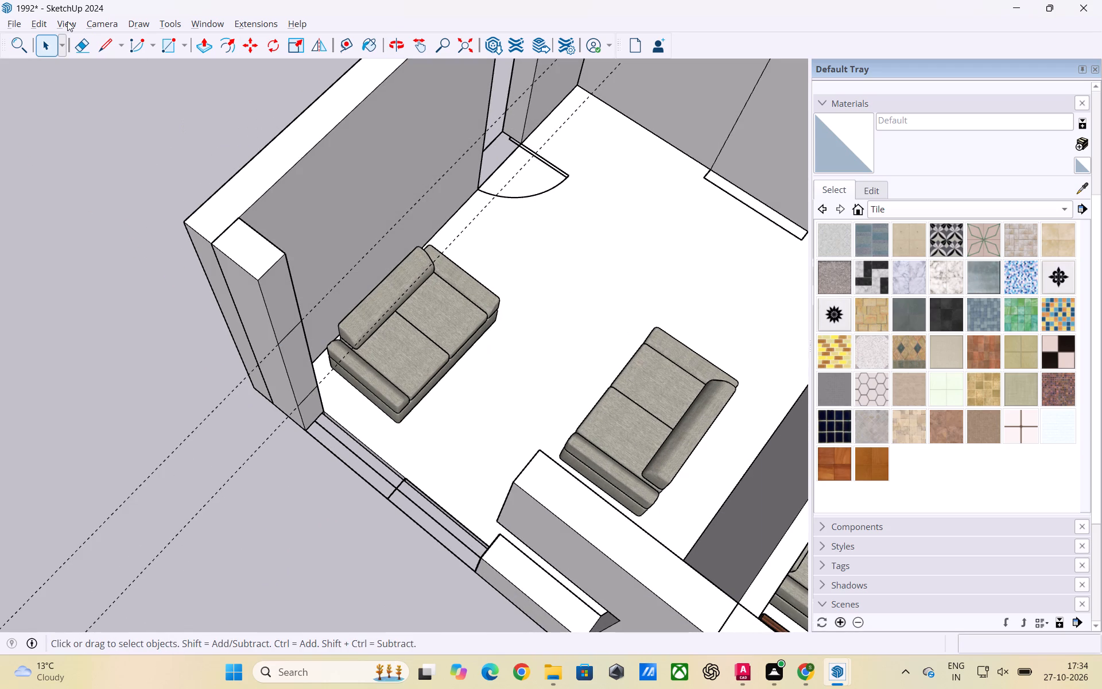
click(45, 22)
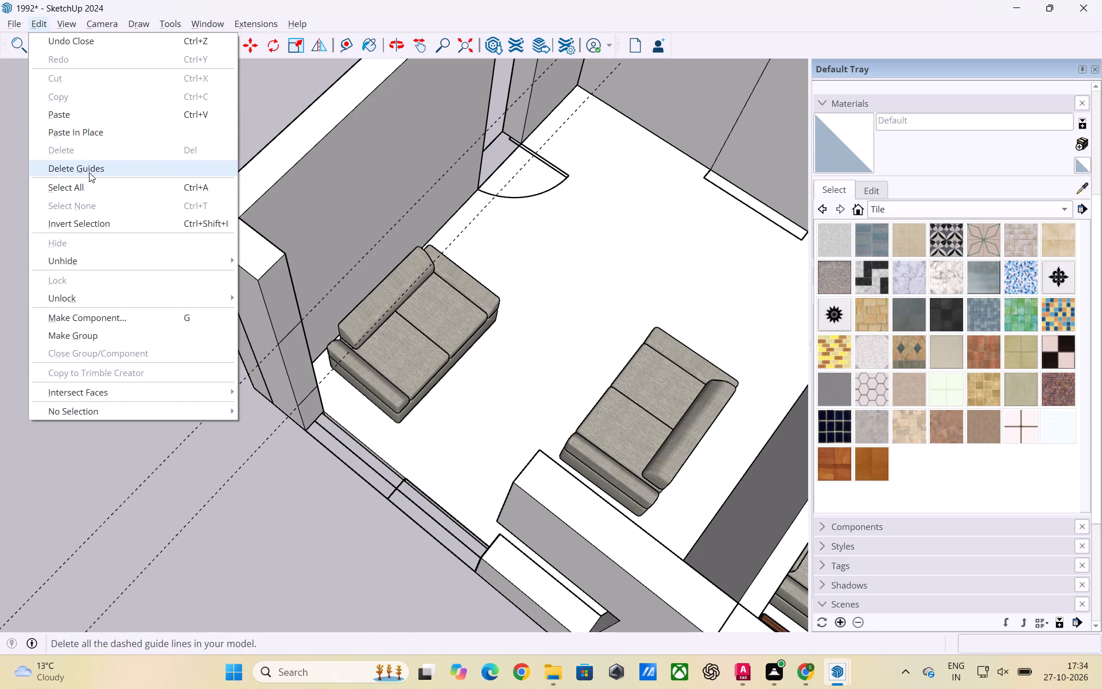
click(91, 170)
Inside the pier behind the sofa, pull the lowest section of its window-side face out about 3' to form a sill wall.
scroll(242, 426, up, 2)
middle_drag(254, 425, 278, 425)
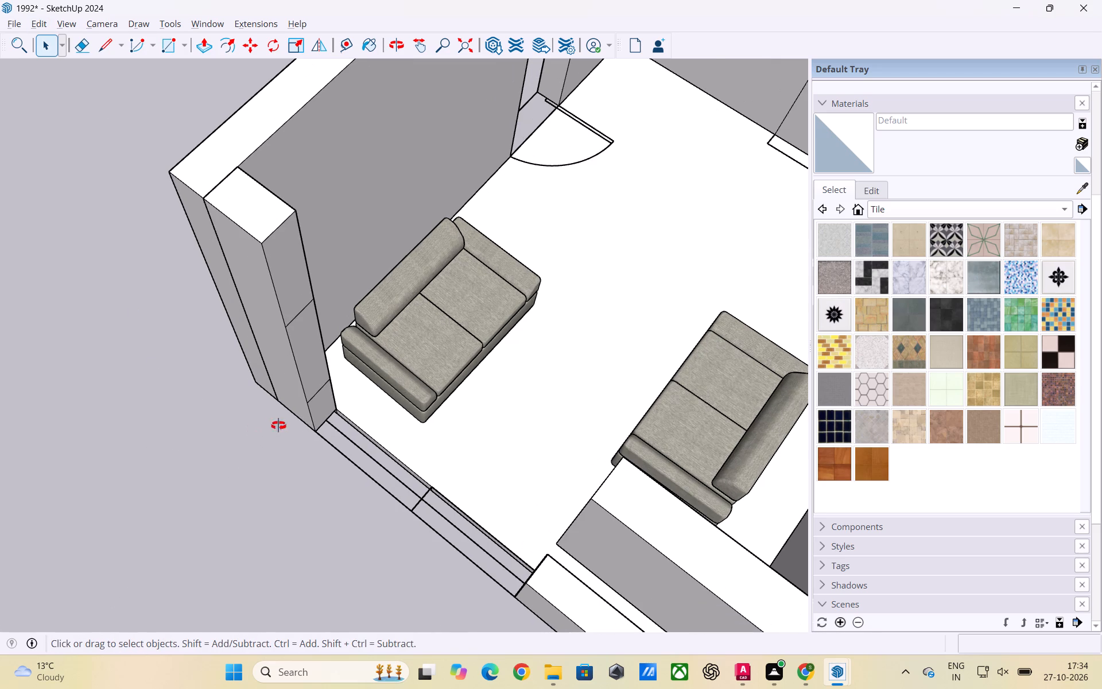
middle_drag(278, 425, 329, 422)
scroll(345, 416, up, 2)
double_click(329, 429)
click(332, 429)
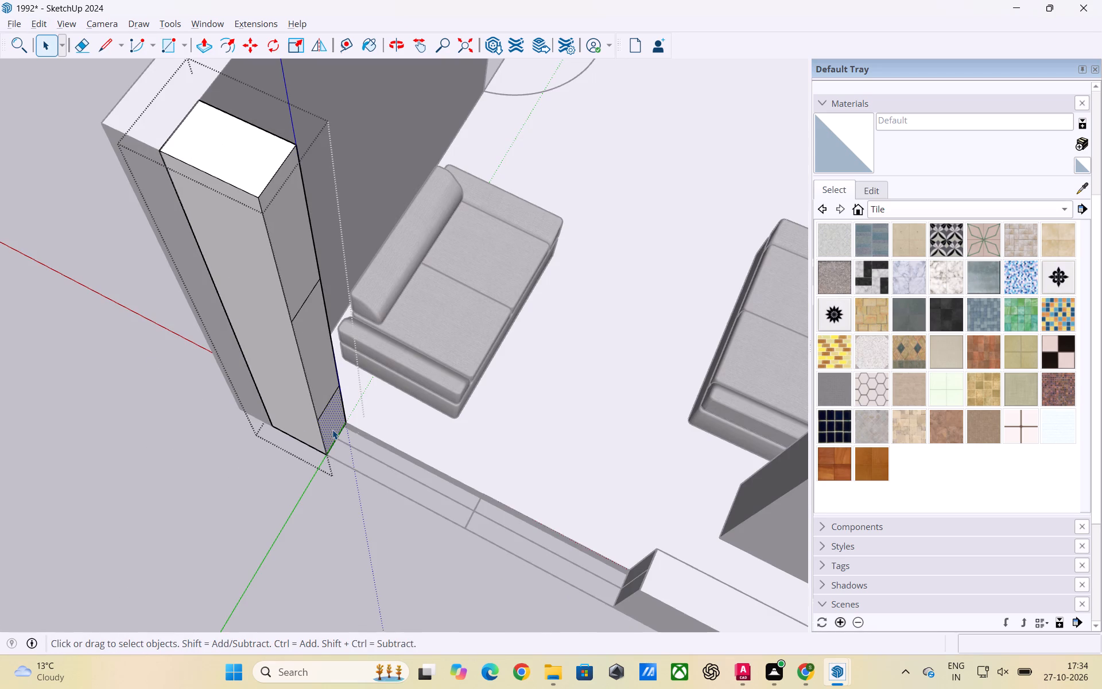
key(p)
click(332, 429)
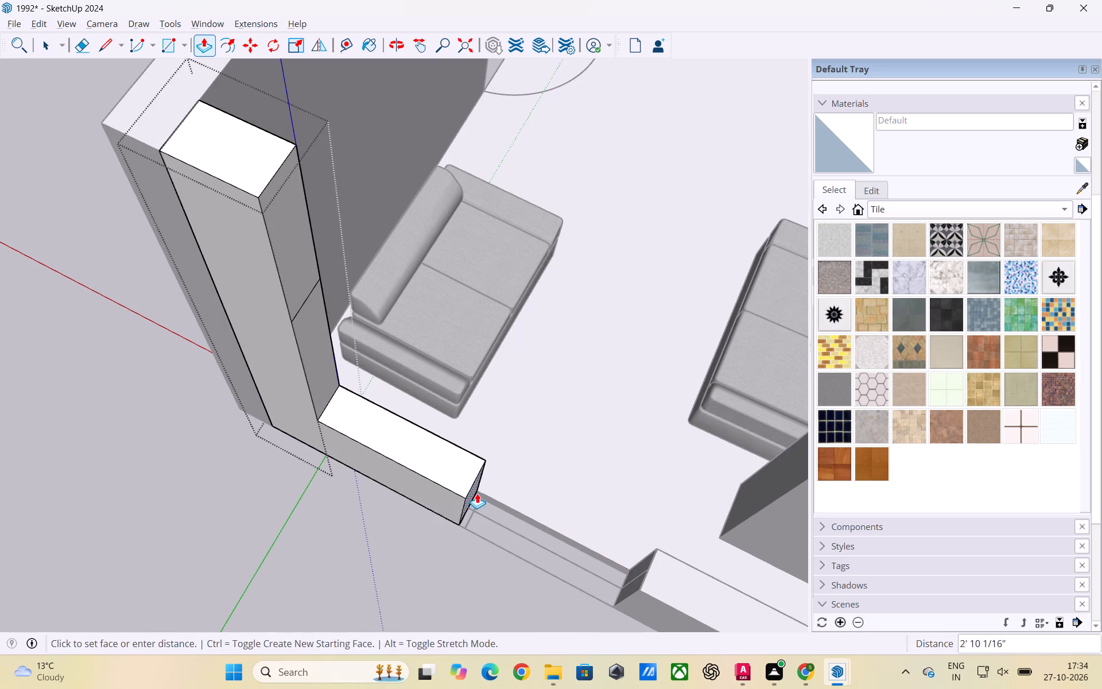
click(479, 494)
key(space)
click(398, 553)
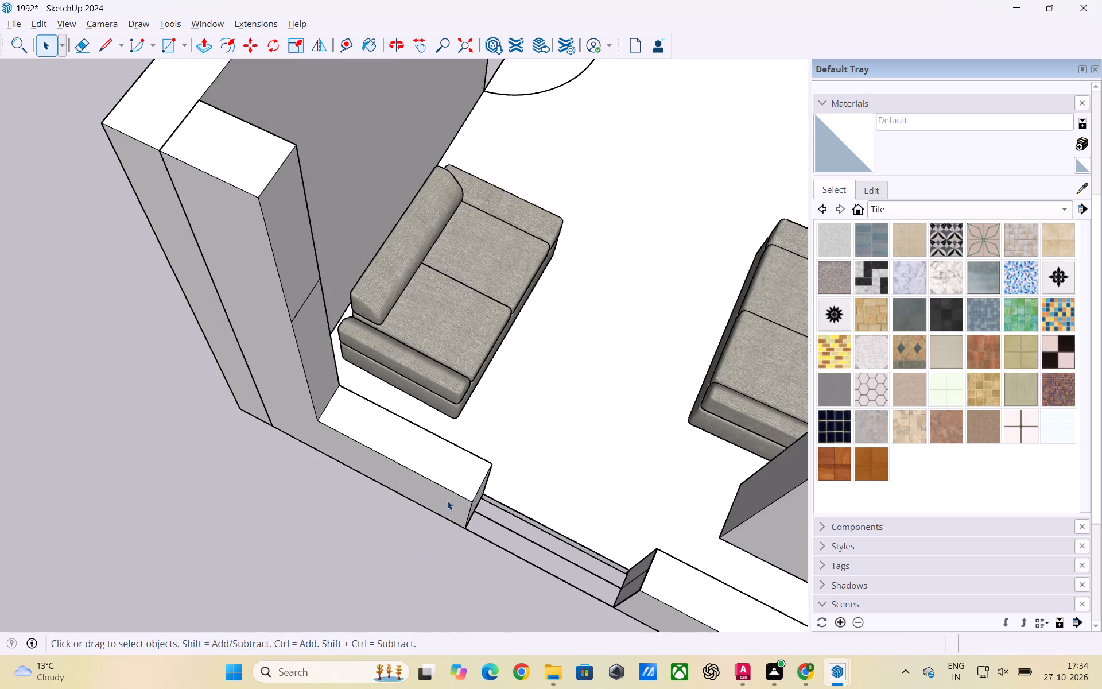
Inside the same pier, pull the top section of its window-side face out 3', level with the sill wall's end, to form the lintel.
scroll(447, 500, down, 6)
middle_drag(439, 482, 323, 429)
scroll(327, 376, up, 1)
double_click(336, 311)
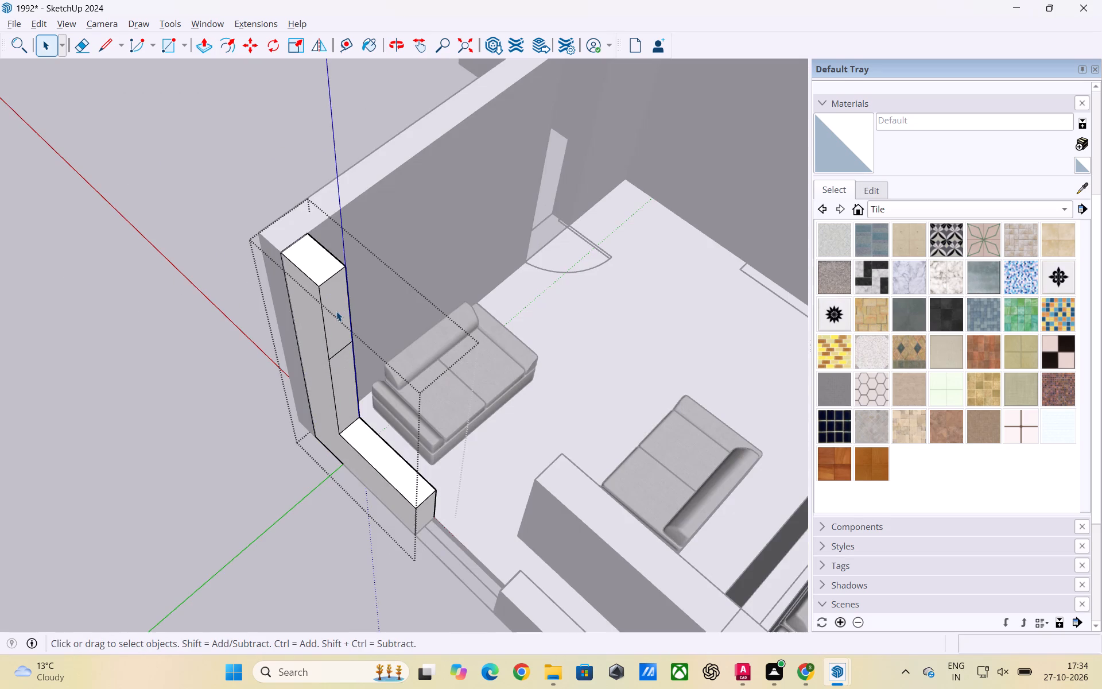
click(336, 311)
click(336, 326)
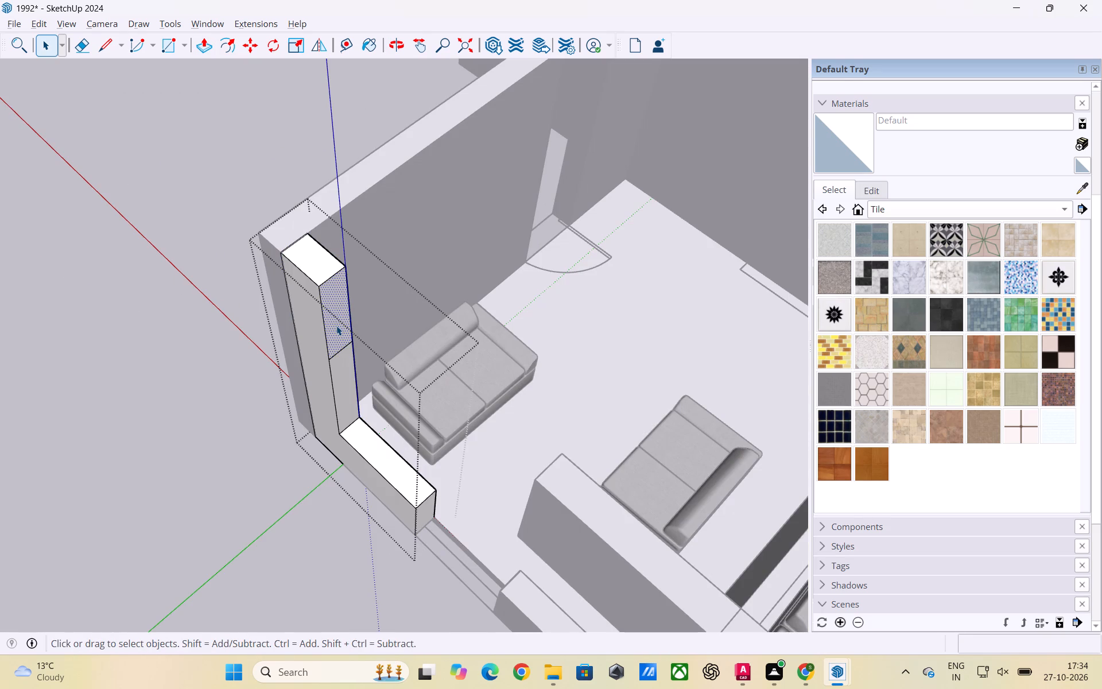
key(p)
click(336, 326)
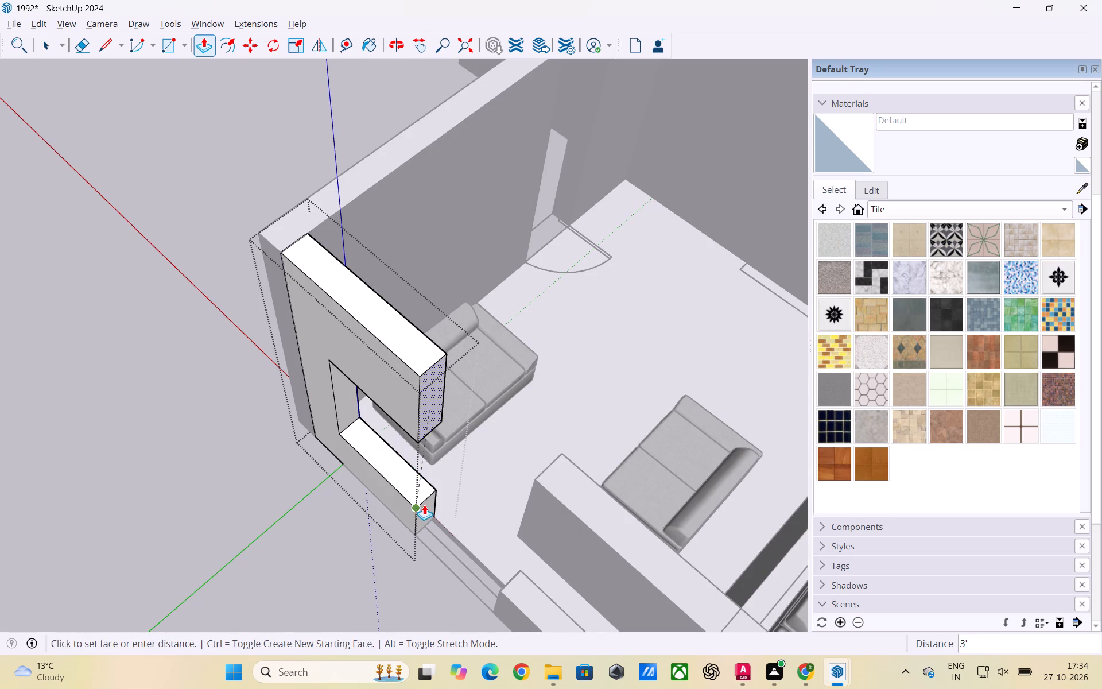
click(425, 507)
key(space)
click(267, 515)
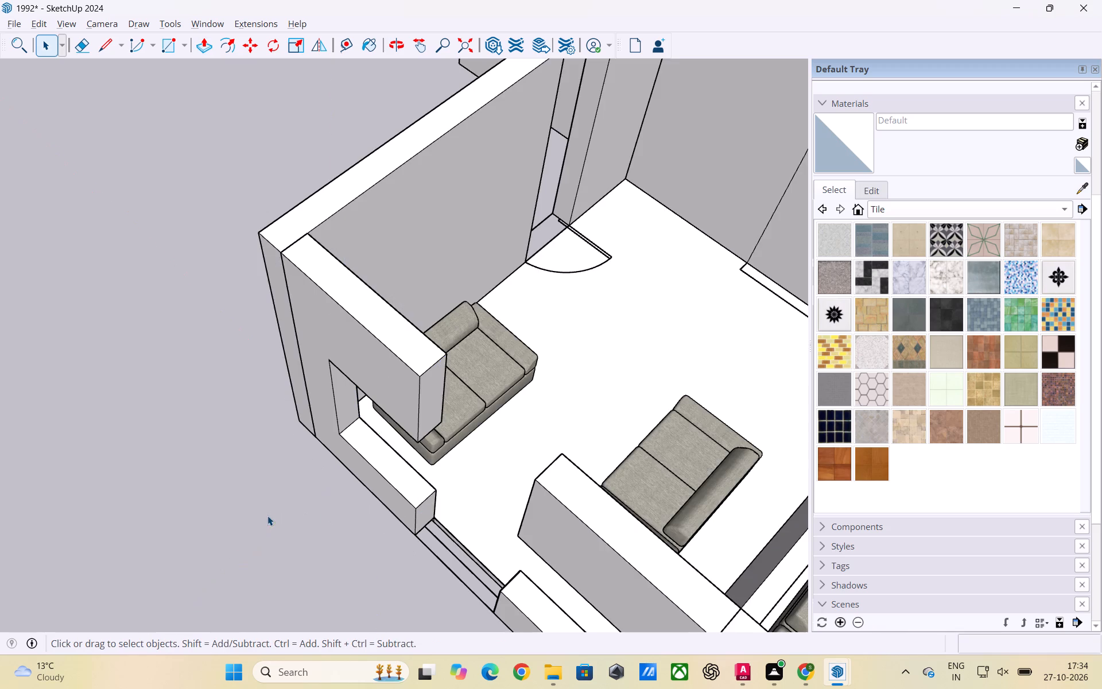
Examine the gap between the two sill walls in the sitting room window opening and the floor edge there, from above and below.
scroll(330, 533, up, 3)
middle_drag(340, 526, 425, 451)
scroll(305, 340, down, 3)
scroll(412, 385, down, 3)
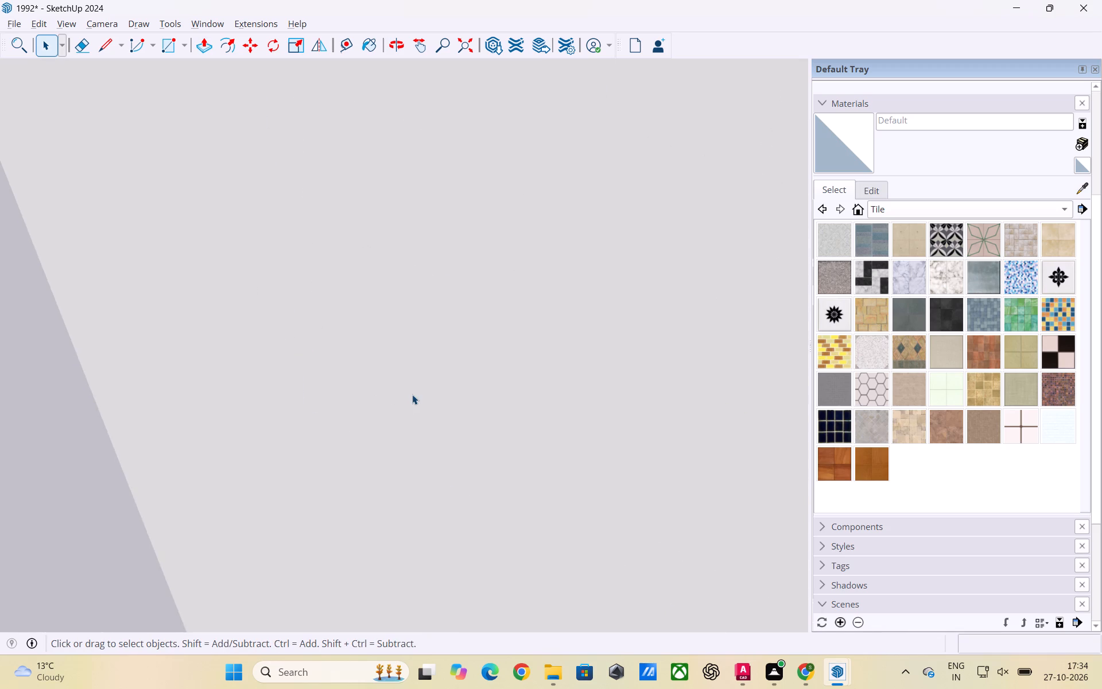
scroll(412, 394, down, 20)
scroll(412, 394, down, 8)
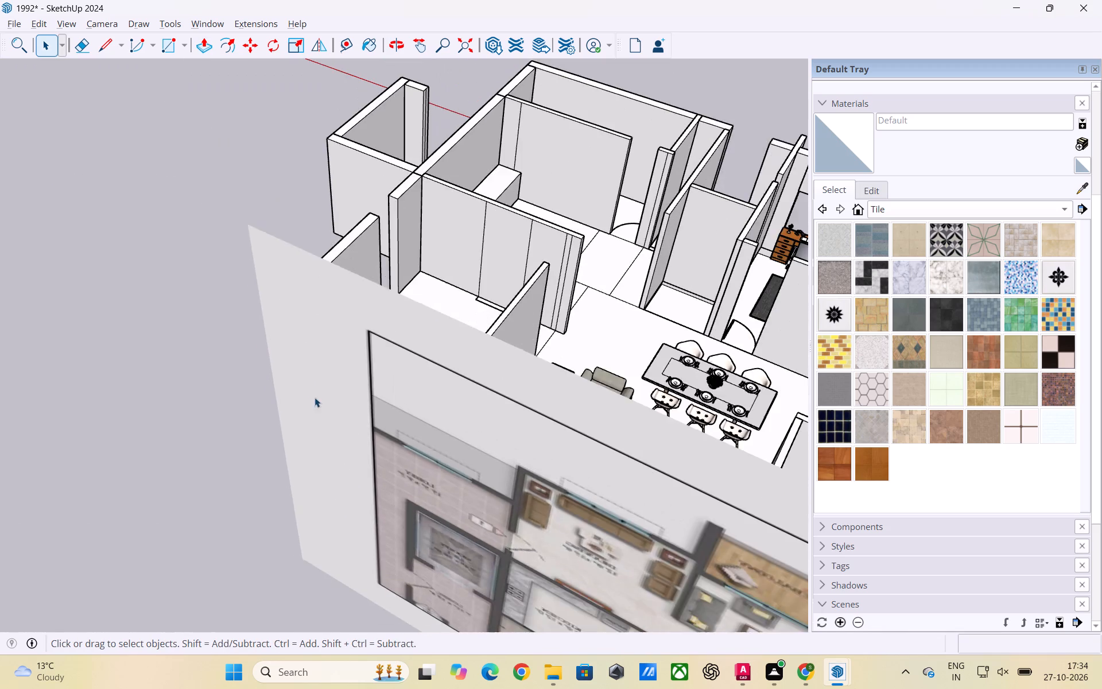
scroll(315, 397, down, 15)
middle_drag(420, 417, 364, 500)
scroll(418, 432, up, 2)
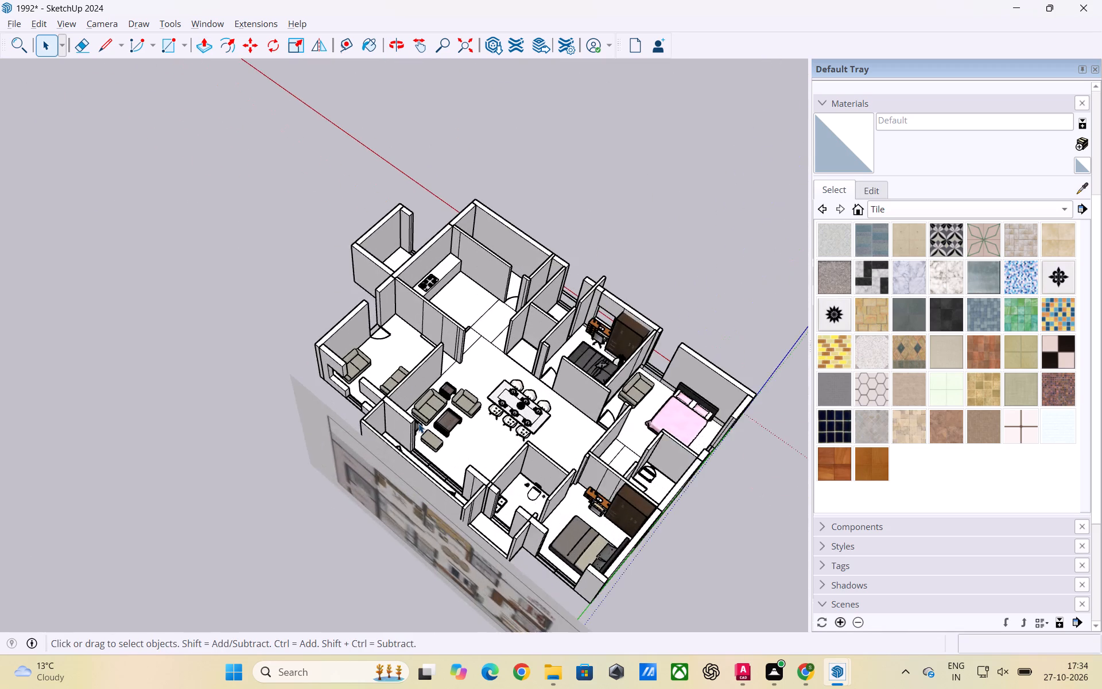
scroll(418, 423, up, 4)
scroll(341, 412, up, 3)
middle_drag(334, 399, 397, 357)
scroll(399, 386, up, 1)
scroll(353, 344, up, 3)
middle_drag(358, 354, 408, 485)
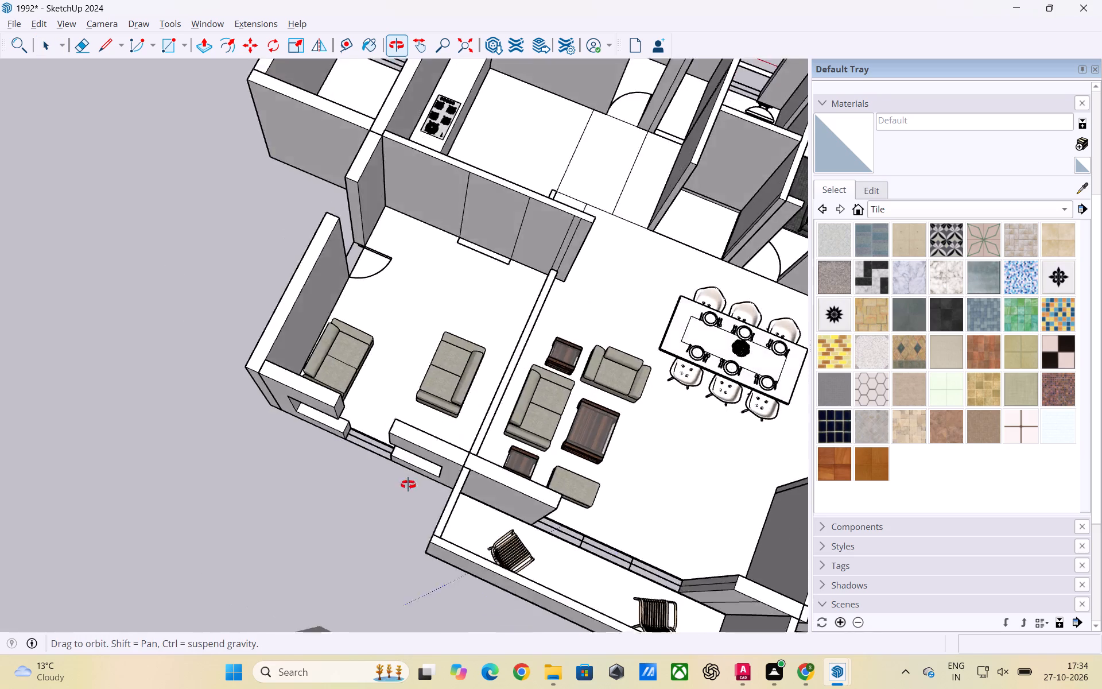
middle_drag(408, 485, 576, 484)
scroll(403, 423, up, 12)
middle_drag(416, 447, 391, 458)
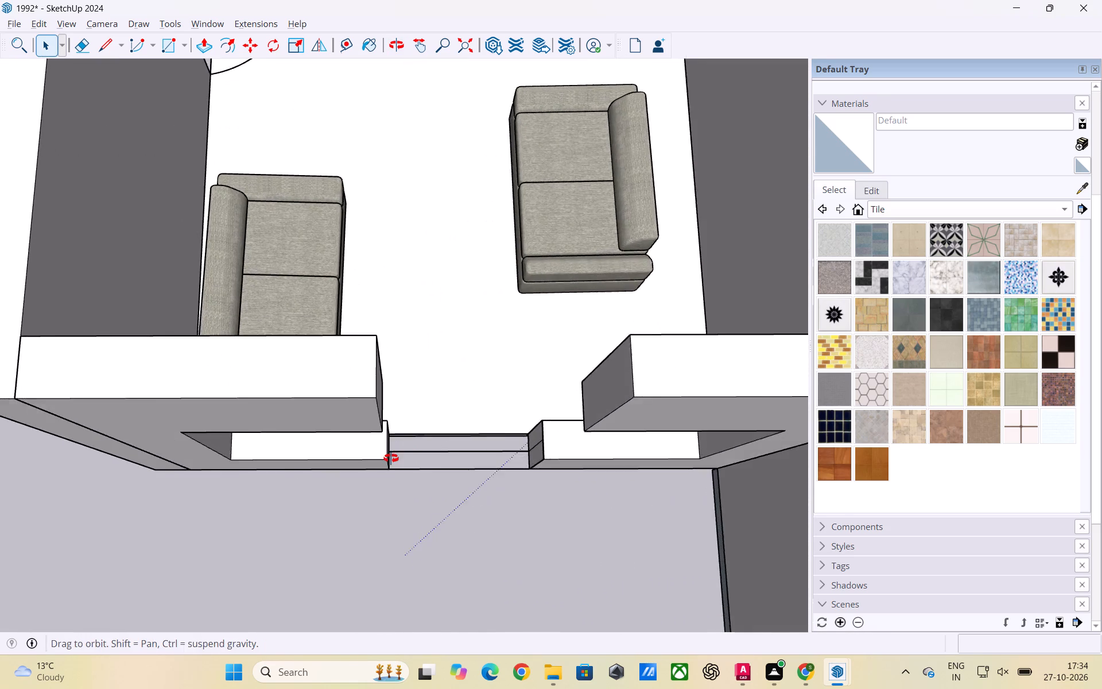
middle_drag(391, 458, 379, 456)
scroll(379, 443, up, 13)
scroll(318, 404, down, 4)
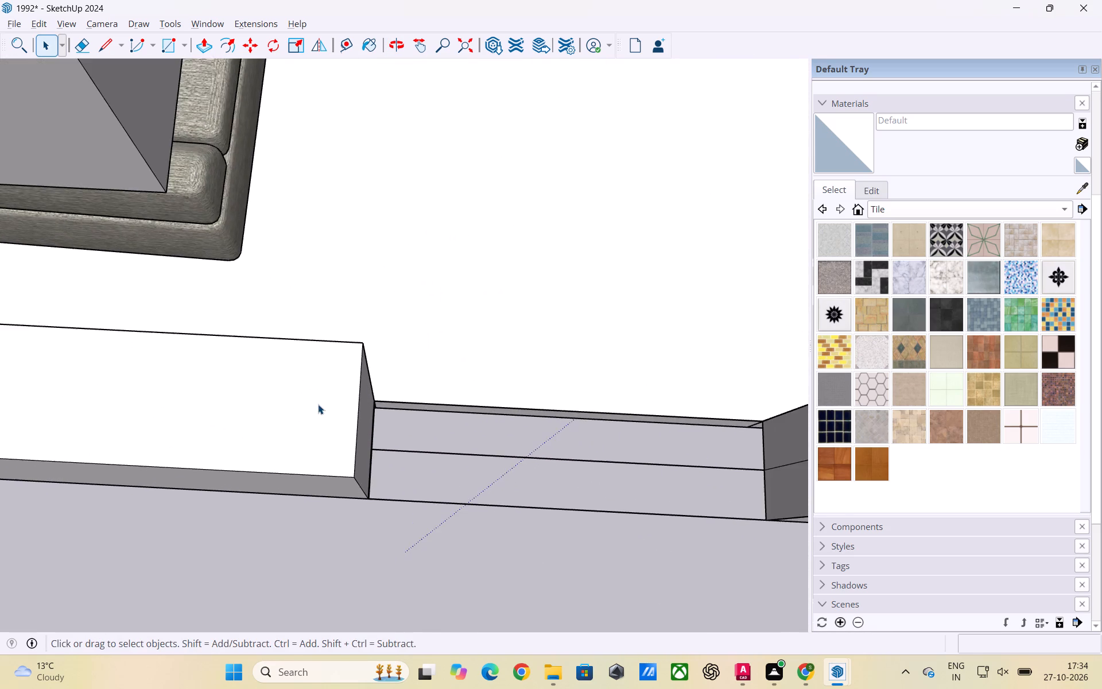
scroll(318, 404, down, 8)
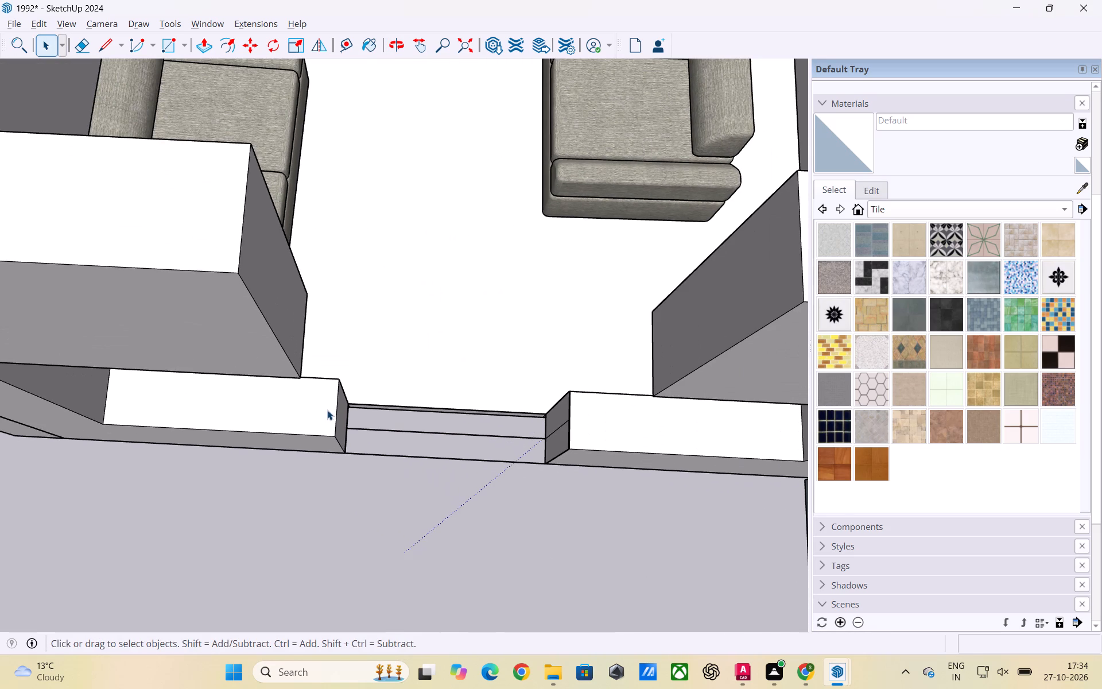
scroll(410, 442, up, 3)
scroll(332, 420, up, 2)
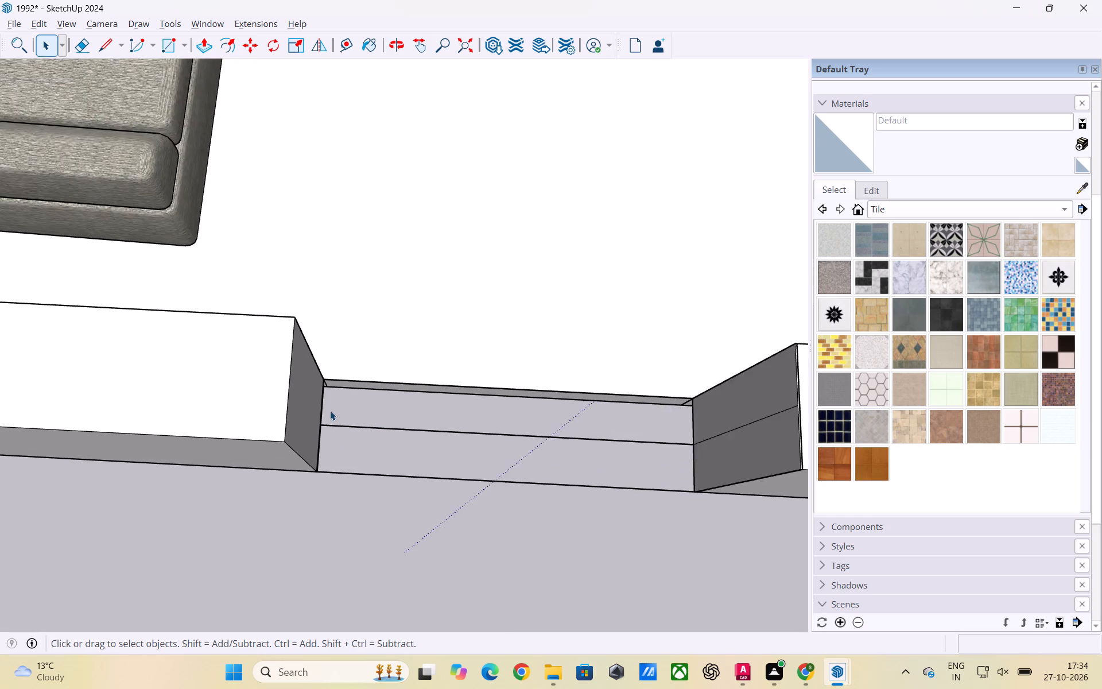
scroll(330, 411, up, 14)
middle_drag(335, 382, 387, 377)
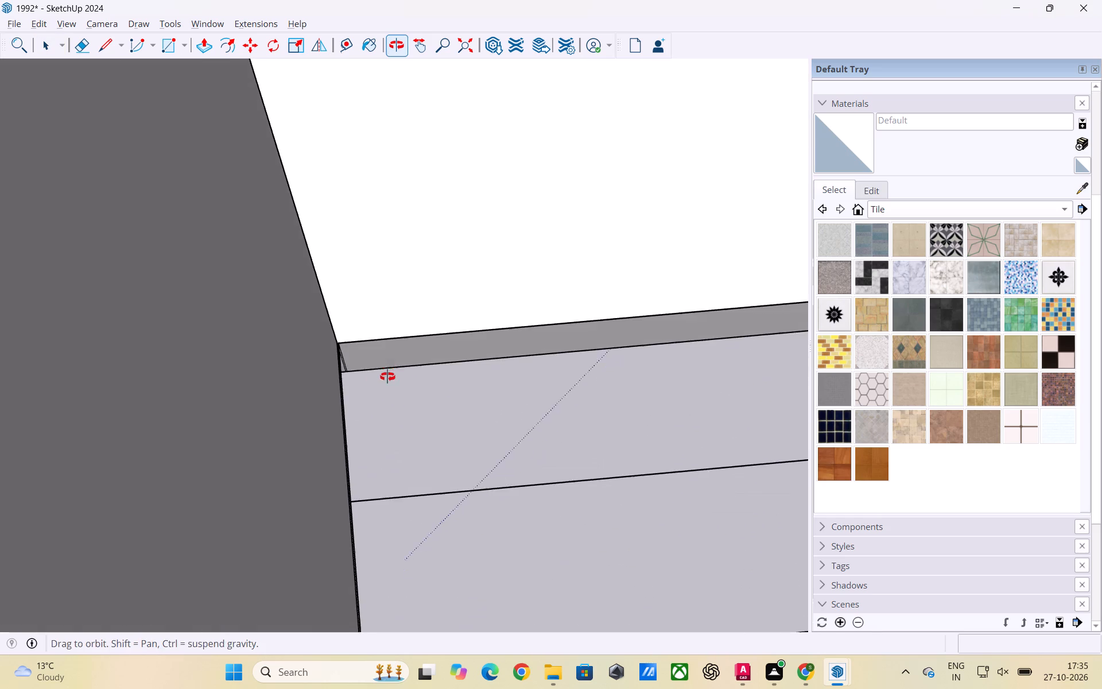
middle_drag(387, 377, 389, 367)
scroll(360, 355, down, 6)
middle_drag(374, 508, 372, 323)
scroll(361, 574, up, 2)
middle_drag(350, 499, 381, 365)
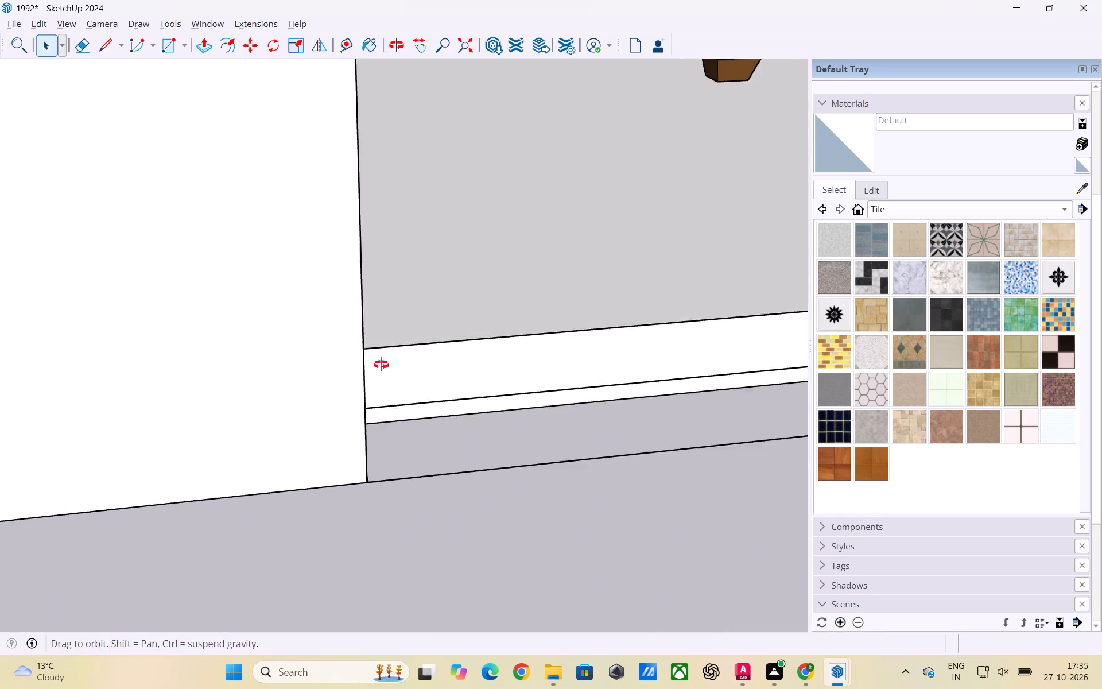
middle_drag(381, 365, 399, 238)
scroll(390, 508, up, 3)
middle_drag(374, 462, 394, 295)
scroll(460, 413, down, 8)
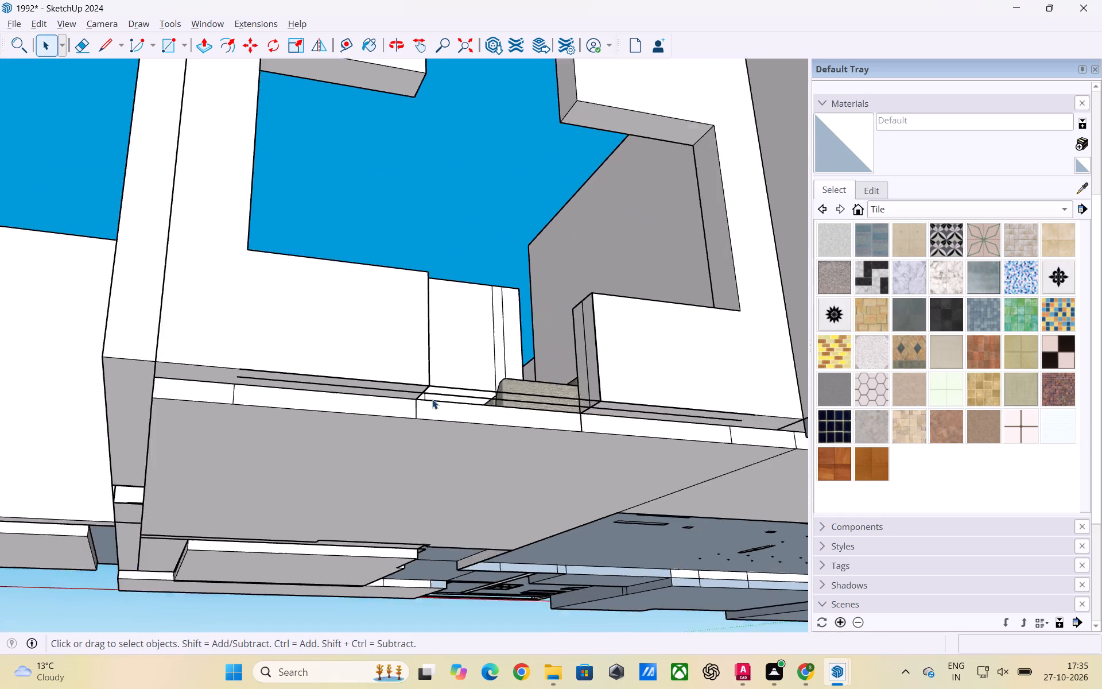
scroll(432, 399, down, 1)
middle_drag(402, 432, 412, 375)
scroll(321, 384, down, 3)
middle_drag(499, 376, 451, 363)
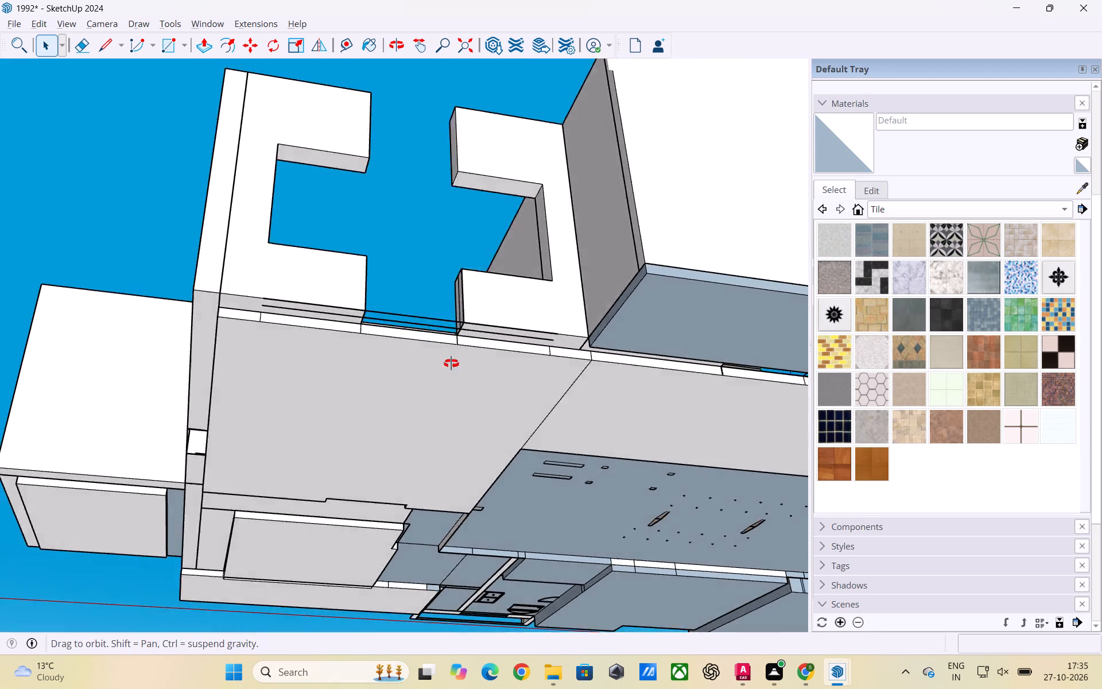
middle_drag(451, 363, 389, 350)
scroll(637, 405, up, 2)
scroll(703, 428, down, 2)
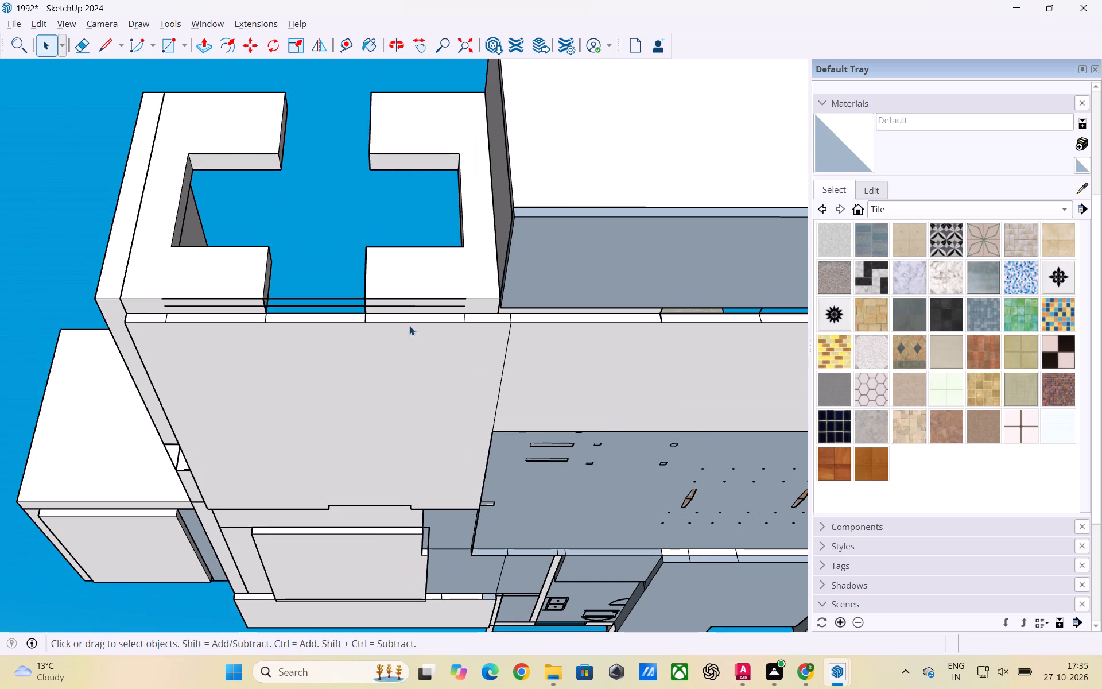
Examine the underside of the whole house model and the floor plan image beside it.
middle_drag(409, 306, 459, 210)
scroll(660, 301, down, 6)
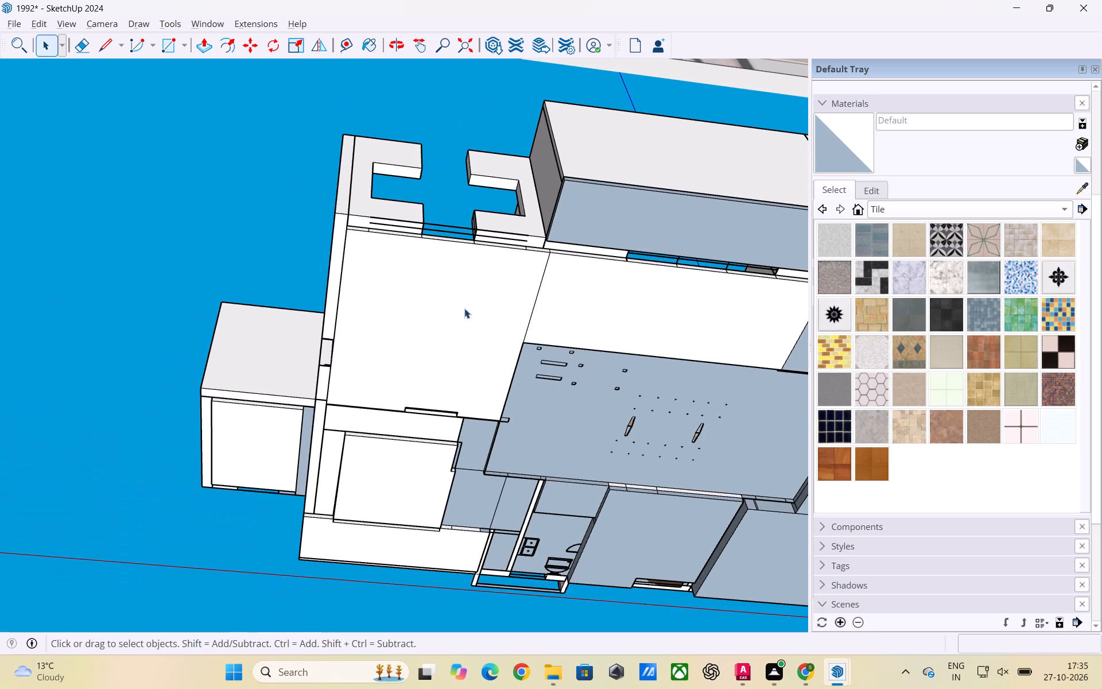
middle_drag(765, 354, 352, 323)
scroll(663, 295, down, 3)
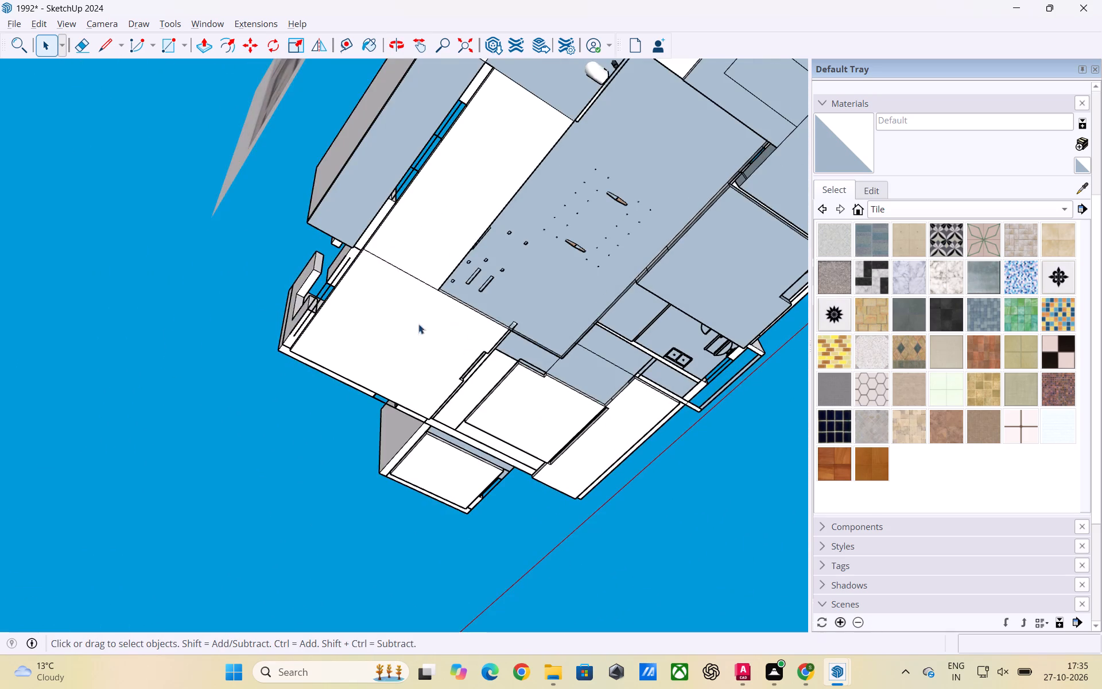
scroll(599, 331, down, 6)
middle_drag(437, 371, 236, 284)
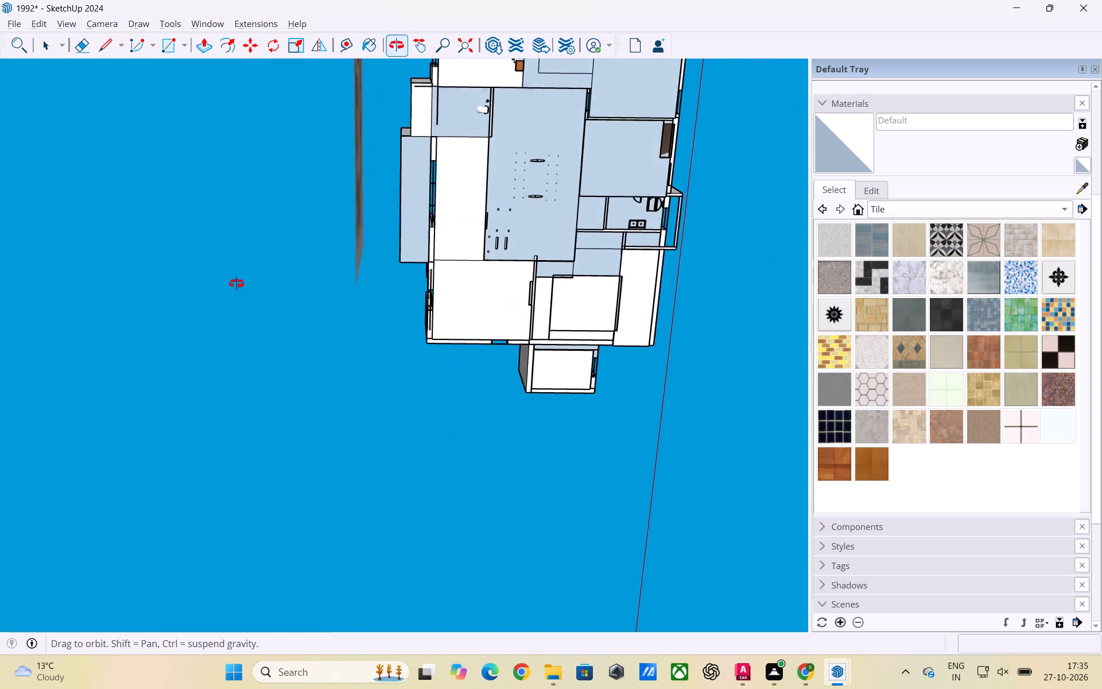
middle_drag(236, 284, 243, 322)
scroll(478, 340, up, 3)
scroll(452, 357, down, 7)
middle_drag(374, 420, 854, 325)
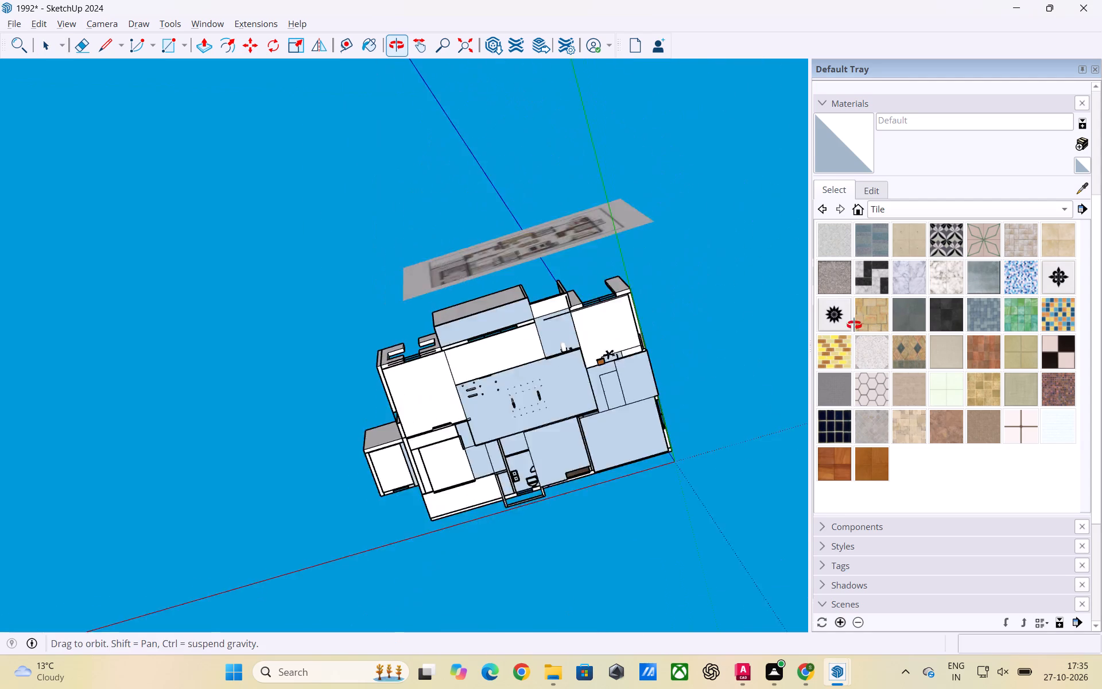
middle_drag(854, 325, 863, 304)
scroll(475, 316, up, 6)
middle_drag(505, 297, 527, 582)
scroll(509, 320, down, 1)
scroll(412, 375, up, 2)
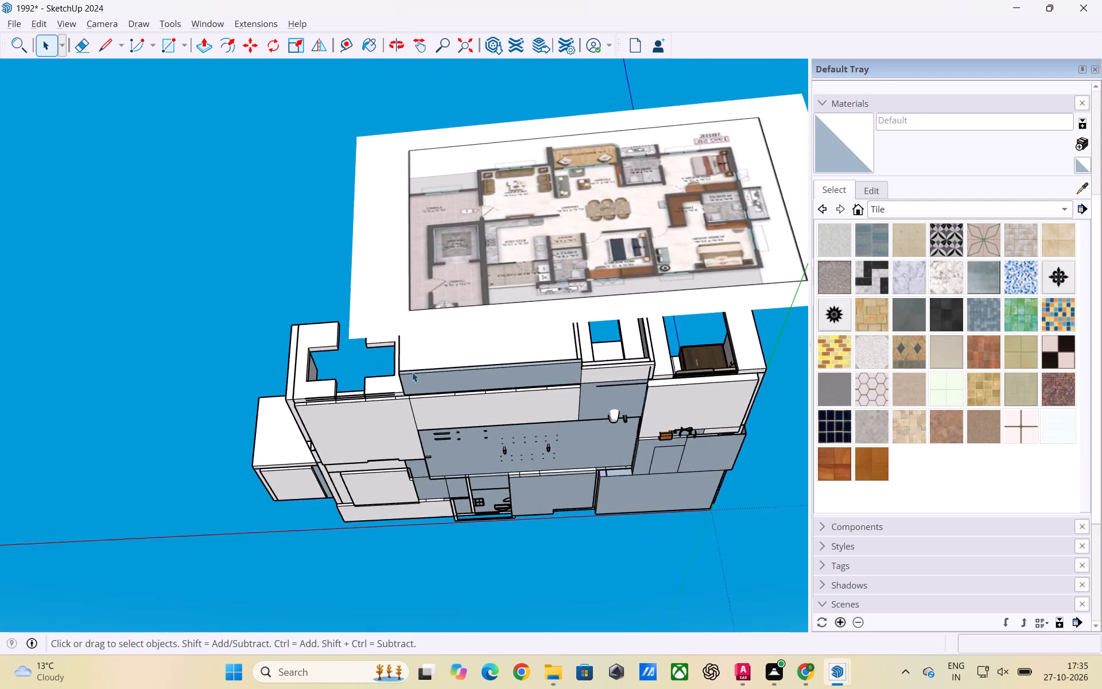
Inside the floor slab, pull the short end section of its edge below the sitting room window wall out 9".
scroll(412, 372, up, 5)
middle_drag(416, 400, 424, 431)
scroll(389, 404, up, 8)
middle_drag(374, 397, 462, 386)
scroll(193, 409, down, 4)
scroll(94, 400, up, 2)
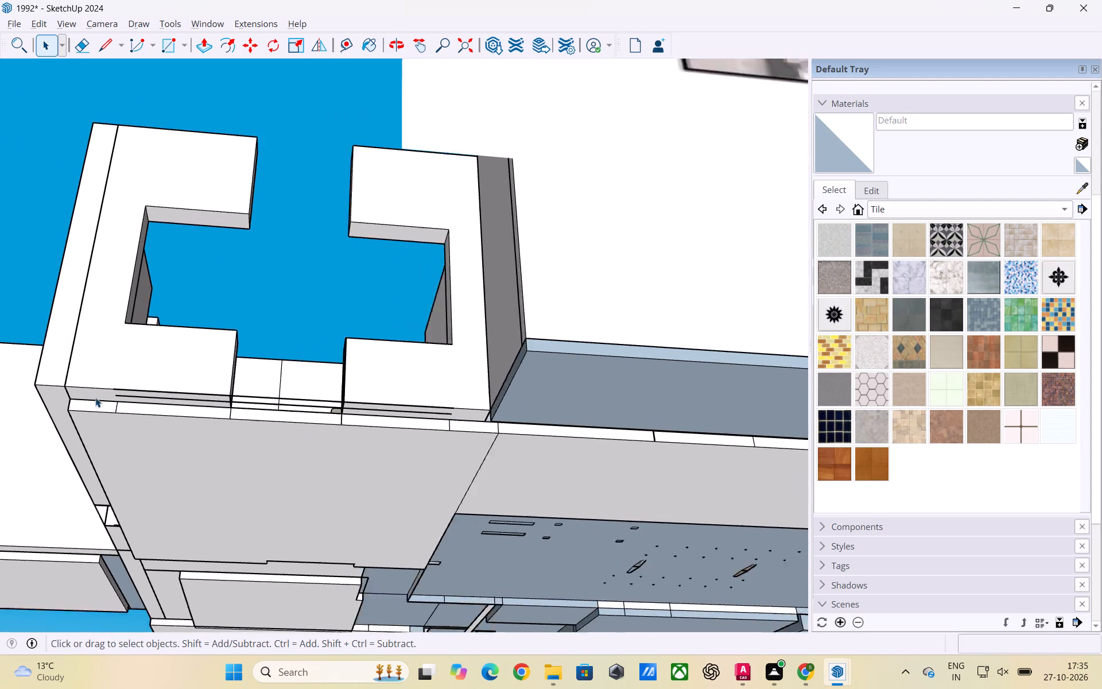
scroll(95, 397, up, 1)
scroll(100, 399, down, 1)
scroll(101, 400, up, 4)
middle_drag(107, 417, 121, 396)
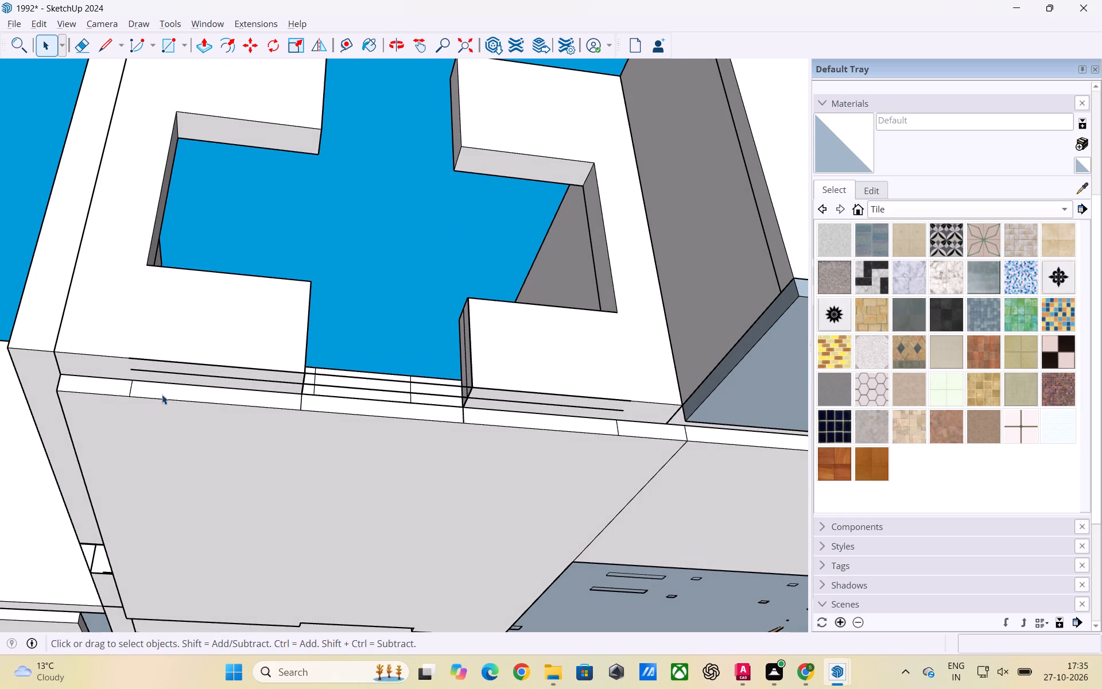
triple_click(188, 395)
click(189, 395)
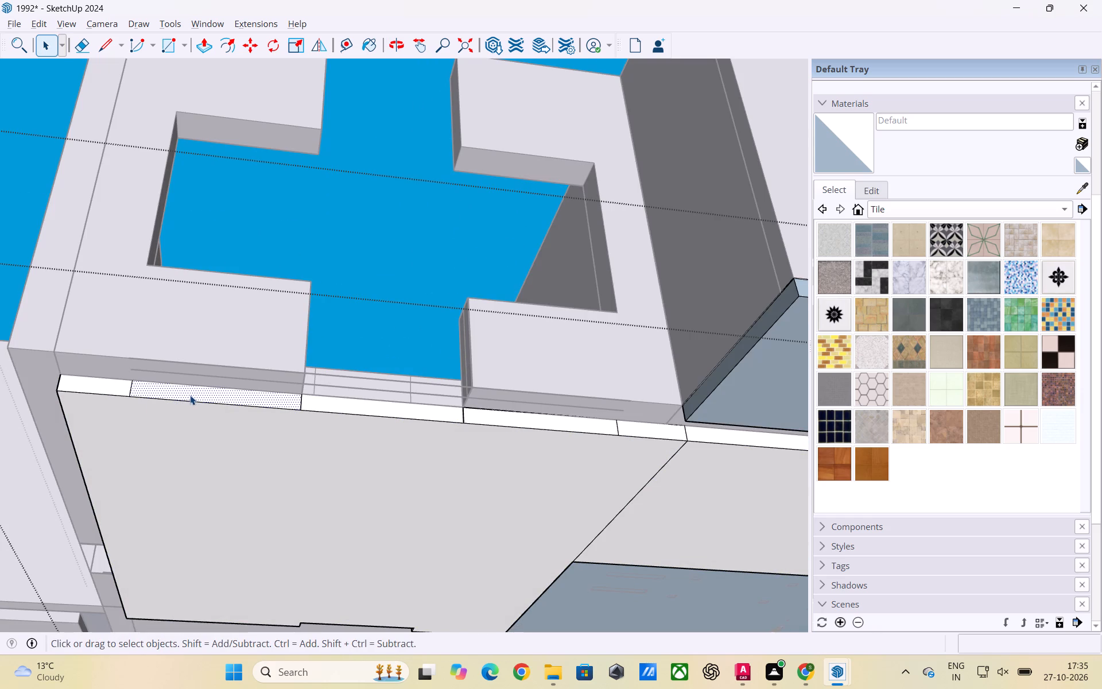
click(100, 389)
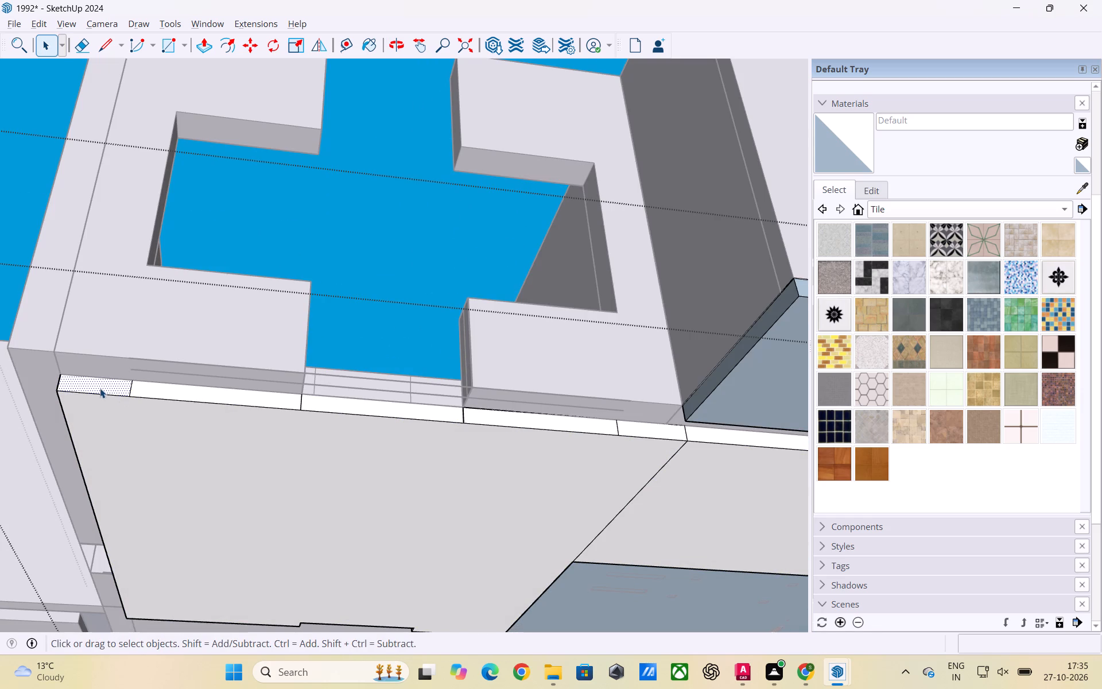
key(p)
click(105, 386)
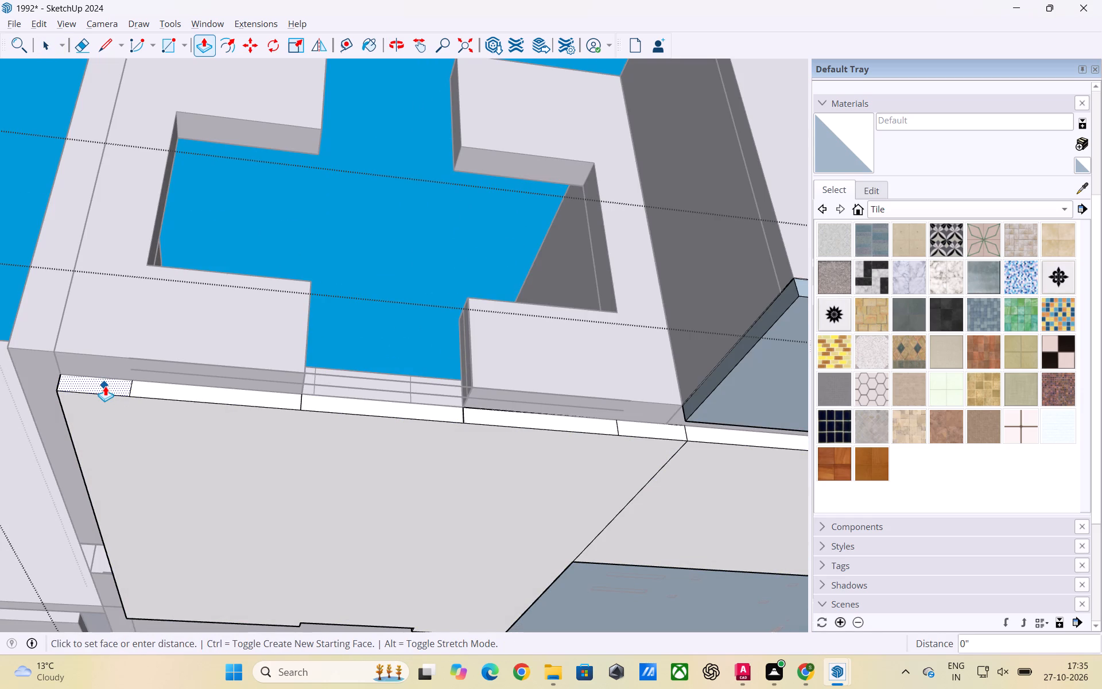
click(155, 328)
key(space)
click(397, 268)
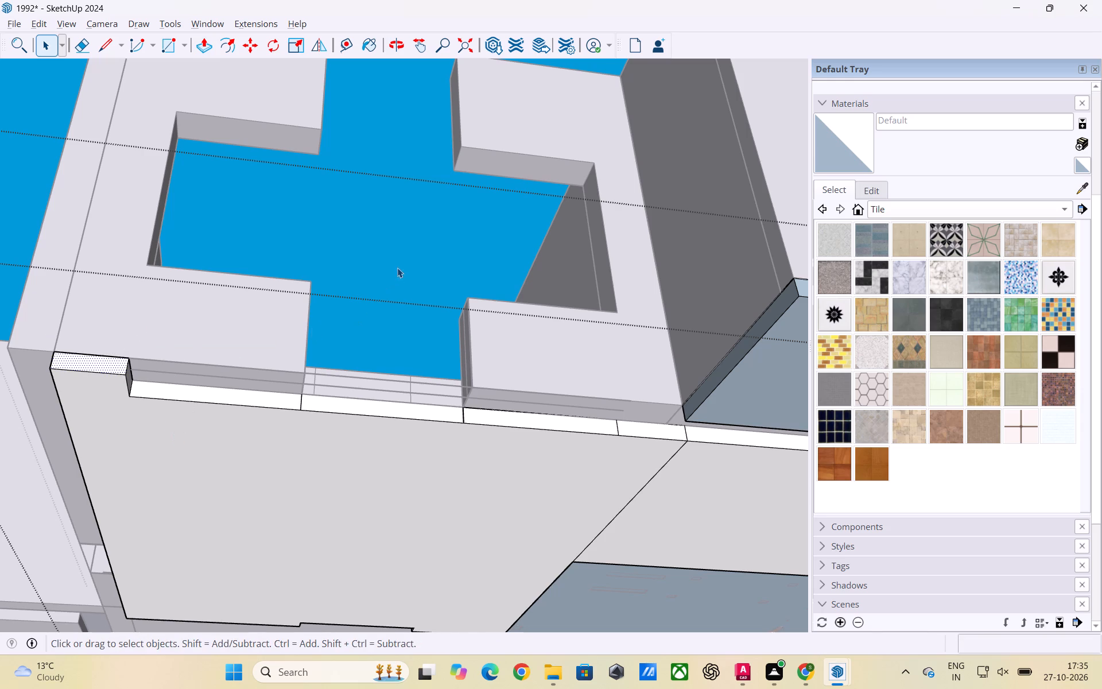
Pull the adjacent floor edge section, below the first sill wall, out 9" level with the extended end section.
double_click(245, 397)
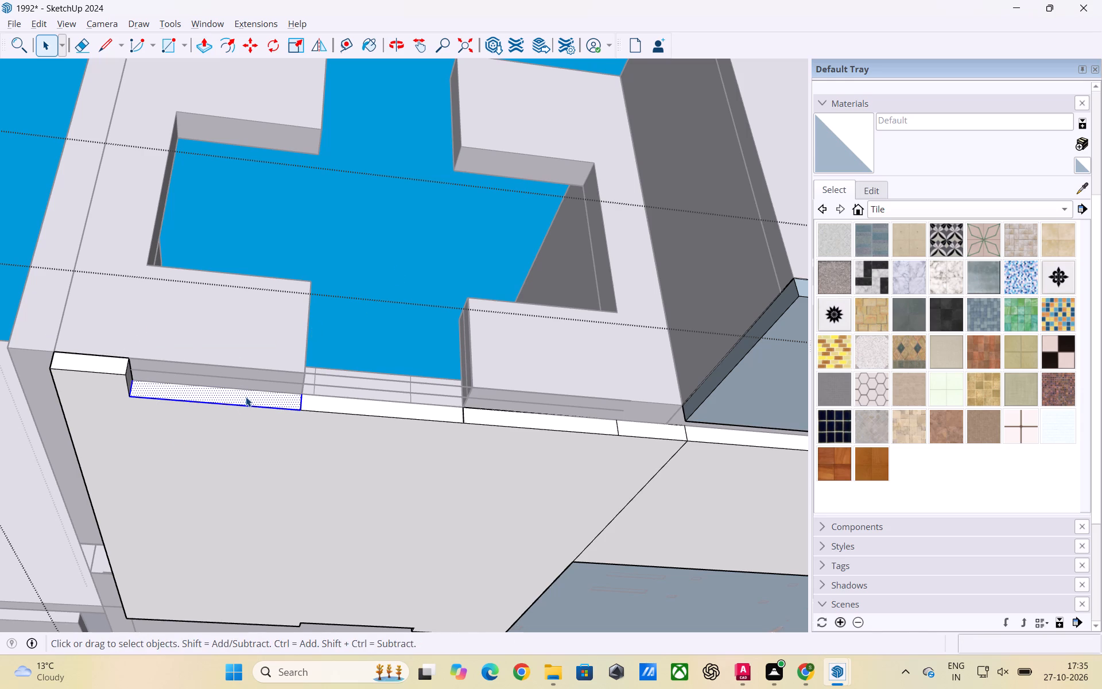
key(p)
click(246, 397)
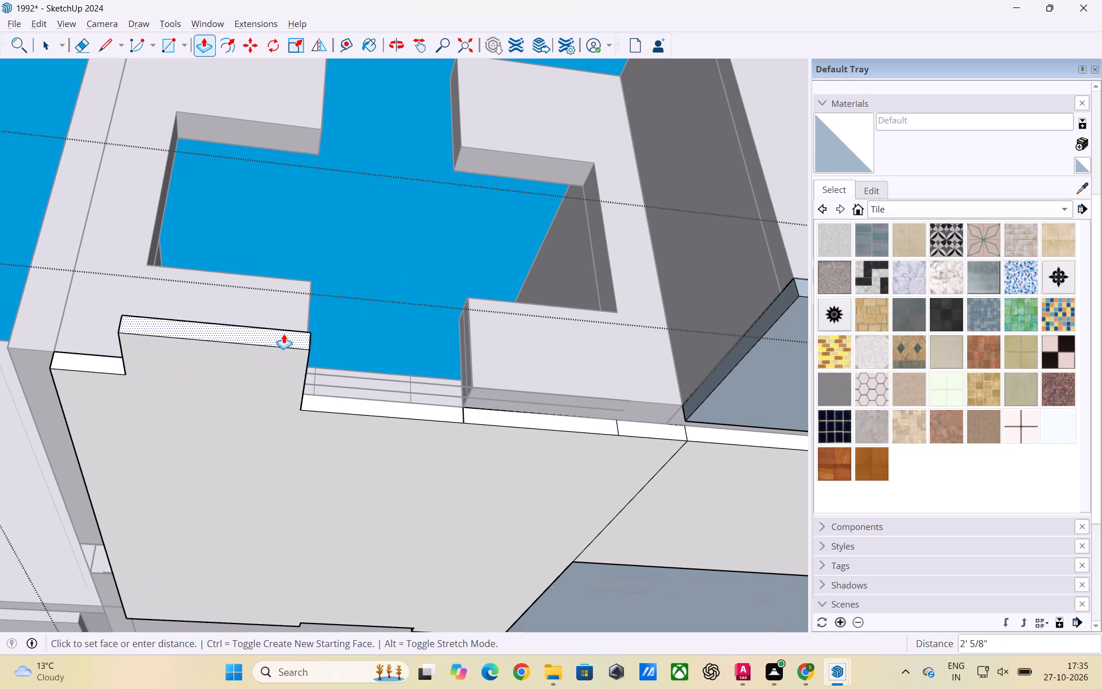
click(92, 359)
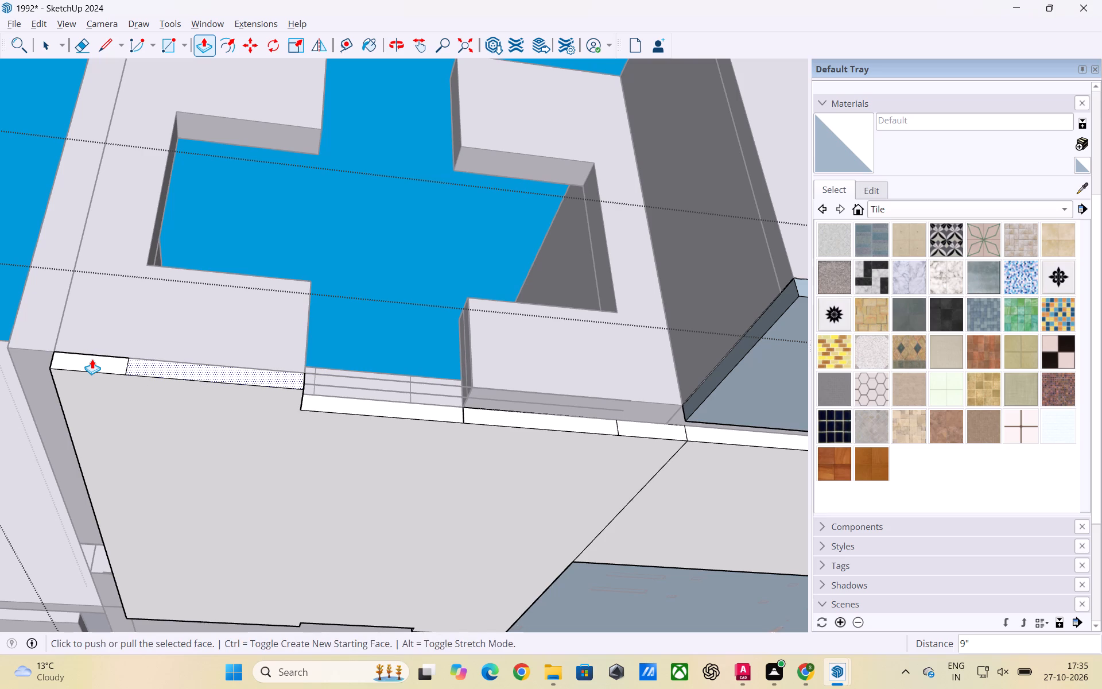
key(space)
click(376, 245)
Pull the floor edge section below the other sill wall, across the window gap, out flush with the wall's outer face.
scroll(277, 401, up, 3)
scroll(165, 343, down, 4)
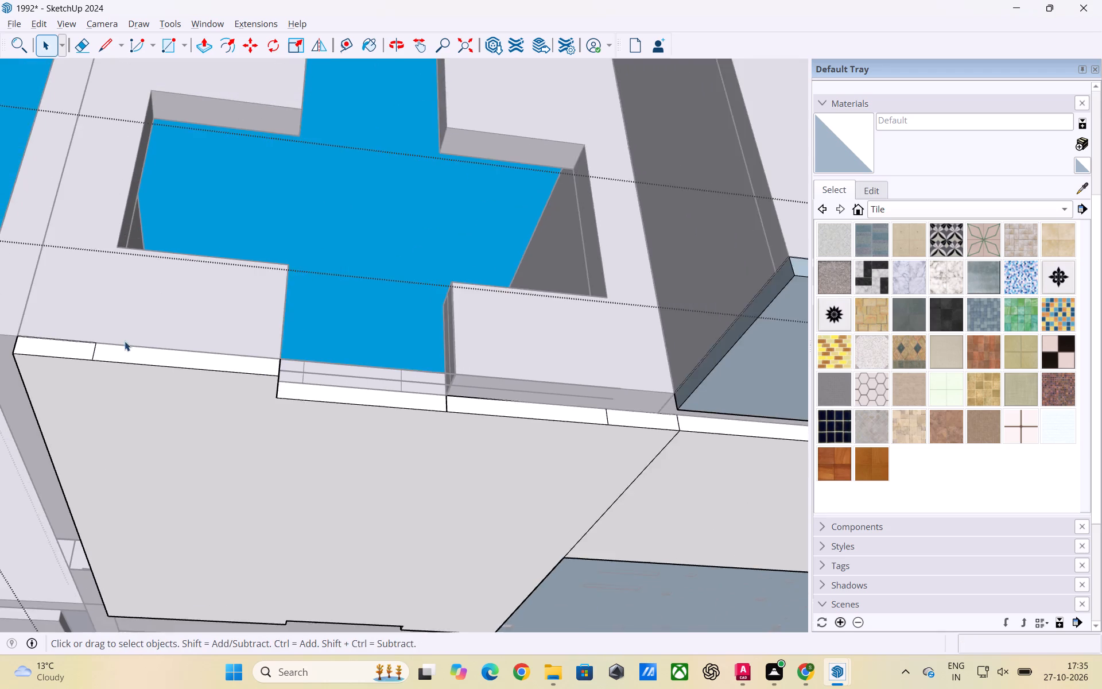
scroll(125, 341, down, 2)
middle_drag(432, 413, 435, 454)
scroll(409, 411, down, 1)
middle_drag(409, 411, 413, 454)
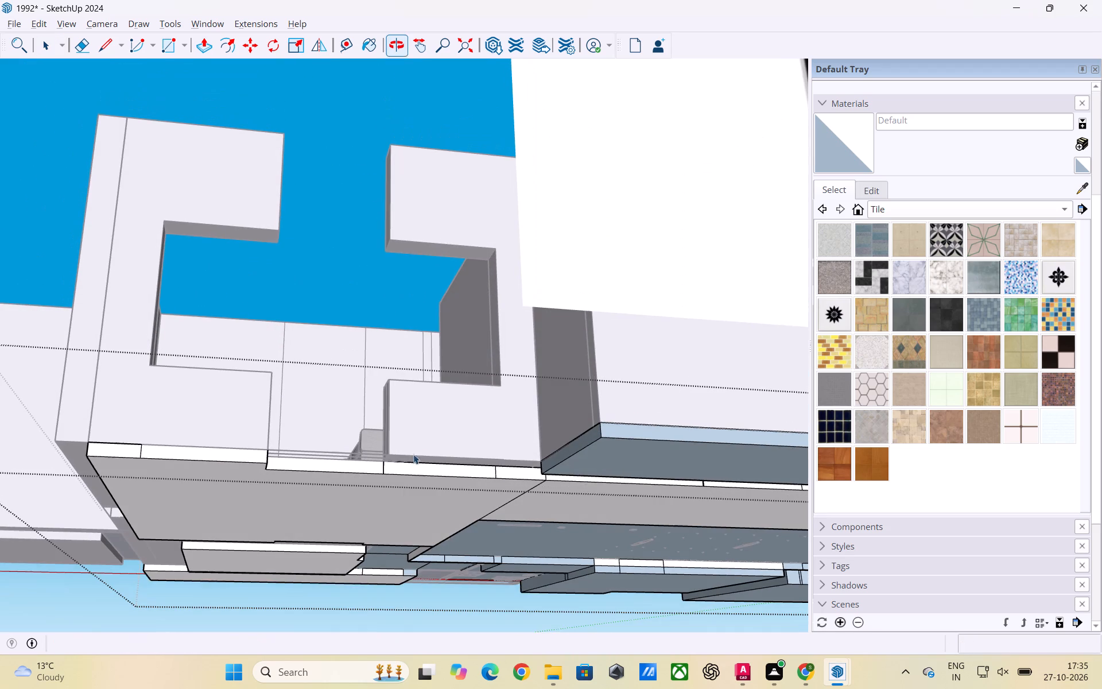
click(413, 470)
key(p)
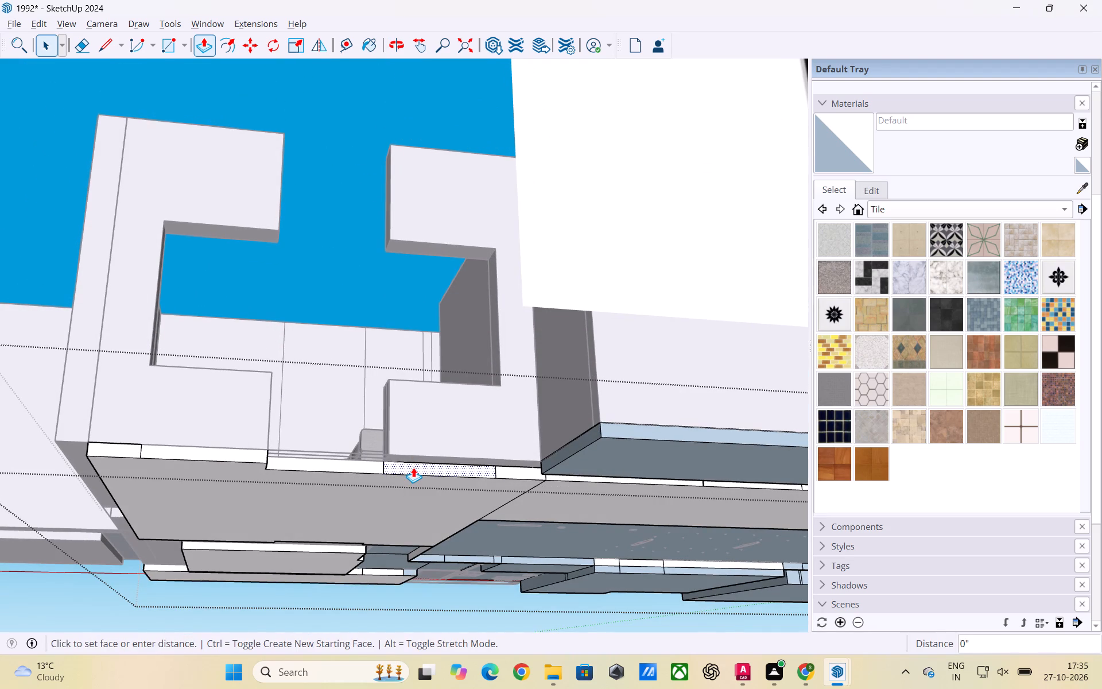
click(413, 467)
click(413, 415)
key(space)
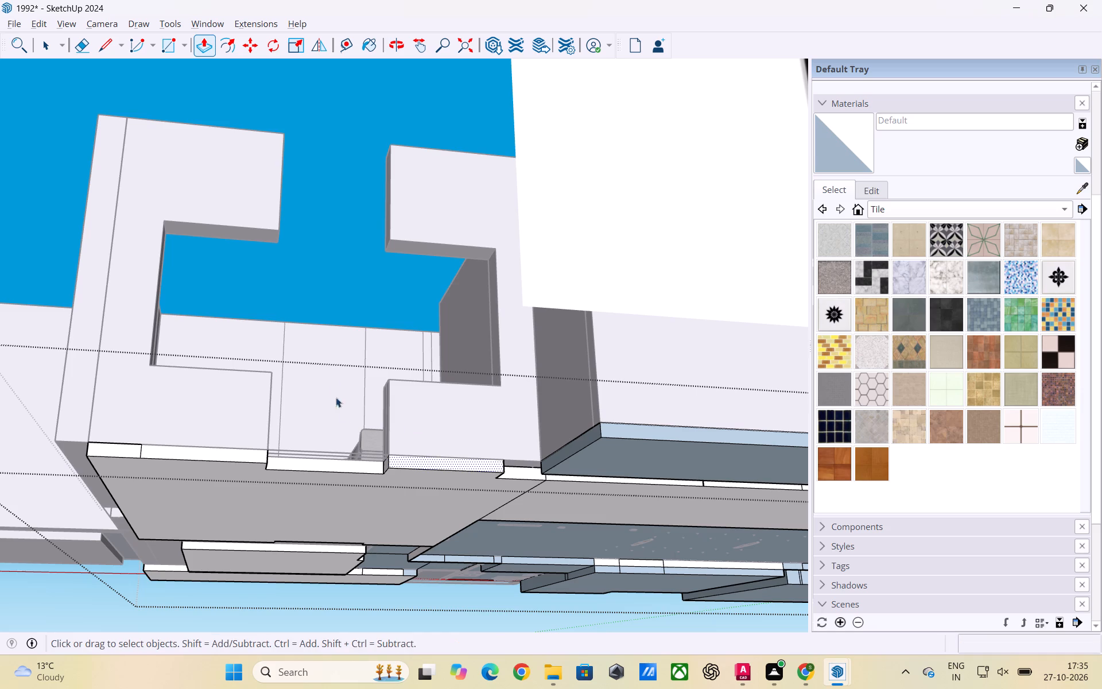
click(328, 257)
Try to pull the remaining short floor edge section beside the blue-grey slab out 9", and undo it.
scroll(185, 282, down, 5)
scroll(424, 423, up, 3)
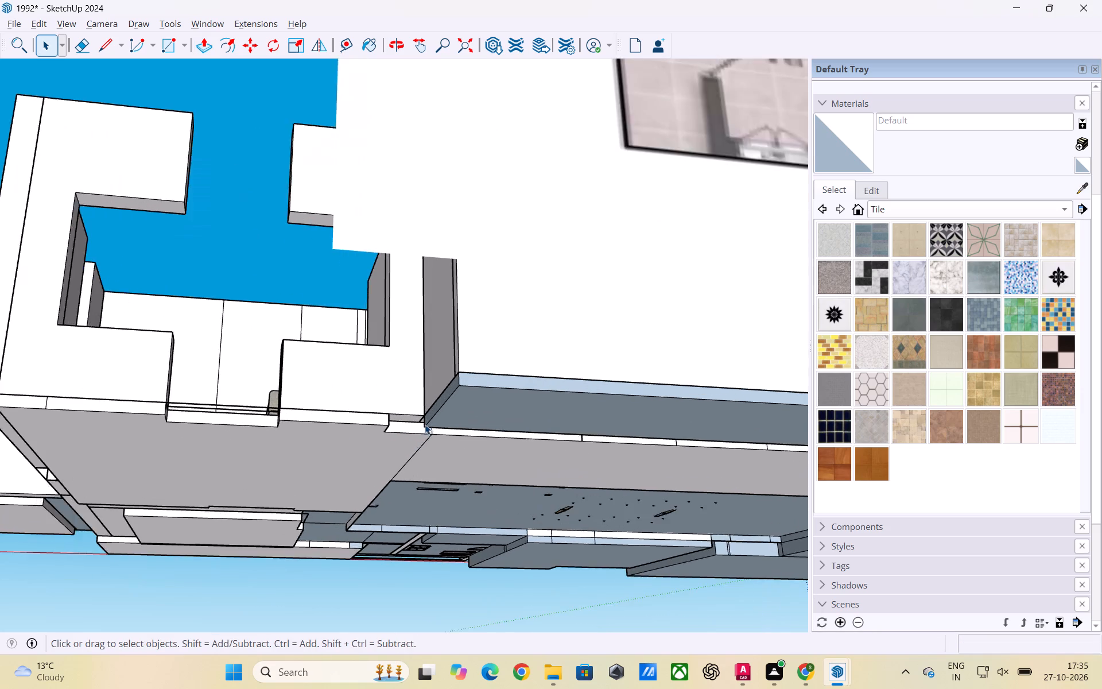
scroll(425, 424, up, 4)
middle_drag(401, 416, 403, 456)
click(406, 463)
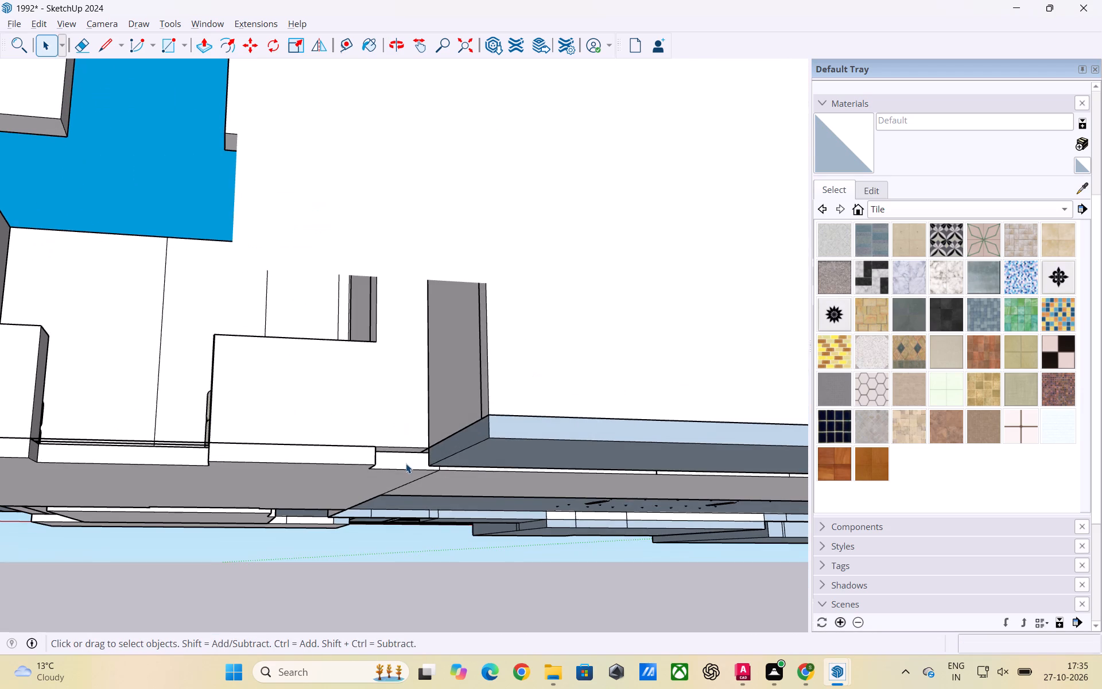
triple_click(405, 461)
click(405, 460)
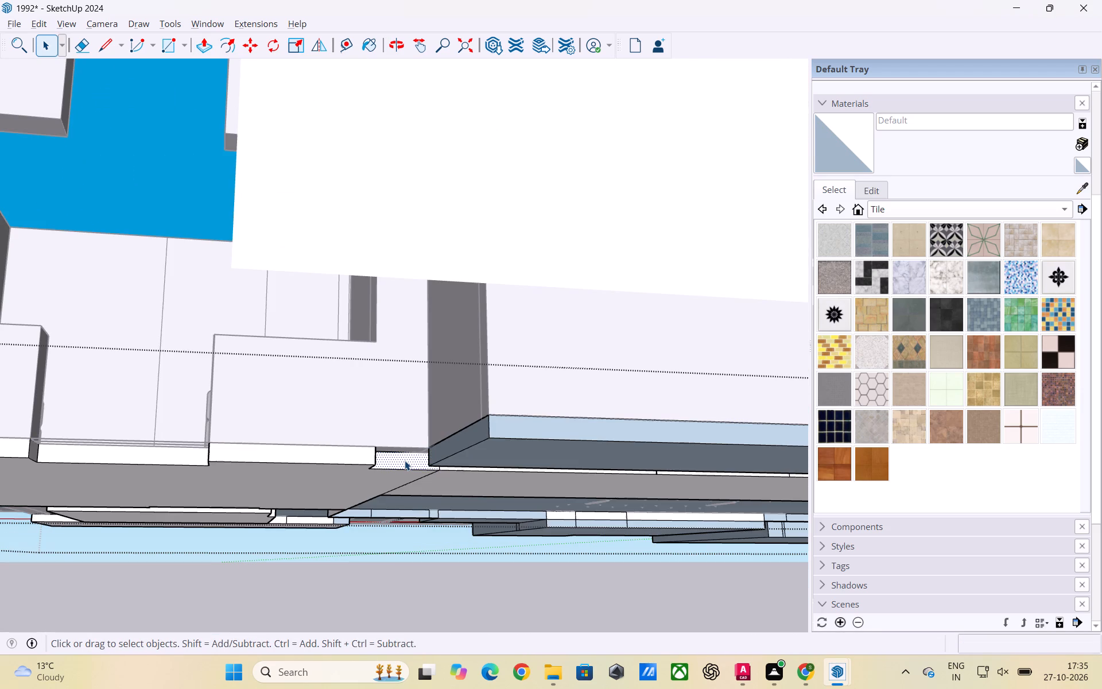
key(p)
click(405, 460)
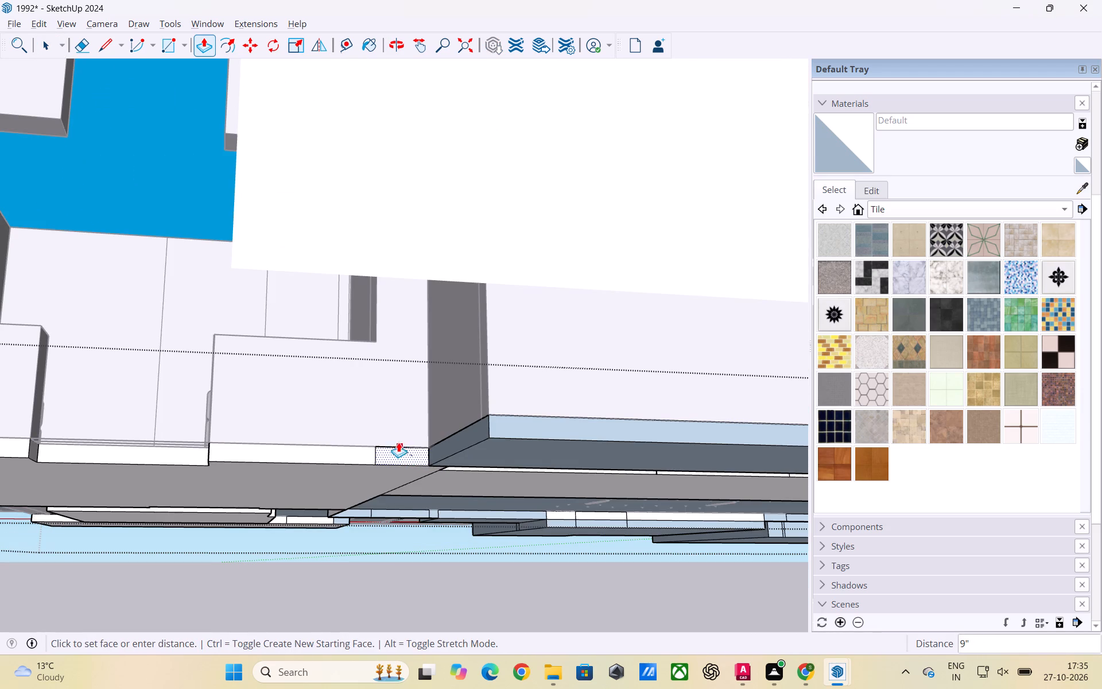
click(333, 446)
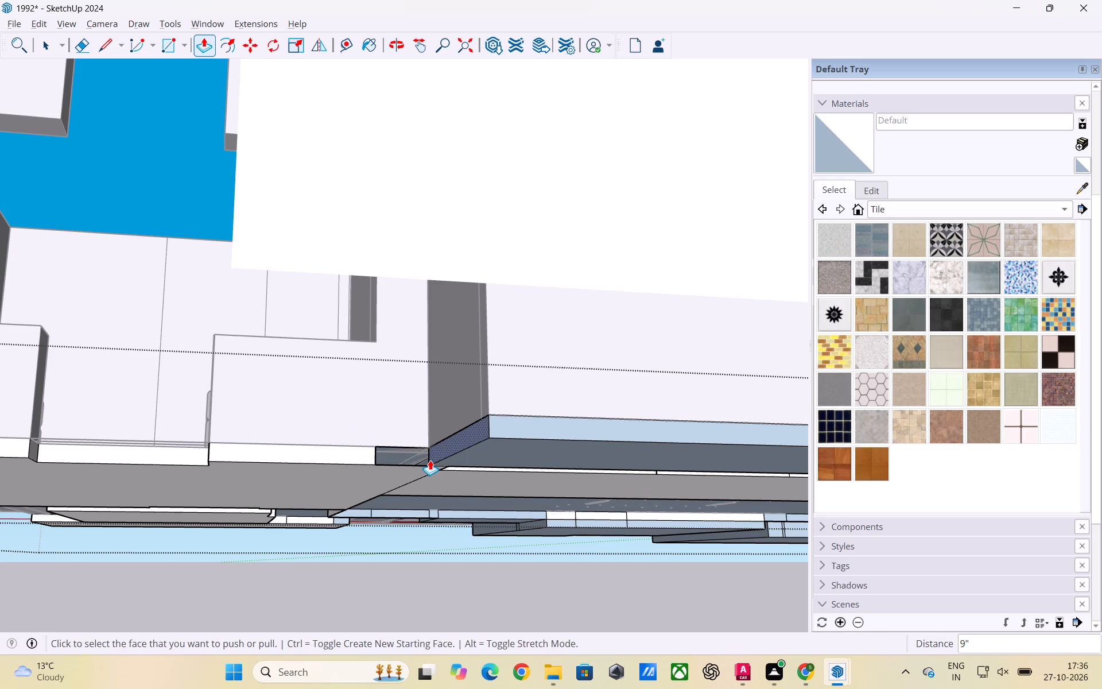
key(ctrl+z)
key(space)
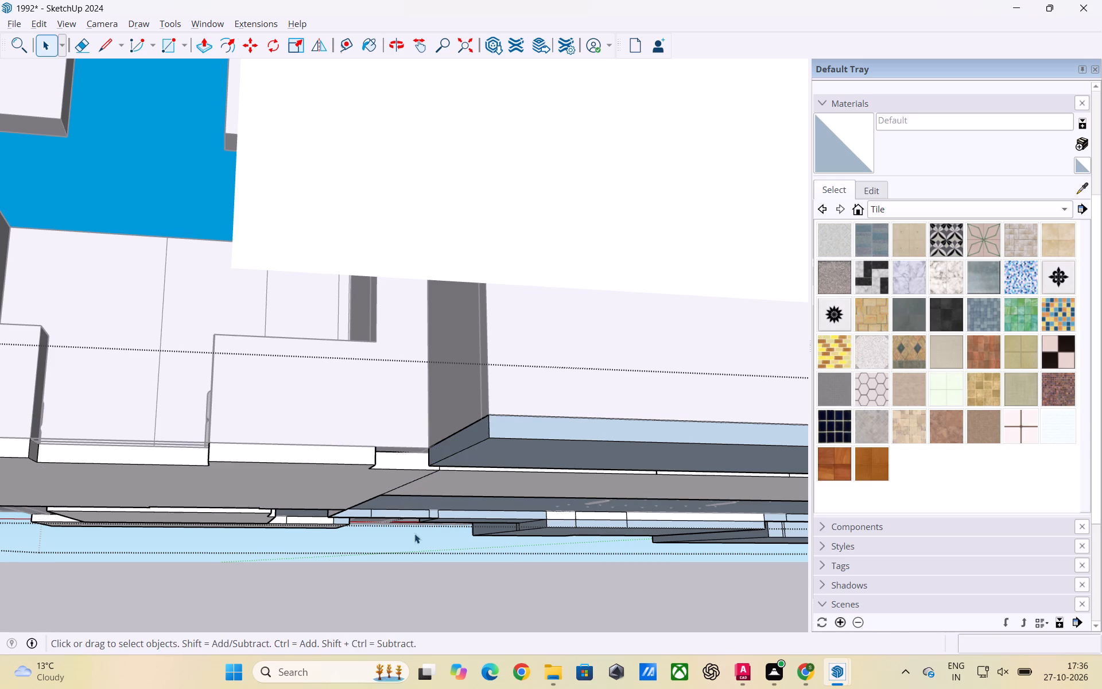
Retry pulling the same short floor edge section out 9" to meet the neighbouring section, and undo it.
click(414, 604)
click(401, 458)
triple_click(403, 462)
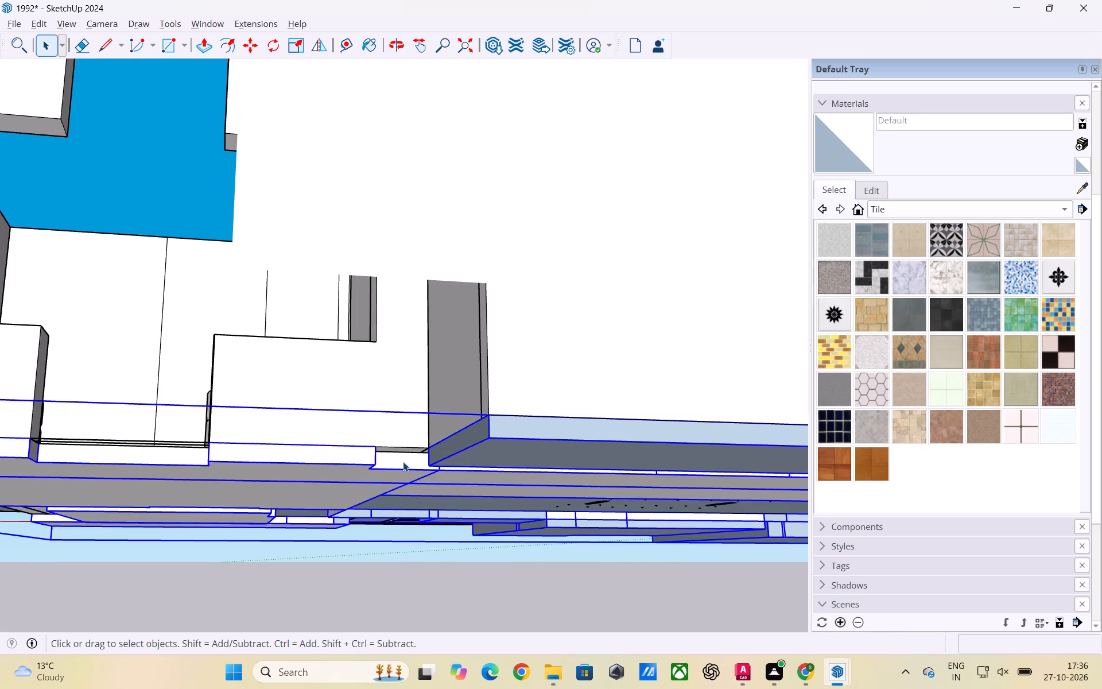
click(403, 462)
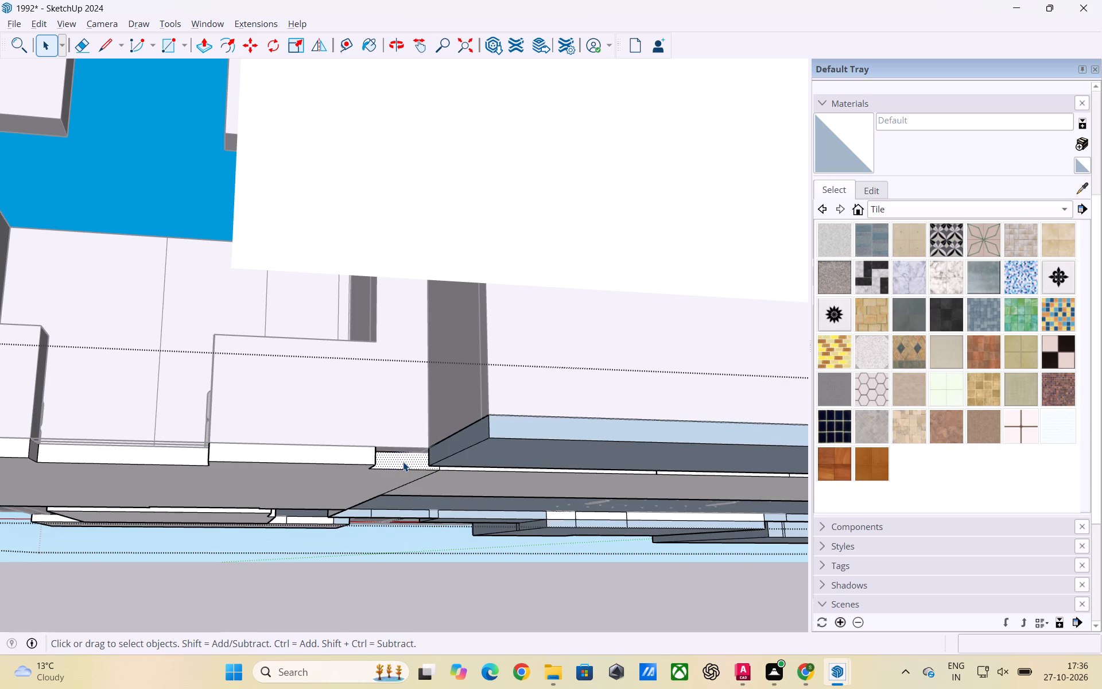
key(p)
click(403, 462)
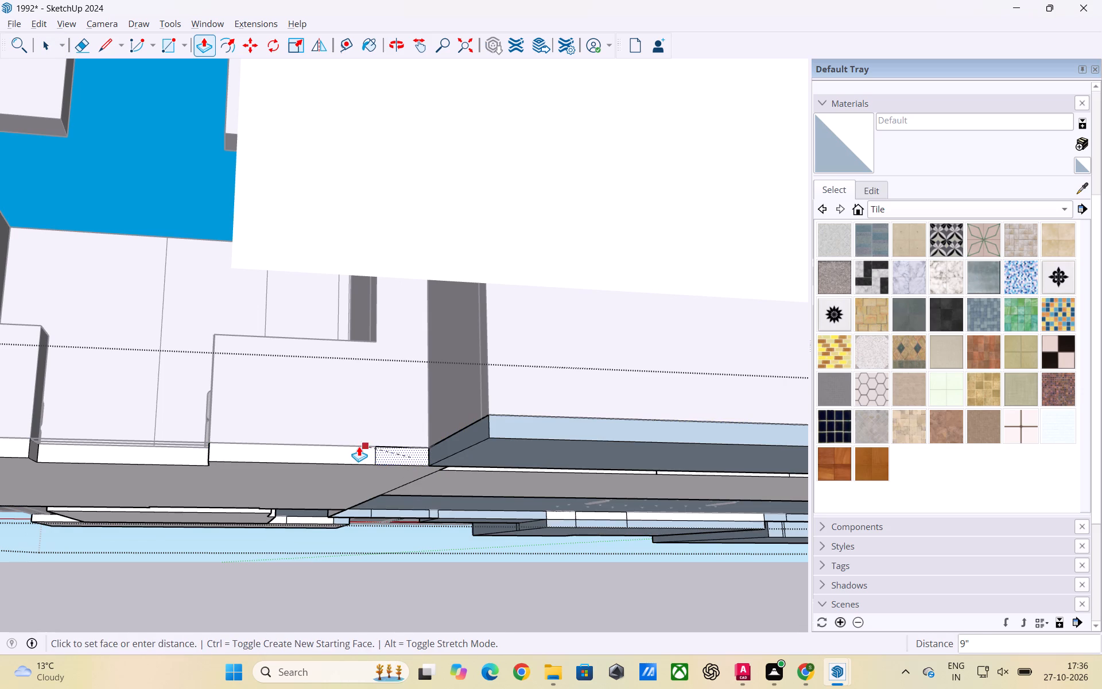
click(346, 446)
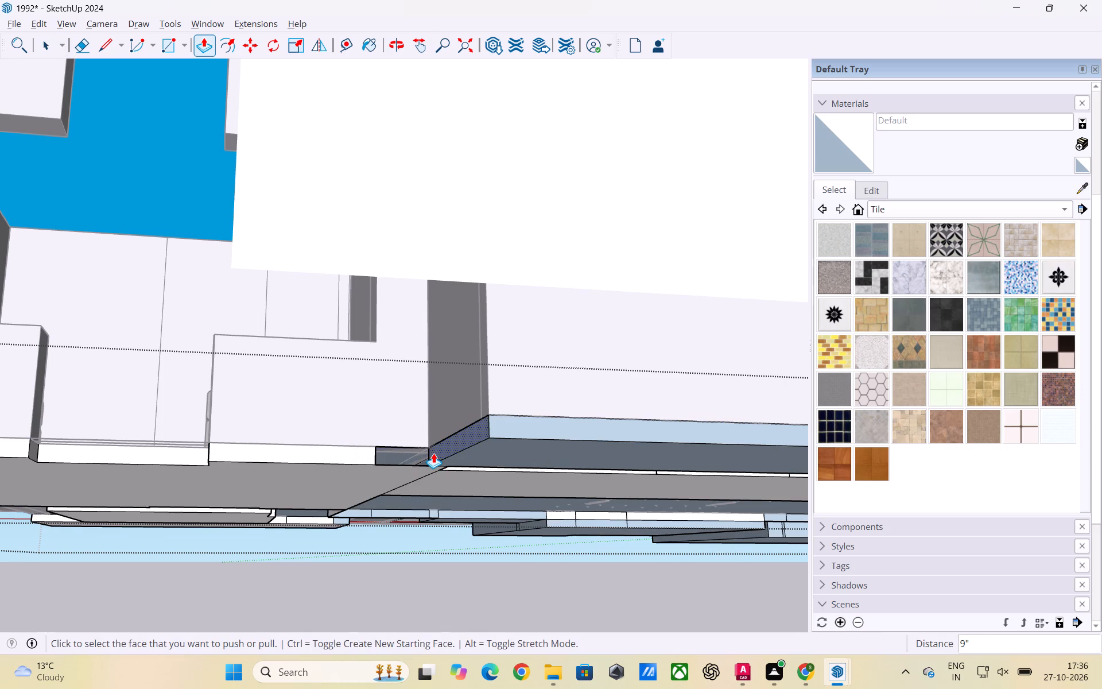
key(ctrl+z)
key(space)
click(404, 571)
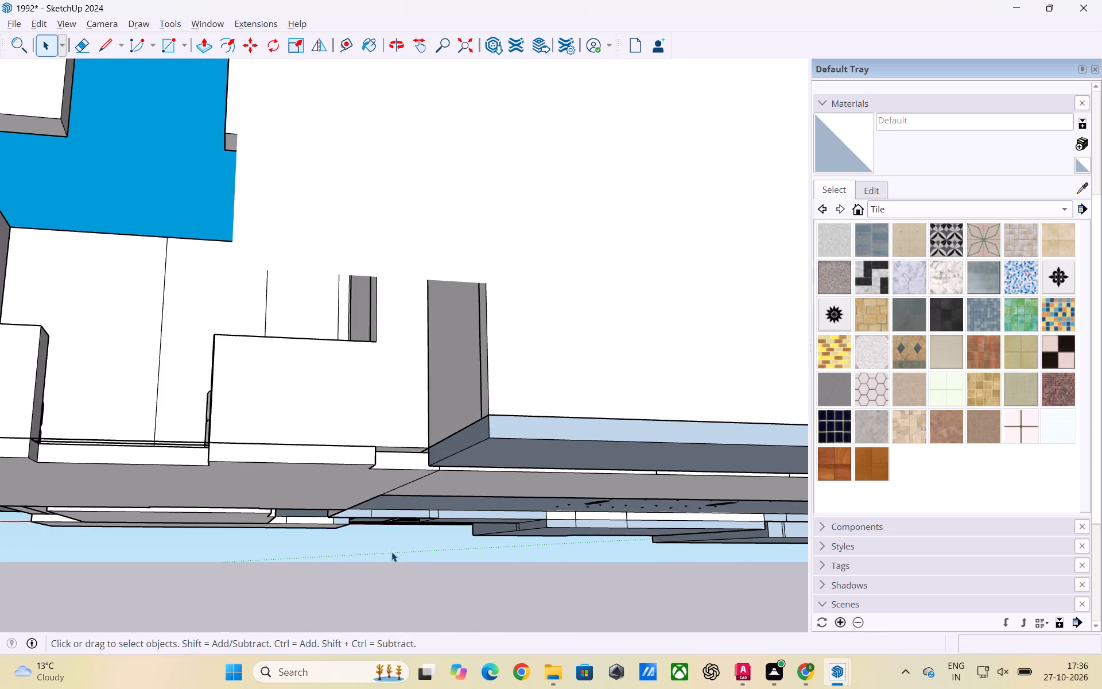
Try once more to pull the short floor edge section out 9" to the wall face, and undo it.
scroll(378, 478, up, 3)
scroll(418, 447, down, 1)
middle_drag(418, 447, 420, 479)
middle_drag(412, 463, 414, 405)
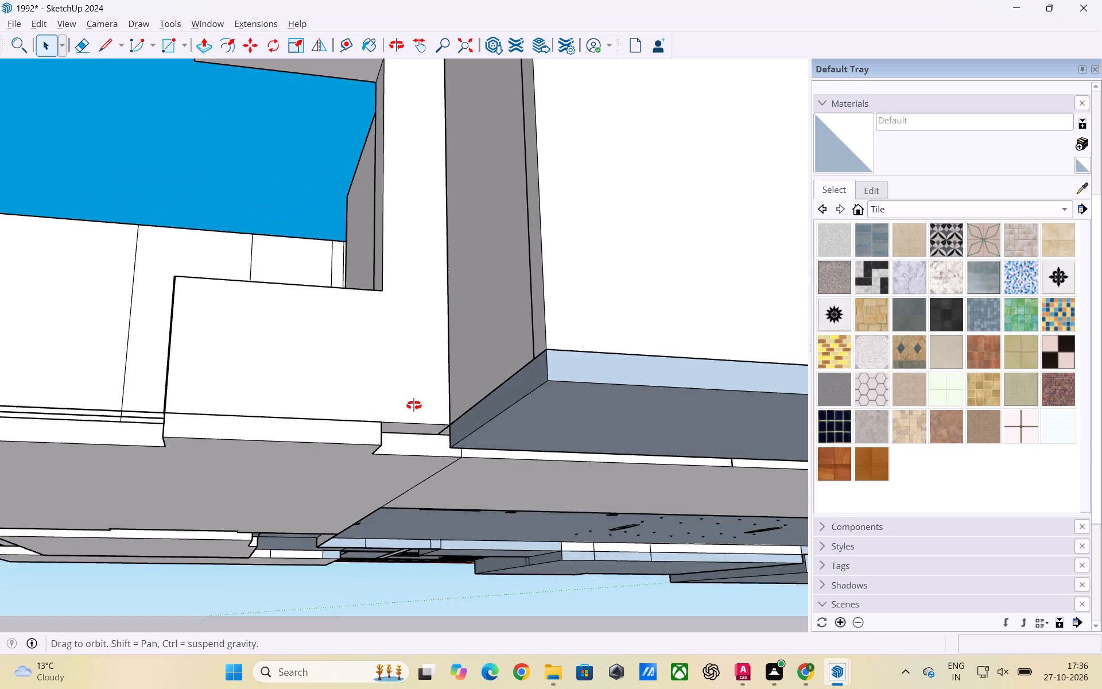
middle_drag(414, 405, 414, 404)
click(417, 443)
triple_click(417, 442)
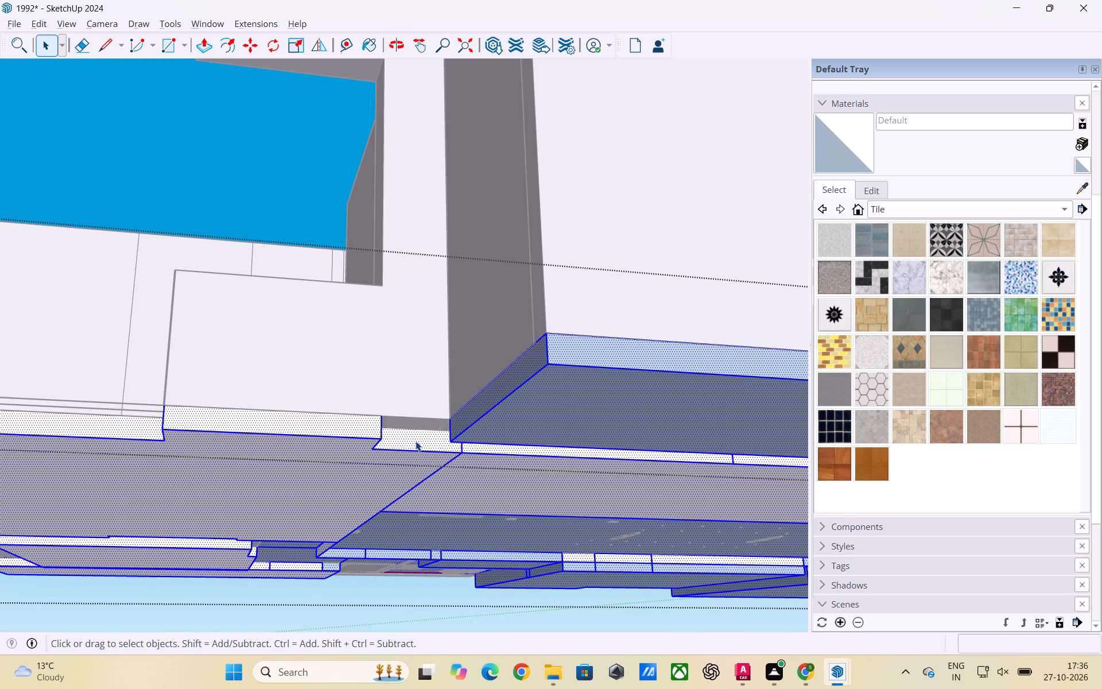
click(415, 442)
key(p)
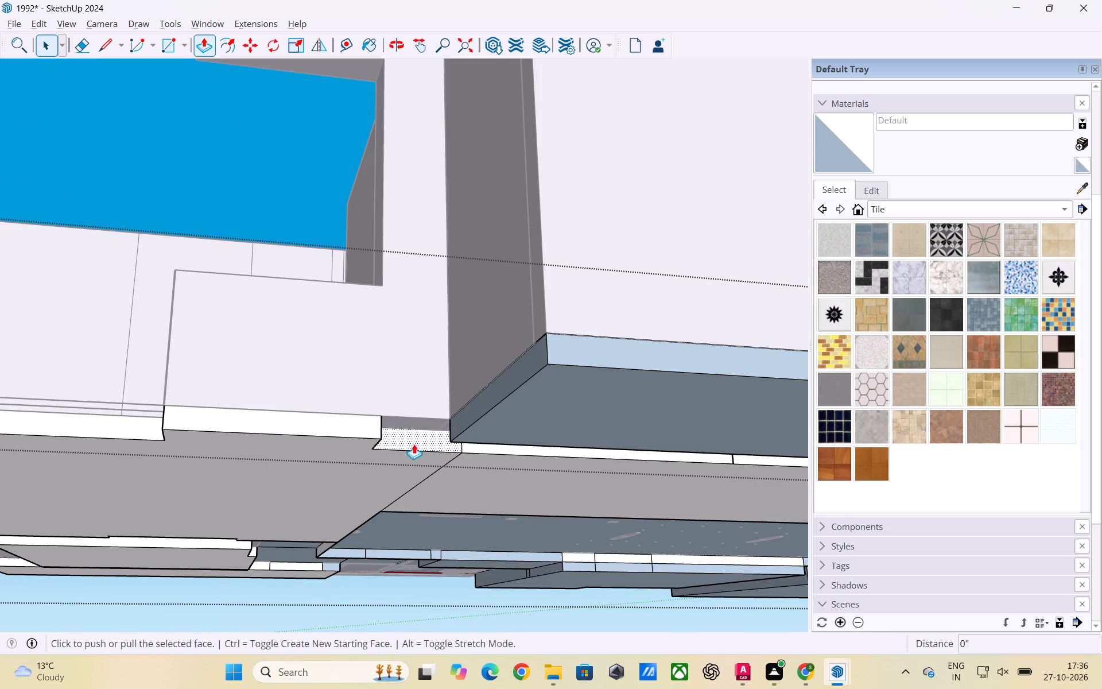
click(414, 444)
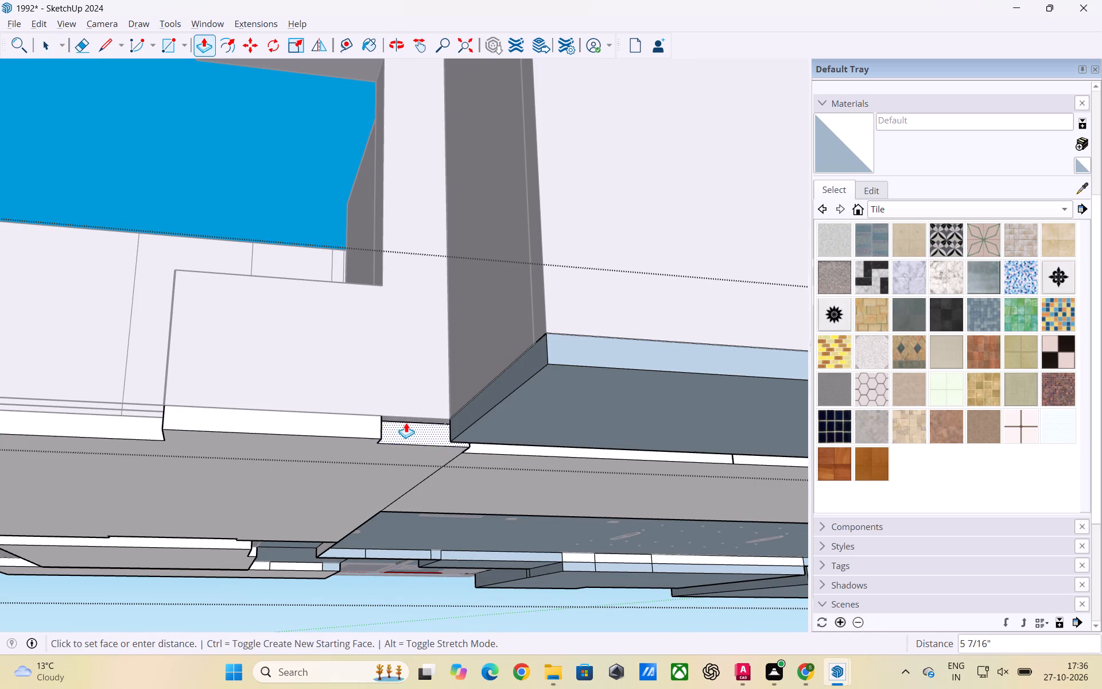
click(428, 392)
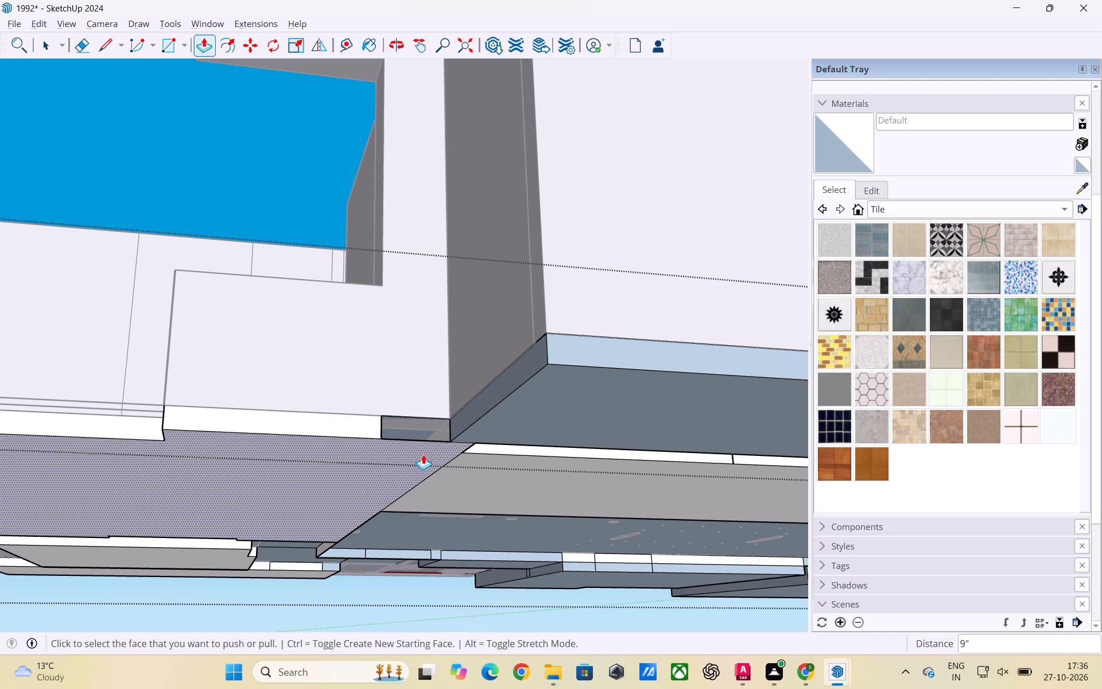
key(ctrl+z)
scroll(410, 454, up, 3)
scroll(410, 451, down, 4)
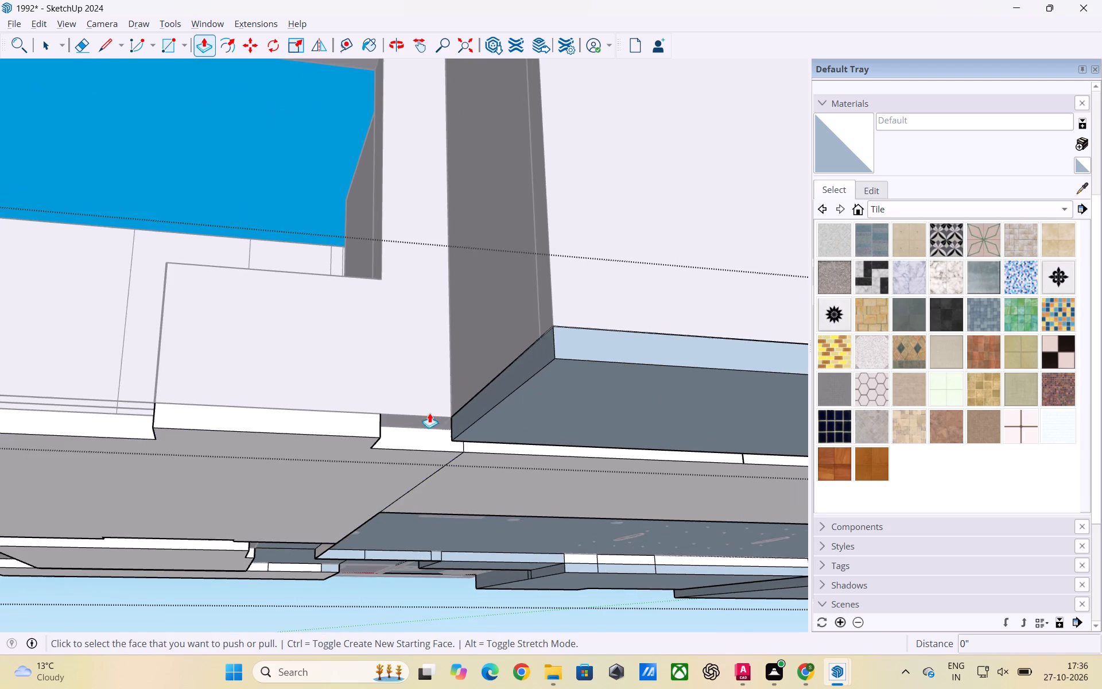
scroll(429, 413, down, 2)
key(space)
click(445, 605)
Examine the notch in the floor edge where it meets the blue-grey slab, from below and from the side.
scroll(463, 439, up, 2)
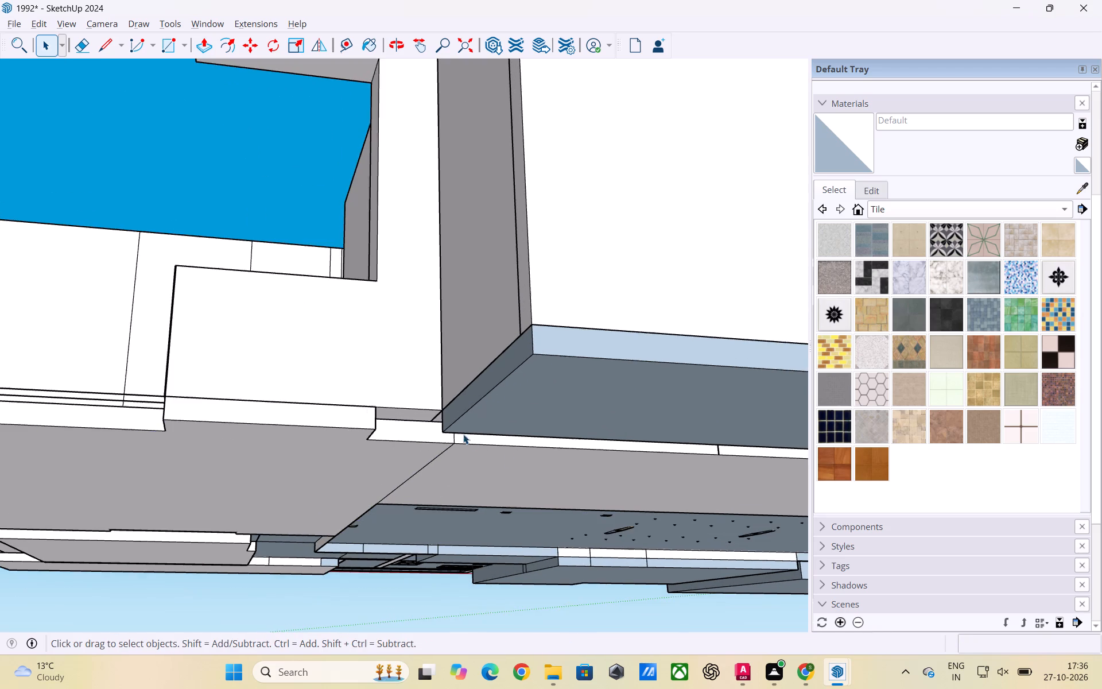
middle_drag(508, 455, 337, 452)
scroll(282, 451, up, 3)
middle_drag(187, 442, 261, 446)
scroll(238, 419, up, 2)
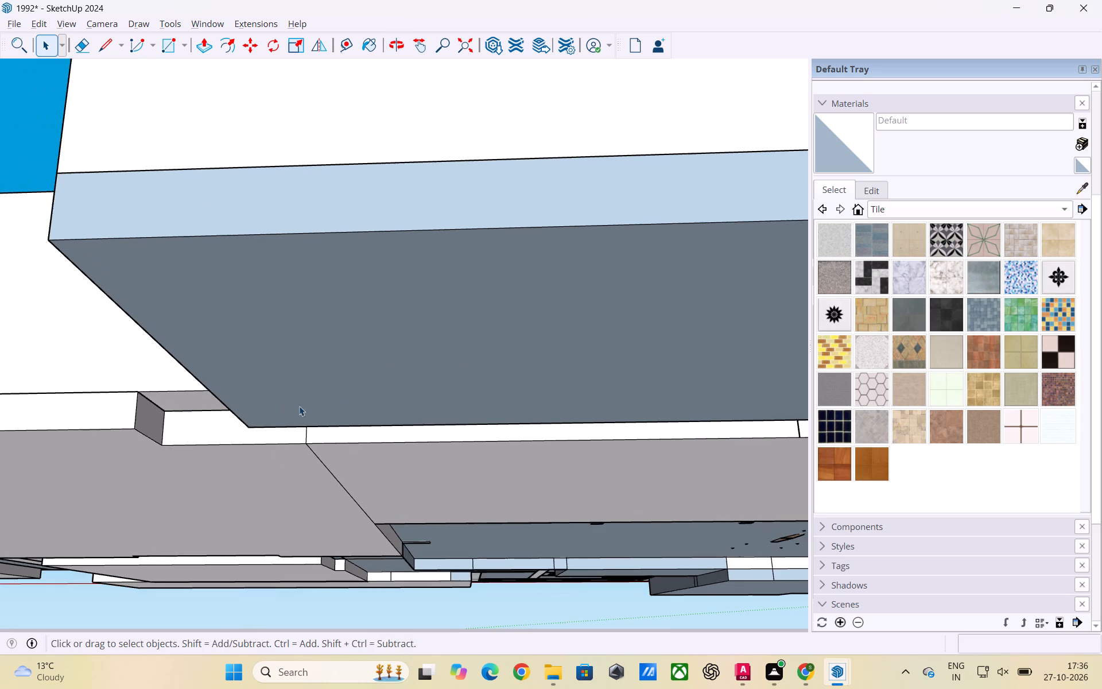
scroll(352, 416, down, 7)
middle_drag(275, 428, 288, 490)
scroll(277, 465, up, 5)
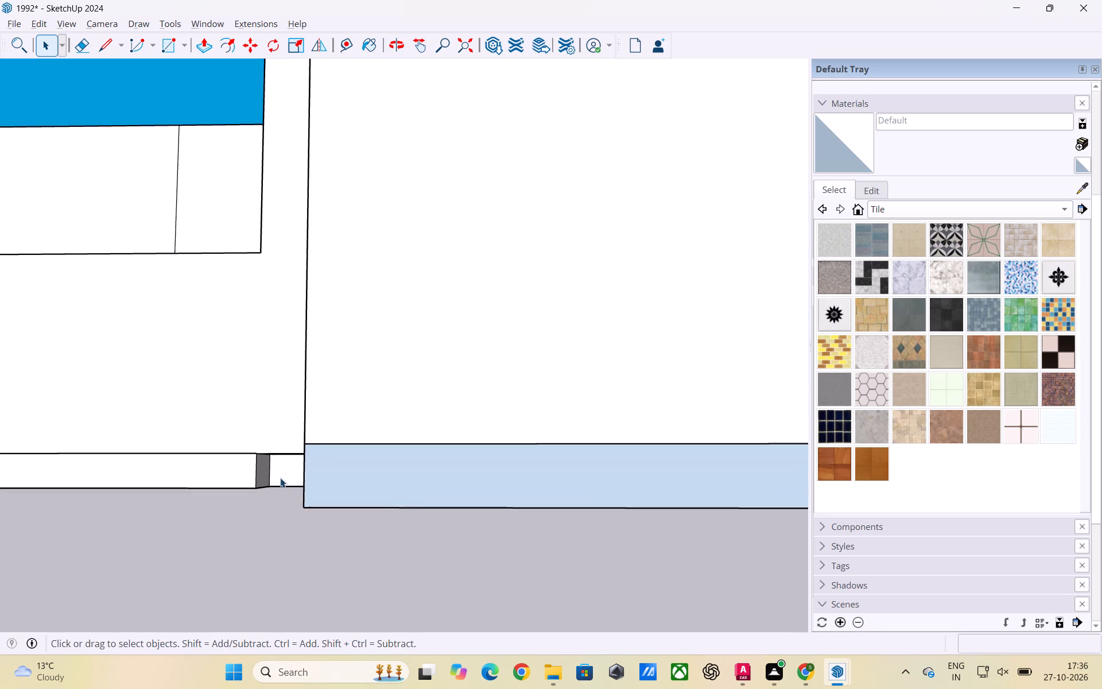
middle_drag(280, 478, 348, 436)
scroll(294, 494, up, 3)
middle_drag(294, 487, 277, 454)
scroll(324, 485, down, 1)
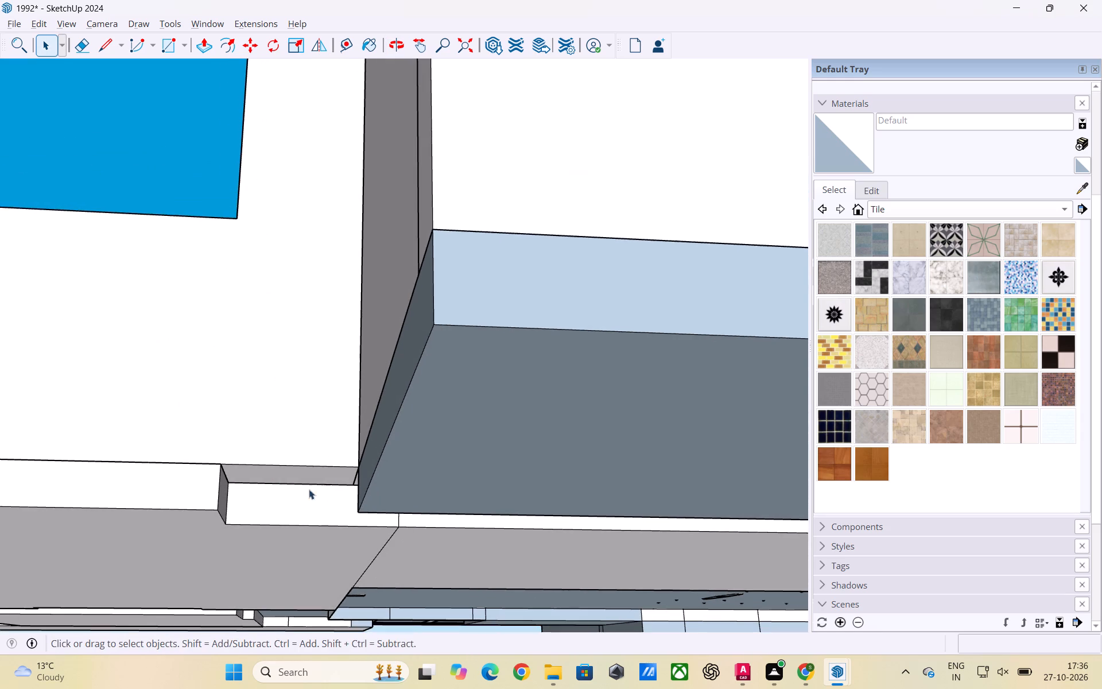
middle_drag(314, 496, 262, 490)
scroll(281, 501, up, 3)
middle_drag(258, 505, 259, 482)
scroll(256, 469, down, 4)
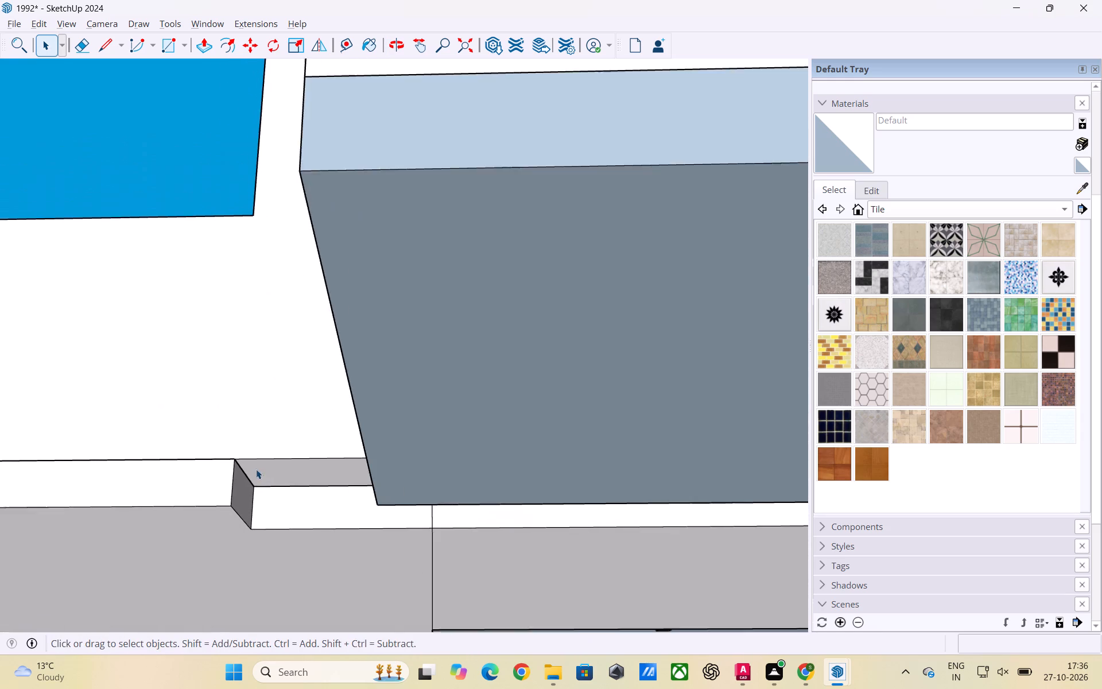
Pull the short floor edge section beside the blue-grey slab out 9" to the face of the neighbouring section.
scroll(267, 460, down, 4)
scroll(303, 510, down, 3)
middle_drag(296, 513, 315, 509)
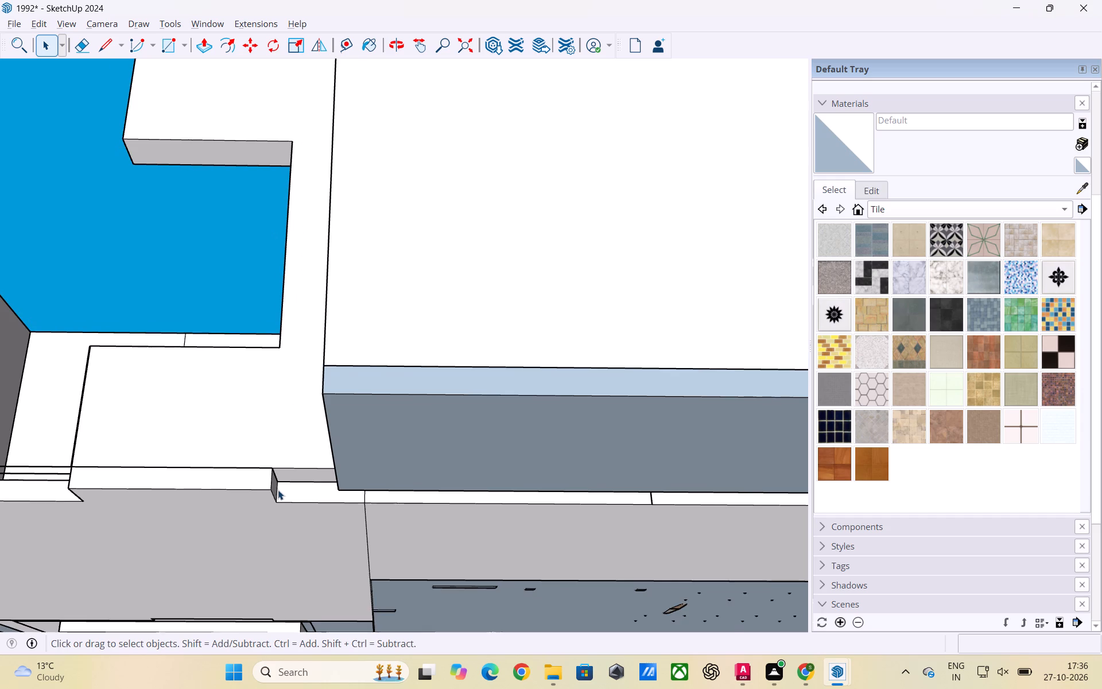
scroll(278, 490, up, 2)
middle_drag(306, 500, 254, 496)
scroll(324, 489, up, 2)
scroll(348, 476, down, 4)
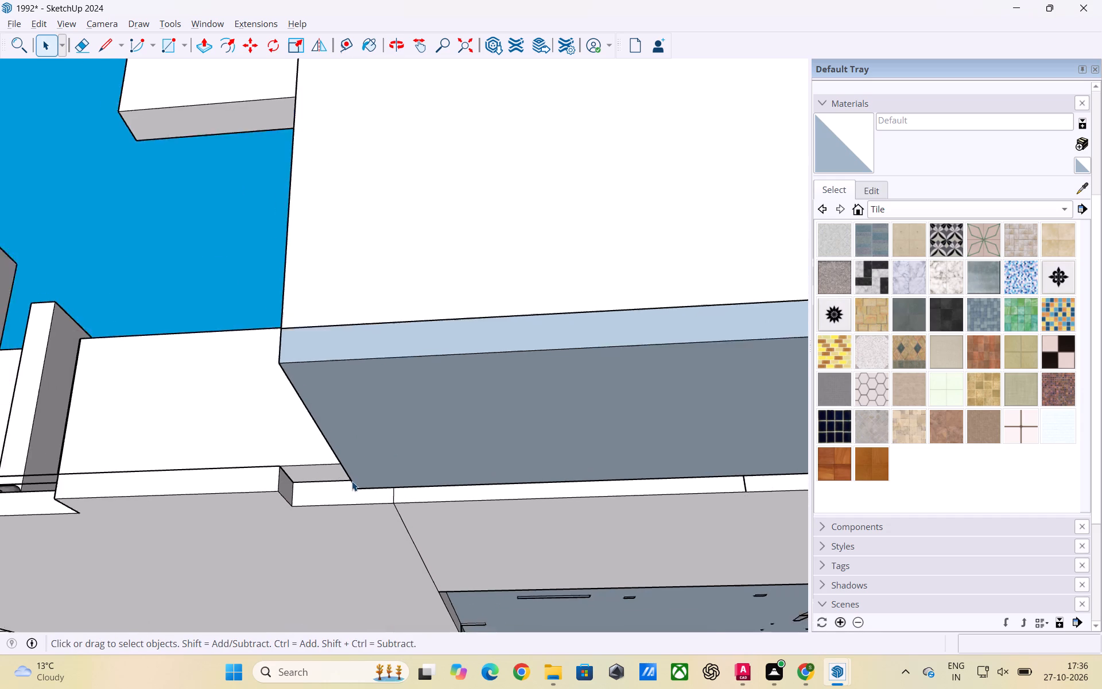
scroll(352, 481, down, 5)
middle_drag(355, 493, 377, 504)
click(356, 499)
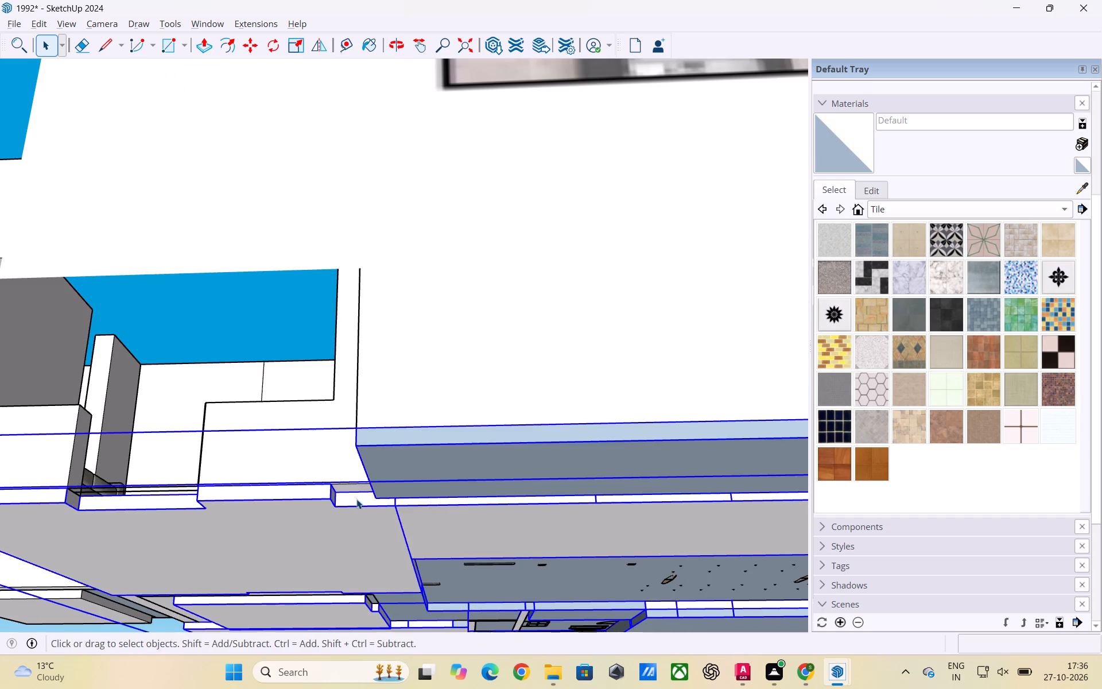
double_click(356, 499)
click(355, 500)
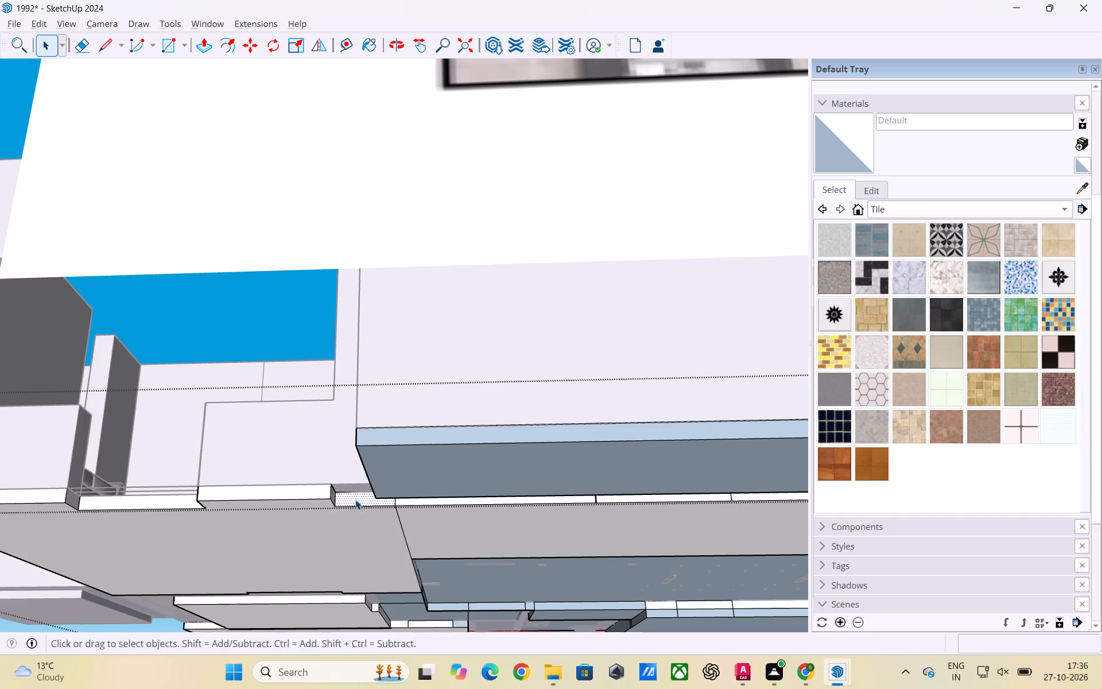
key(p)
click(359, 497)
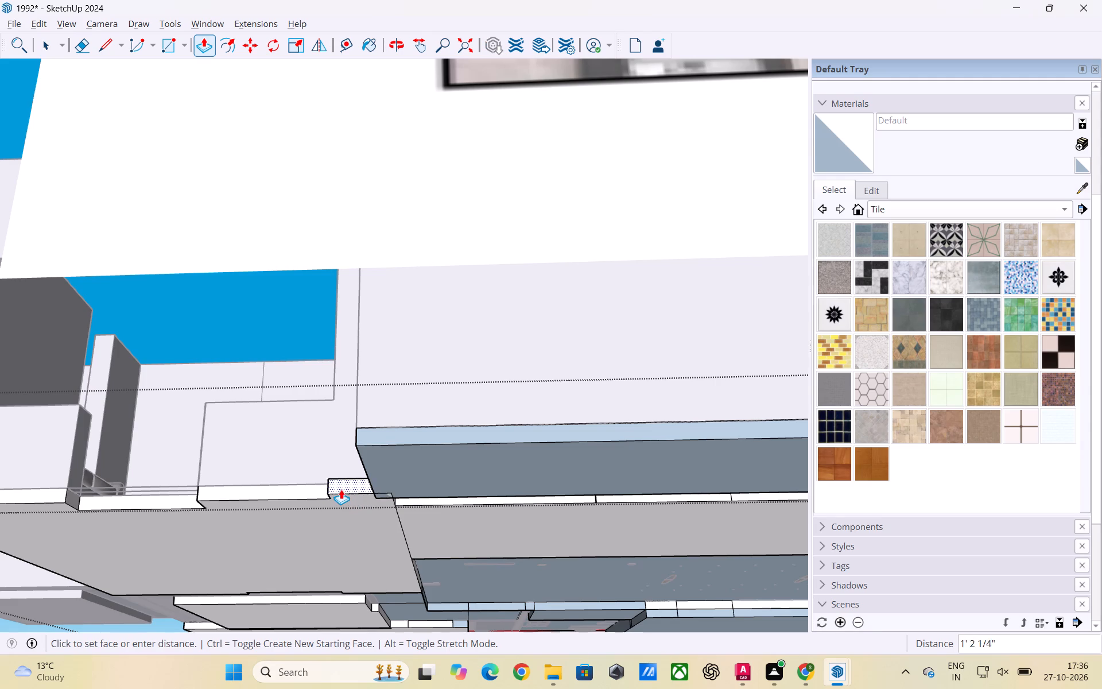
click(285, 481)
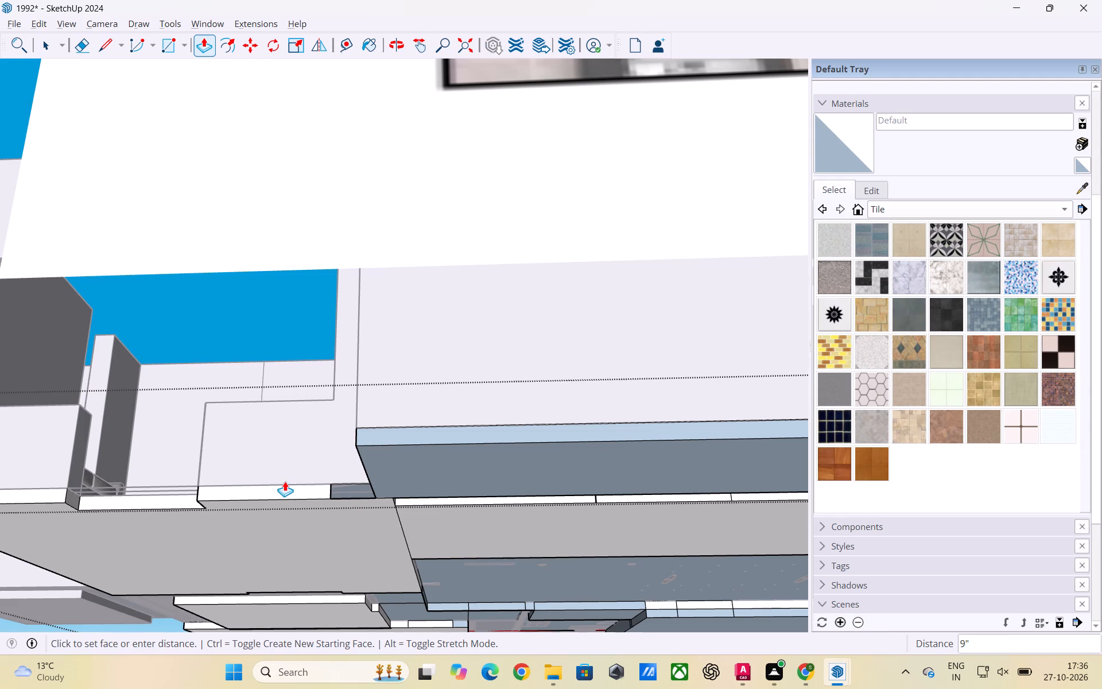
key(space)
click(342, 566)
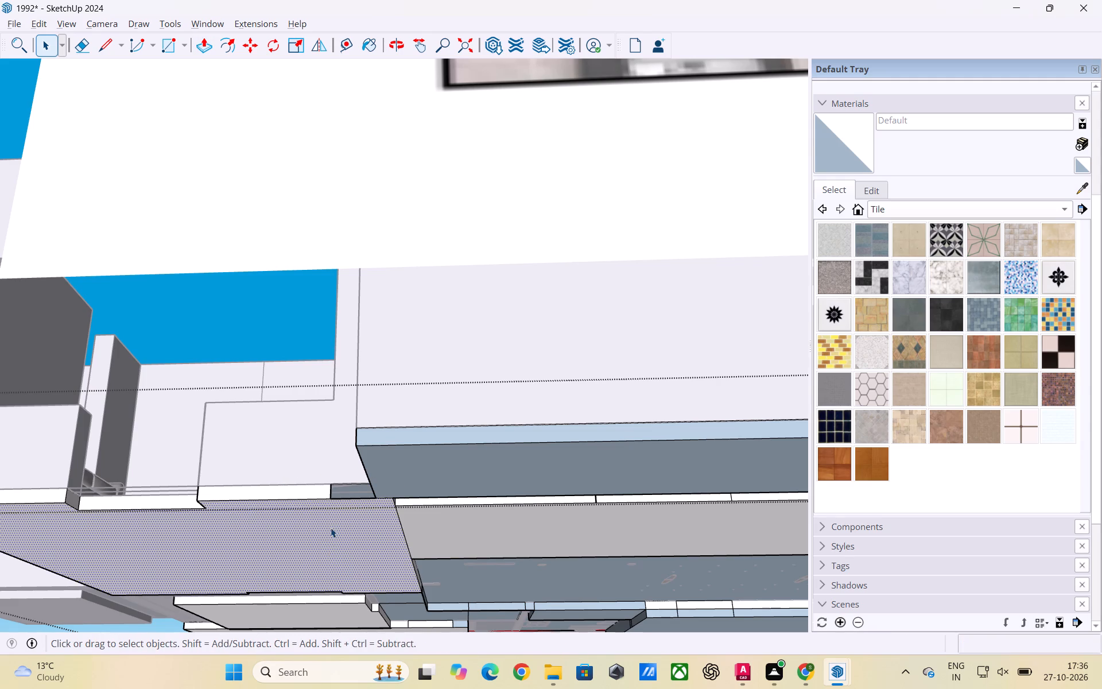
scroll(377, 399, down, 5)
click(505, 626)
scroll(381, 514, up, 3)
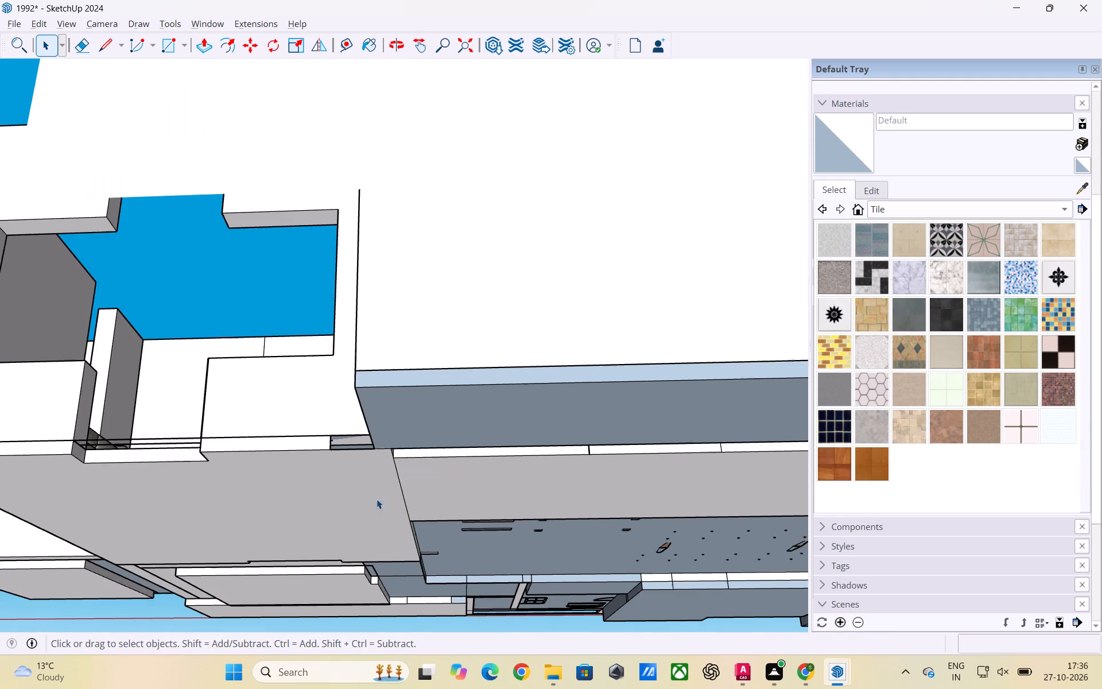
Examine the recess in the floor edge beside the blue-grey slab, from below and from the front.
middle_drag(332, 471, 362, 564)
scroll(382, 388, down, 7)
middle_drag(350, 522, 390, 447)
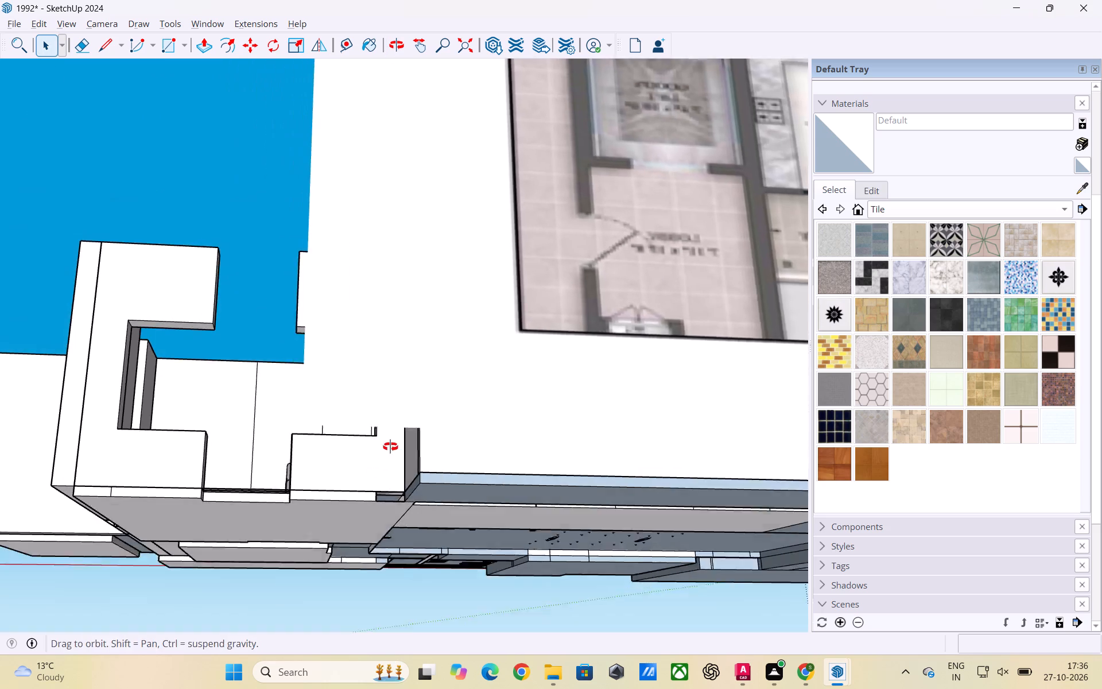
middle_drag(390, 447, 391, 445)
scroll(403, 501, up, 6)
middle_drag(382, 494, 415, 494)
scroll(412, 474, up, 7)
middle_drag(406, 490, 407, 499)
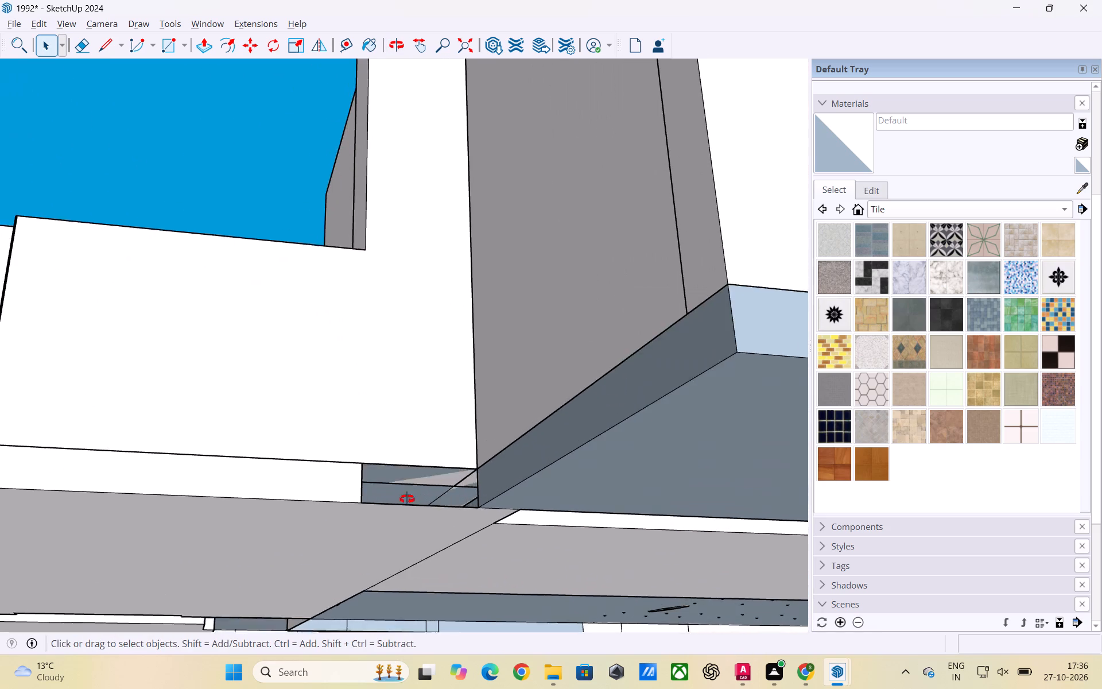
middle_drag(407, 499, 408, 516)
scroll(419, 488, up, 3)
middle_drag(413, 485, 416, 529)
middle_drag(445, 499, 403, 499)
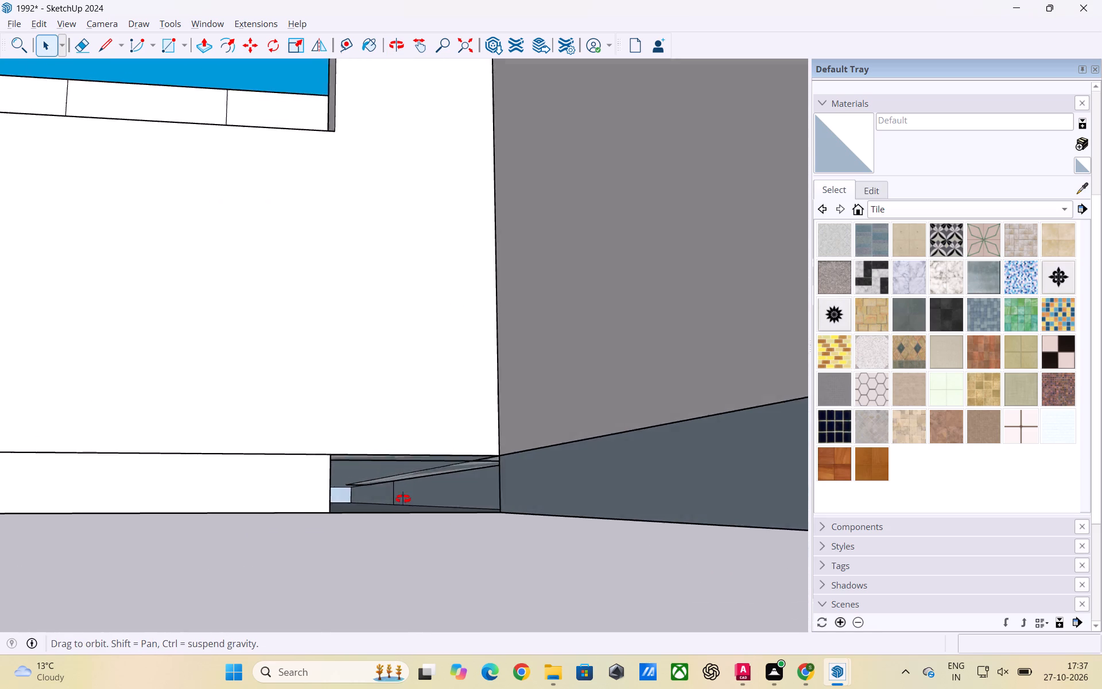
middle_drag(403, 499, 357, 500)
scroll(391, 494, up, 2)
middle_drag(386, 489, 374, 493)
scroll(483, 471, down, 20)
scroll(483, 471, down, 8)
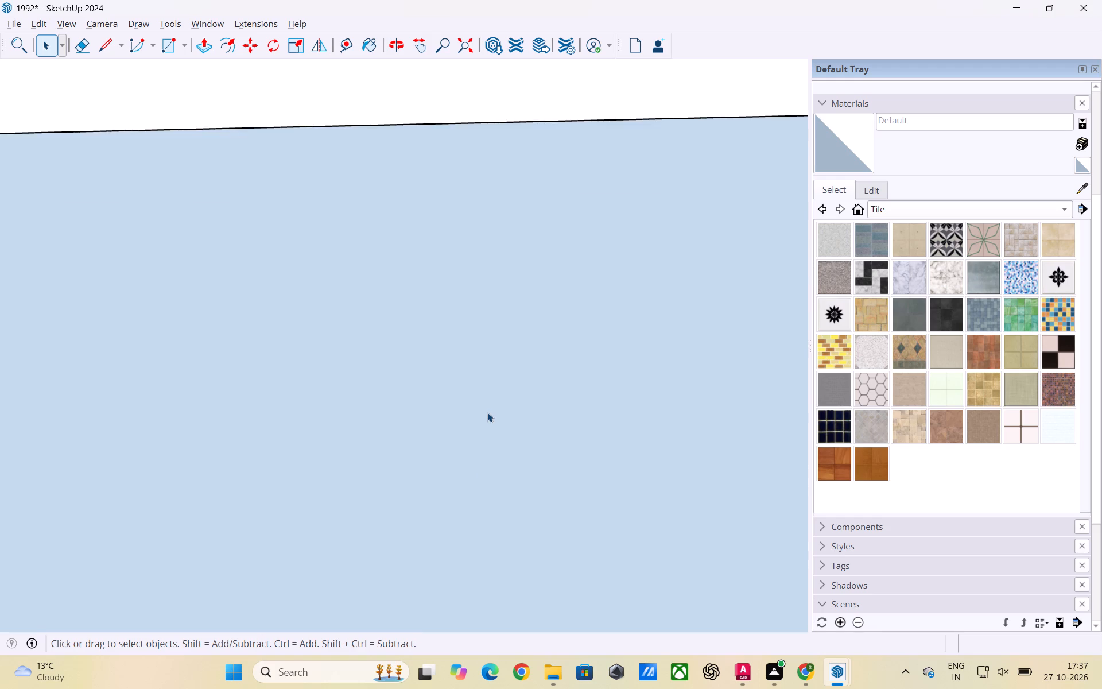
scroll(487, 412, down, 20)
scroll(487, 412, down, 8)
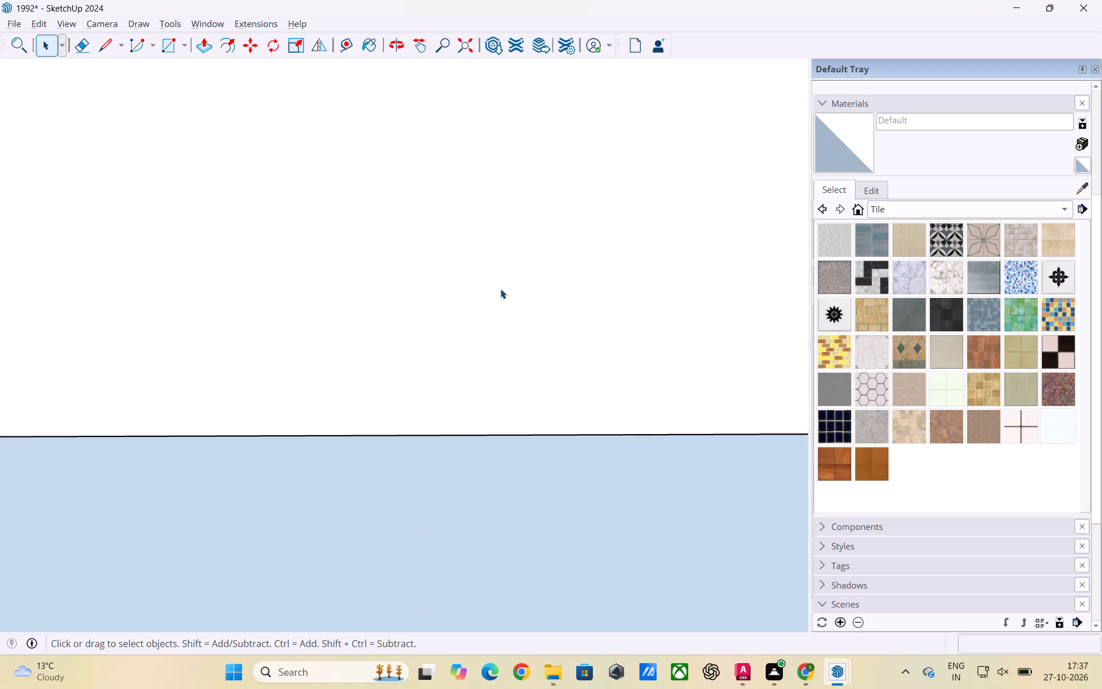
scroll(500, 289, down, 20)
scroll(500, 289, down, 2)
scroll(448, 480, down, 3)
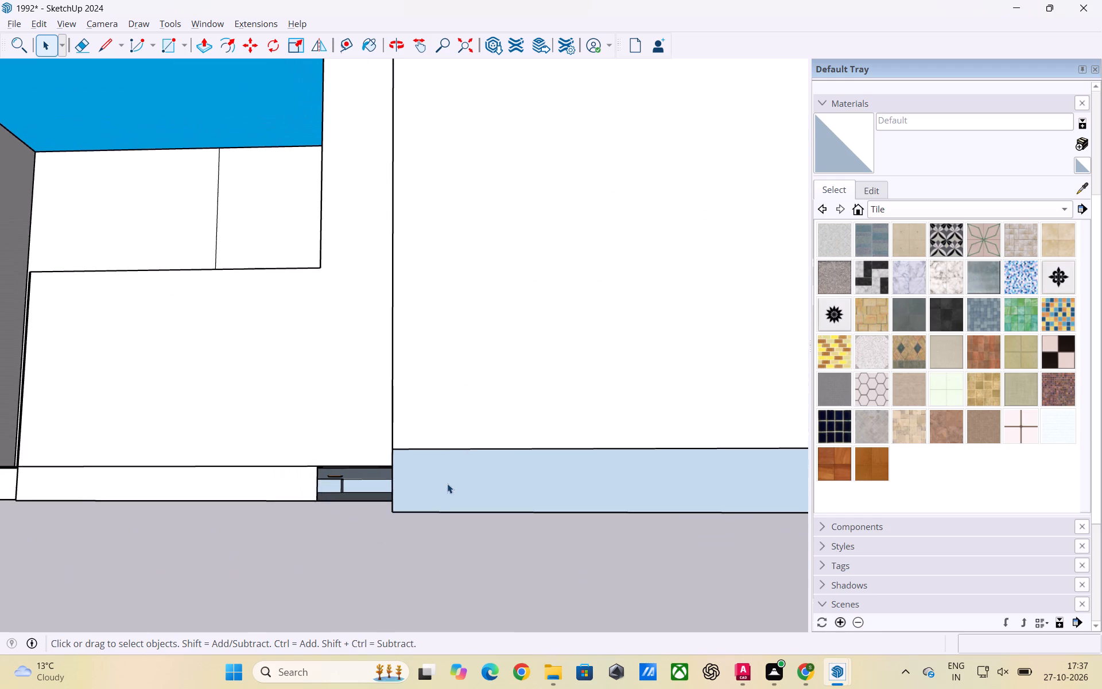
scroll(447, 483, down, 4)
click(434, 582)
scroll(387, 492, up, 3)
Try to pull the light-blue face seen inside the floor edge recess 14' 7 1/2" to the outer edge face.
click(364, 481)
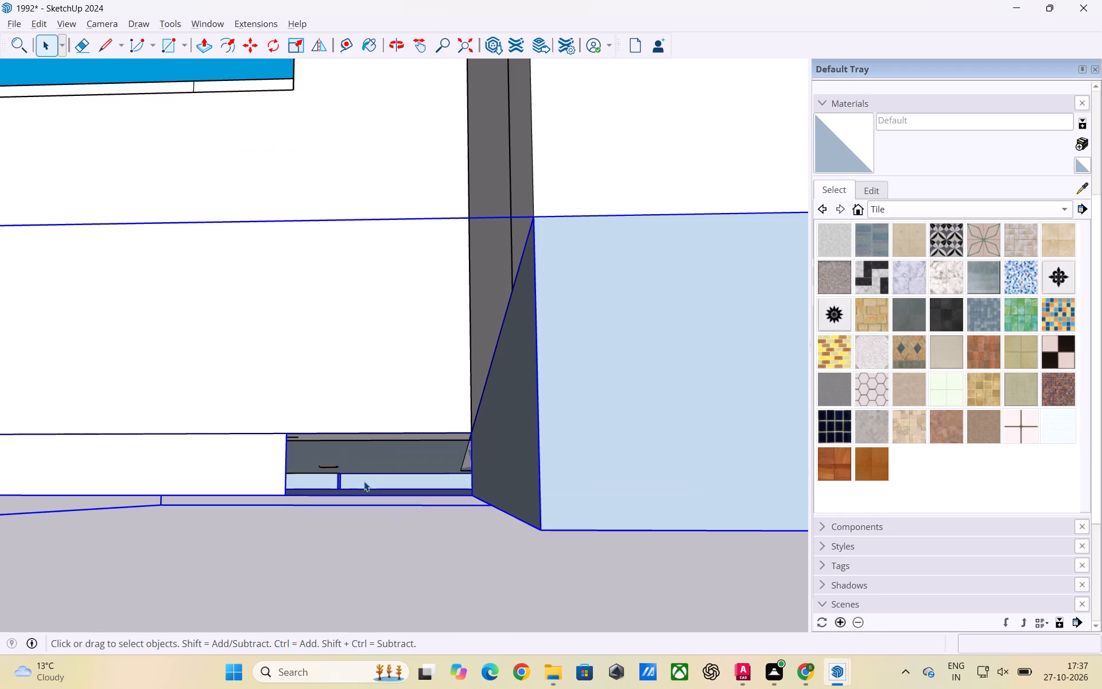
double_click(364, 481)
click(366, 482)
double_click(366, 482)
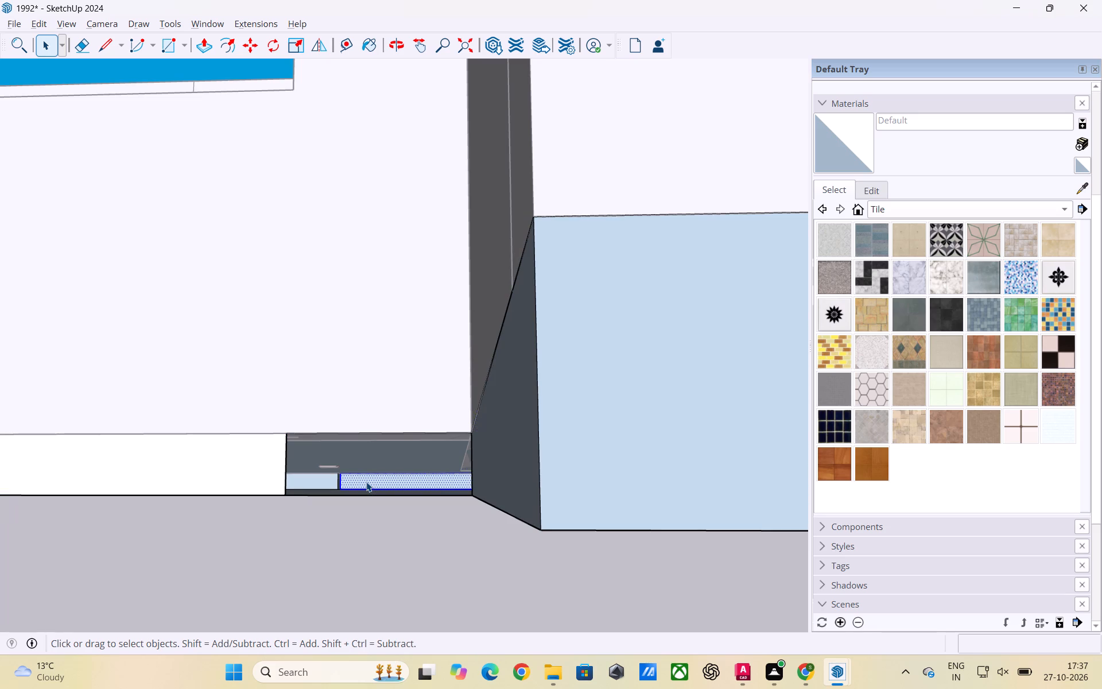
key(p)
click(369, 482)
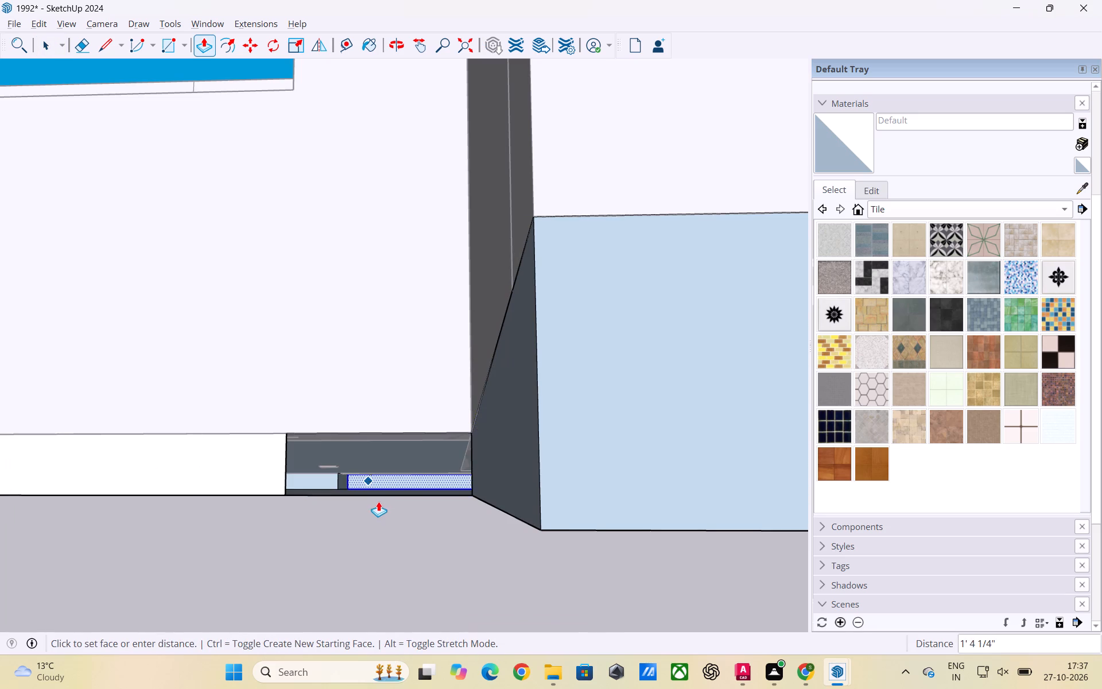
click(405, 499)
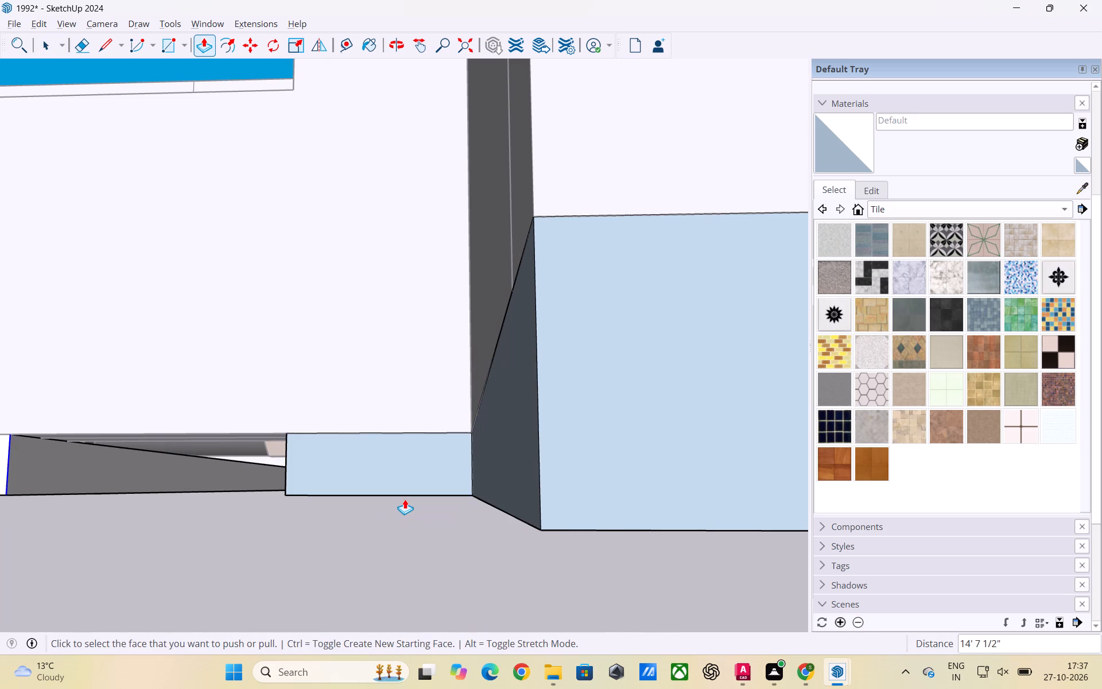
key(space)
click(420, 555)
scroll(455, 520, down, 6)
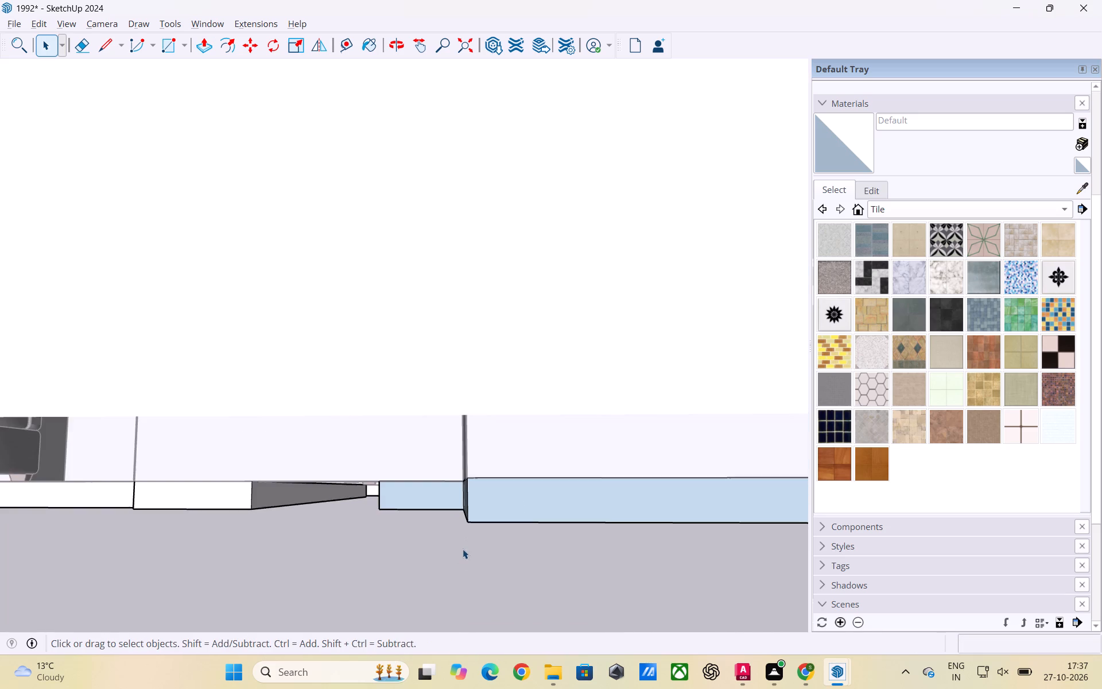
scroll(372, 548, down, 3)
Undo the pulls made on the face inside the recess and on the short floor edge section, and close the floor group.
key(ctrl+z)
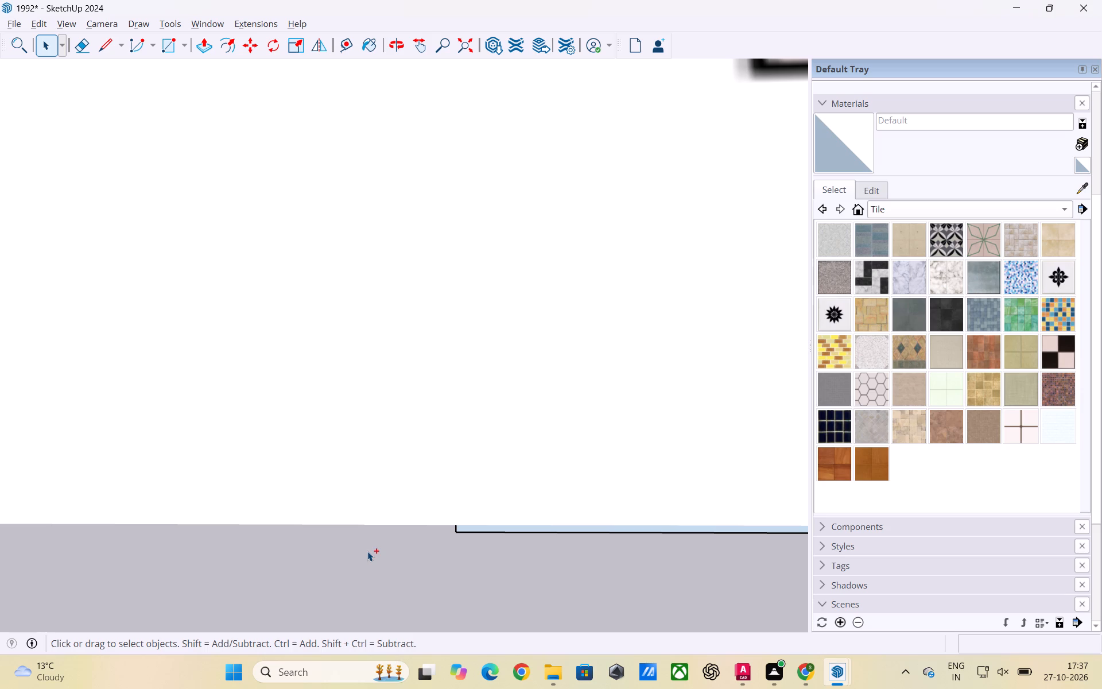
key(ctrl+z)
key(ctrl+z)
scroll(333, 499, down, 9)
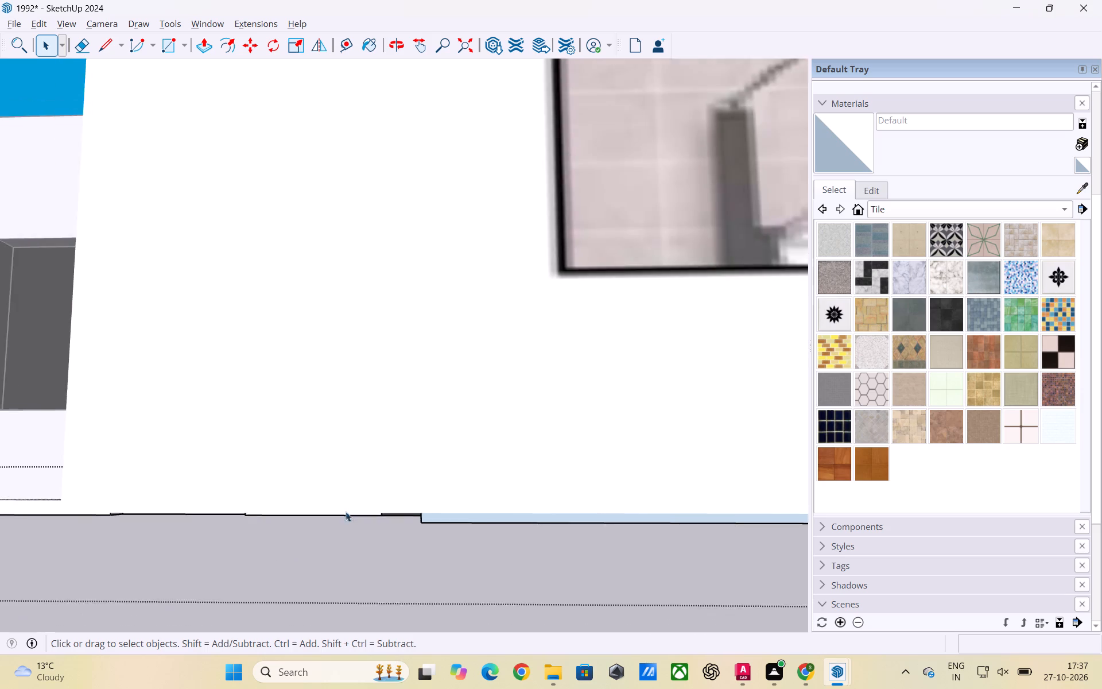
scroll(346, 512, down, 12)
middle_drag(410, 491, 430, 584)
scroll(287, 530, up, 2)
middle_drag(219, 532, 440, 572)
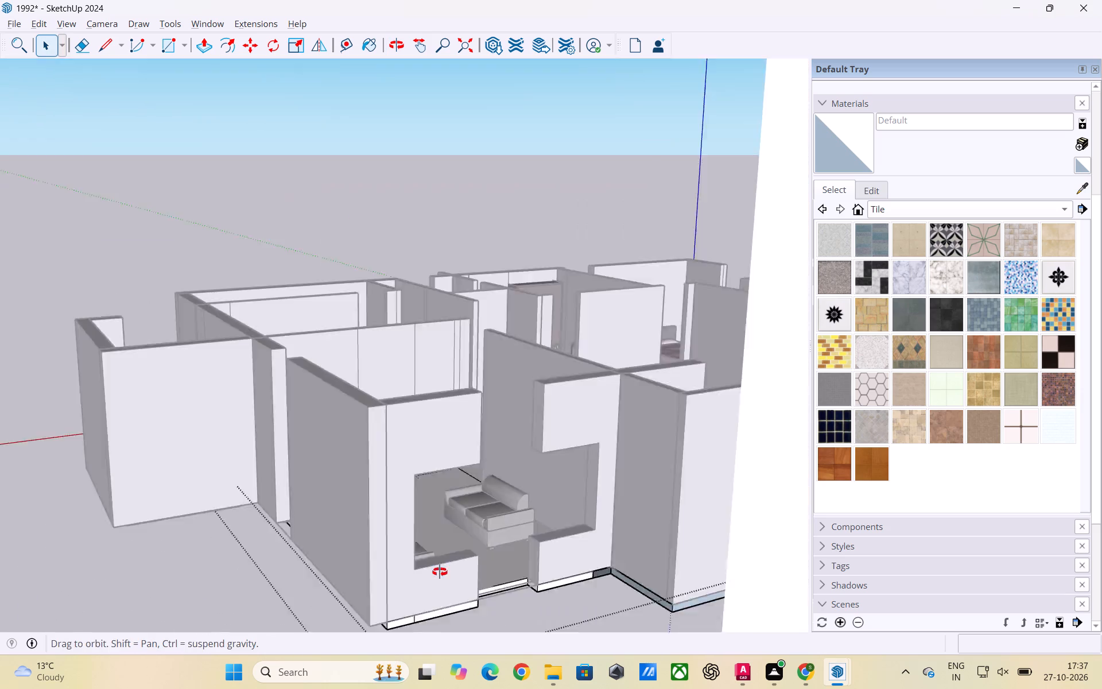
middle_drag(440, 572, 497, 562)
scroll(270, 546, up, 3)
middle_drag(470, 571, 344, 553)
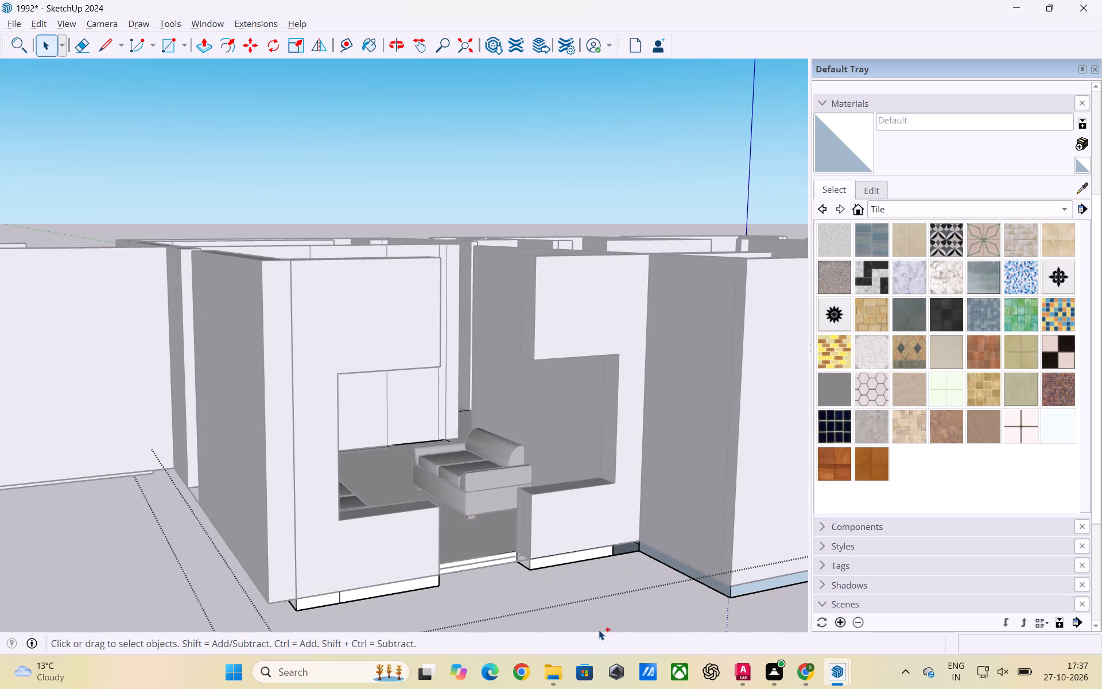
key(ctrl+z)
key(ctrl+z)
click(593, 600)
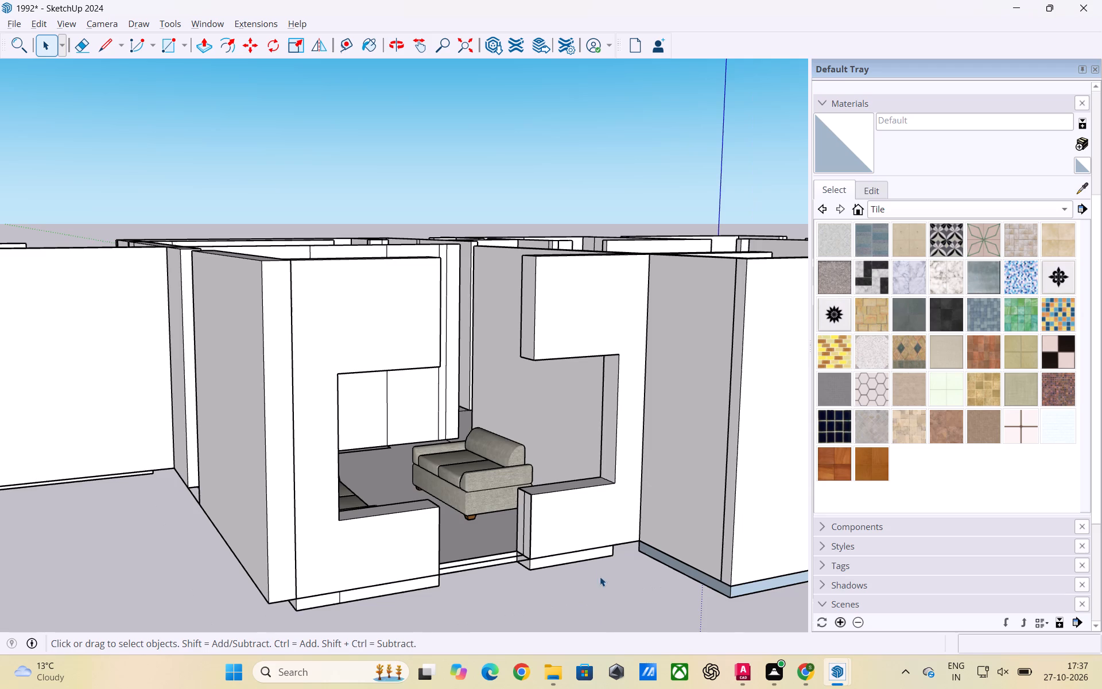
Examine the floor edge notch between the sofa room and the blue-grey slab from outside and from below.
scroll(612, 562, up, 3)
middle_drag(610, 597, 505, 488)
scroll(561, 523, down, 3)
scroll(502, 503, down, 4)
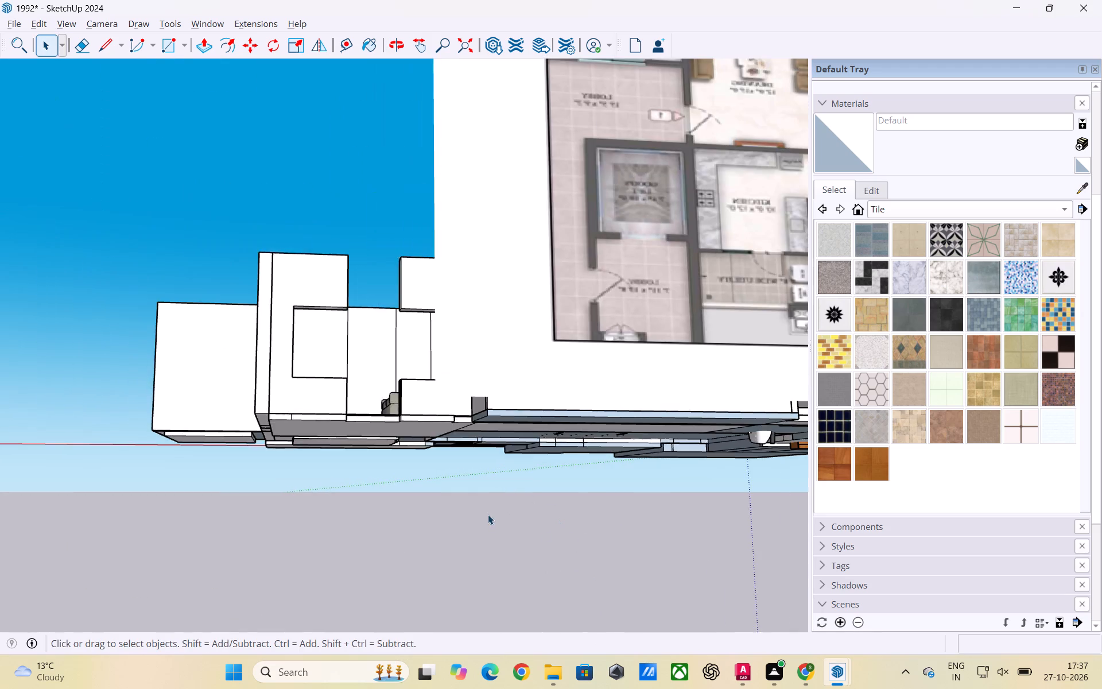
middle_drag(488, 520, 494, 564)
scroll(460, 477, up, 3)
middle_drag(426, 471, 519, 493)
scroll(565, 485, up, 3)
scroll(603, 449, up, 2)
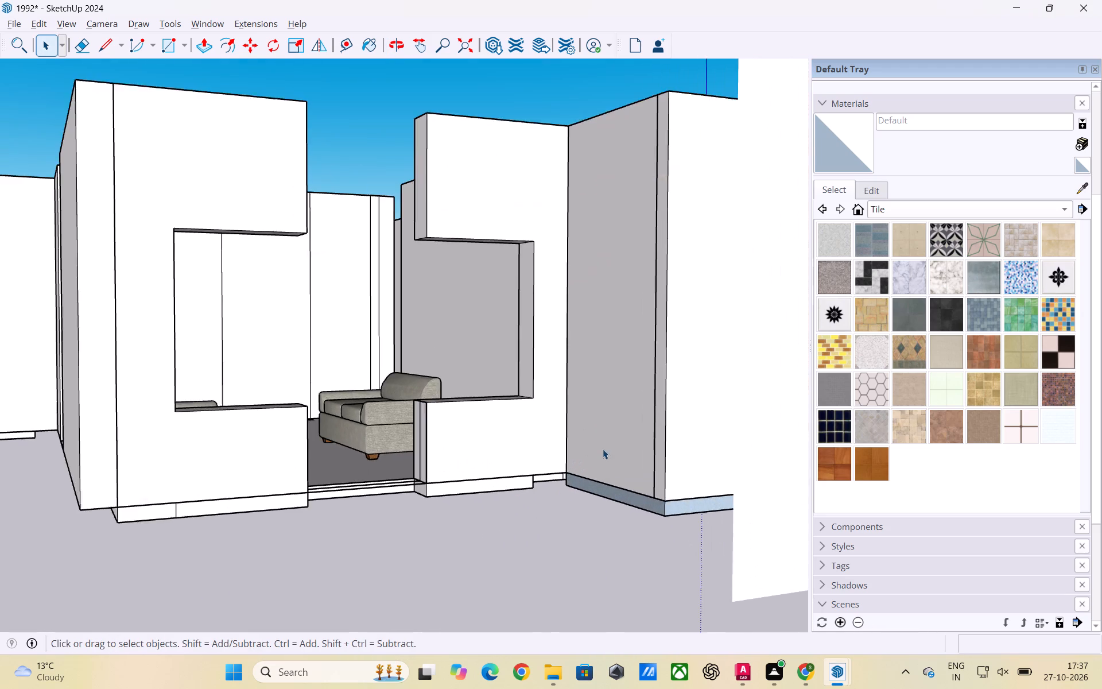
scroll(603, 449, up, 4)
middle_drag(543, 490, 540, 460)
scroll(539, 401, up, 3)
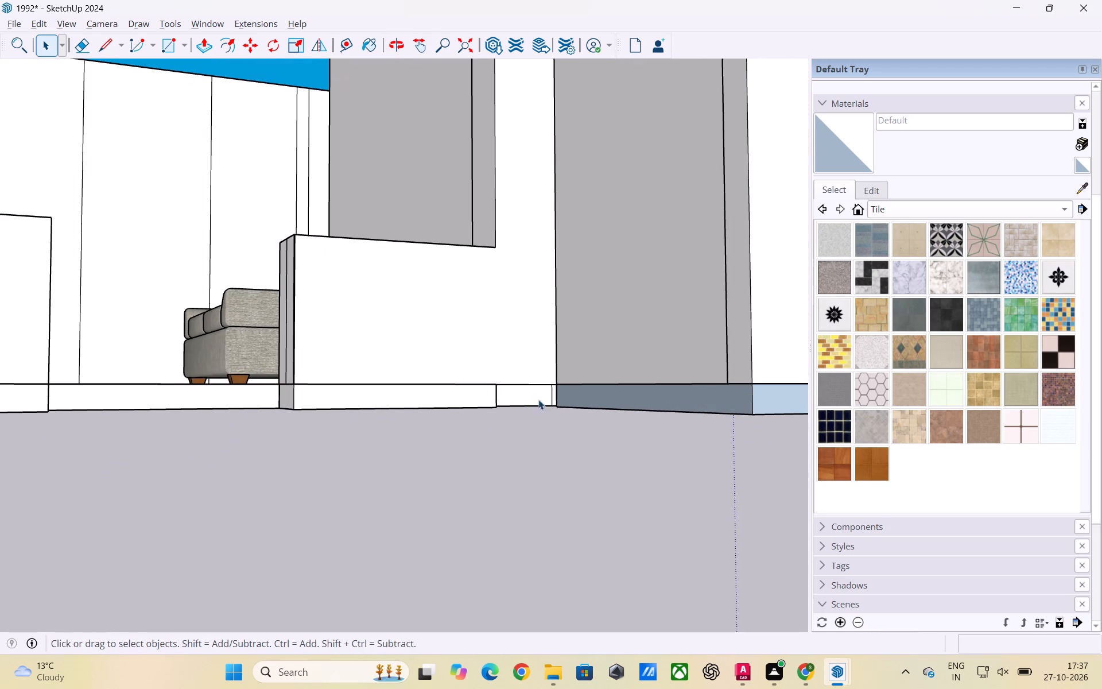
middle_drag(519, 418, 399, 411)
scroll(647, 375, down, 5)
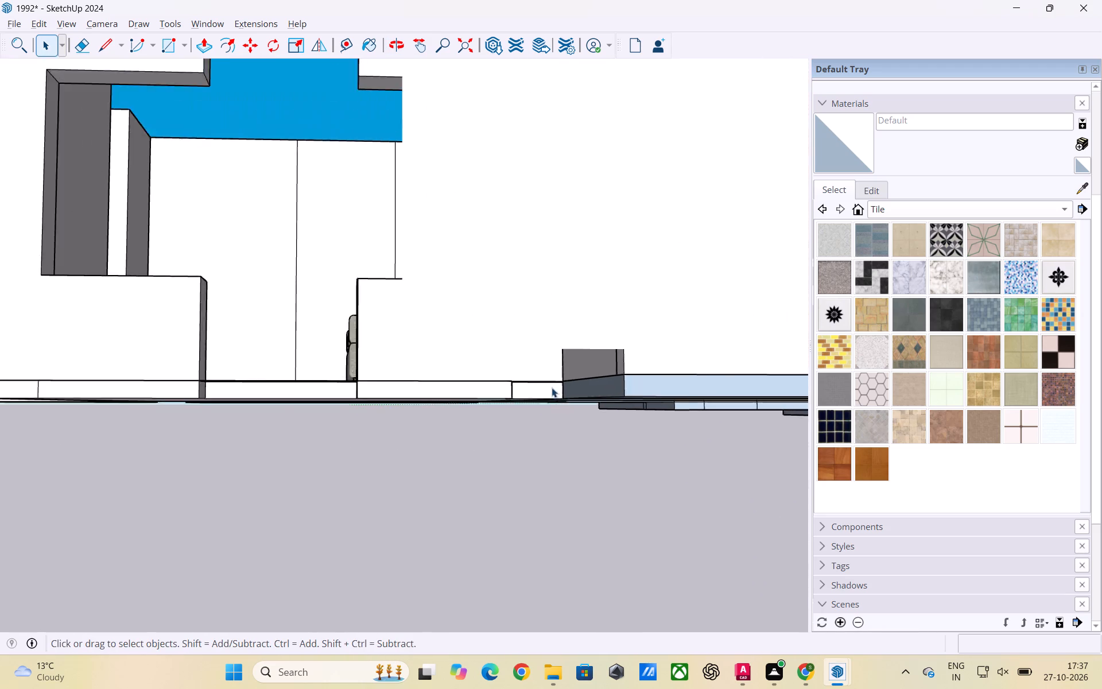
scroll(552, 388, down, 2)
middle_drag(557, 396, 513, 411)
scroll(407, 362, down, 4)
scroll(393, 419, up, 1)
scroll(409, 381, down, 4)
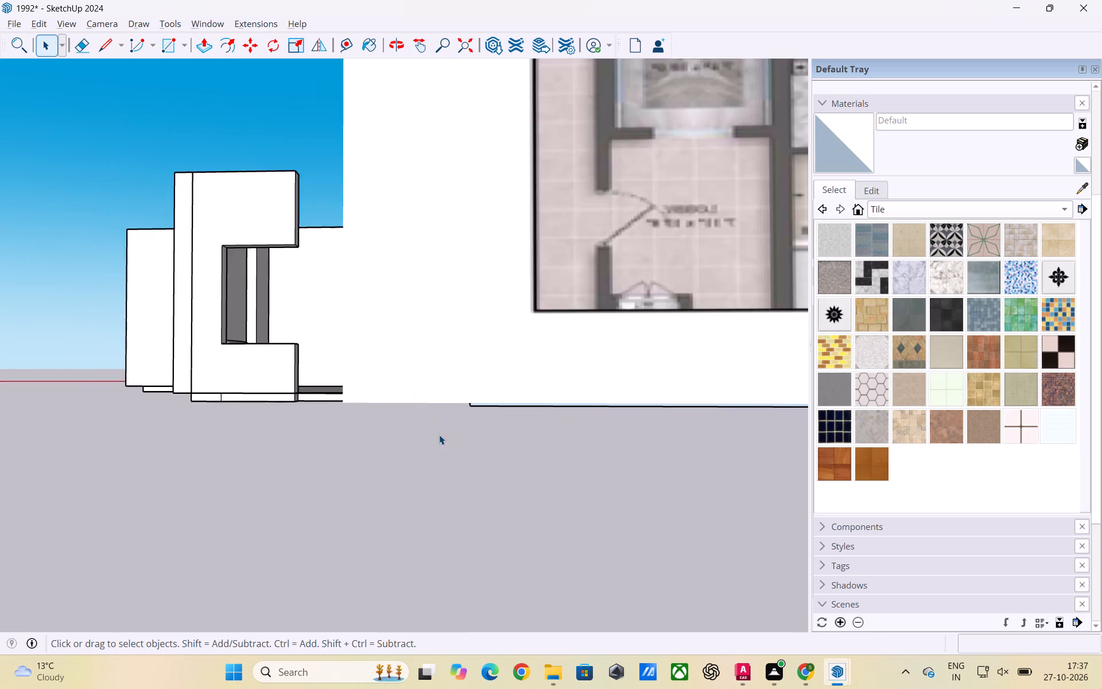
middle_drag(449, 433, 466, 361)
scroll(479, 374, up, 12)
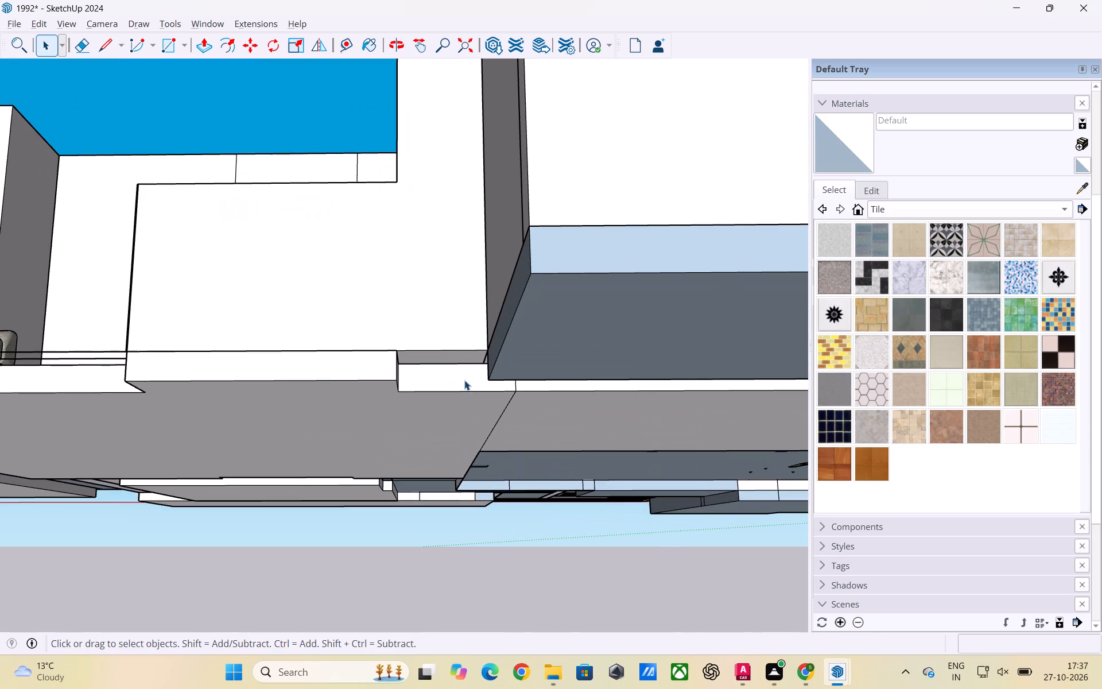
middle_drag(462, 378, 428, 350)
scroll(447, 367, up, 3)
middle_drag(456, 367, 456, 382)
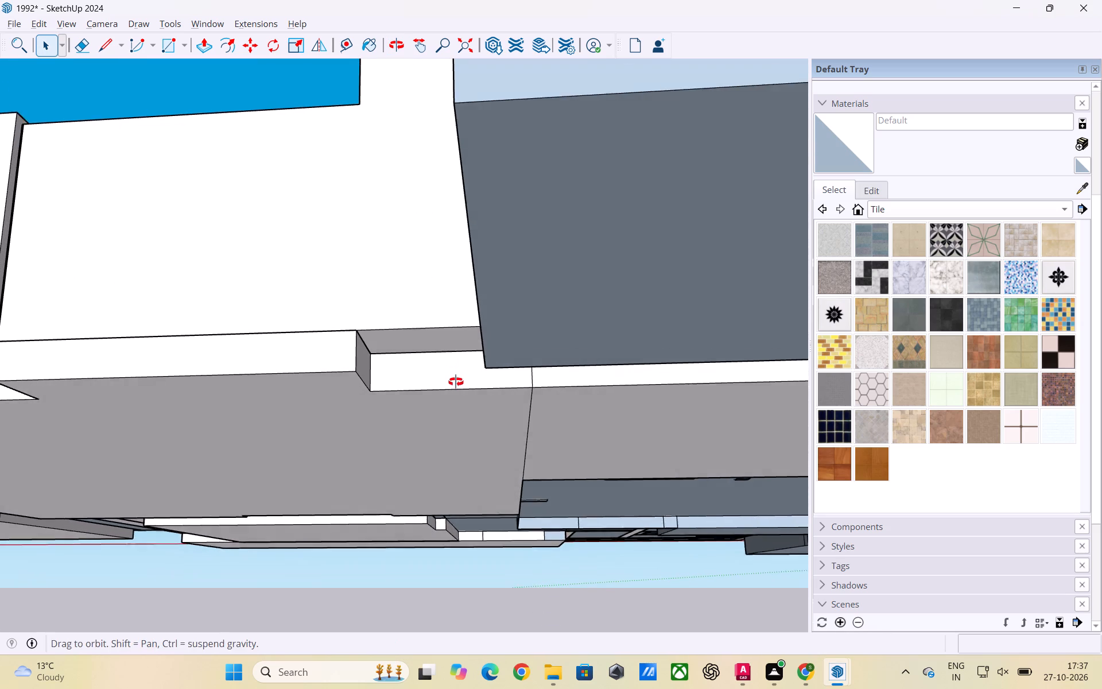
middle_drag(456, 382, 456, 384)
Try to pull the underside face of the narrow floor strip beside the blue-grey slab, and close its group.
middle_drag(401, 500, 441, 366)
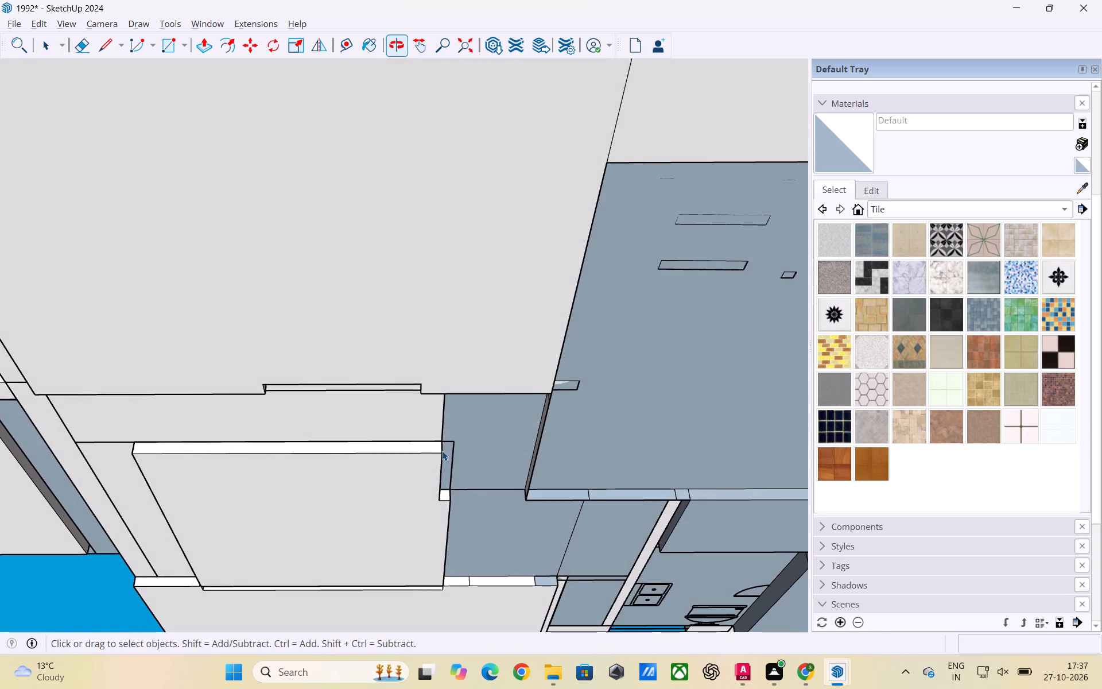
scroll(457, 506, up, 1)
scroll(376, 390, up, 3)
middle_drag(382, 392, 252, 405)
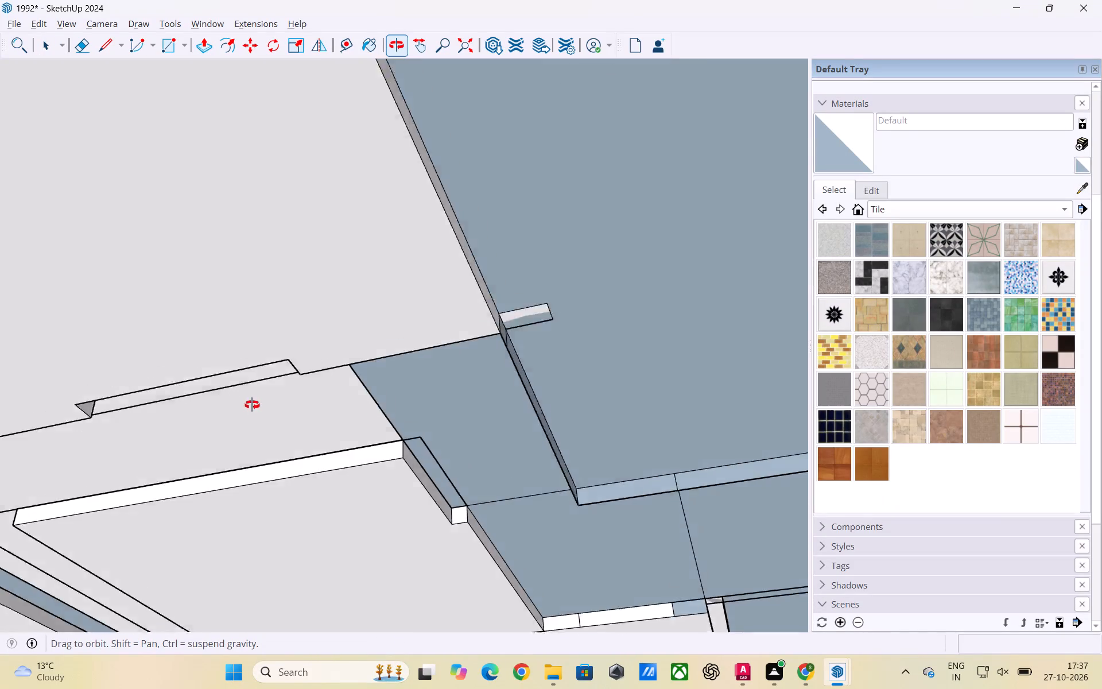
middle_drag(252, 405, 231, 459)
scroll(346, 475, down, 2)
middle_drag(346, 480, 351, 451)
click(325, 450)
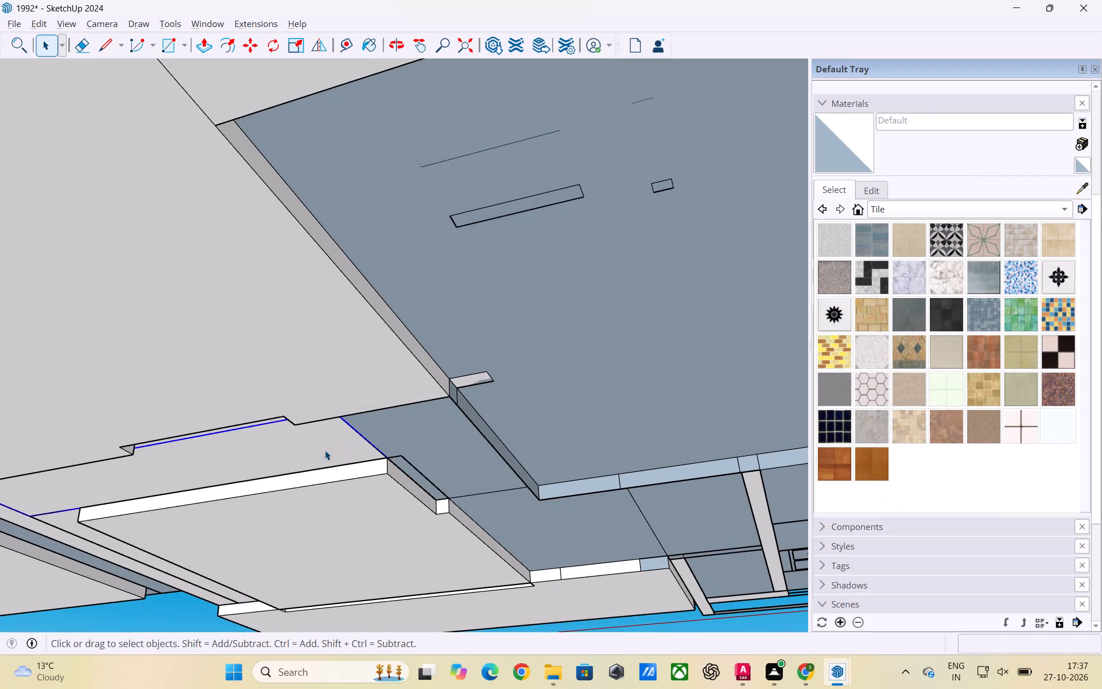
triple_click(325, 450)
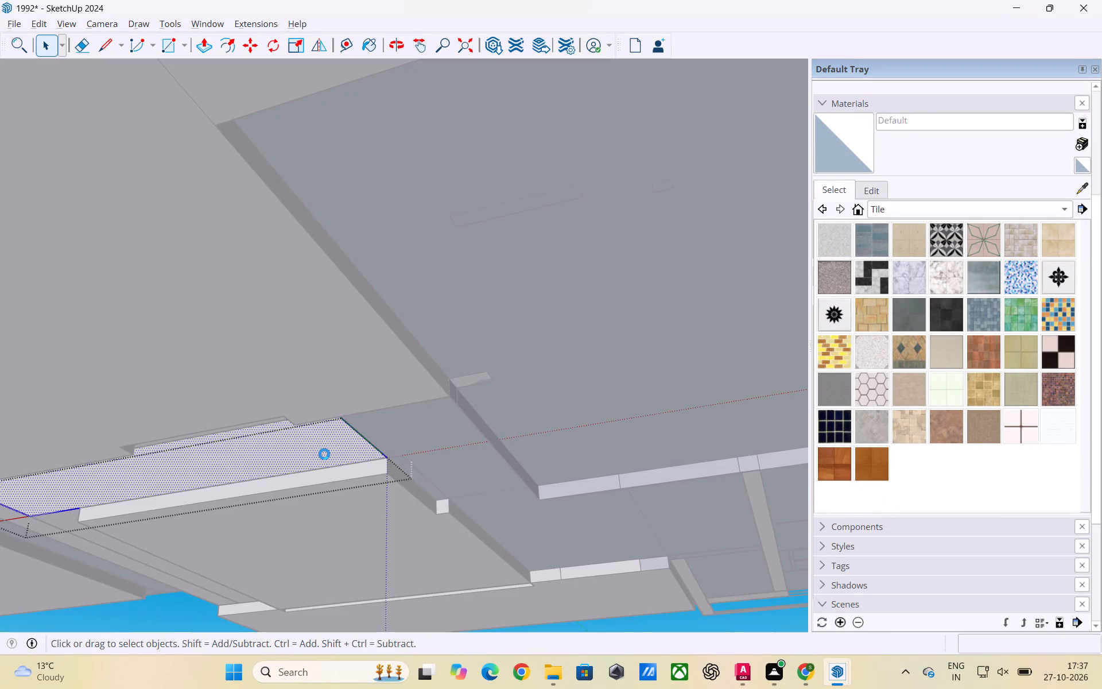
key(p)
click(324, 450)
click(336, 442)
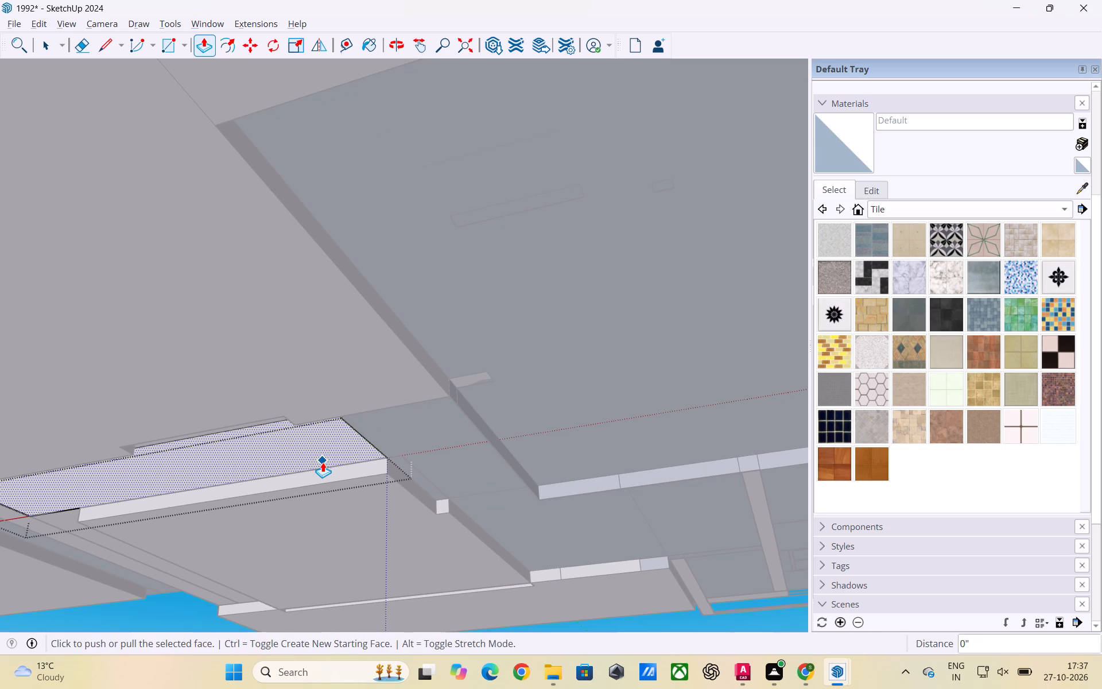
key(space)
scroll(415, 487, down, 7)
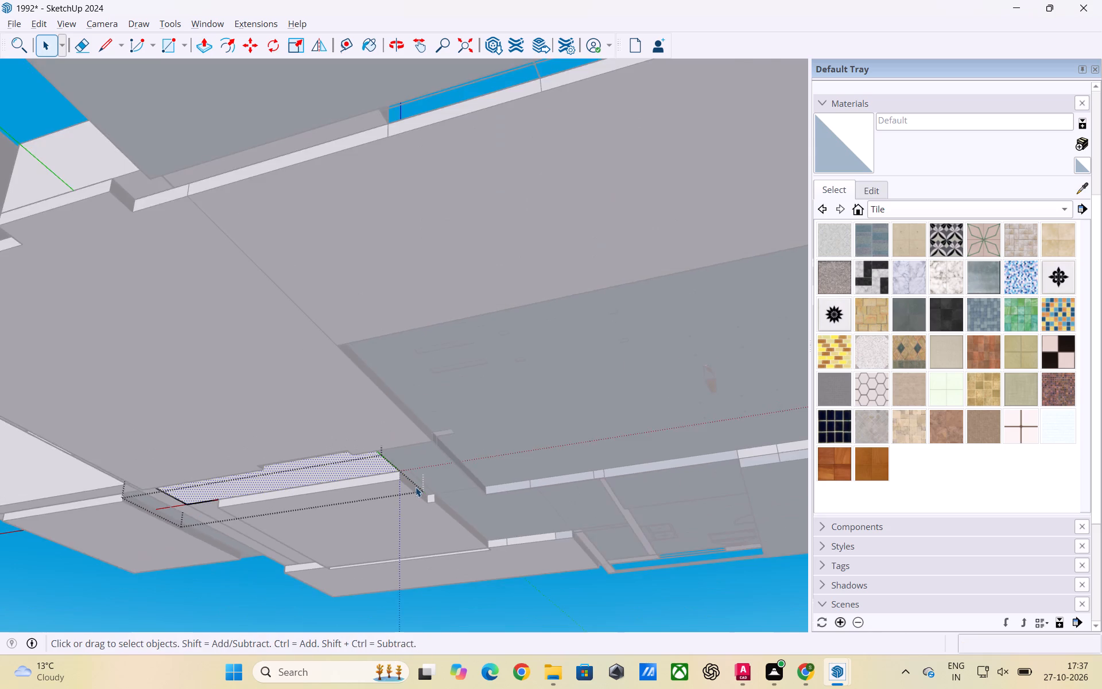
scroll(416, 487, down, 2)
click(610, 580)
Pull the underside face of the narrow floor strip 4" downward, flush with the adjoining white slab, and close its group.
scroll(391, 520, up, 3)
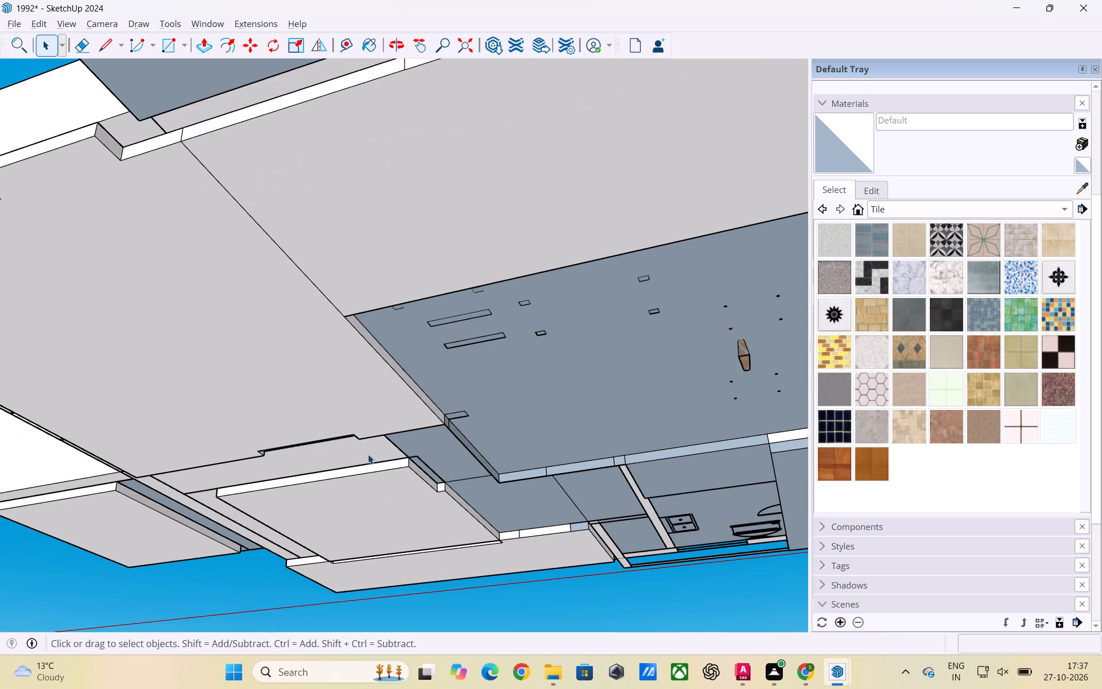
click(368, 454)
double_click(368, 454)
click(363, 459)
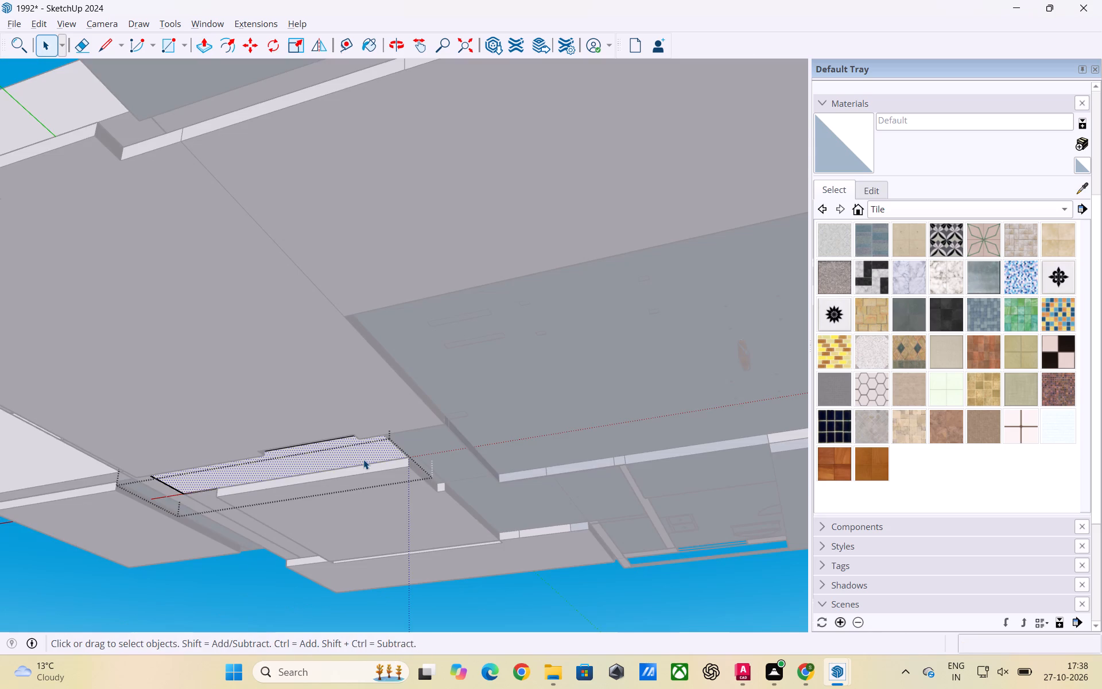
key(p)
click(363, 459)
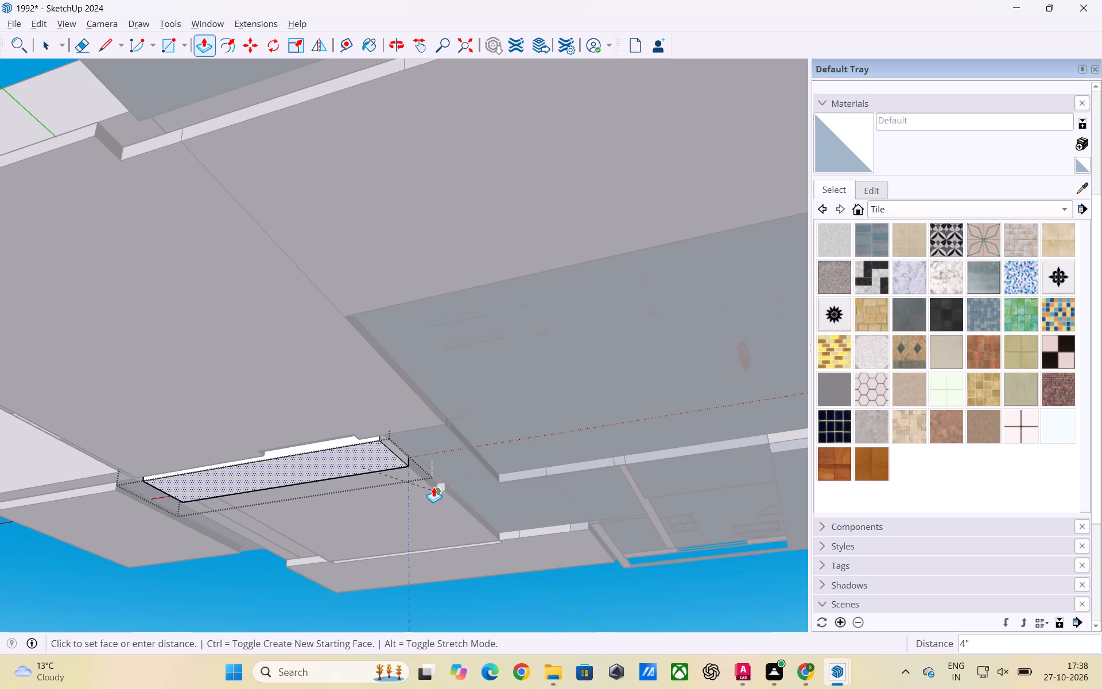
click(419, 497)
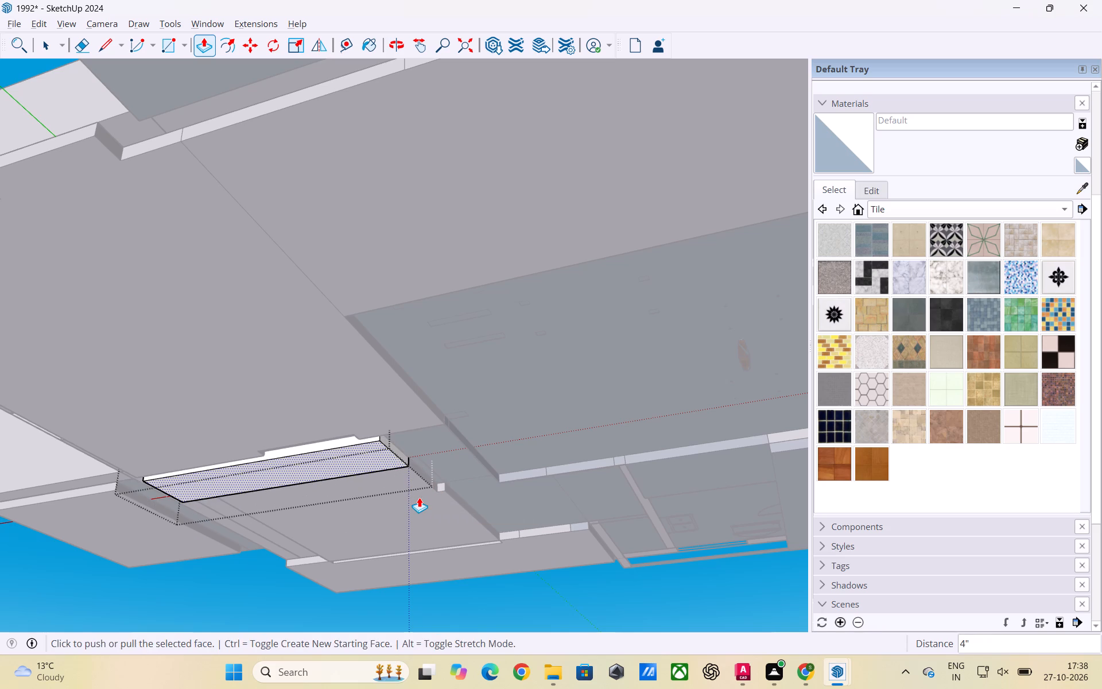
key(space)
click(564, 597)
Examine the thickened floor strip and the joints between the neighbouring floor slabs from below.
scroll(391, 501, up, 3)
middle_drag(413, 478, 429, 429)
scroll(421, 457, down, 1)
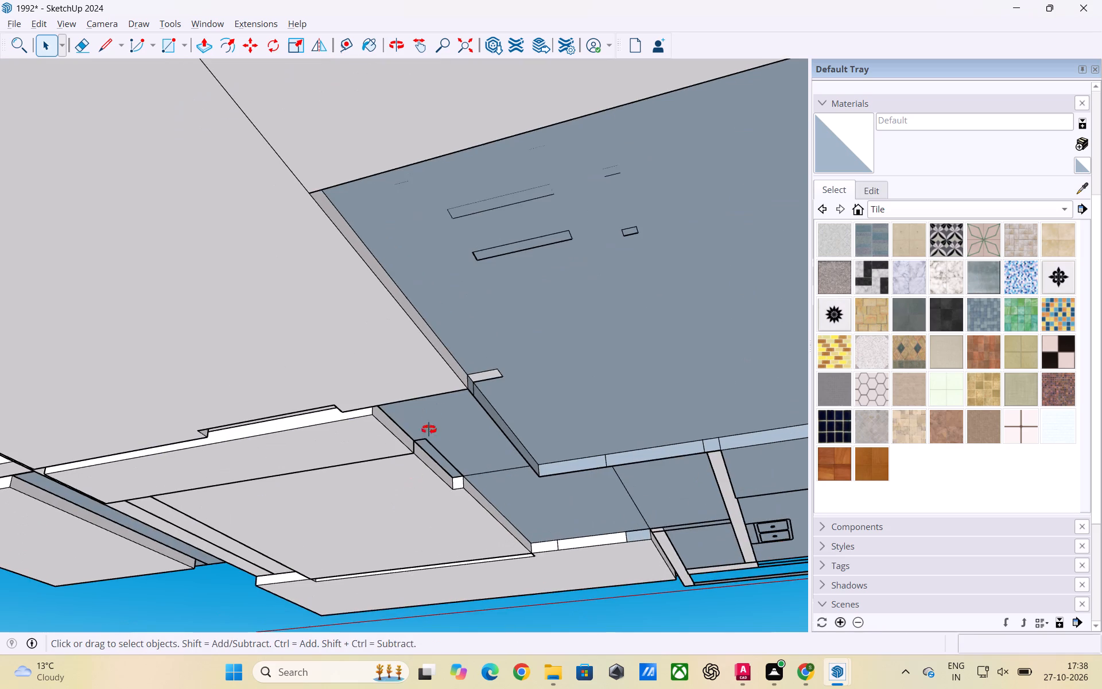
middle_drag(429, 429, 439, 408)
scroll(439, 444, down, 2)
scroll(327, 370, up, 6)
middle_drag(325, 381, 336, 326)
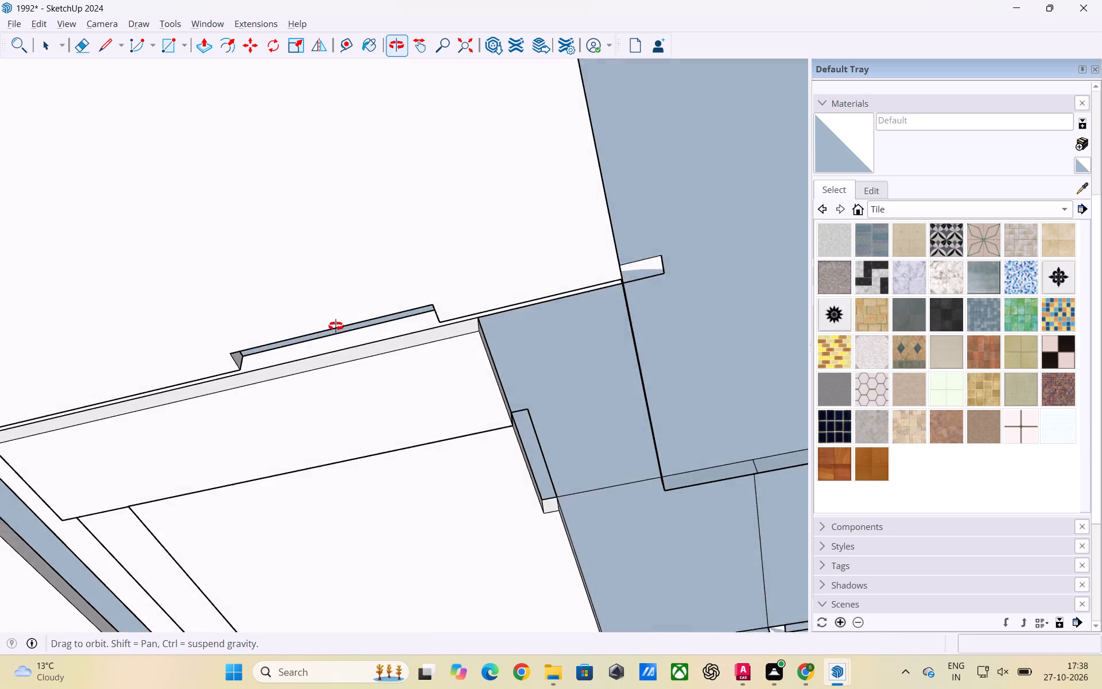
middle_drag(336, 326, 336, 320)
scroll(395, 388, up, 3)
scroll(348, 392, down, 9)
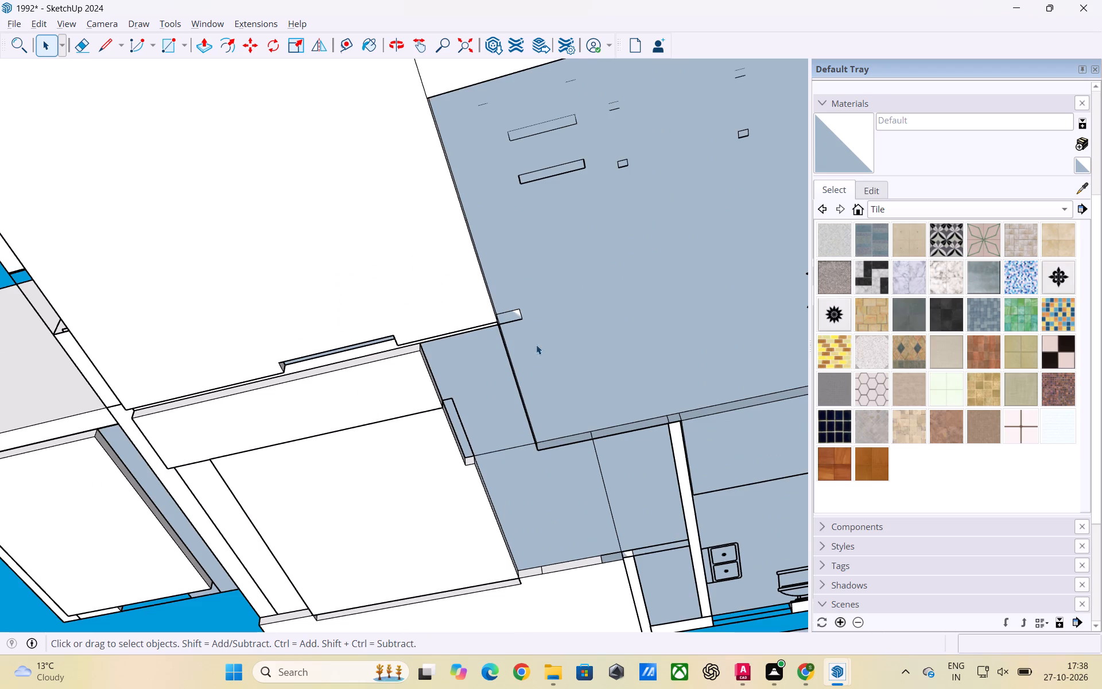
scroll(526, 311, up, 13)
scroll(482, 319, down, 16)
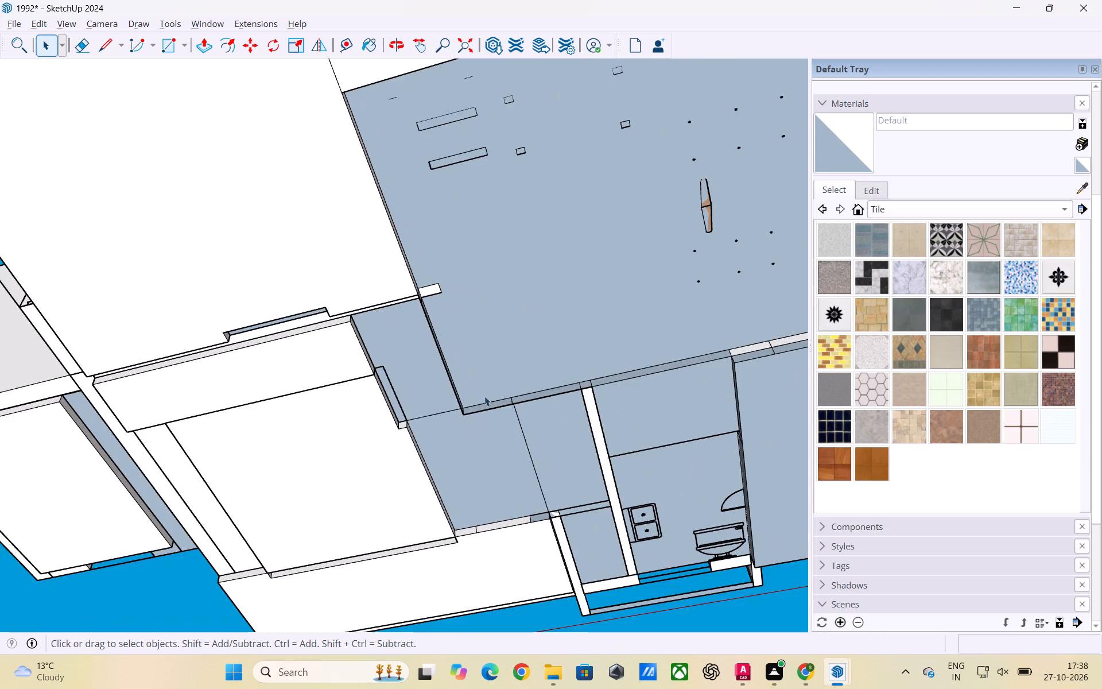
scroll(537, 397, down, 6)
scroll(499, 451, up, 3)
scroll(505, 511, up, 3)
middle_drag(511, 500, 519, 472)
scroll(486, 500, up, 5)
middle_drag(462, 507, 528, 400)
scroll(539, 422, down, 2)
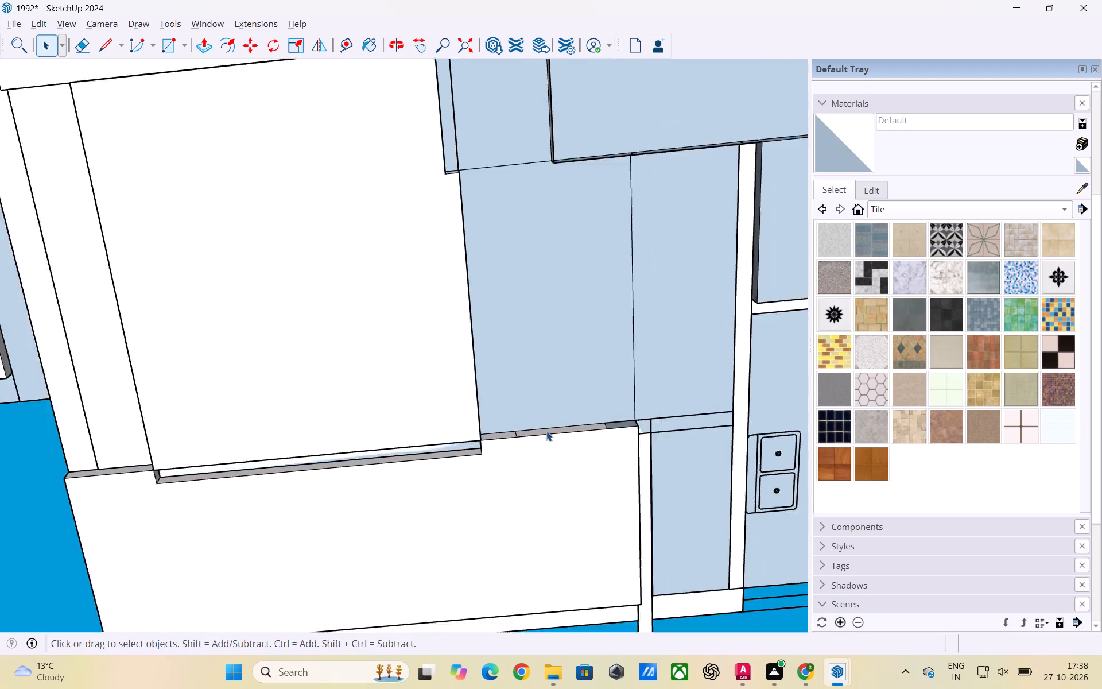
scroll(546, 431, down, 1)
middle_drag(445, 439, 496, 388)
scroll(514, 414, down, 3)
middle_drag(482, 446, 345, 428)
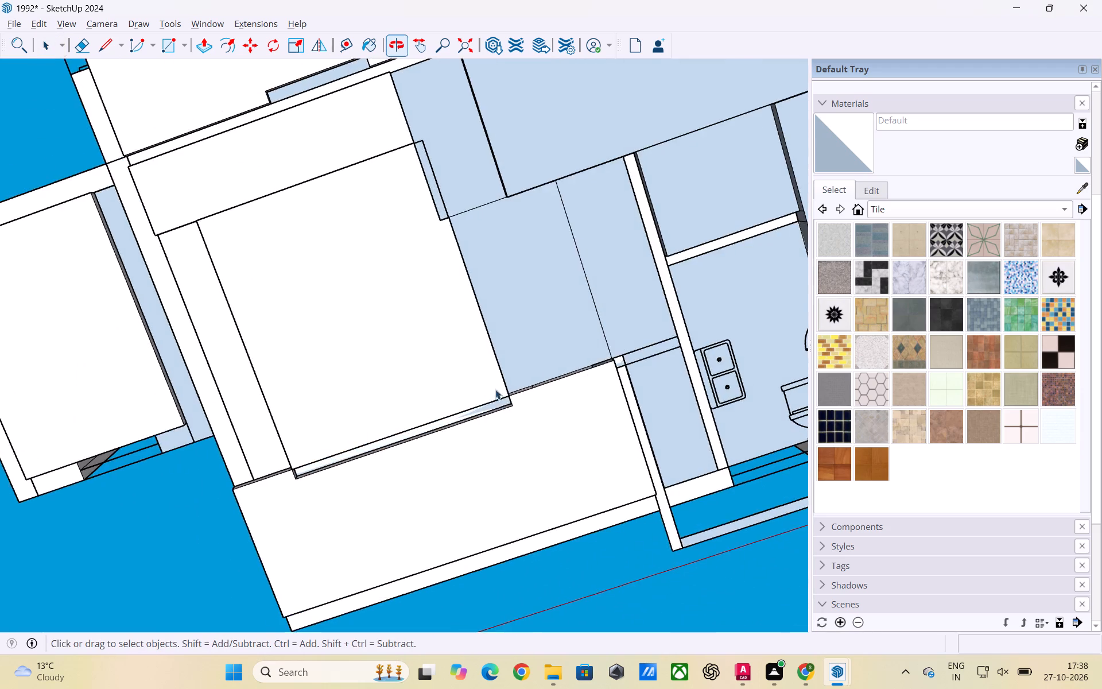
scroll(500, 389, down, 17)
scroll(509, 514, down, 1)
Examine the whole house from outside and above, turning around it with the floor plan image alongside.
middle_drag(511, 514, 536, 389)
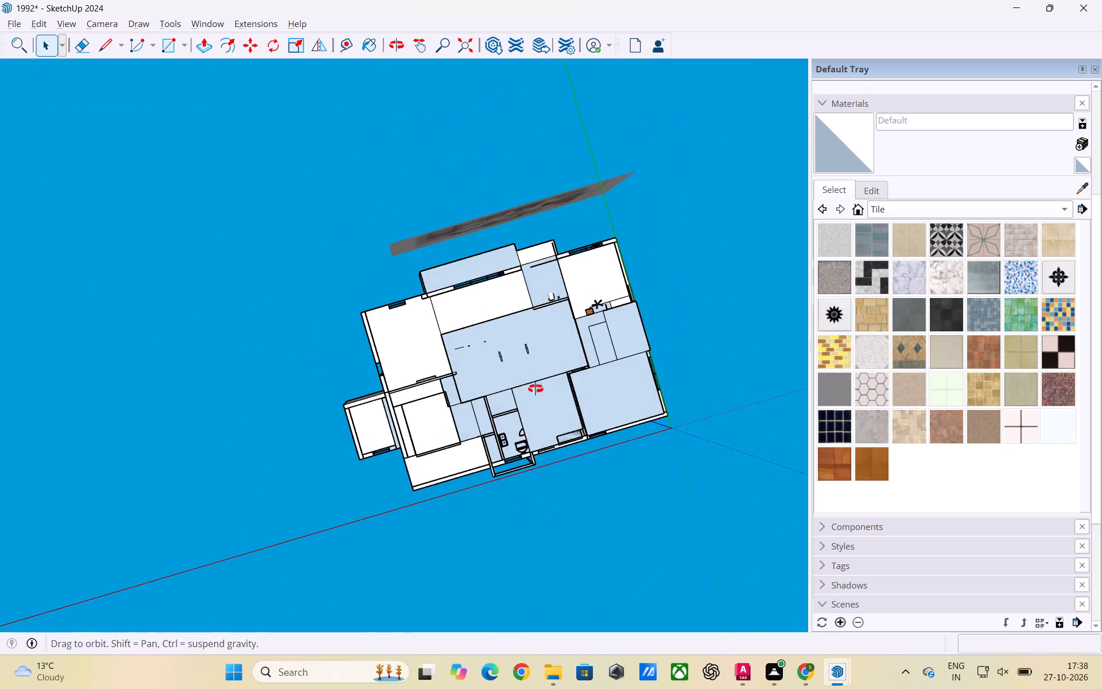
middle_drag(536, 389, 537, 366)
scroll(520, 477, up, 3)
middle_drag(519, 549, 530, 346)
scroll(530, 467, up, 3)
middle_drag(500, 532, 517, 347)
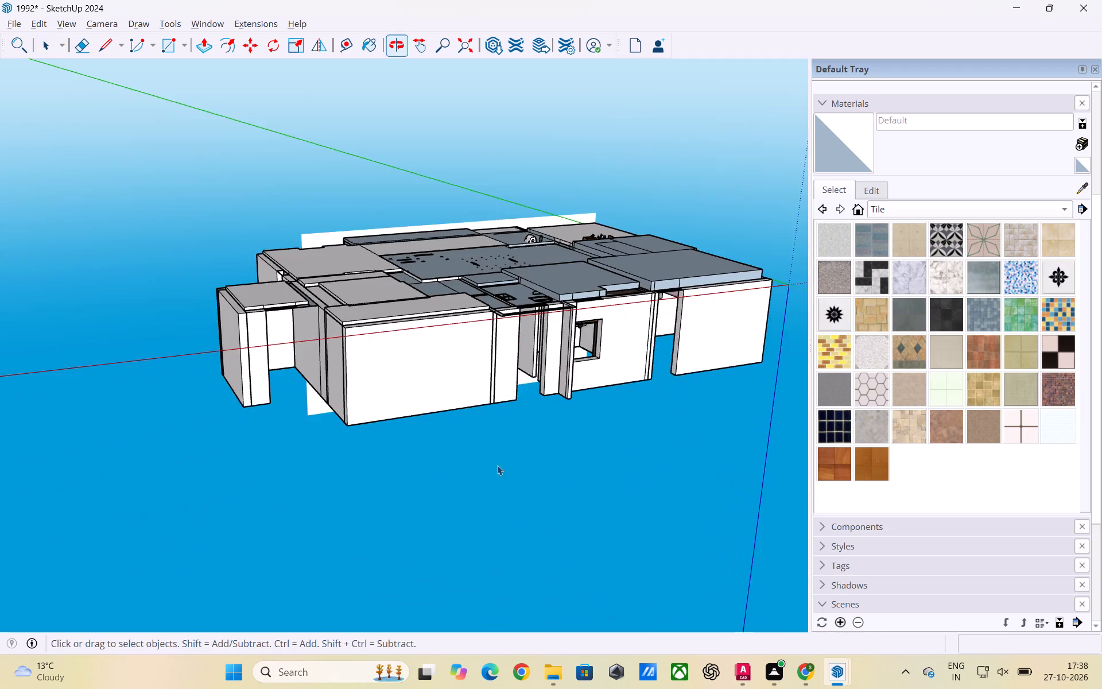
scroll(506, 508, up, 4)
middle_drag(496, 570, 524, 371)
scroll(500, 541, down, 1)
scroll(503, 540, up, 3)
middle_drag(491, 569, 495, 372)
scroll(490, 525, up, 3)
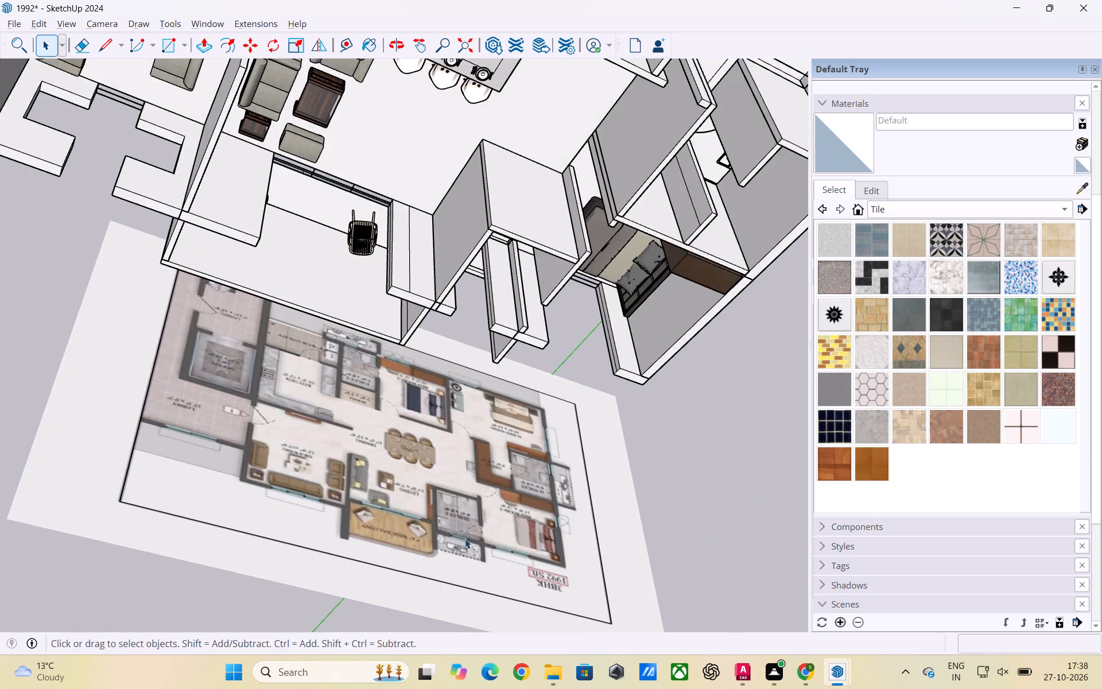
middle_drag(440, 585, 476, 405)
scroll(495, 519, up, 3)
middle_drag(469, 577, 494, 432)
scroll(495, 486, down, 4)
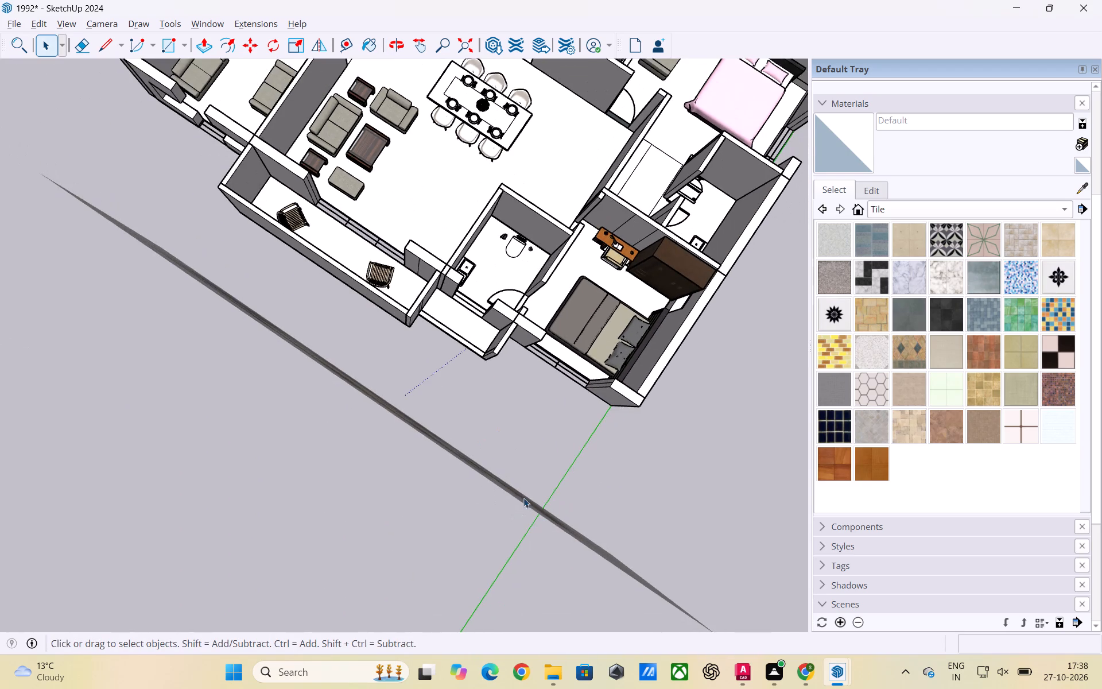
middle_drag(516, 484, 542, 382)
scroll(534, 398, up, 1)
scroll(628, 419, down, 3)
middle_drag(646, 440, 392, 451)
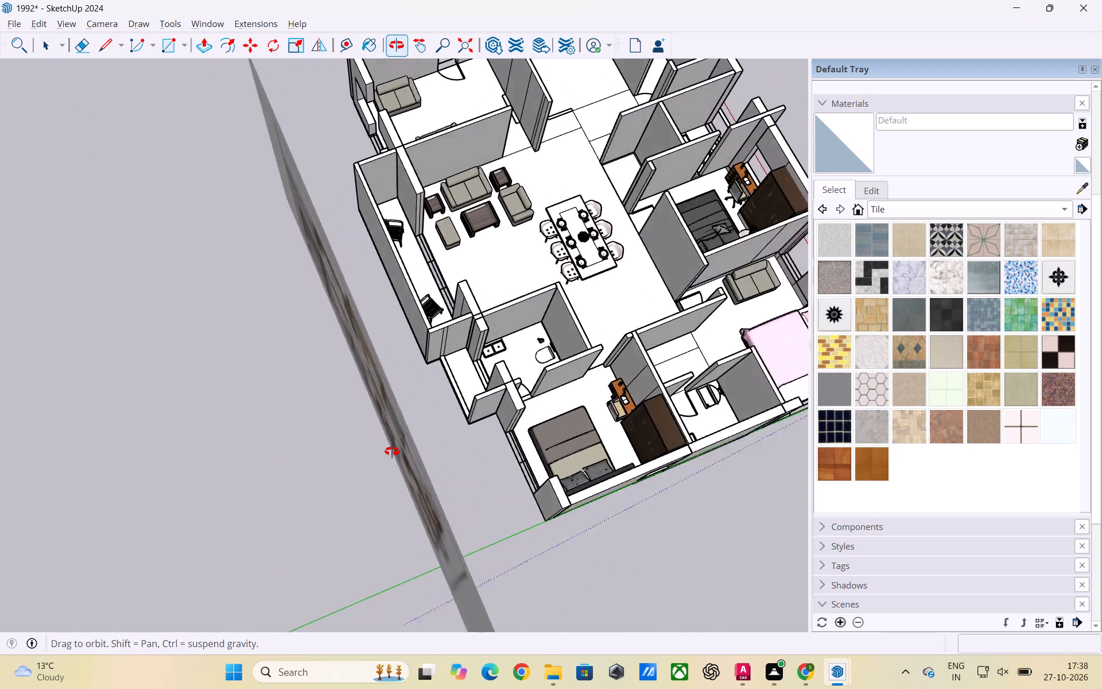
middle_drag(392, 451, 360, 433)
scroll(452, 432, up, 3)
scroll(452, 432, down, 3)
scroll(367, 446, down, 3)
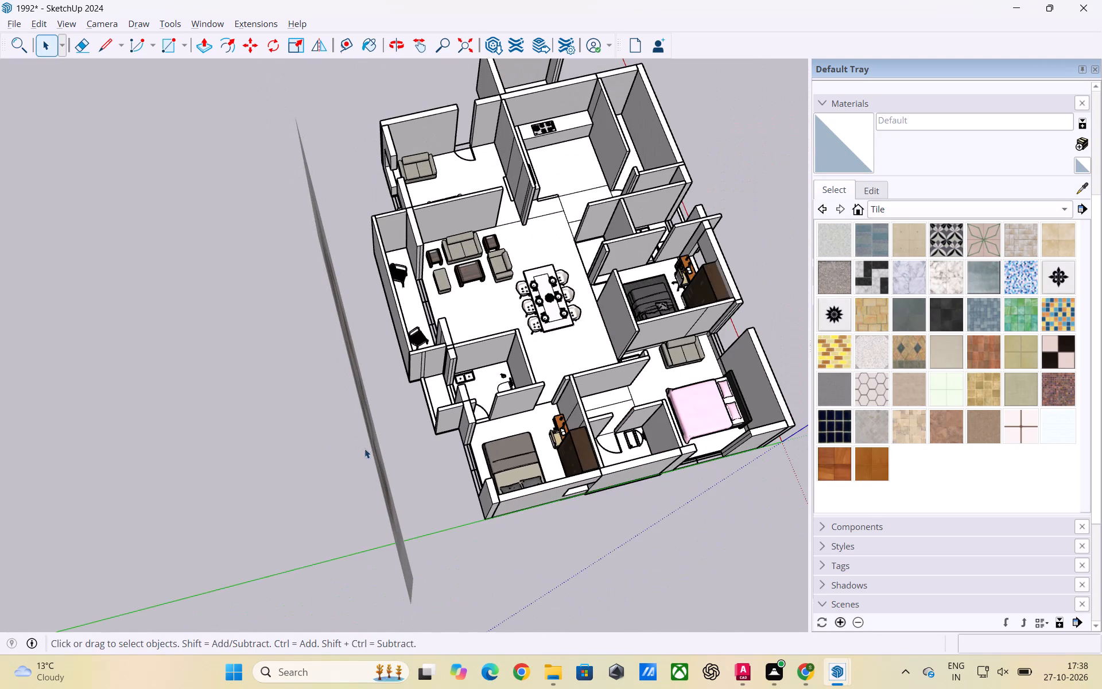
scroll(480, 451, down, 2)
middle_drag(635, 491, 291, 462)
scroll(493, 449, down, 1)
scroll(493, 443, up, 2)
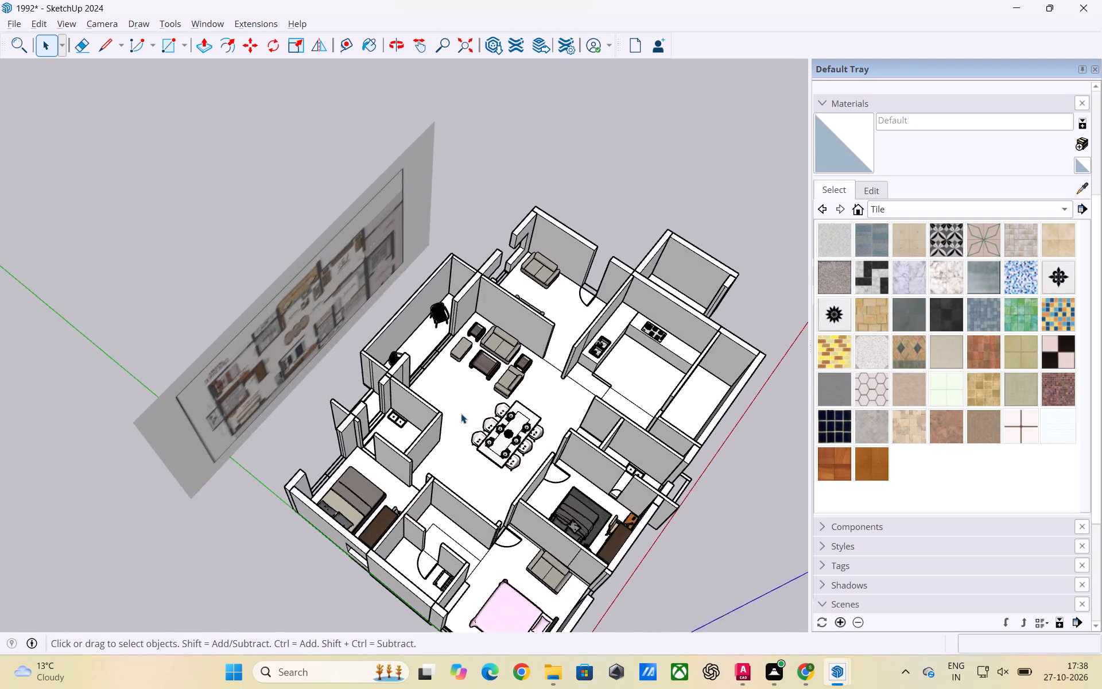
scroll(460, 402, down, 7)
middle_drag(616, 485, 411, 510)
scroll(469, 482, up, 3)
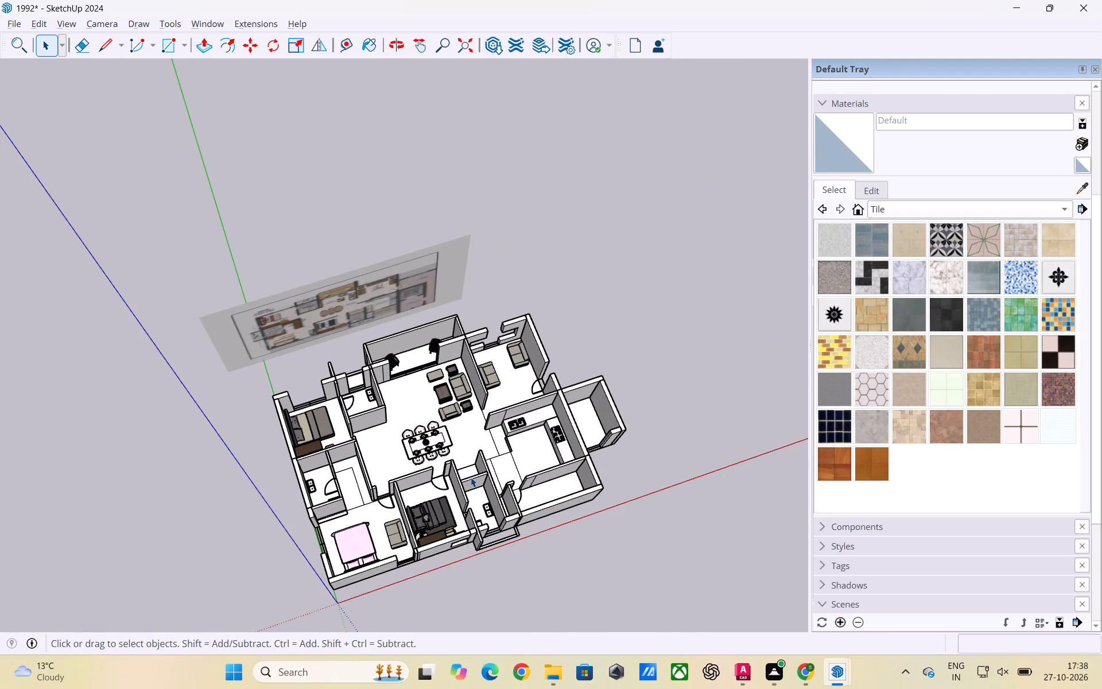
scroll(581, 420, down, 4)
middle_drag(649, 471, 525, 506)
scroll(500, 482, up, 3)
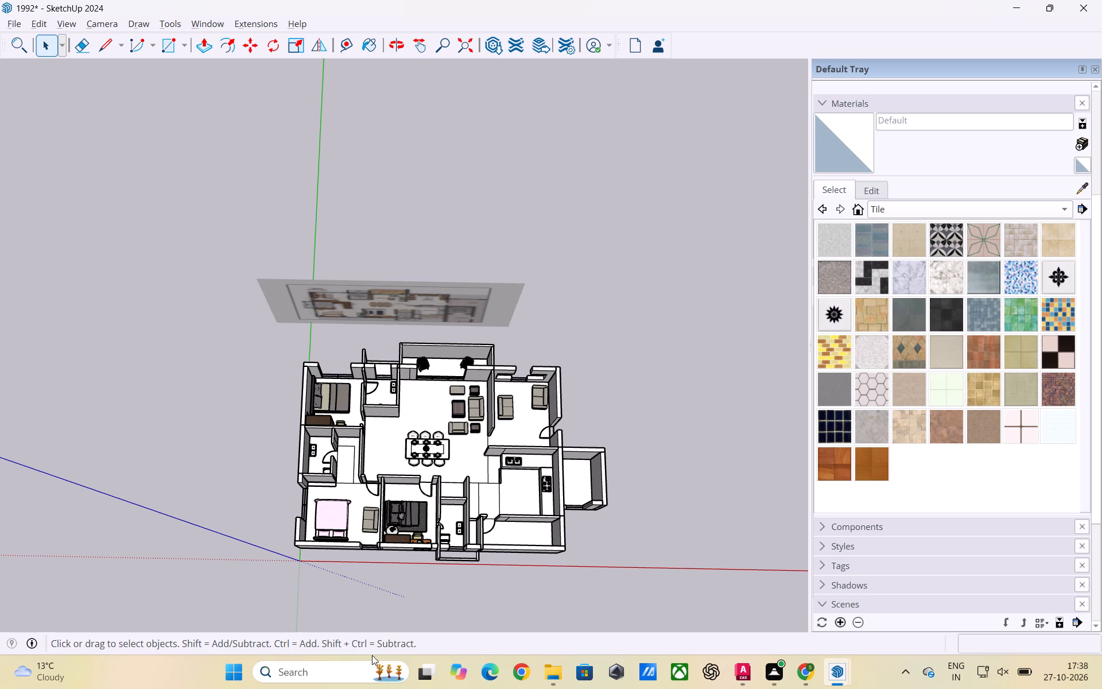
Inspect the furnished room layout from above, focusing on the dining and living area.
scroll(388, 475, down, 5)
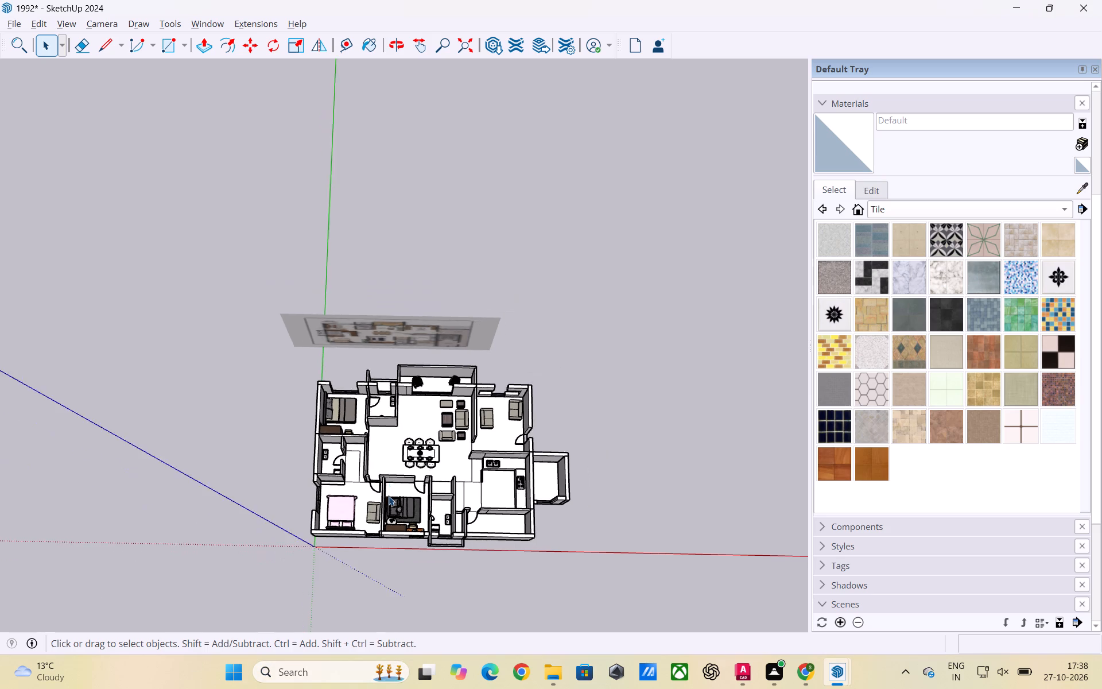
middle_drag(397, 536, 400, 575)
scroll(372, 482, up, 9)
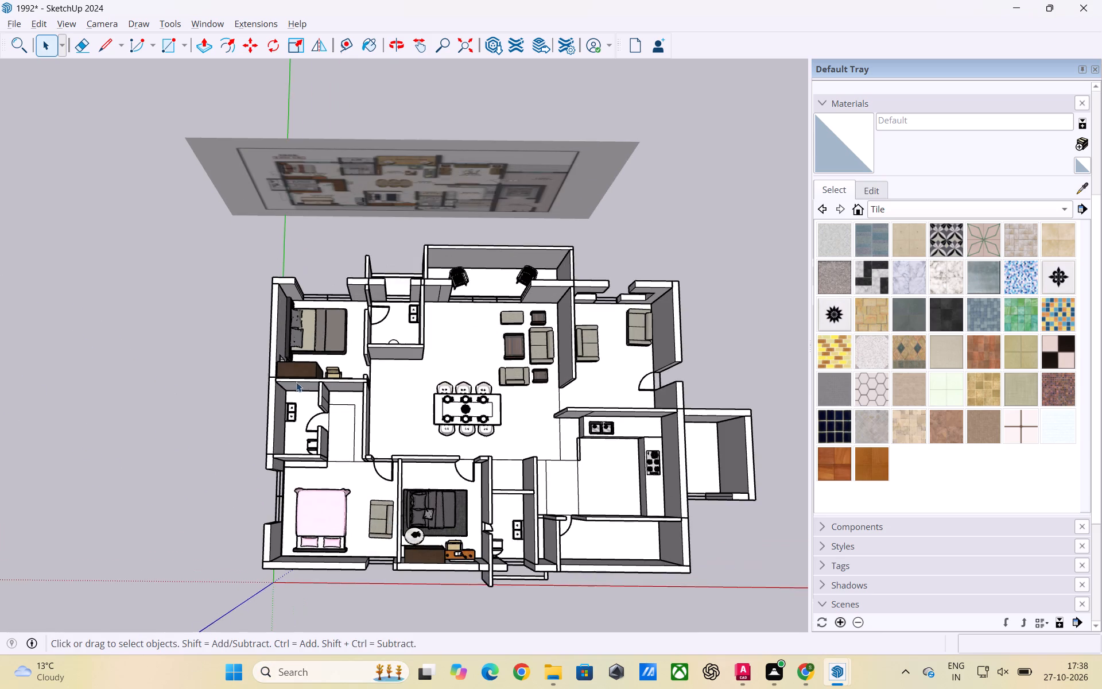
scroll(296, 382, down, 2)
scroll(417, 391, up, 5)
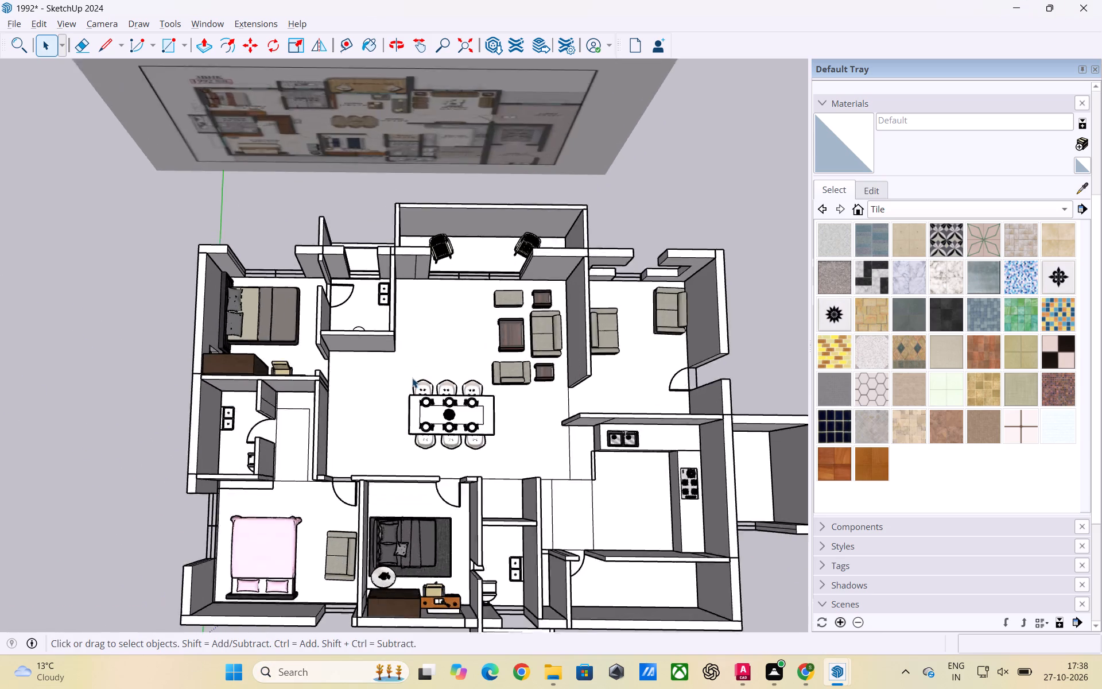
scroll(412, 378, up, 4)
middle_drag(393, 389, 399, 324)
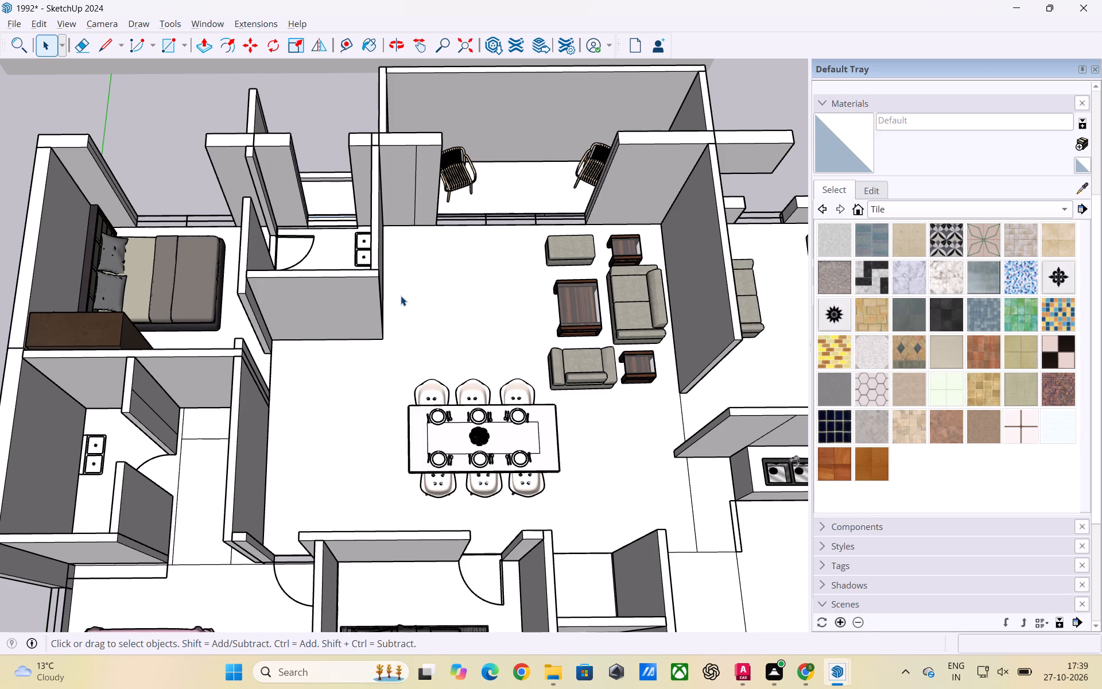
scroll(377, 209, down, 6)
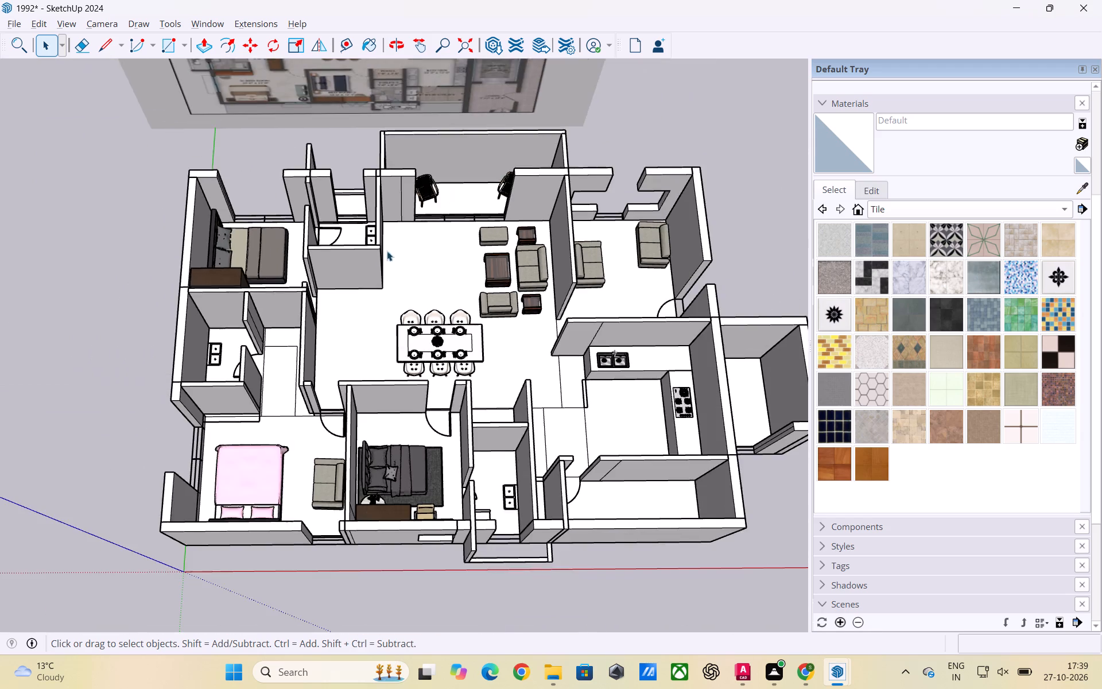
scroll(381, 254, down, 4)
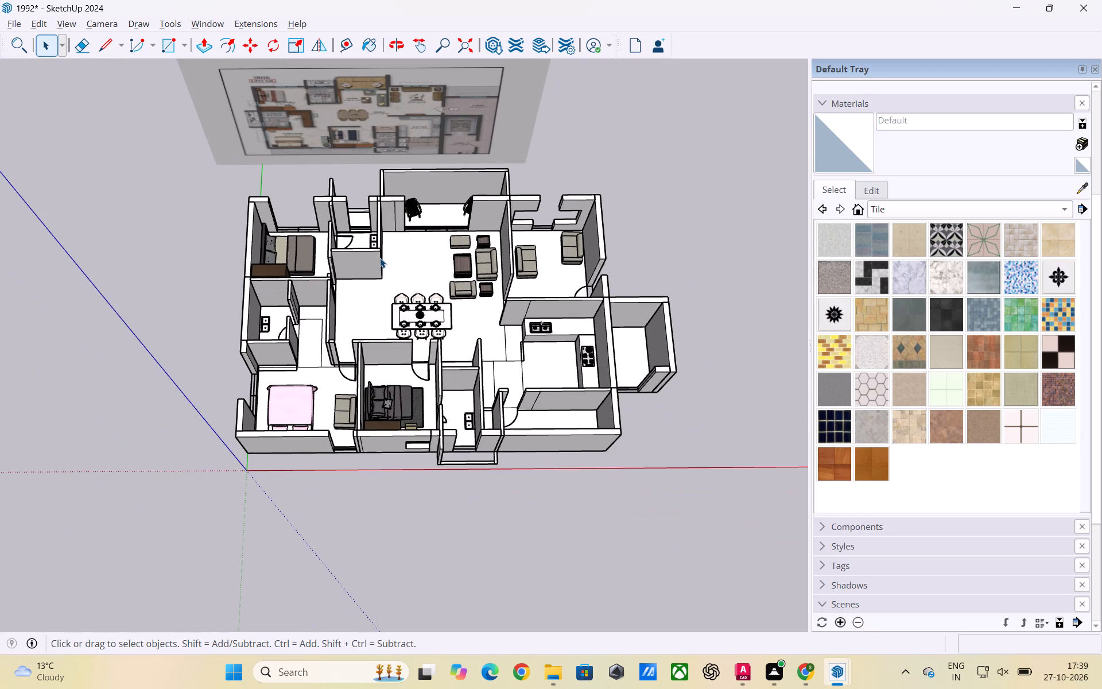
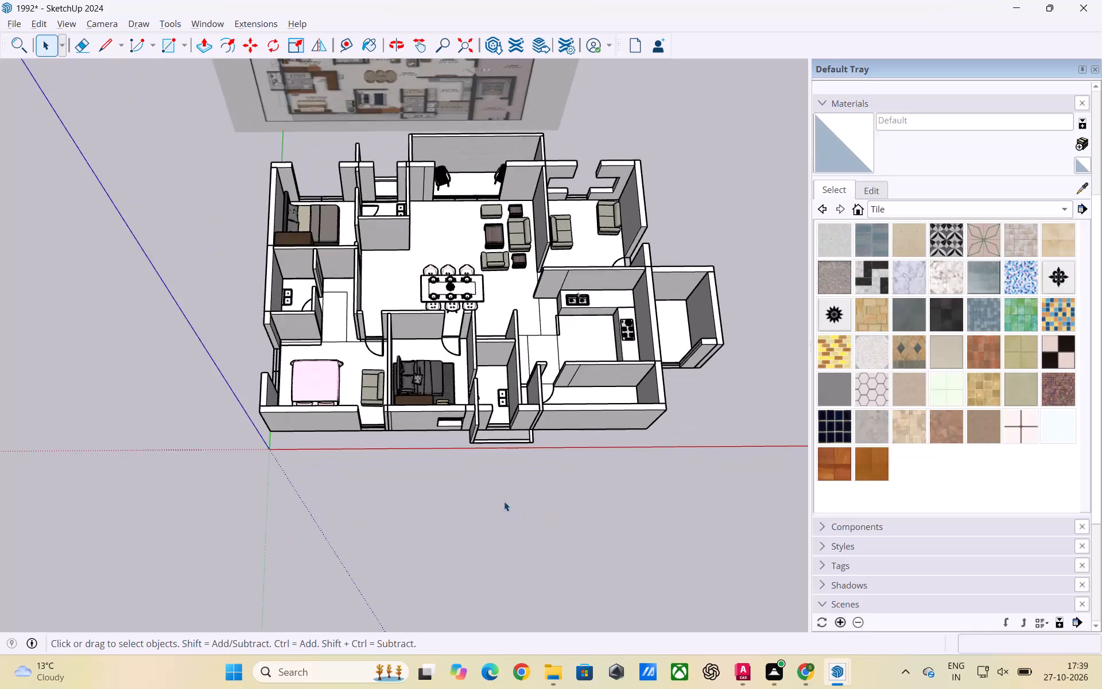
Examine the 1992 house model, focusing on the bathroom beside the dark-grey-bed bedroom and its projecting outer wall.
scroll(503, 501, up, 3)
middle_drag(505, 501, 505, 411)
scroll(460, 401, down, 5)
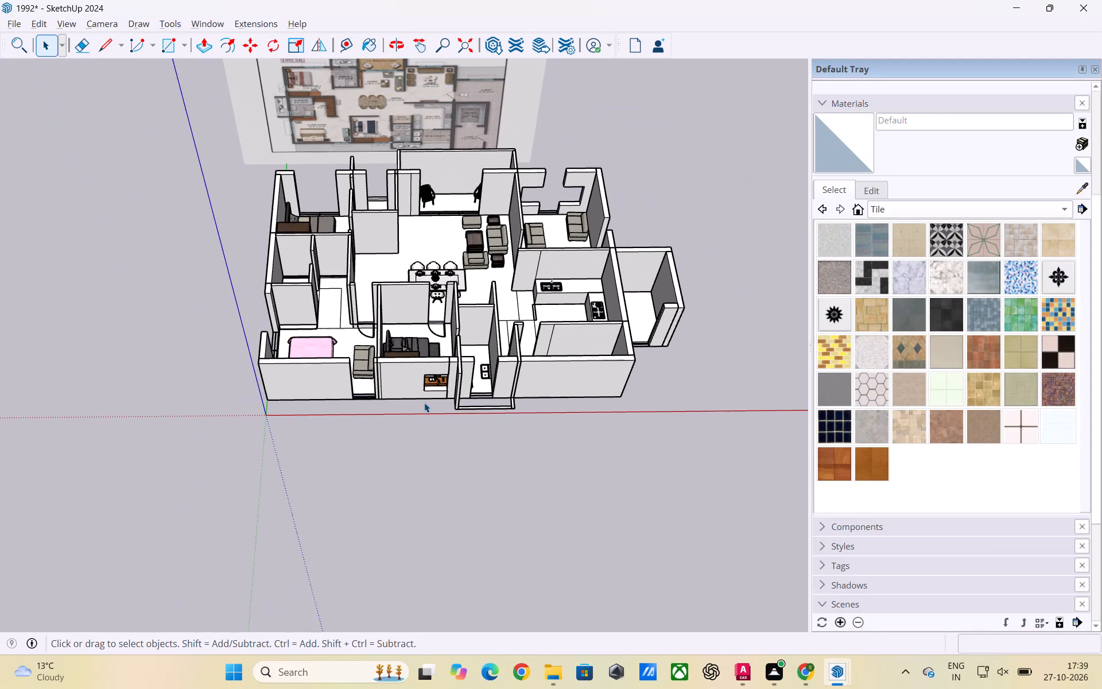
scroll(415, 419, down, 2)
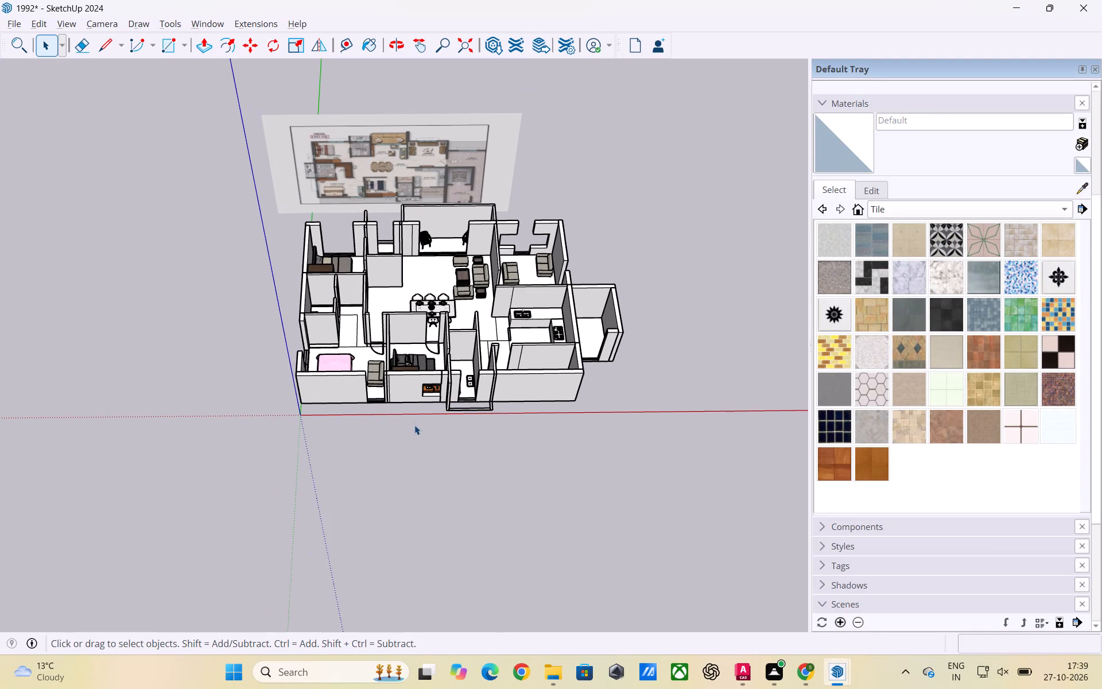
scroll(433, 442, up, 4)
scroll(482, 416, up, 2)
scroll(481, 363, up, 3)
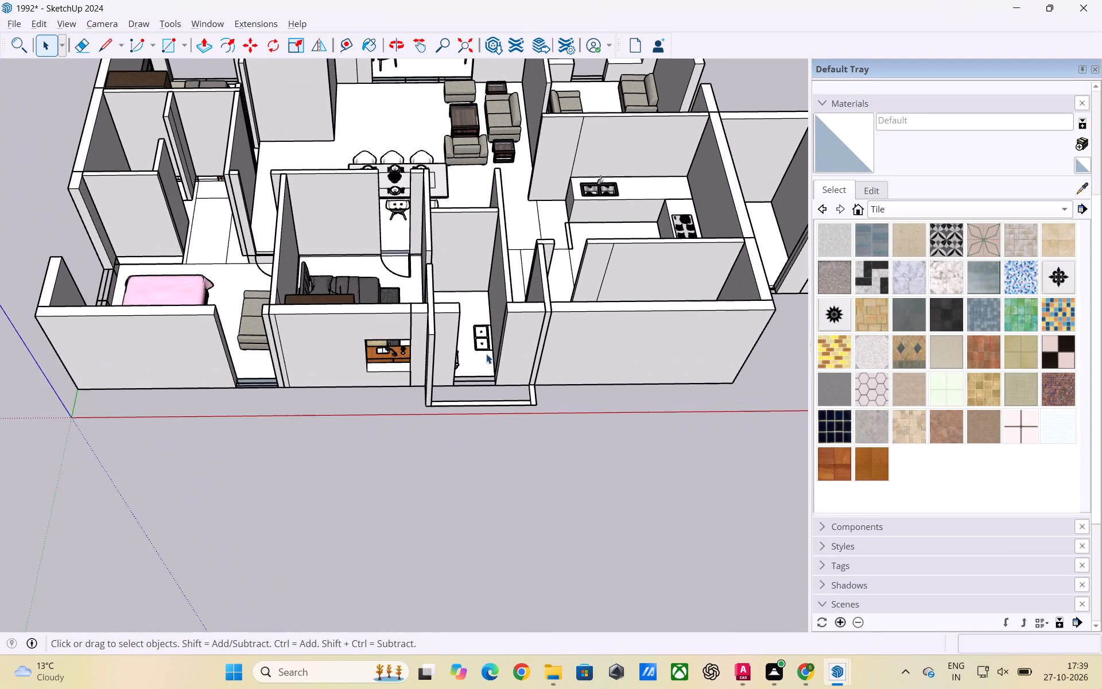
scroll(487, 353, down, 2)
middle_drag(494, 386, 498, 443)
scroll(493, 400, up, 5)
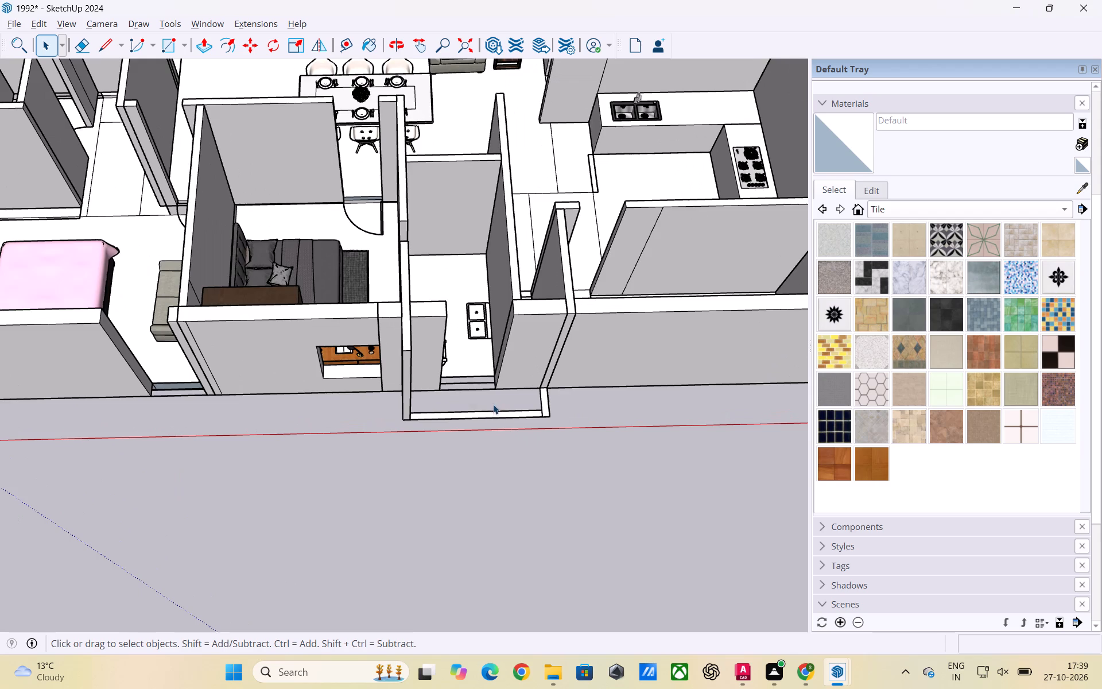
scroll(493, 410, up, 3)
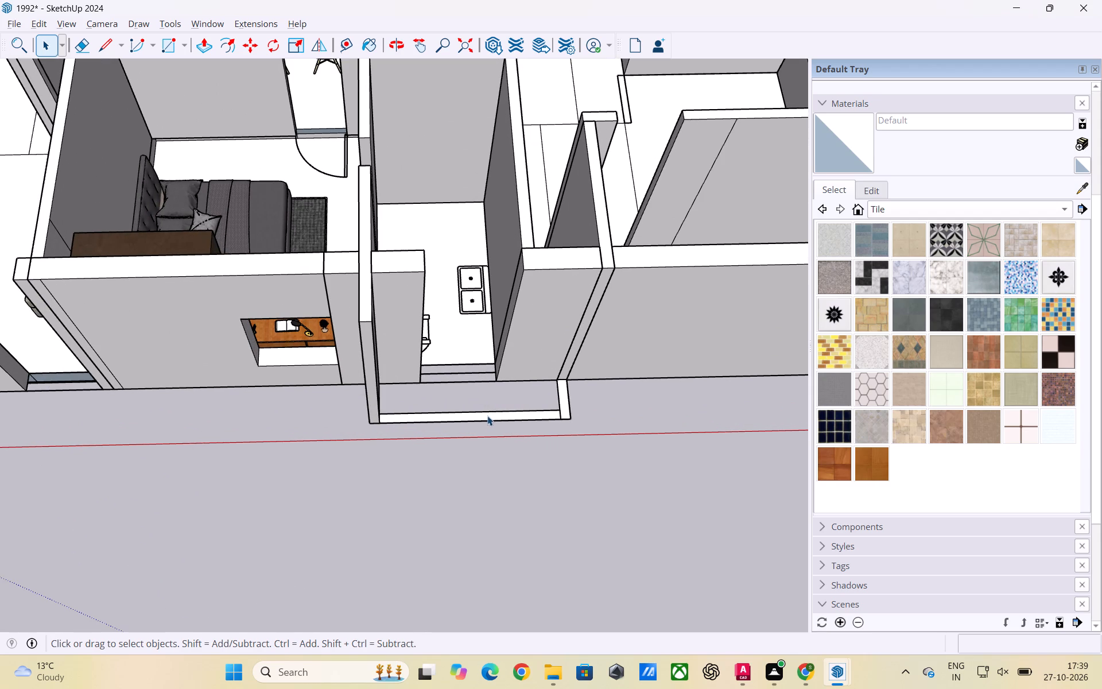
scroll(469, 417, up, 3)
middle_drag(527, 433, 399, 425)
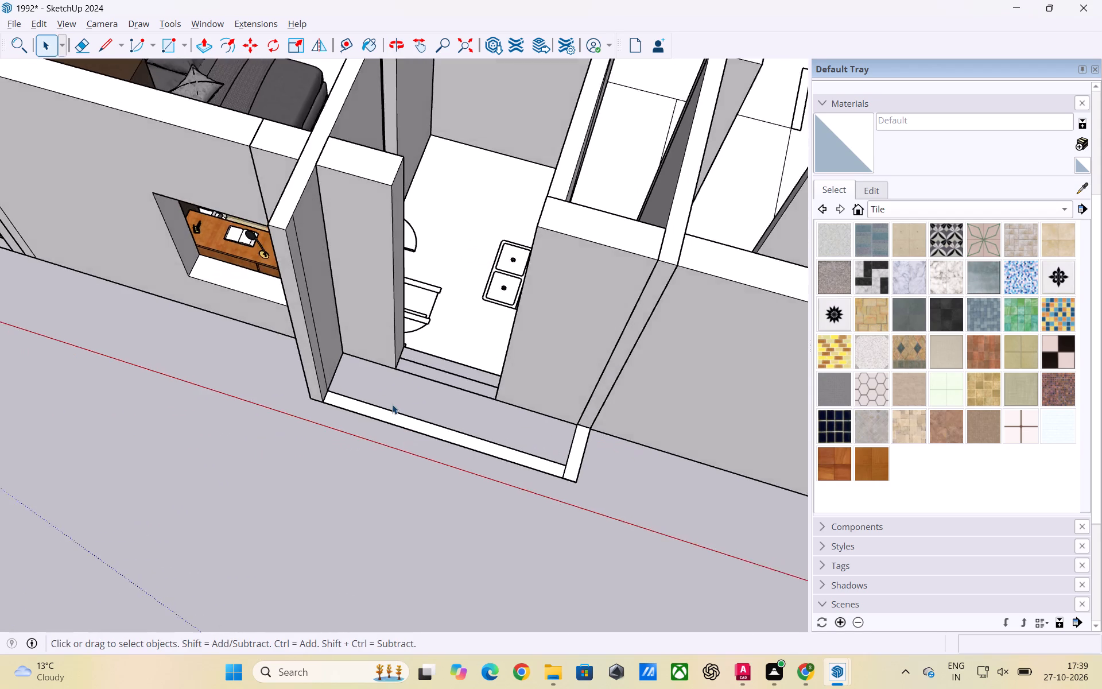
scroll(392, 404, up, 3)
scroll(413, 402, down, 6)
middle_drag(471, 443, 499, 502)
scroll(538, 458, down, 3)
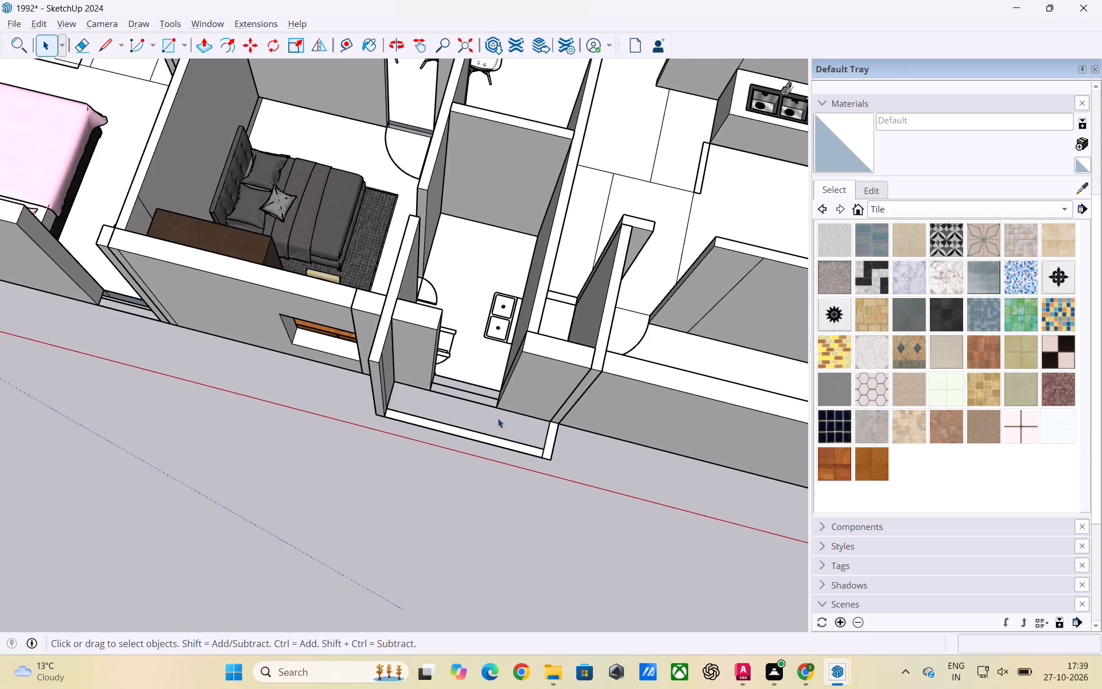
scroll(498, 418, down, 5)
middle_drag(389, 424, 467, 452)
scroll(471, 377, up, 5)
middle_drag(428, 368, 422, 408)
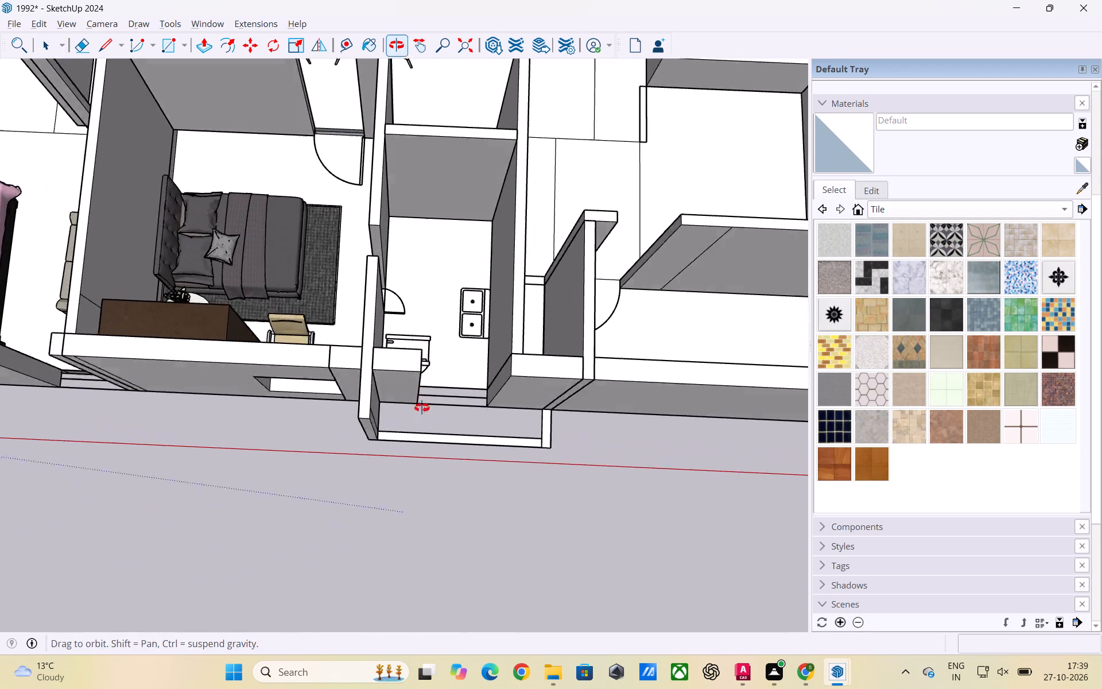
middle_drag(422, 408, 418, 419)
scroll(401, 330, up, 5)
scroll(333, 322, down, 9)
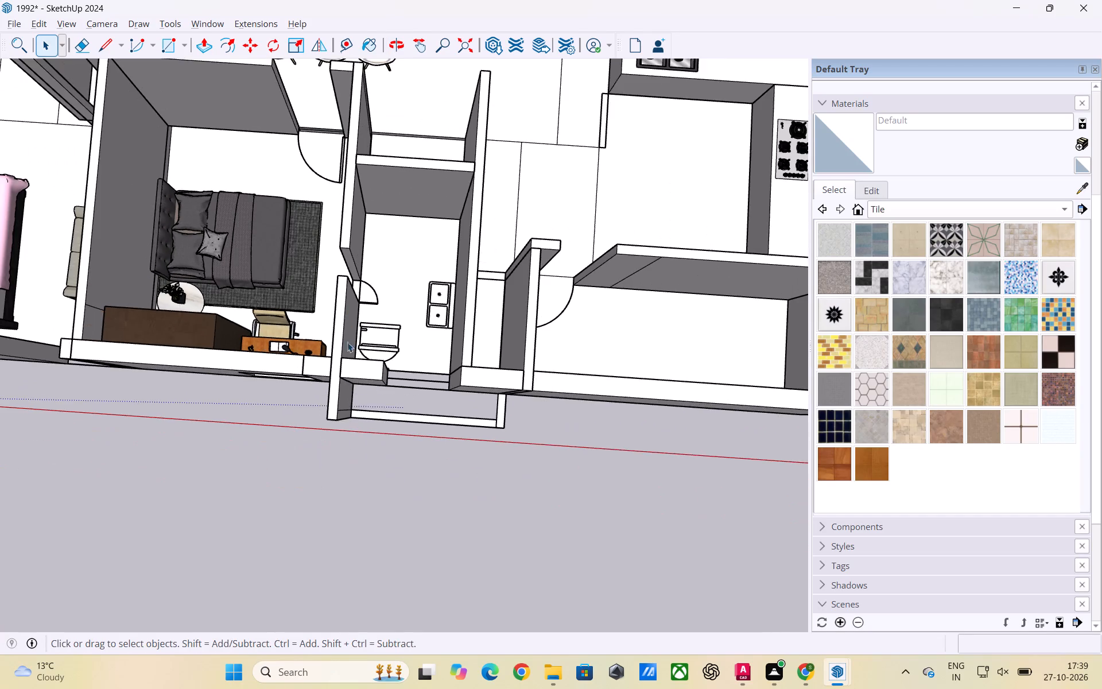
scroll(295, 356, down, 3)
middle_drag(294, 363, 306, 363)
scroll(350, 264, down, 4)
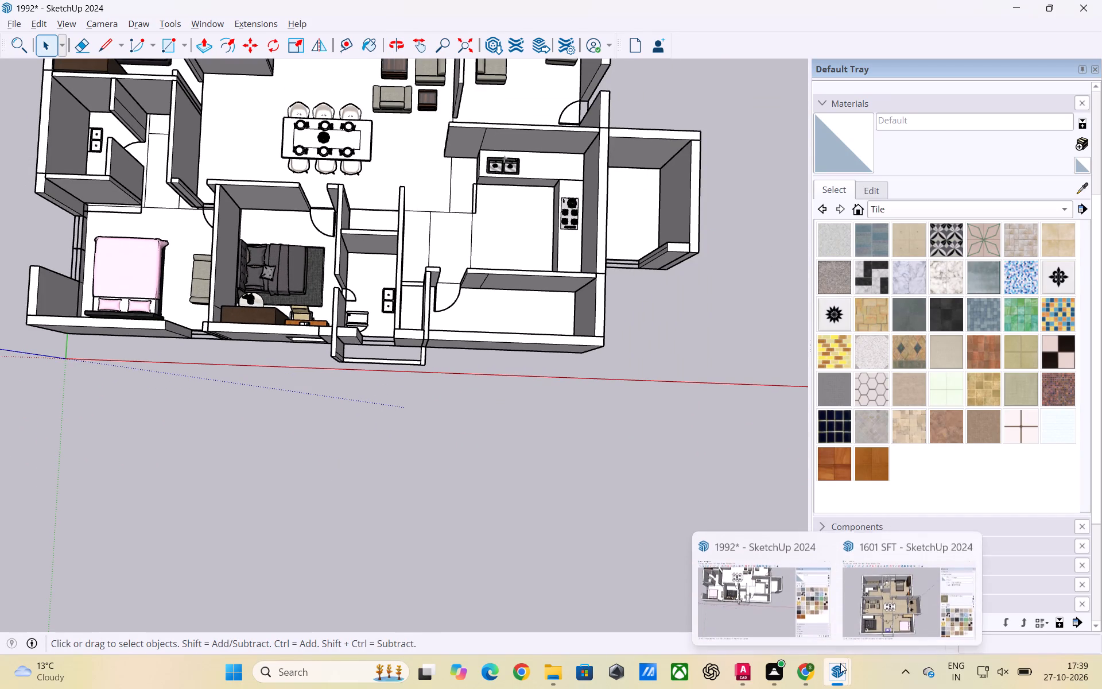
Switch to the 1601 SFT model to review its furnished and tiled layout as a reference, and return to the 1992 model.
click(892, 605)
scroll(614, 500, down, 2)
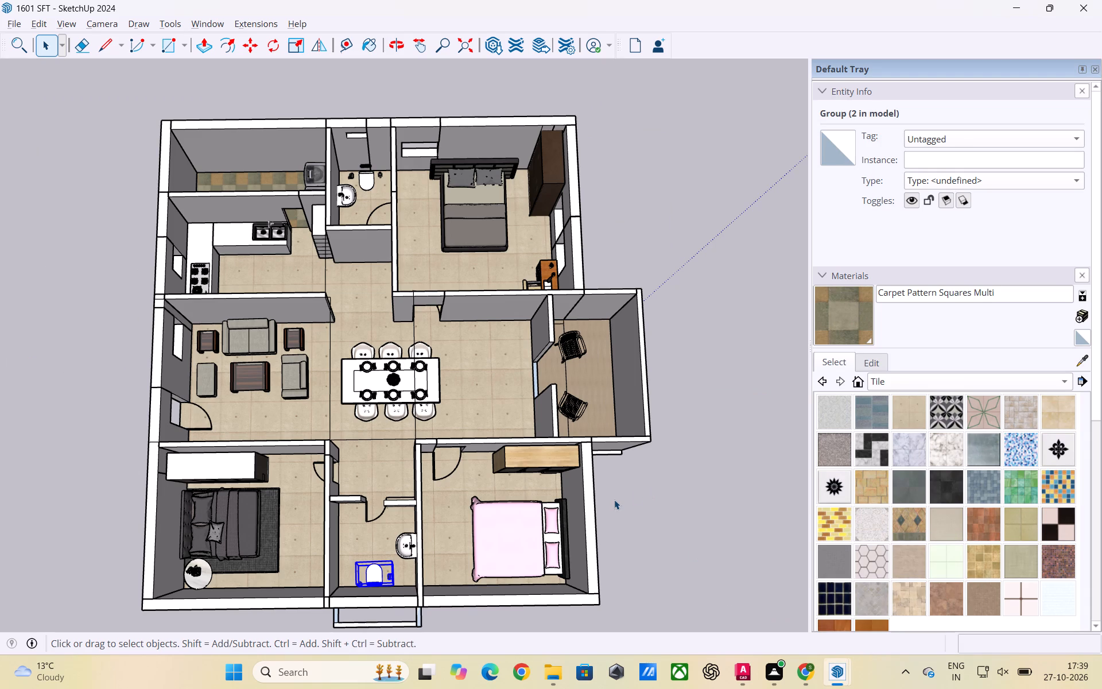
scroll(614, 500, down, 1)
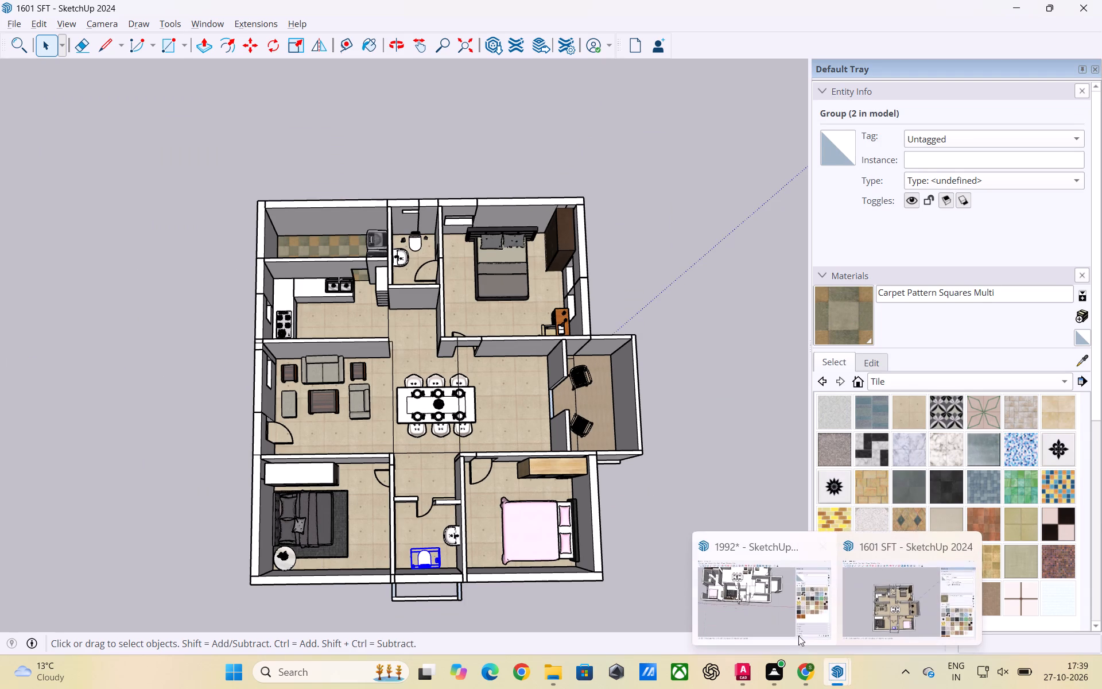
click(794, 625)
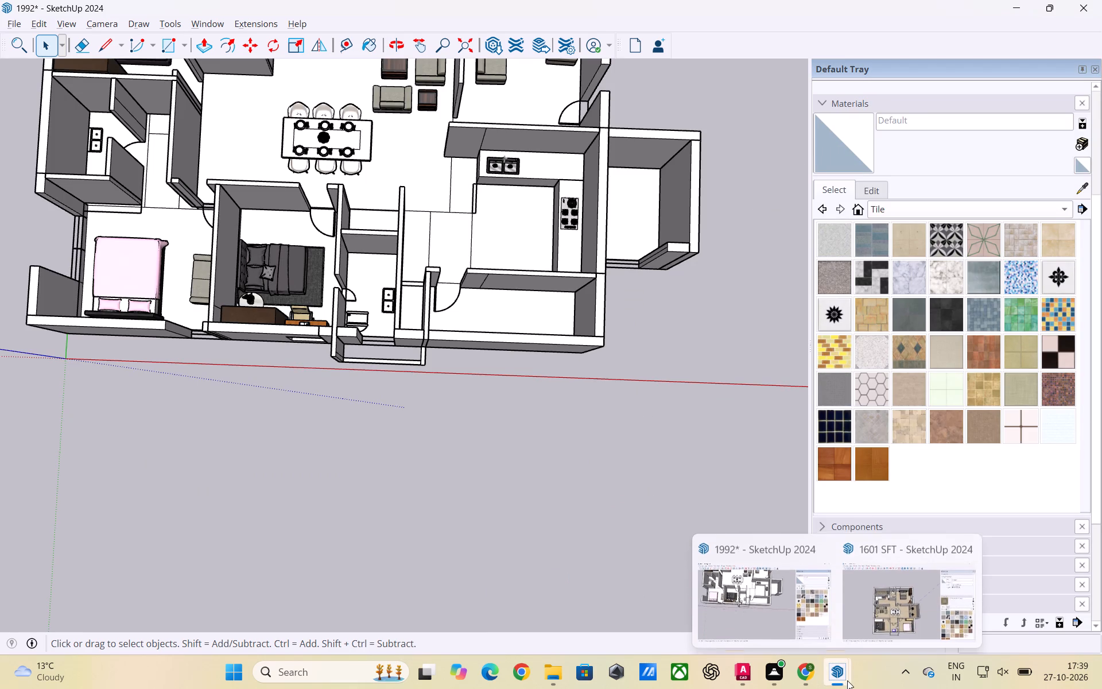
click(888, 613)
scroll(669, 545, up, 1)
click(688, 537)
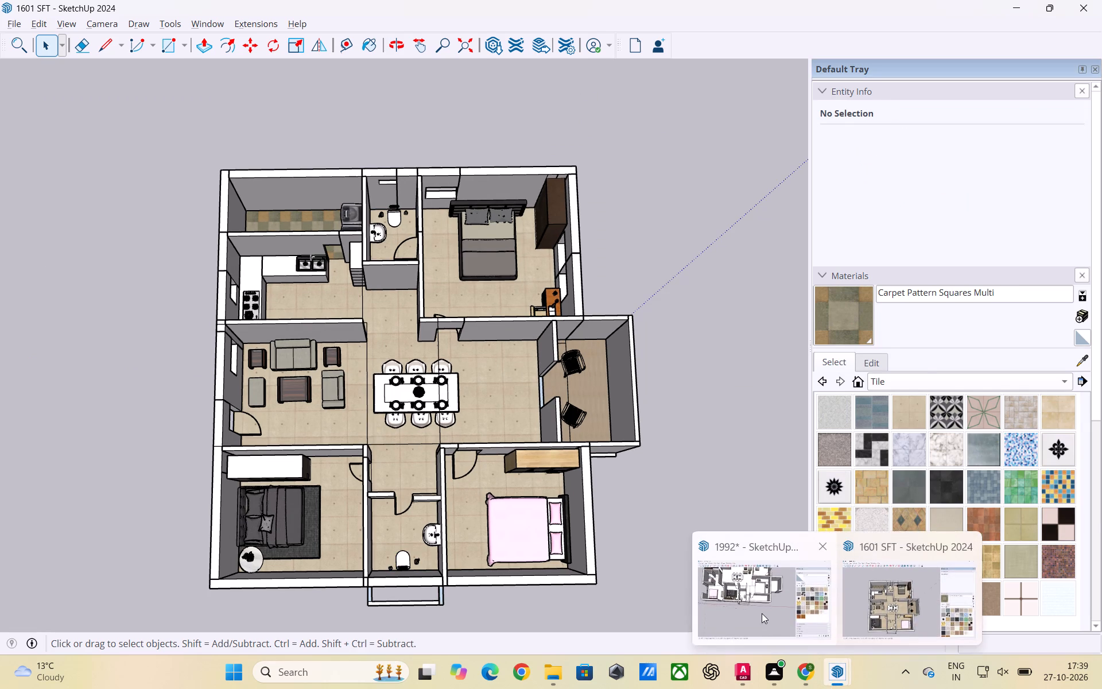
click(762, 613)
Examine the 1992 model's room layout, comparing the furniture and fixtures in the bedrooms and bathrooms.
scroll(611, 506, up, 1)
scroll(616, 505, down, 3)
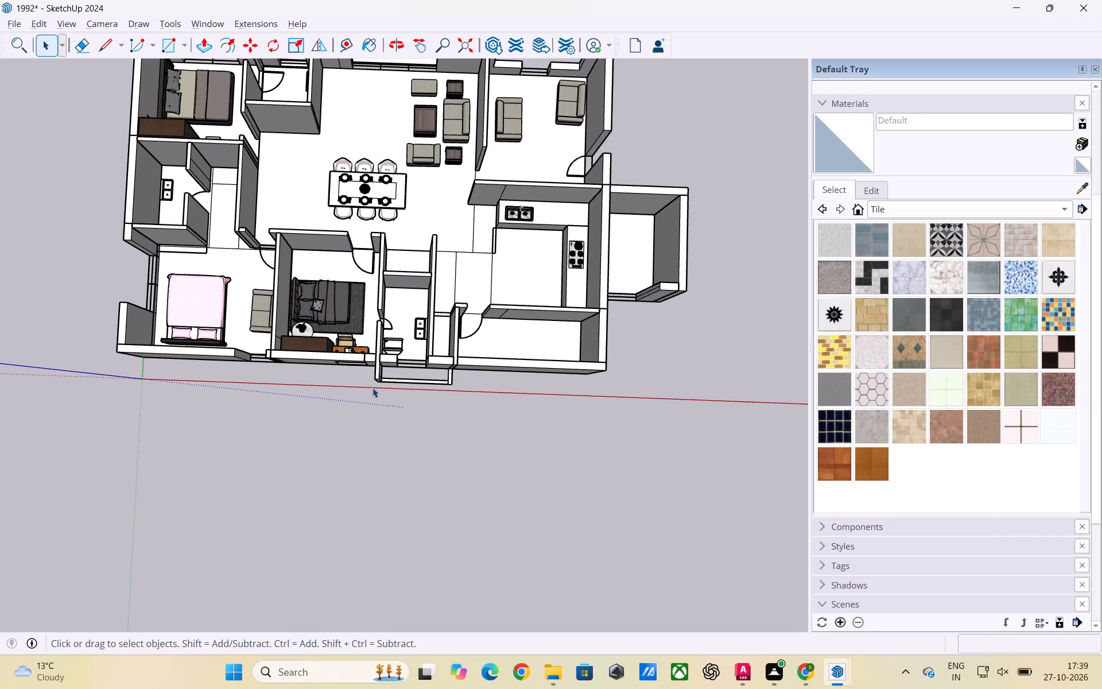
scroll(398, 460, down, 2)
scroll(316, 192, up, 2)
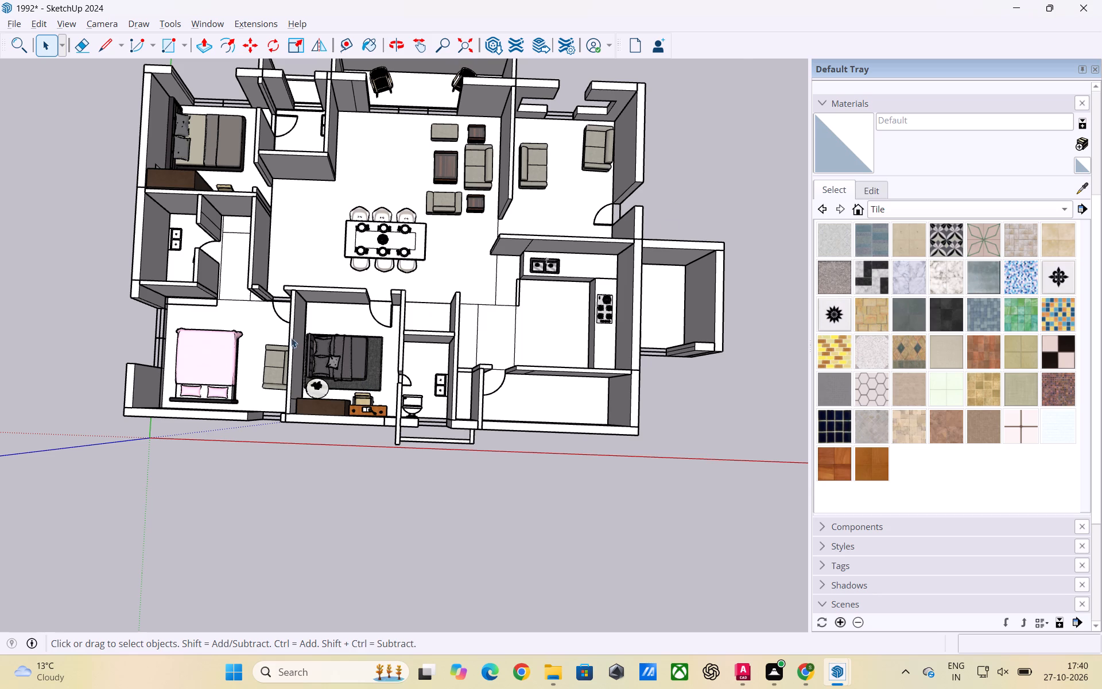
scroll(199, 258, up, 2)
middle_drag(239, 230, 241, 334)
scroll(238, 305, up, 2)
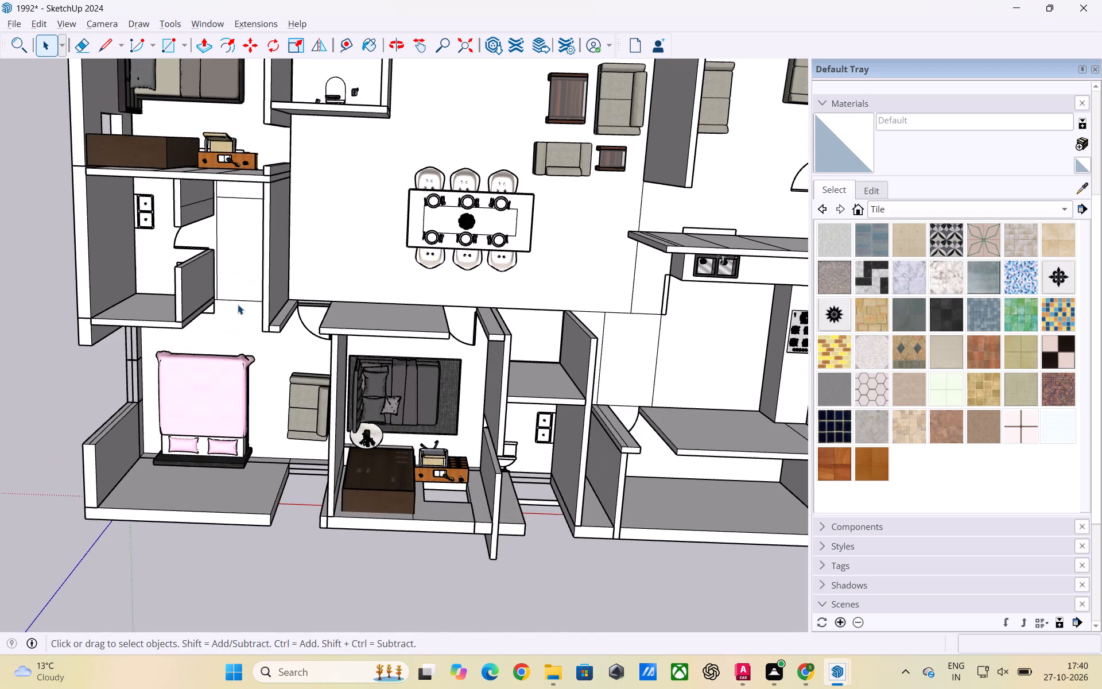
middle_drag(234, 308, 277, 227)
middle_drag(693, 282, 630, 265)
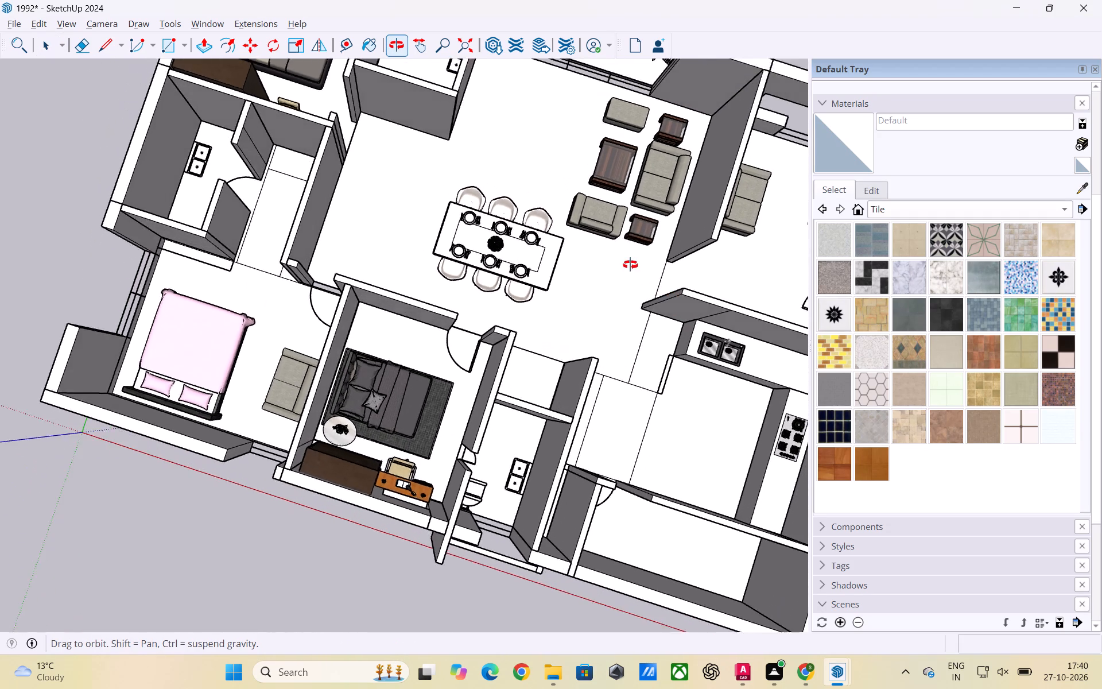
middle_drag(630, 265, 794, 273)
scroll(263, 263, down, 3)
scroll(384, 295, down, 1)
middle_drag(453, 458, 451, 460)
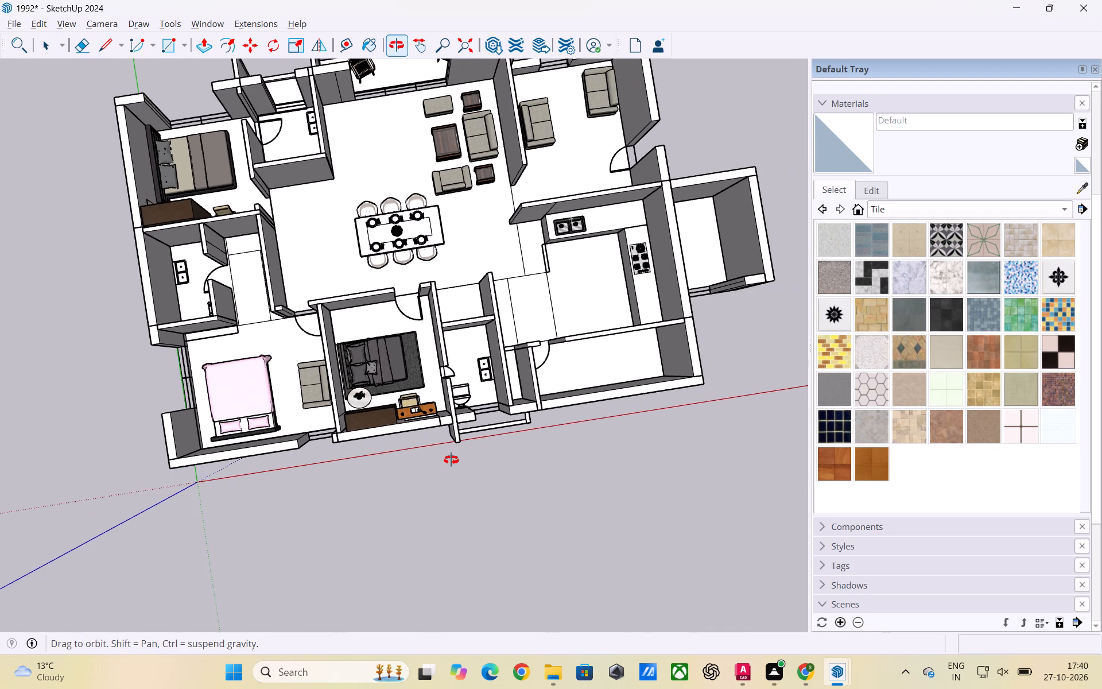
middle_drag(451, 460, 430, 462)
scroll(416, 443, down, 2)
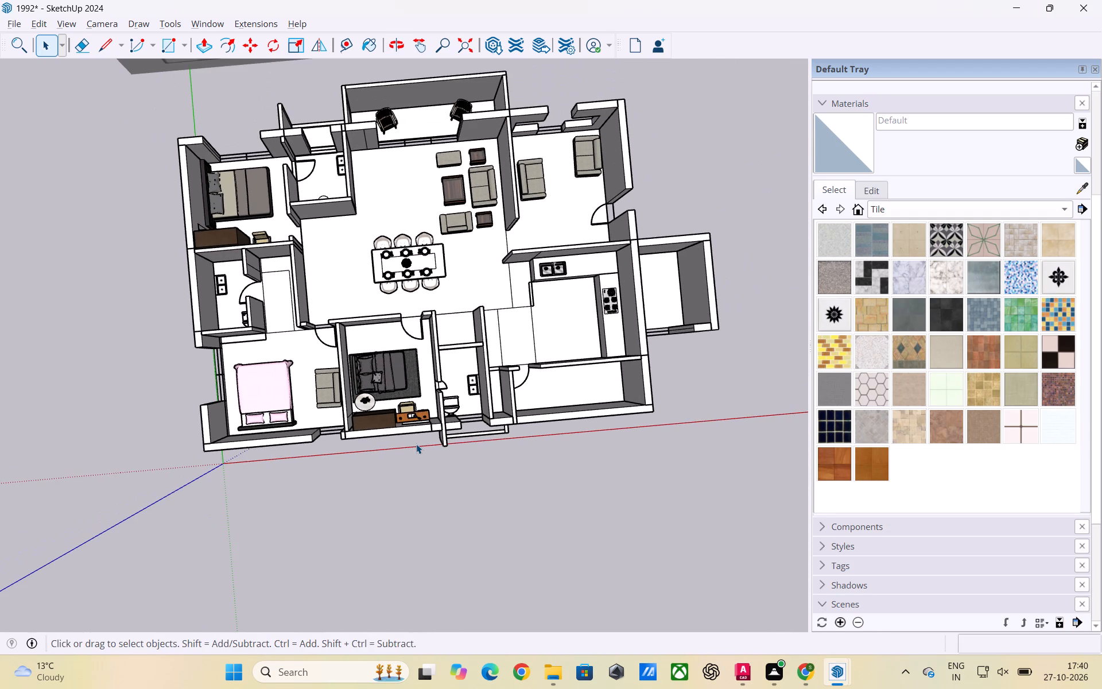
Delete the toilet group from the bathroom beside the dark-grey-bed bedroom.
scroll(457, 405, up, 5)
click(455, 411)
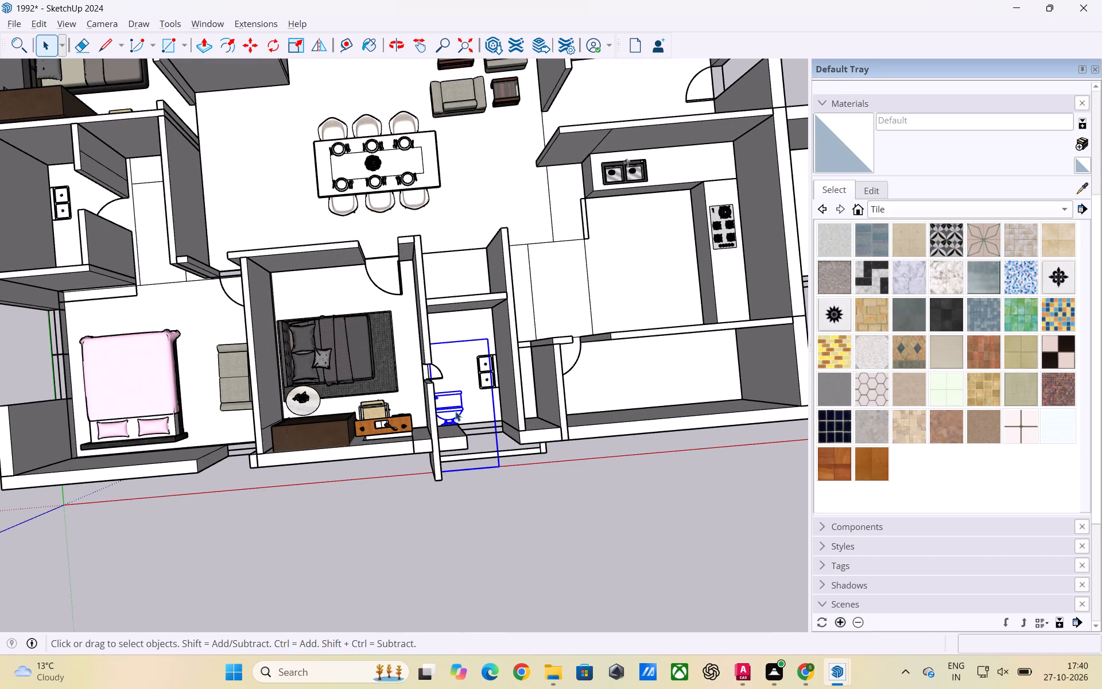
key(Delete)
scroll(534, 493, down, 3)
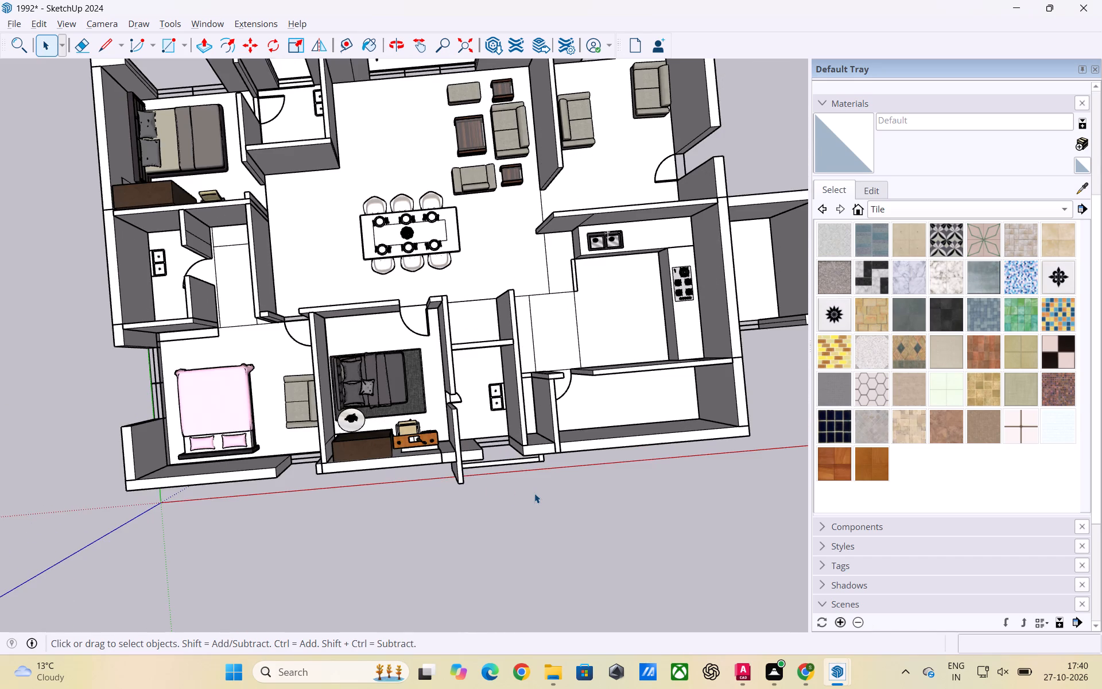
Copy the toilet group from the bathroom beside the brown-bed bedroom about 27' 10" into the bathroom beside the dark-grey-bed bedroom.
scroll(534, 493, down, 2)
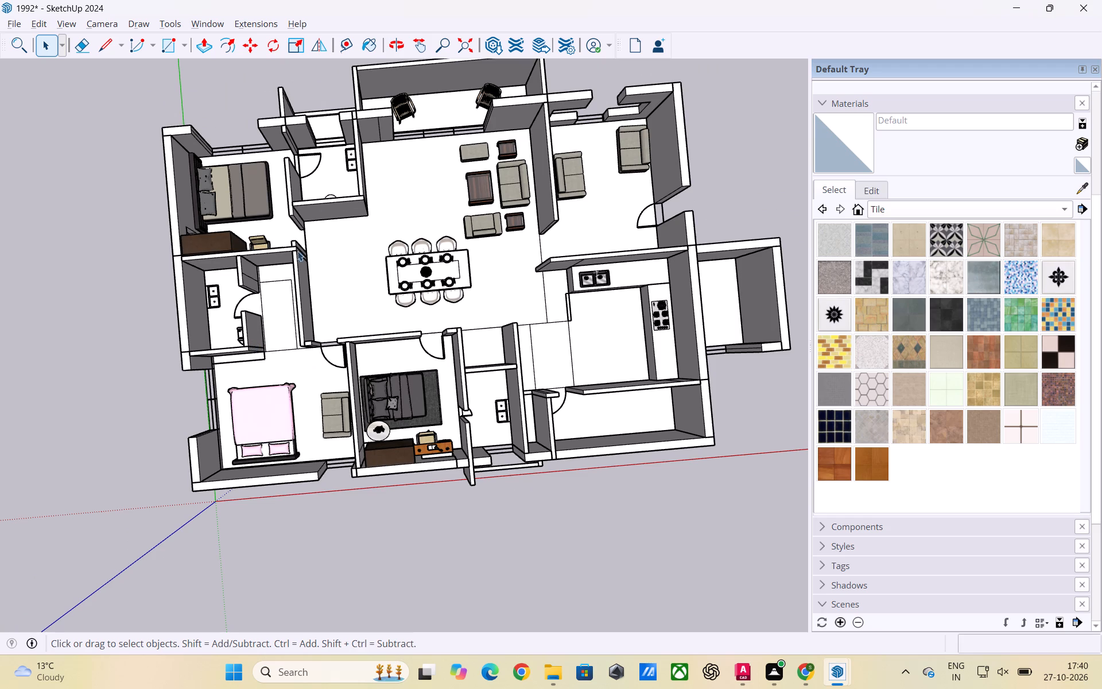
middle_drag(326, 201, 337, 298)
scroll(338, 216, up, 1)
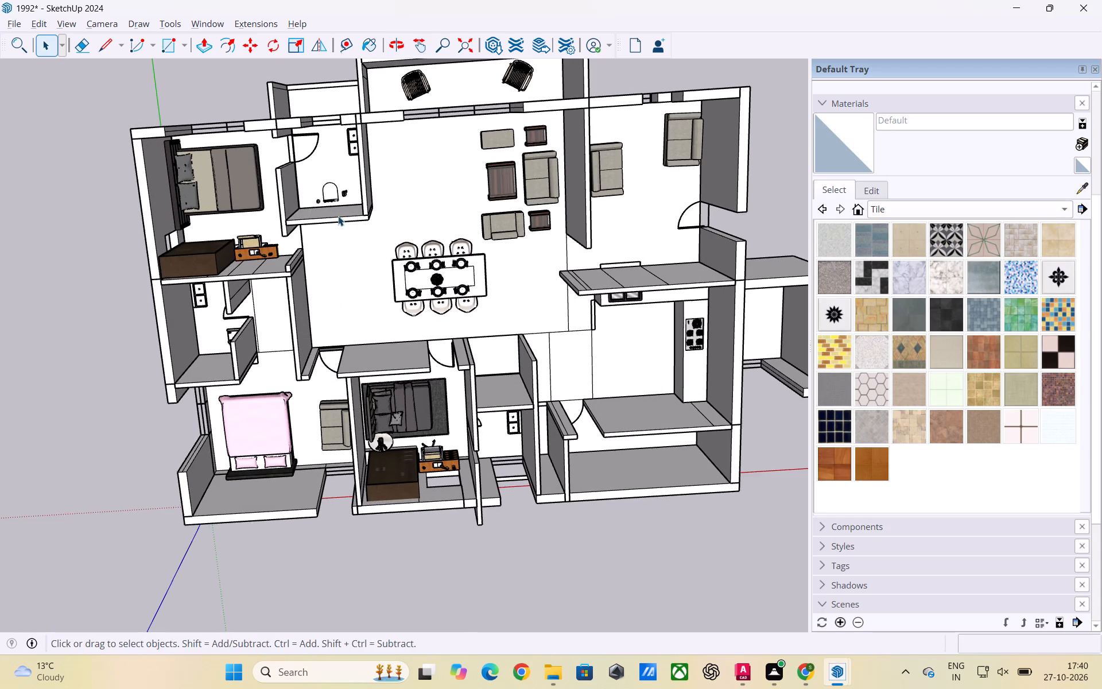
middle_drag(351, 280, 348, 226)
scroll(346, 230, up, 2)
click(327, 193)
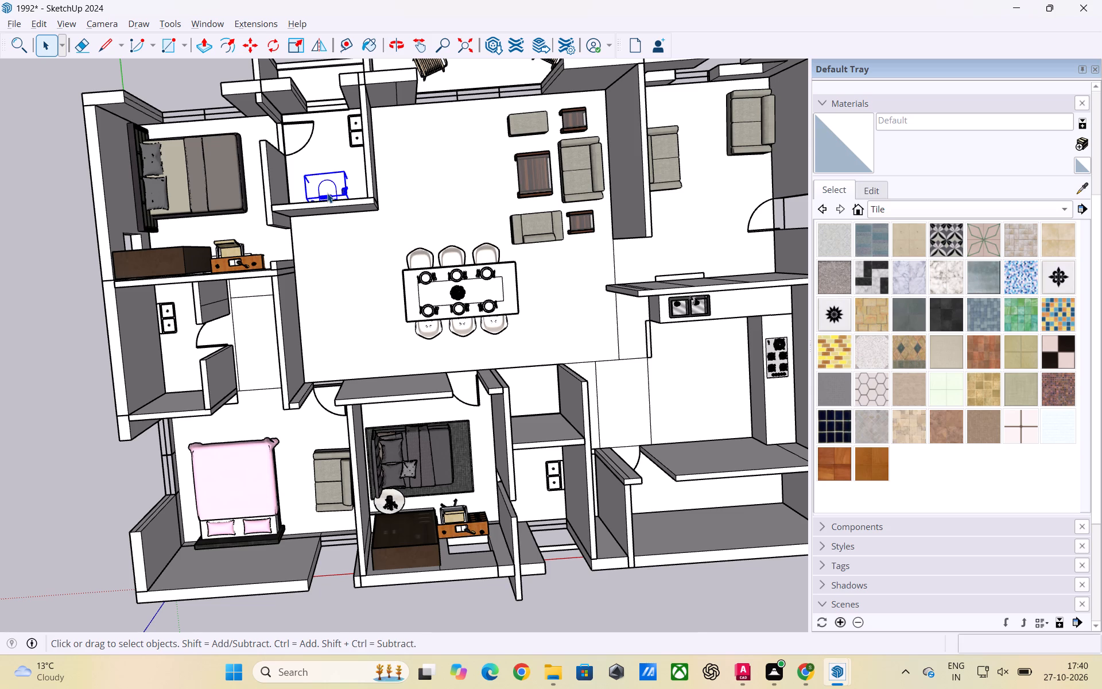
key(m)
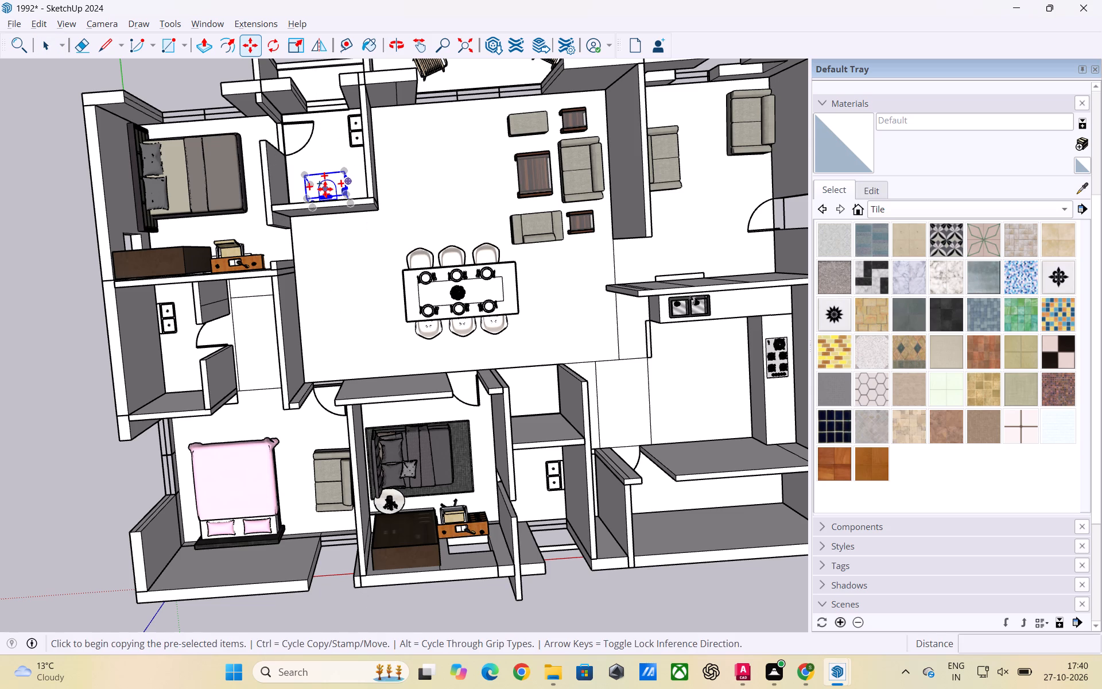
click(325, 189)
middle_drag(552, 550, 525, 456)
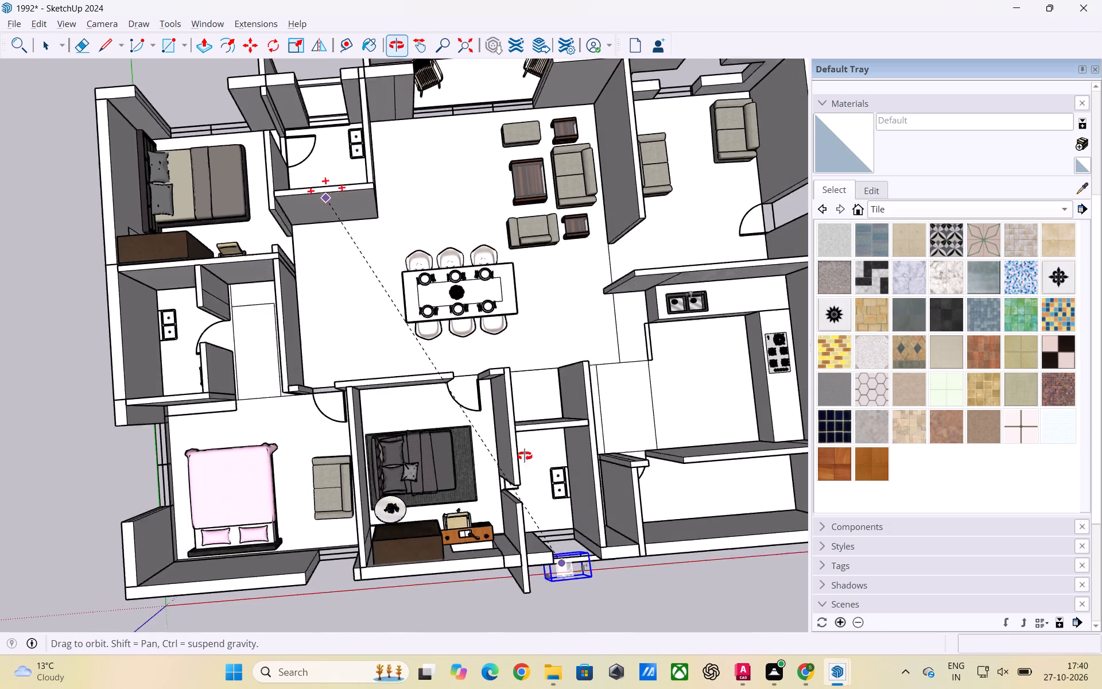
middle_drag(525, 456, 509, 402)
scroll(573, 533, up, 2)
middle_drag(572, 533, 414, 478)
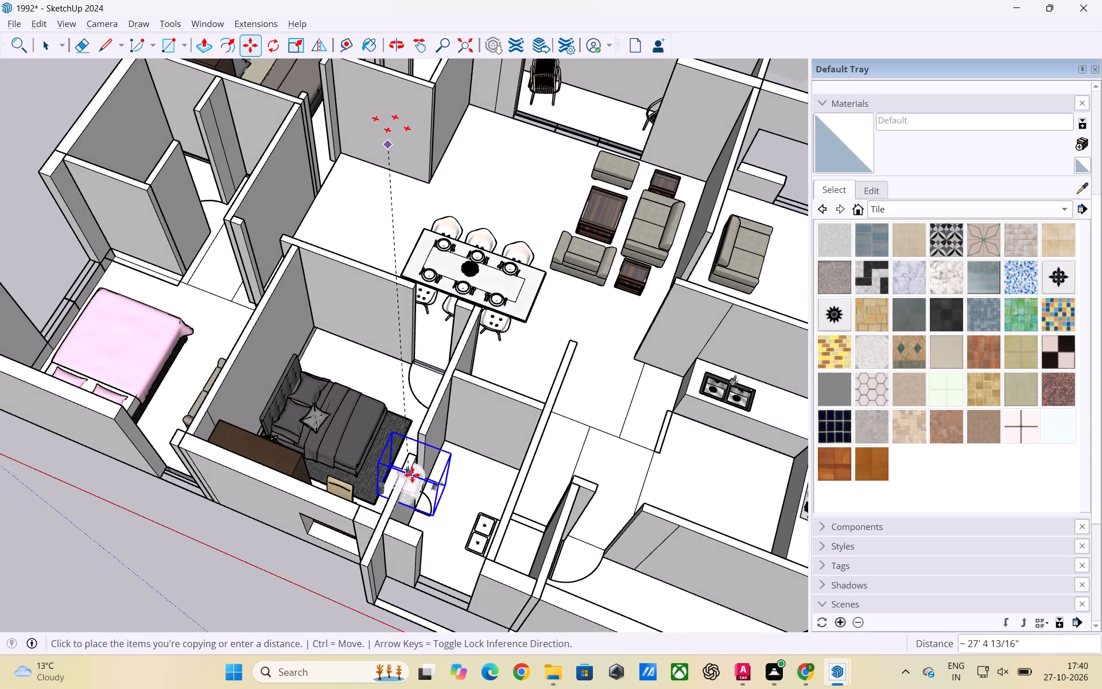
scroll(443, 497, down, 1)
scroll(452, 562, up, 2)
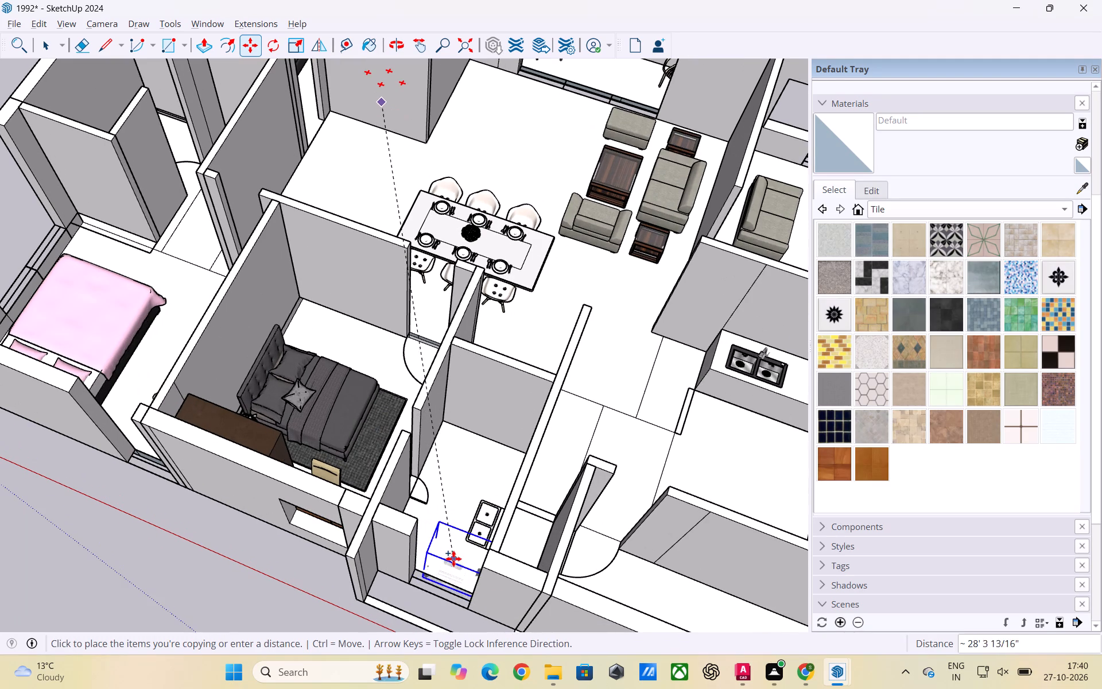
click(453, 548)
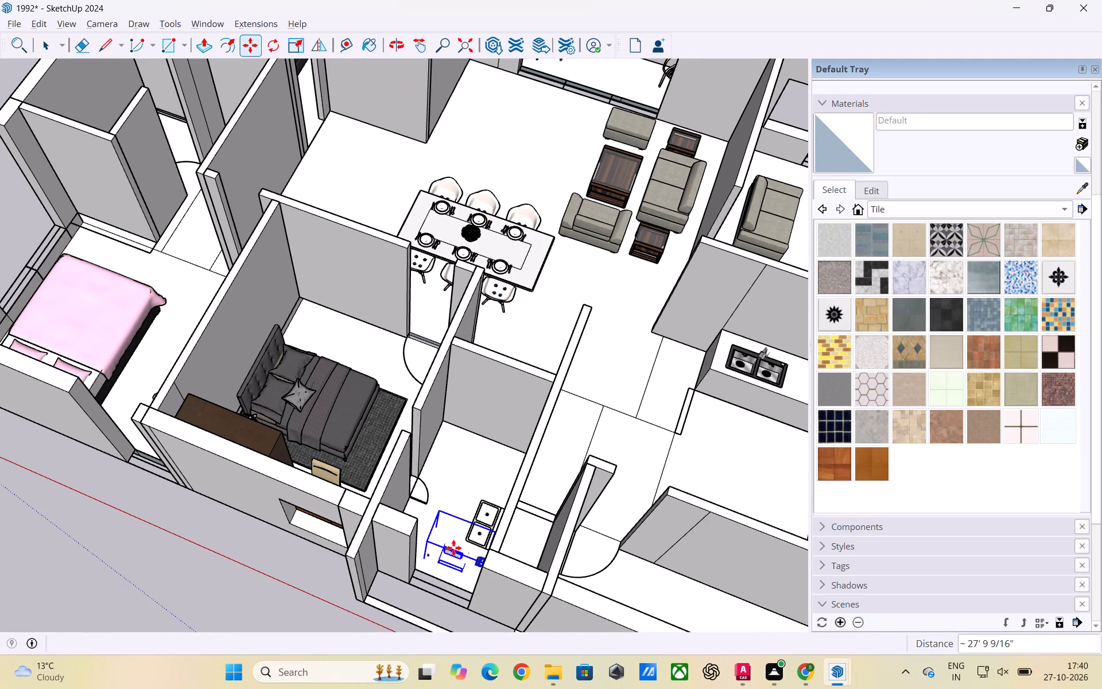
key(space)
click(277, 555)
Inspect the copied toilet's placement against the floor, sink and walls of the bathroom beside the dark-grey-bed bedroom.
scroll(367, 562, up, 3)
middle_drag(405, 562, 480, 492)
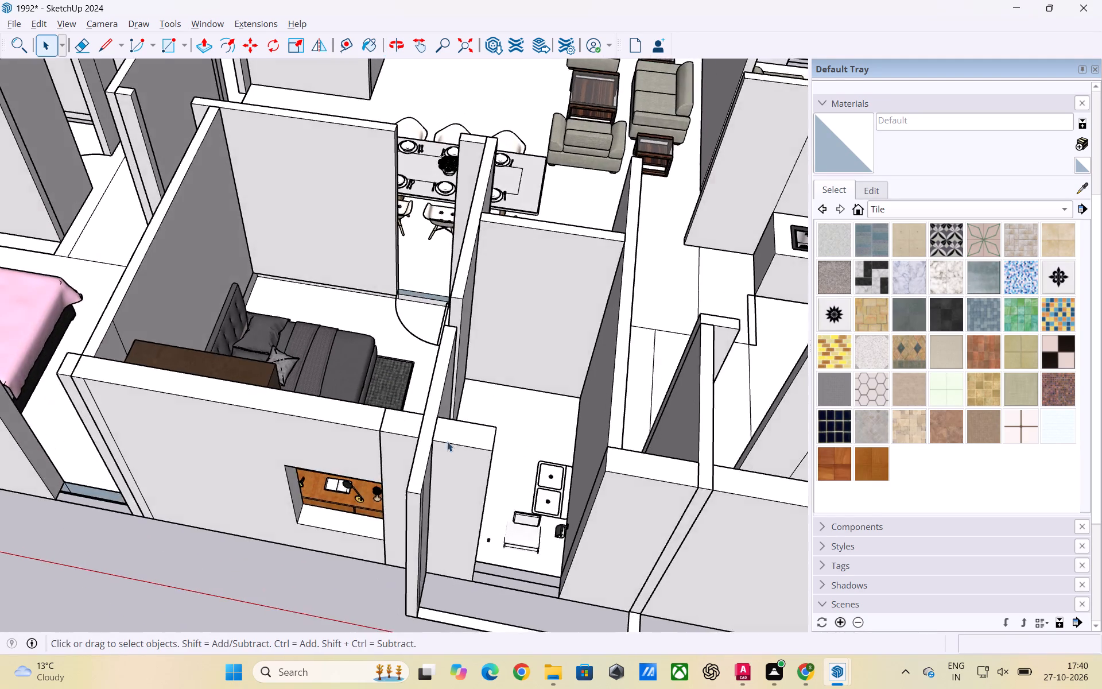
scroll(445, 436, down, 3)
scroll(432, 375, down, 5)
middle_drag(420, 463, 441, 545)
scroll(489, 482, up, 5)
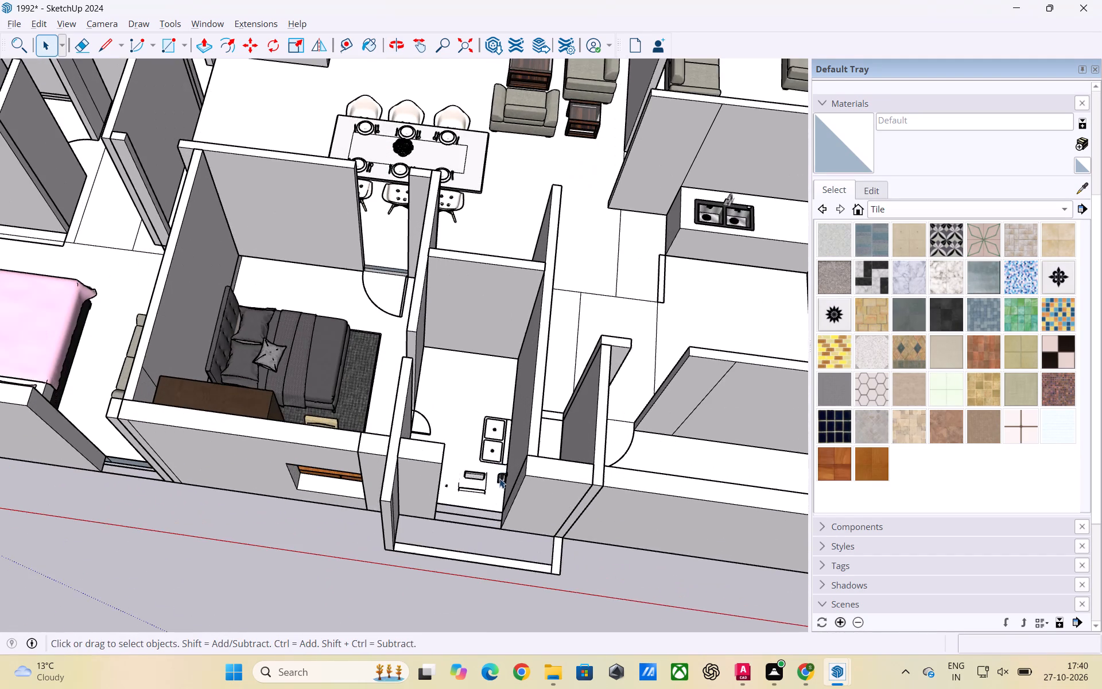
middle_drag(516, 517, 420, 552)
scroll(406, 523, up, 5)
middle_drag(406, 533, 433, 541)
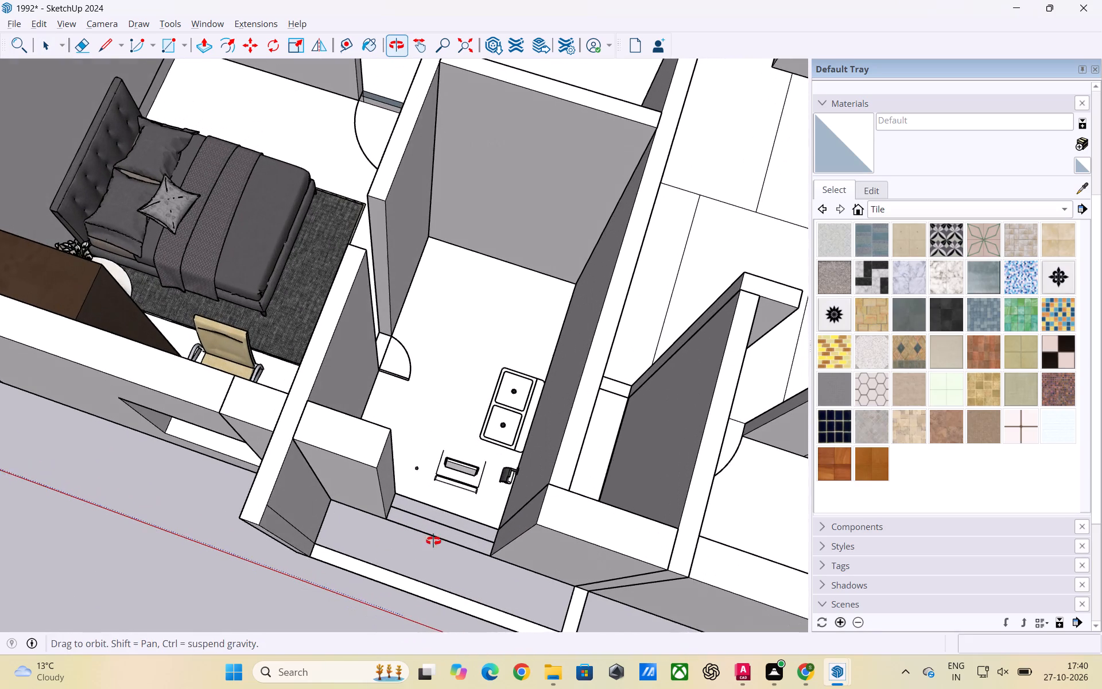
middle_drag(433, 541, 434, 541)
click(445, 523)
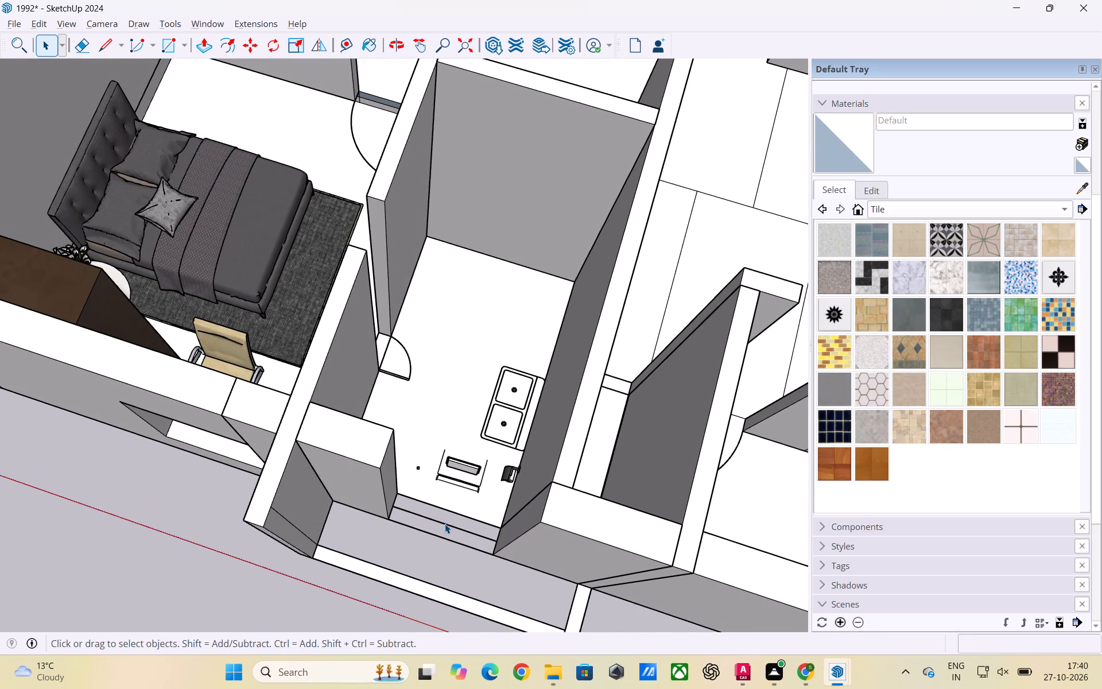
Delete the selected piece at the outer-wall opening of the bathroom beside the dark-grey-bed bedroom.
key(Delete)
Open the wall group beside the bathroom's outer opening for editing and select its narrow end face.
scroll(468, 486, down, 3)
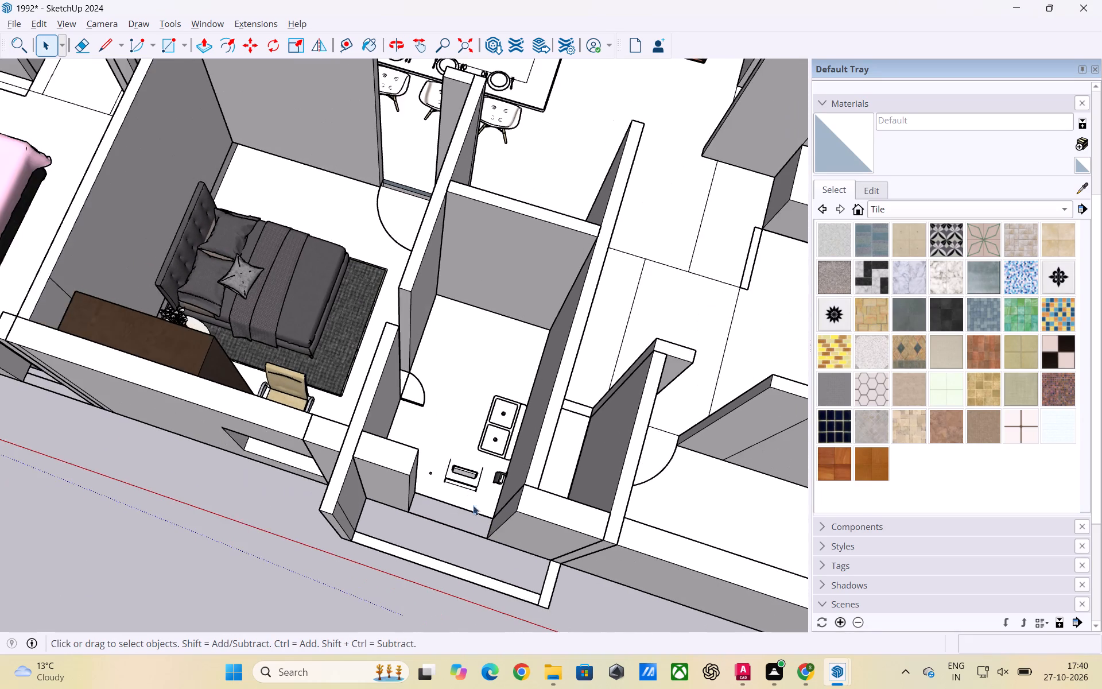
middle_drag(476, 529, 351, 498)
scroll(374, 471, up, 3)
middle_drag(377, 526, 338, 448)
scroll(329, 423, up, 2)
middle_drag(339, 443, 344, 459)
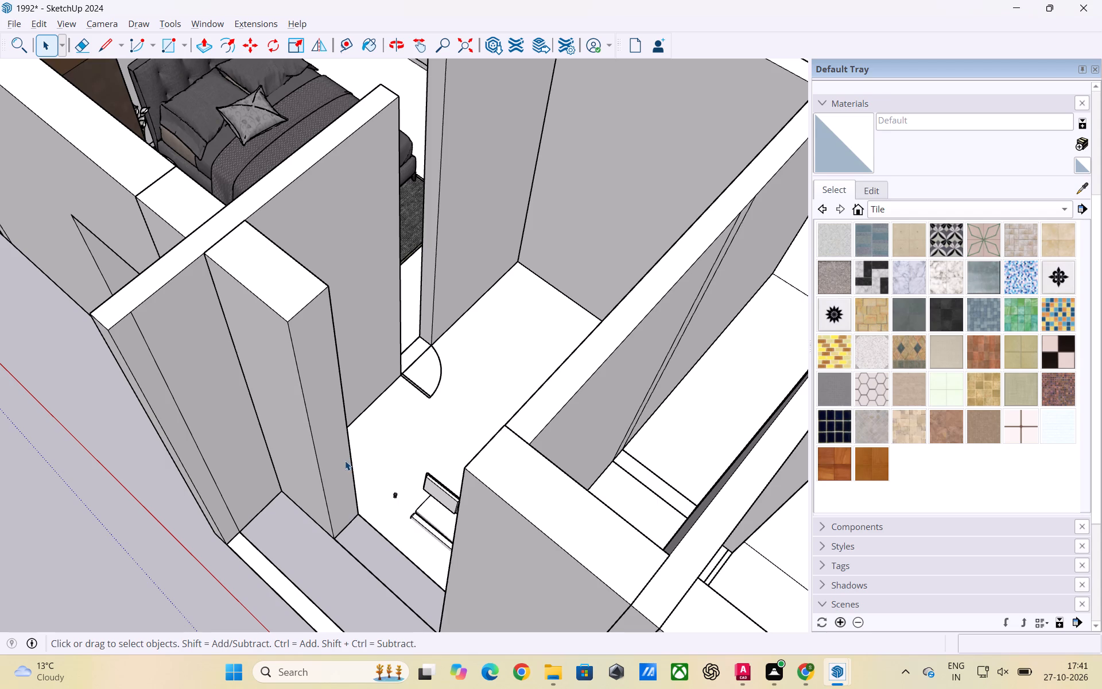
scroll(339, 456, up, 3)
scroll(343, 400, down, 3)
middle_drag(352, 430, 296, 411)
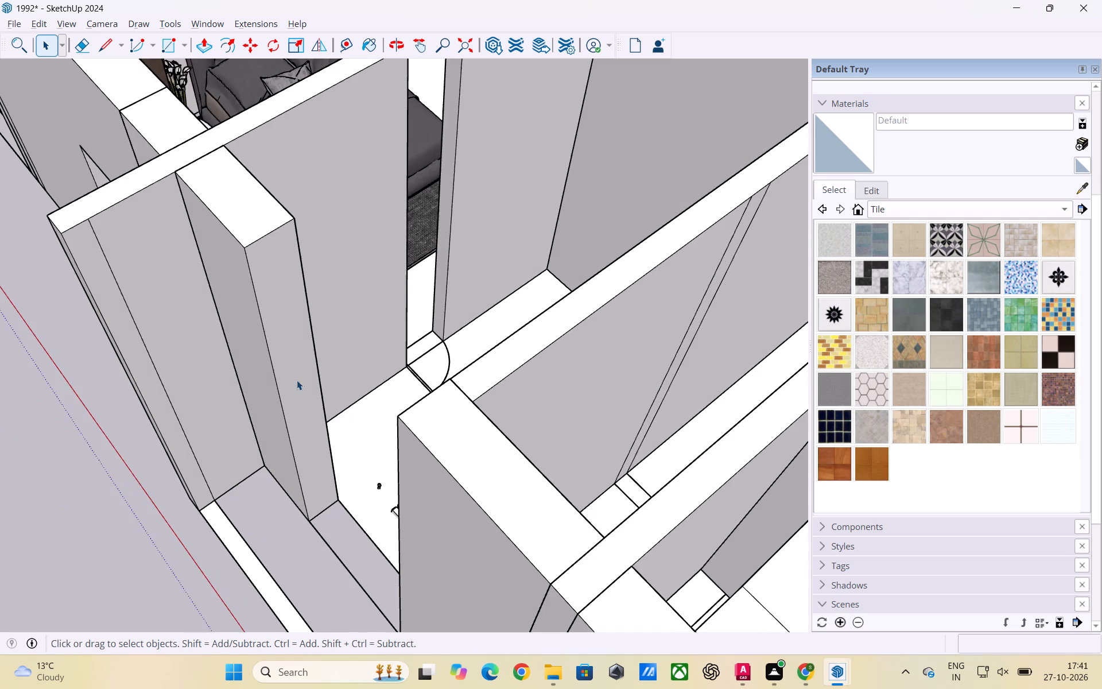
scroll(333, 384, up, 2)
middle_drag(312, 394, 361, 396)
click(310, 365)
triple_click(325, 365)
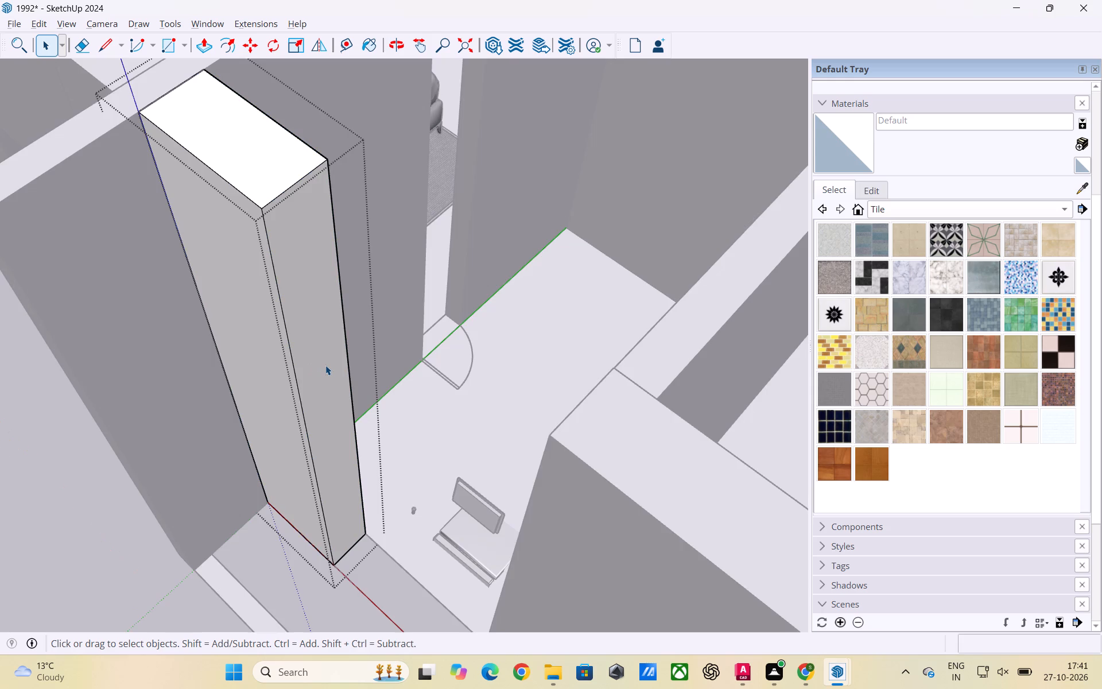
click(328, 361)
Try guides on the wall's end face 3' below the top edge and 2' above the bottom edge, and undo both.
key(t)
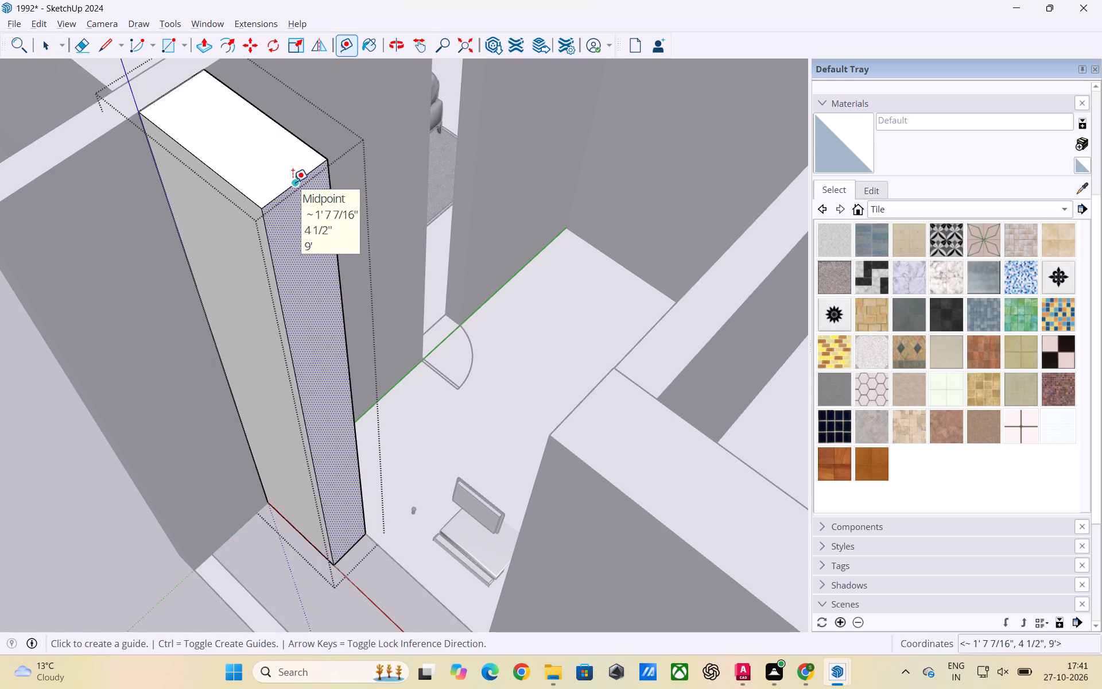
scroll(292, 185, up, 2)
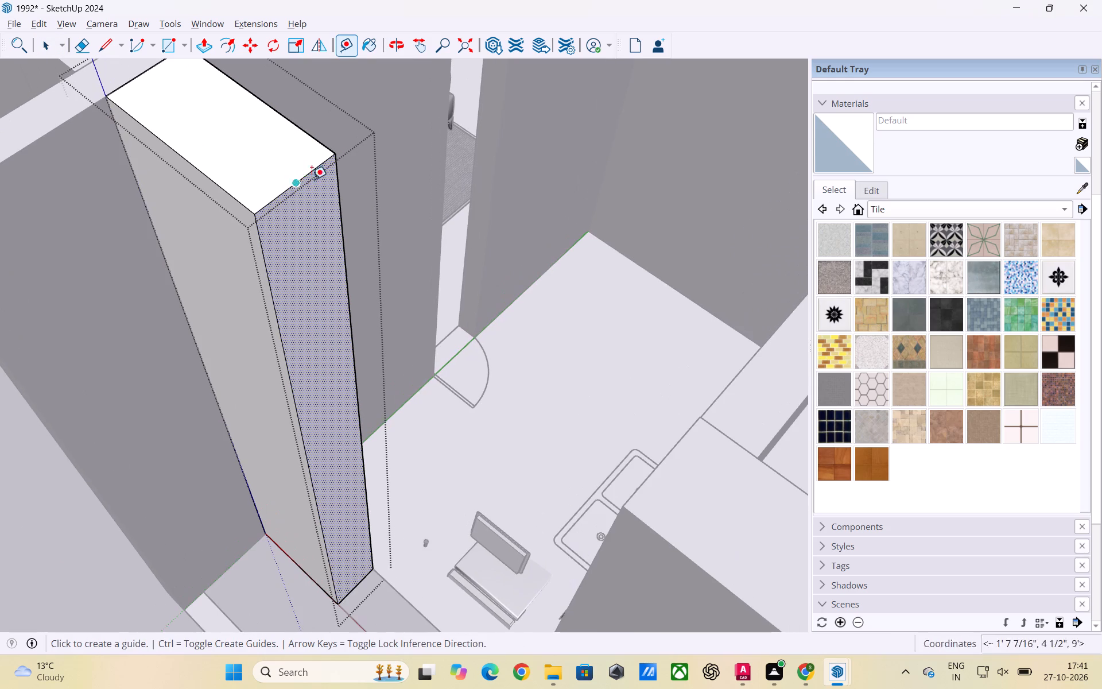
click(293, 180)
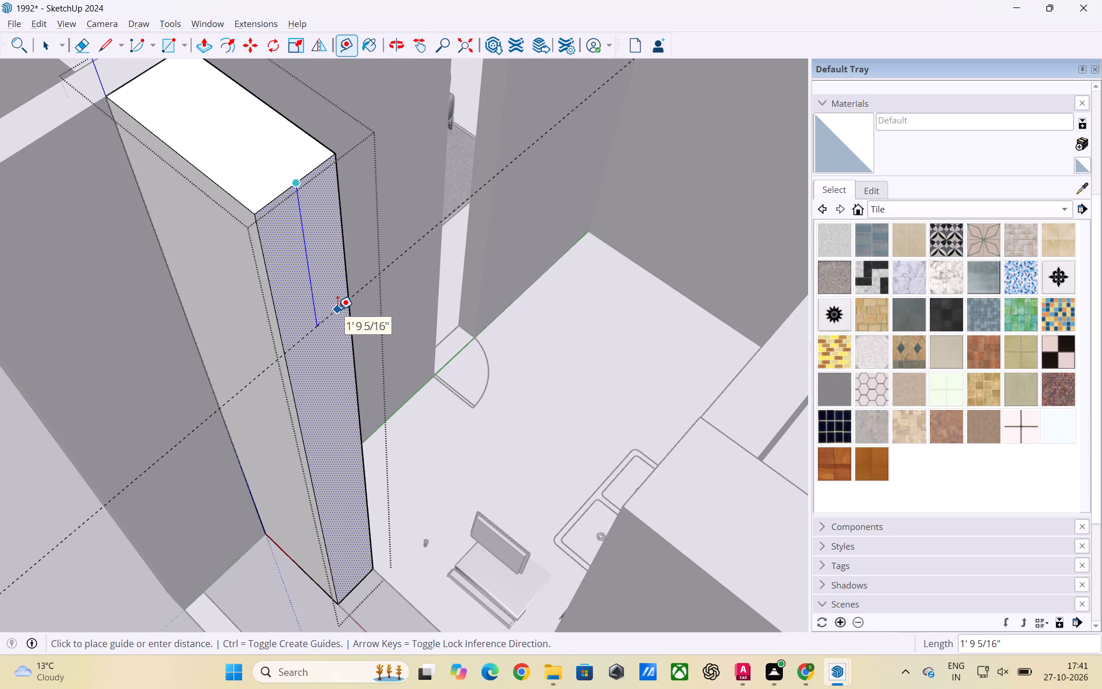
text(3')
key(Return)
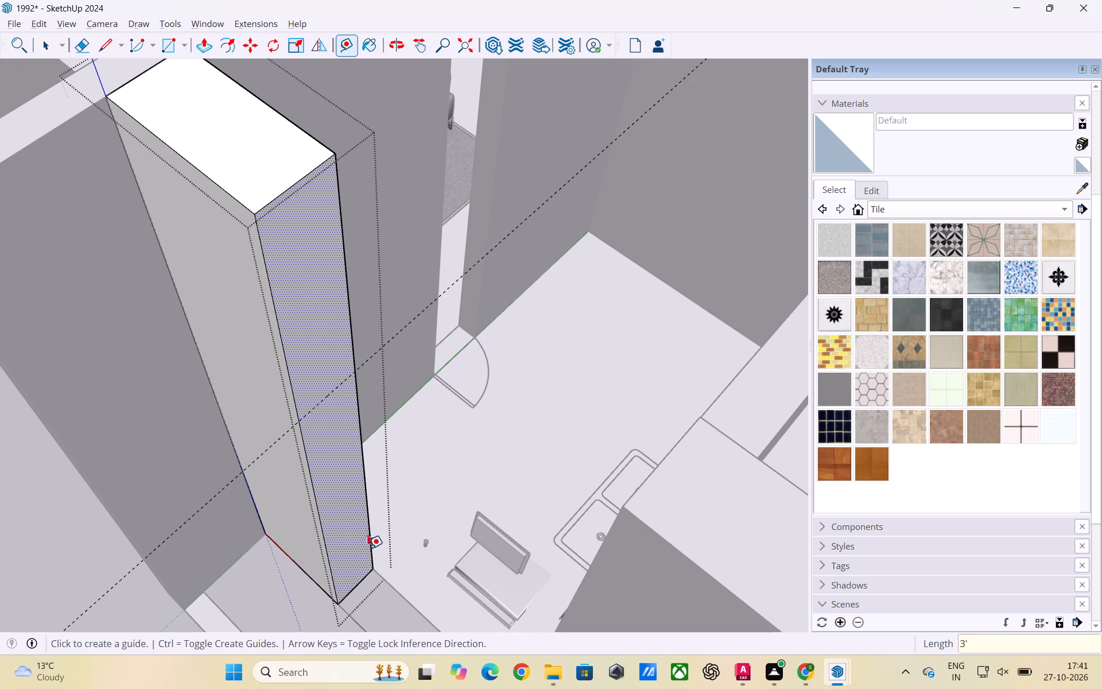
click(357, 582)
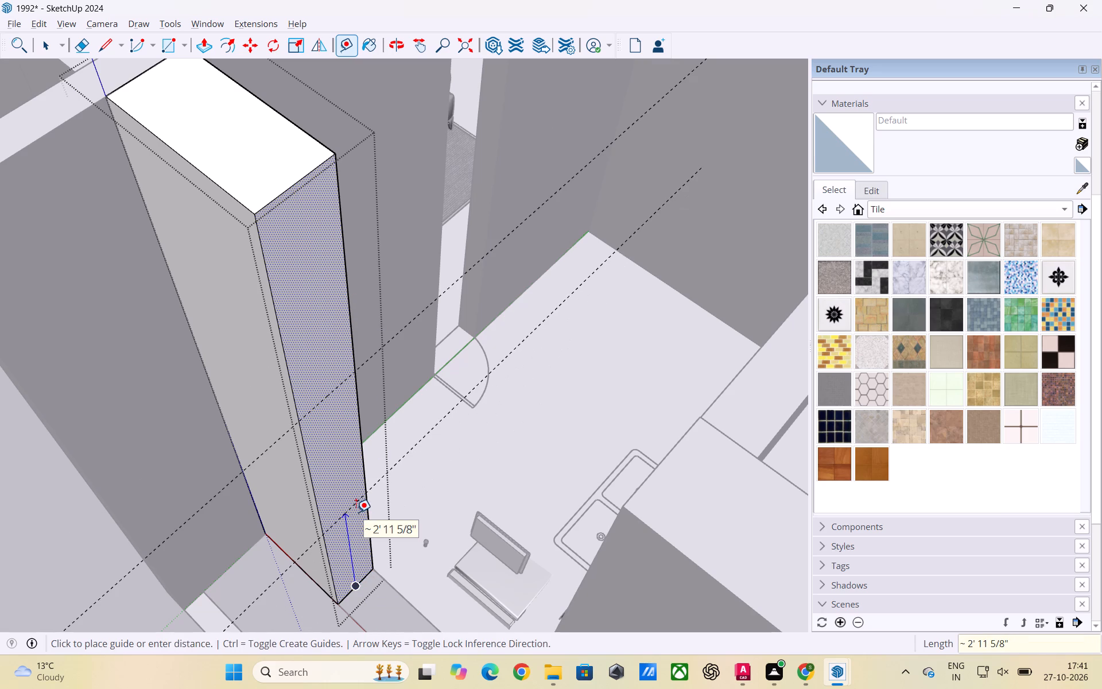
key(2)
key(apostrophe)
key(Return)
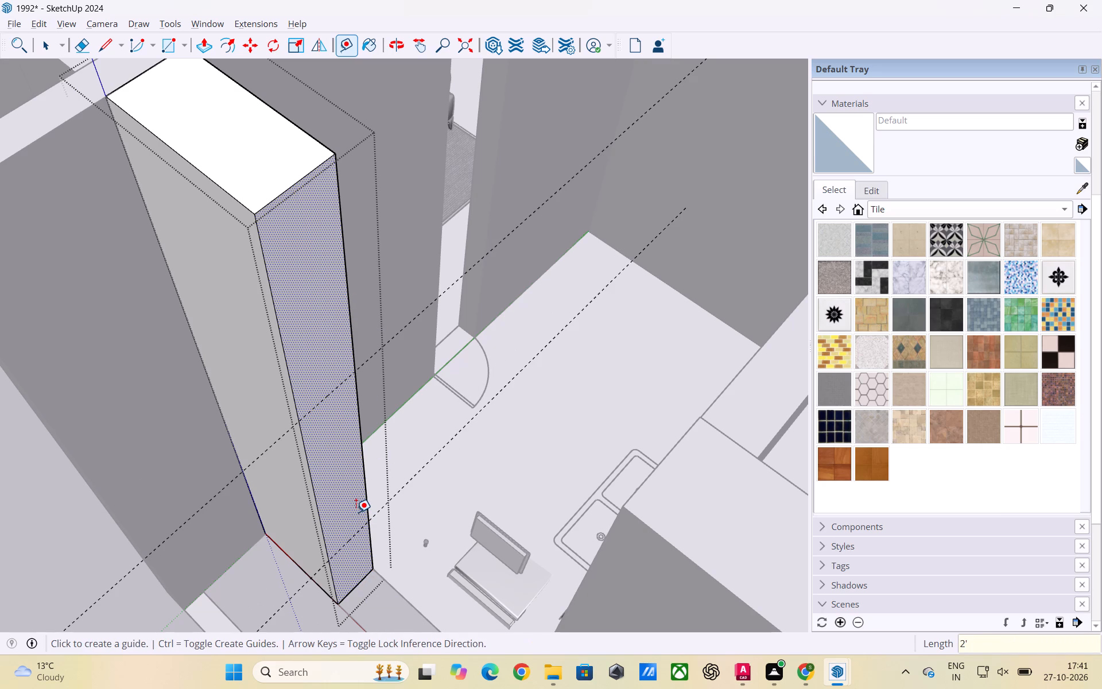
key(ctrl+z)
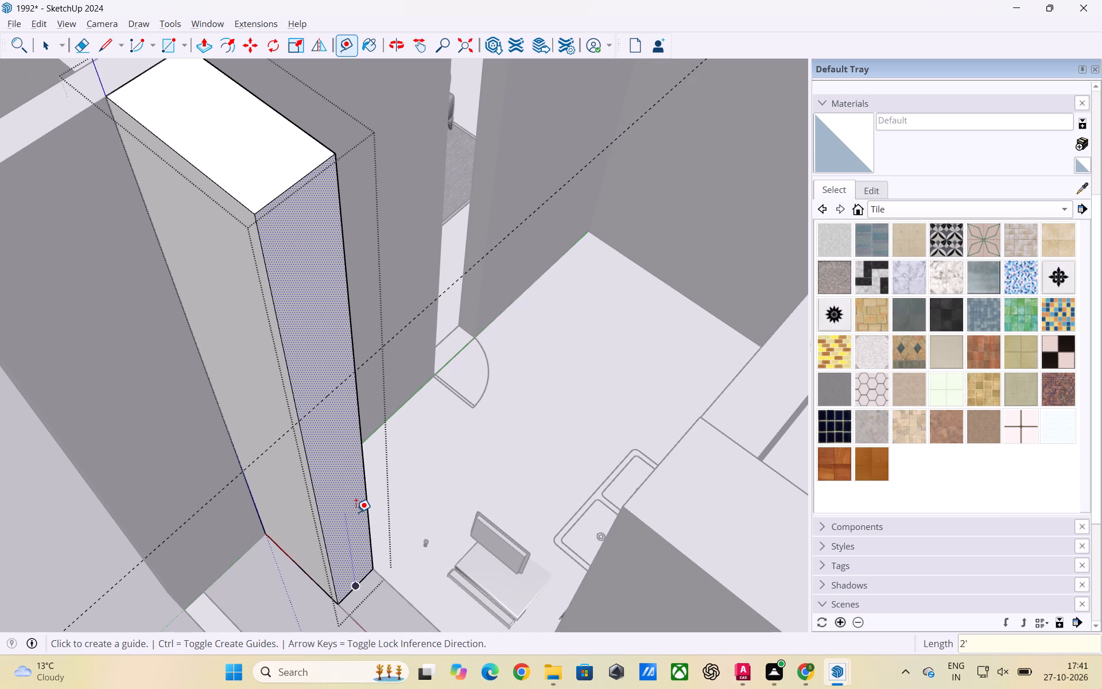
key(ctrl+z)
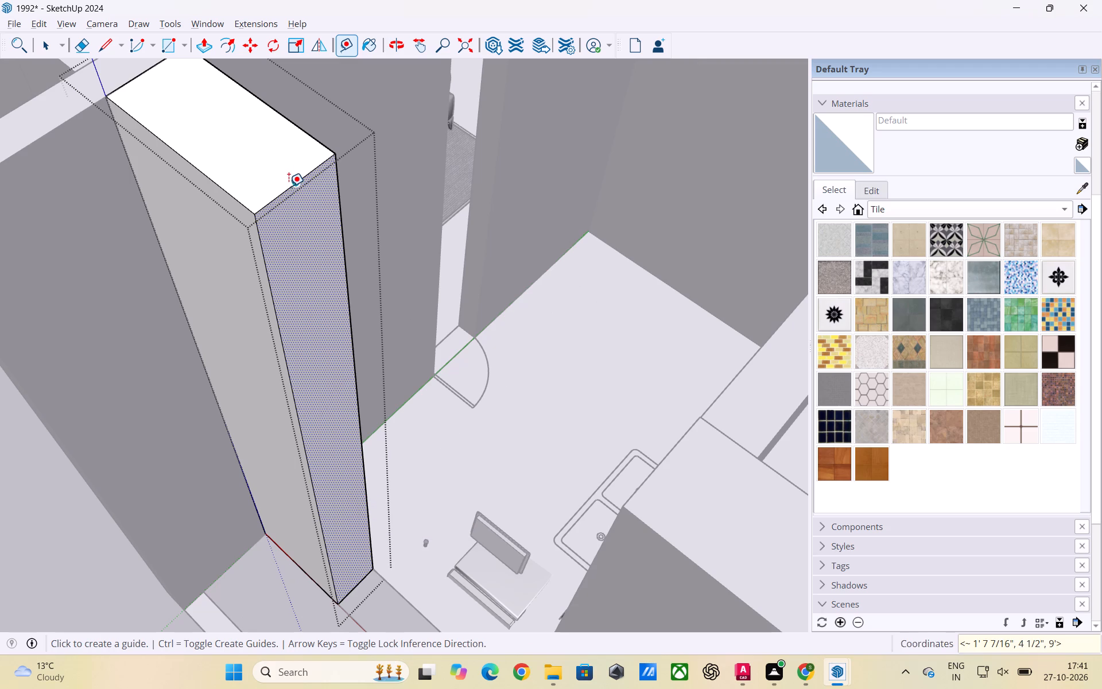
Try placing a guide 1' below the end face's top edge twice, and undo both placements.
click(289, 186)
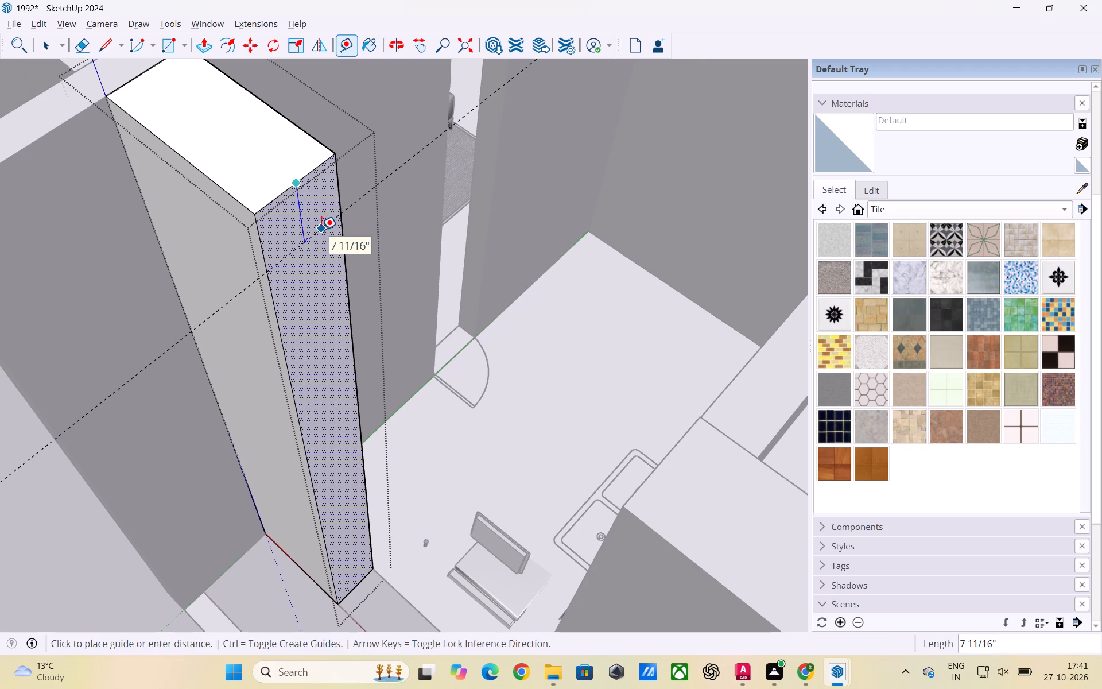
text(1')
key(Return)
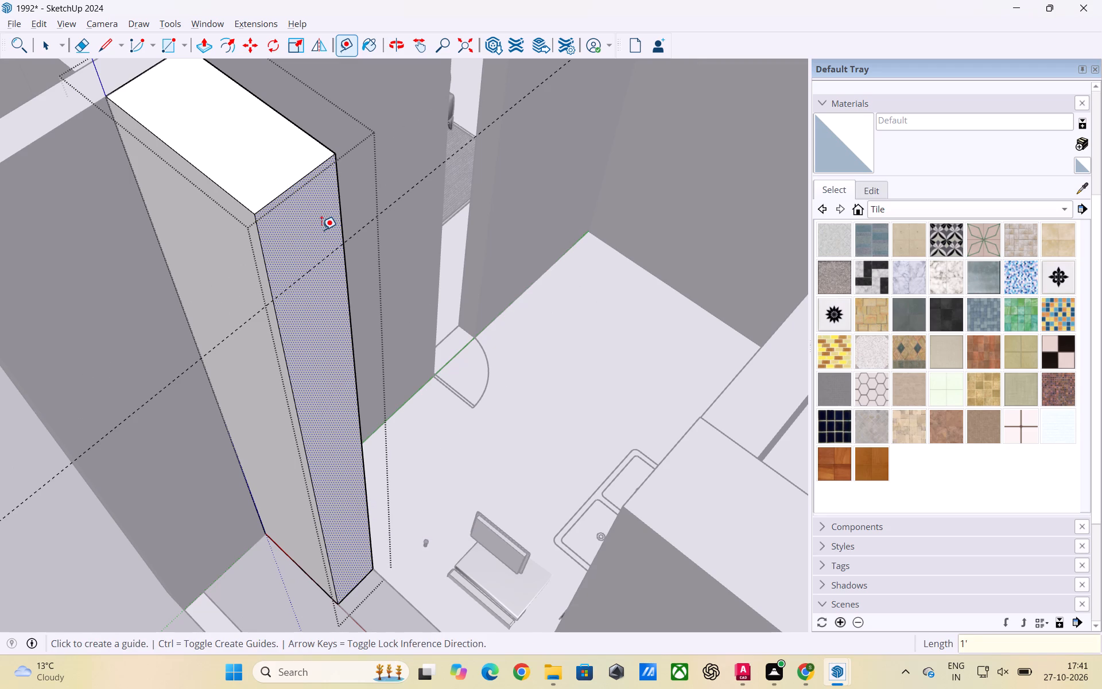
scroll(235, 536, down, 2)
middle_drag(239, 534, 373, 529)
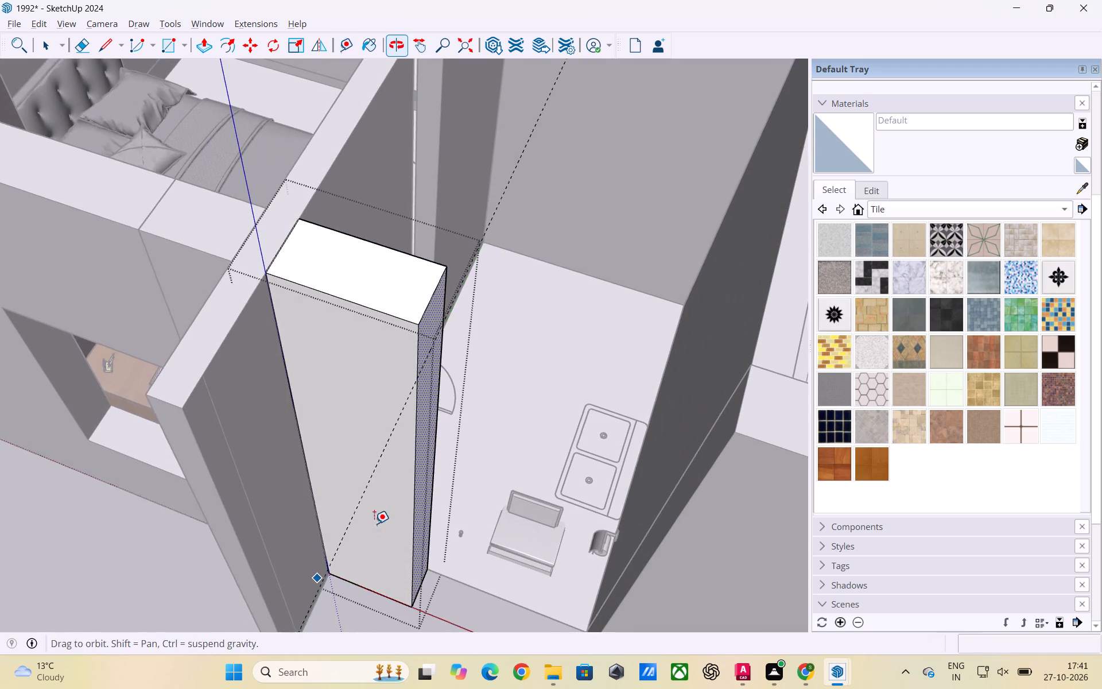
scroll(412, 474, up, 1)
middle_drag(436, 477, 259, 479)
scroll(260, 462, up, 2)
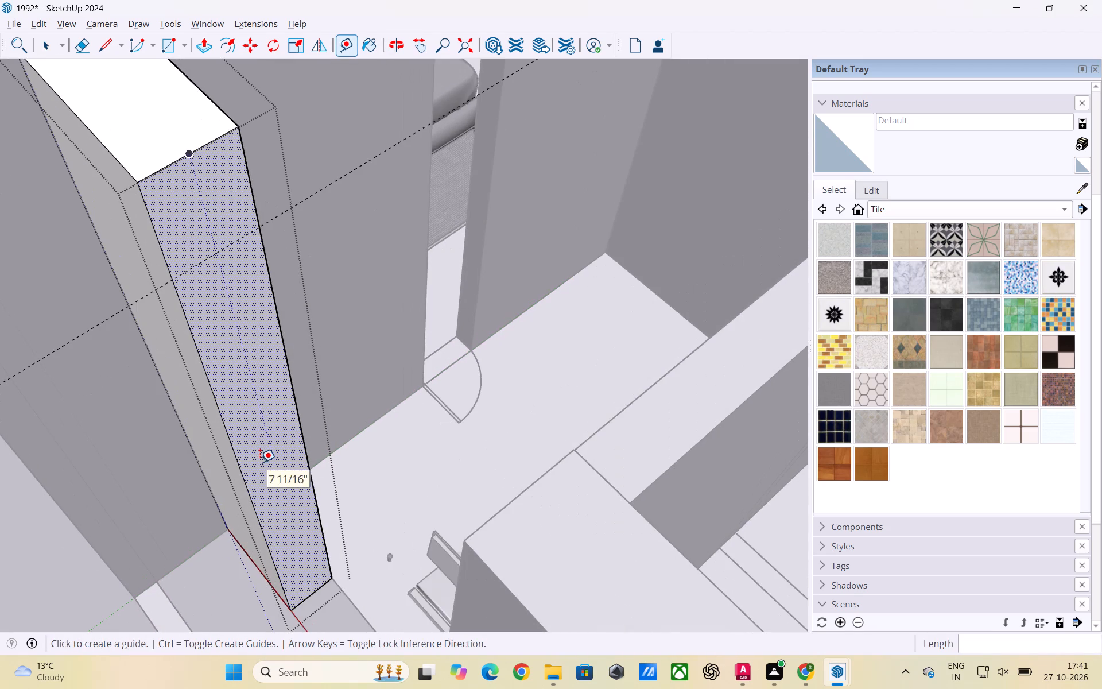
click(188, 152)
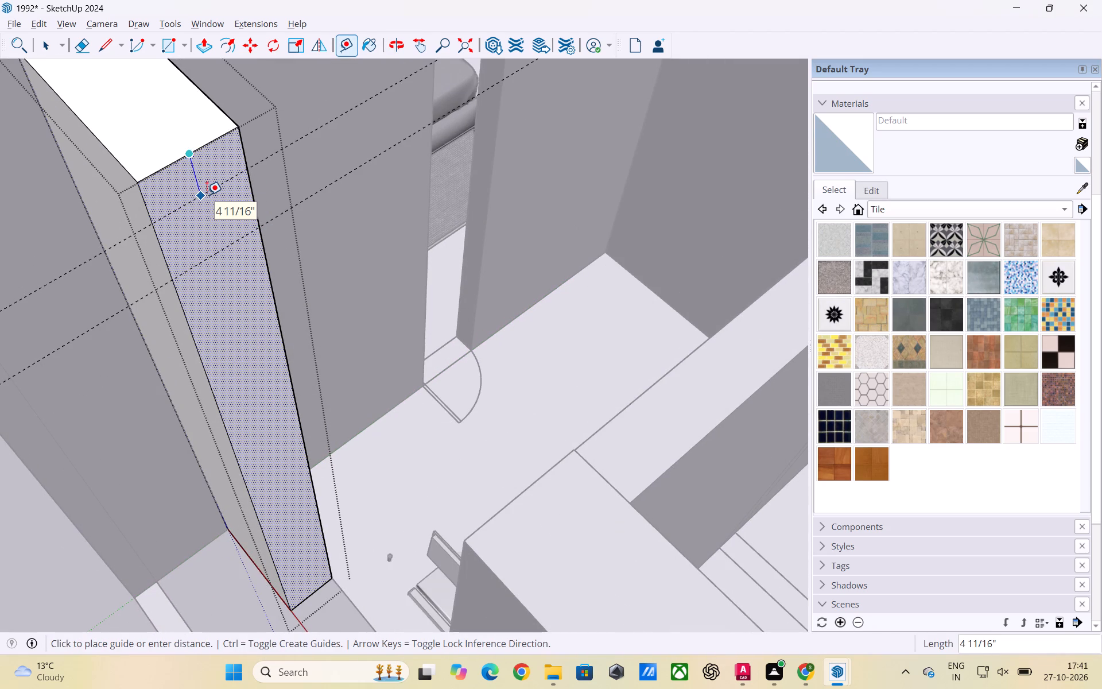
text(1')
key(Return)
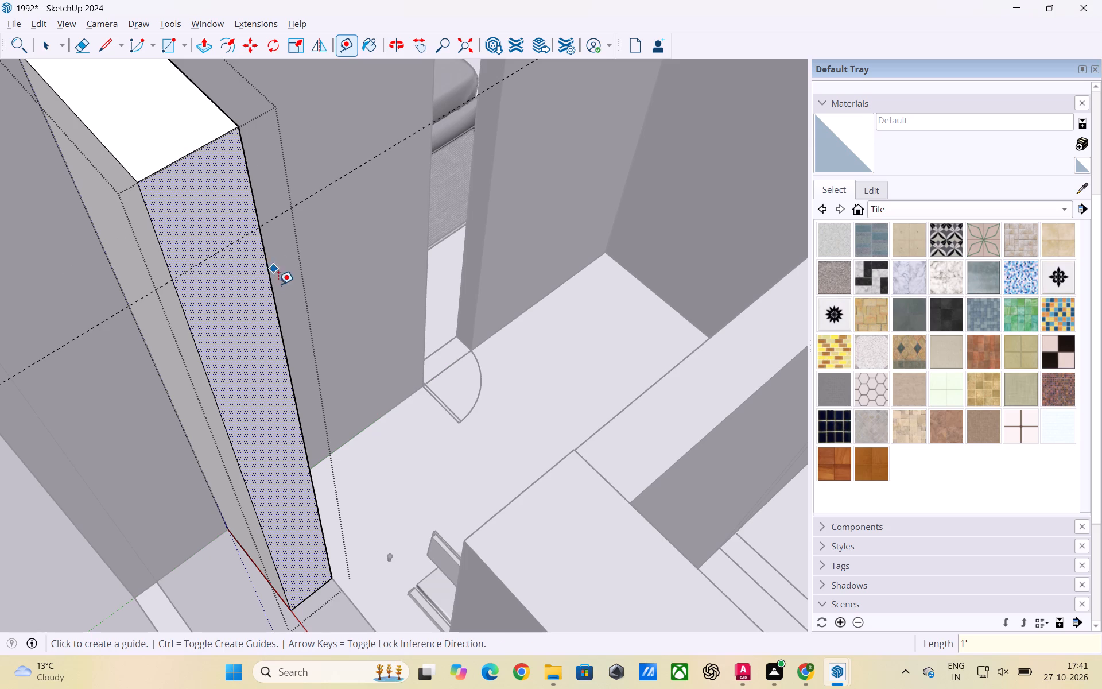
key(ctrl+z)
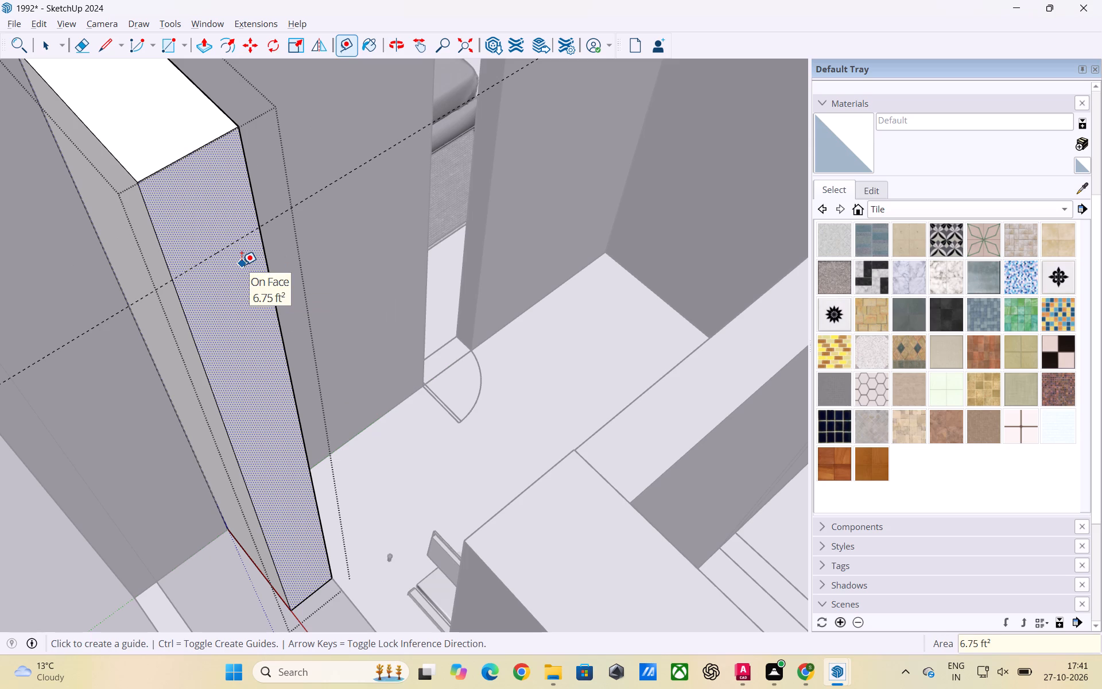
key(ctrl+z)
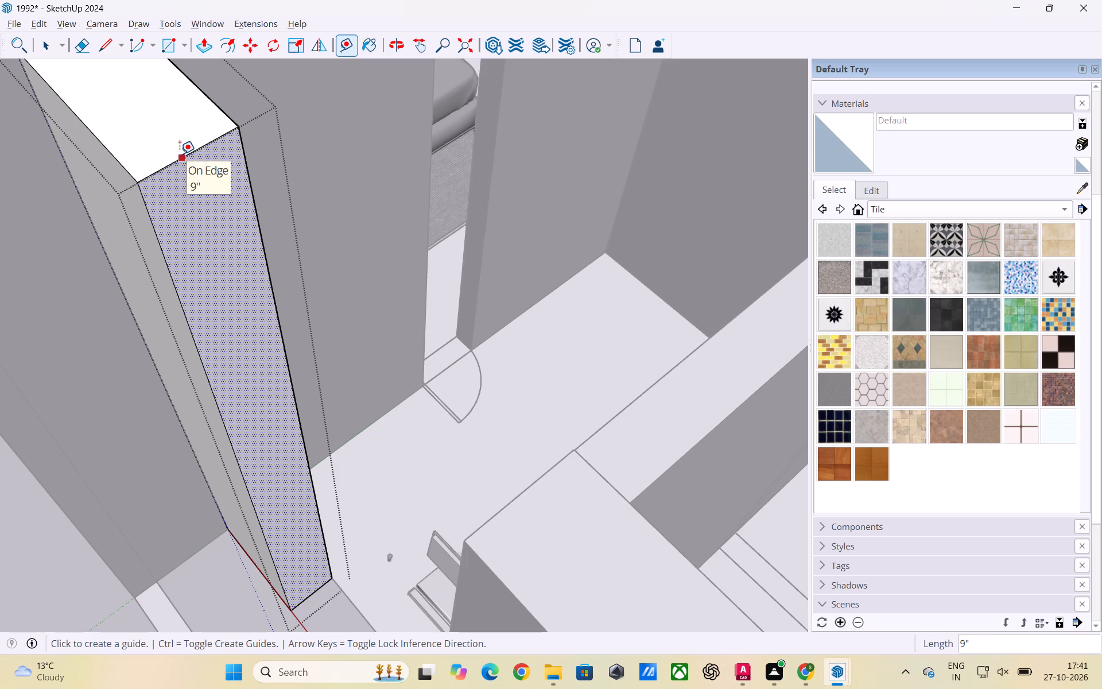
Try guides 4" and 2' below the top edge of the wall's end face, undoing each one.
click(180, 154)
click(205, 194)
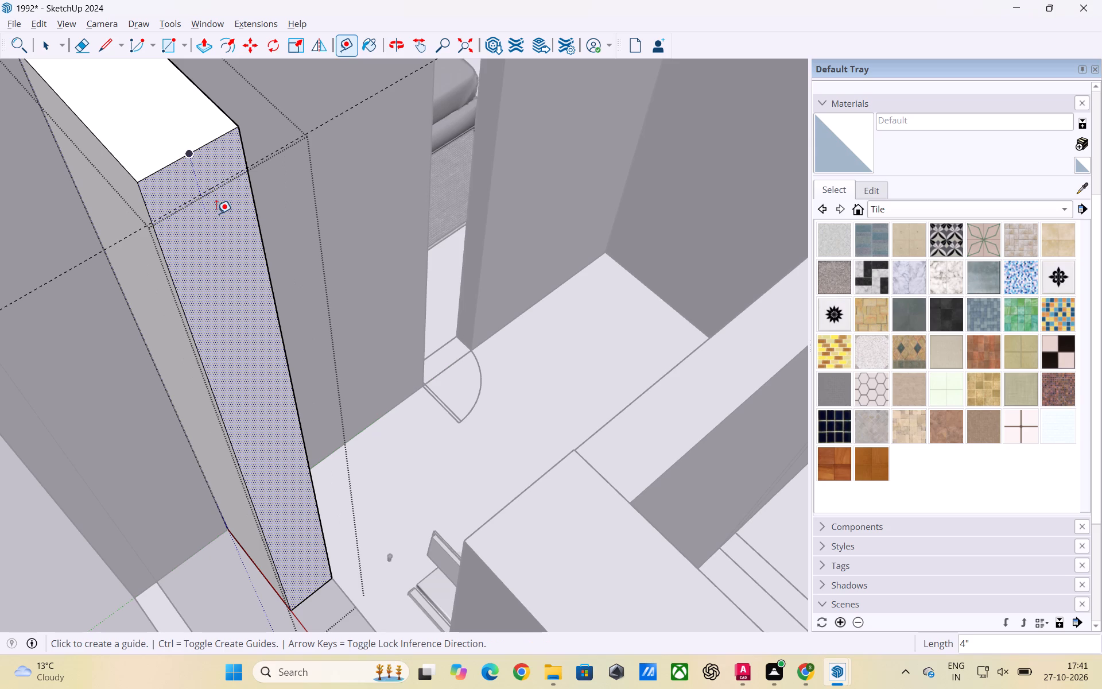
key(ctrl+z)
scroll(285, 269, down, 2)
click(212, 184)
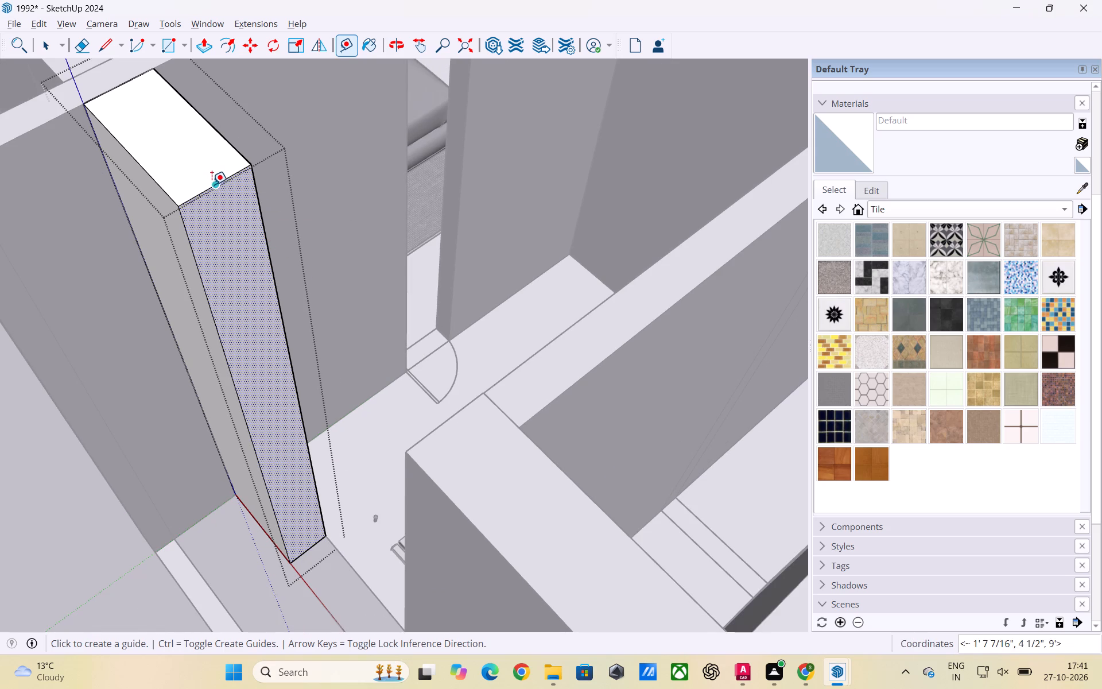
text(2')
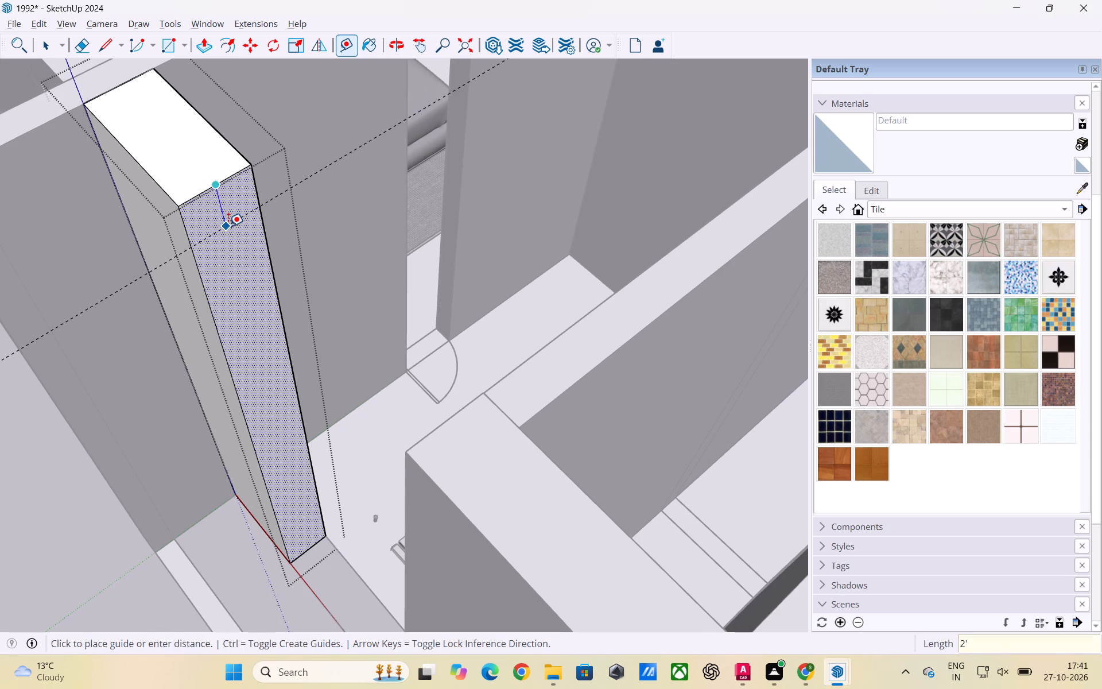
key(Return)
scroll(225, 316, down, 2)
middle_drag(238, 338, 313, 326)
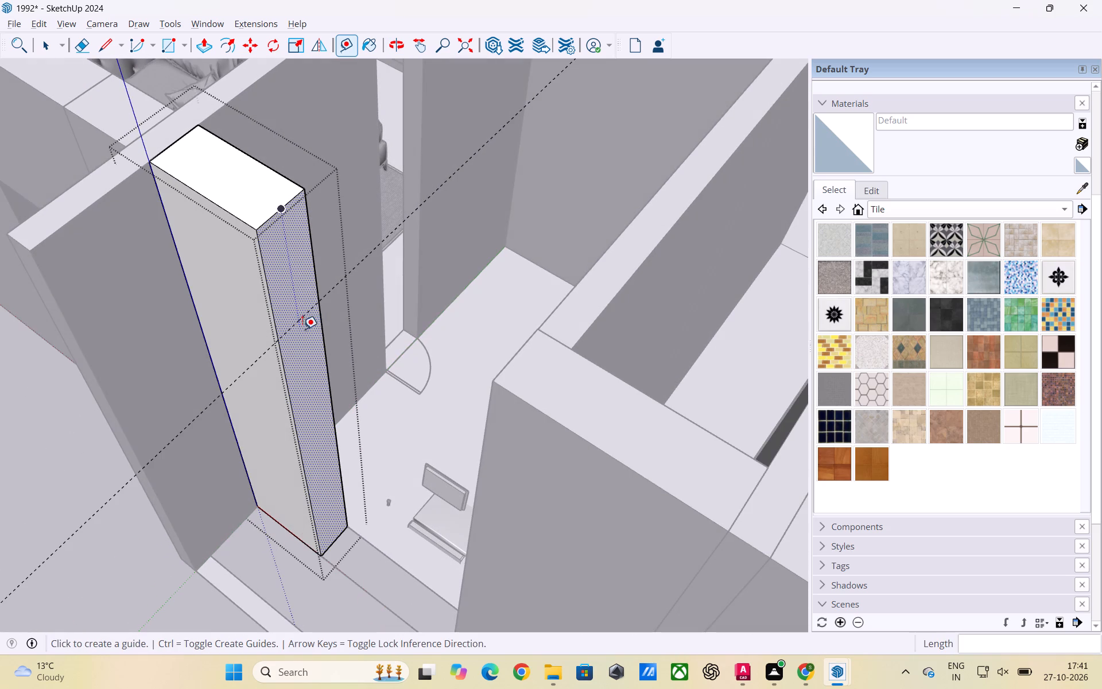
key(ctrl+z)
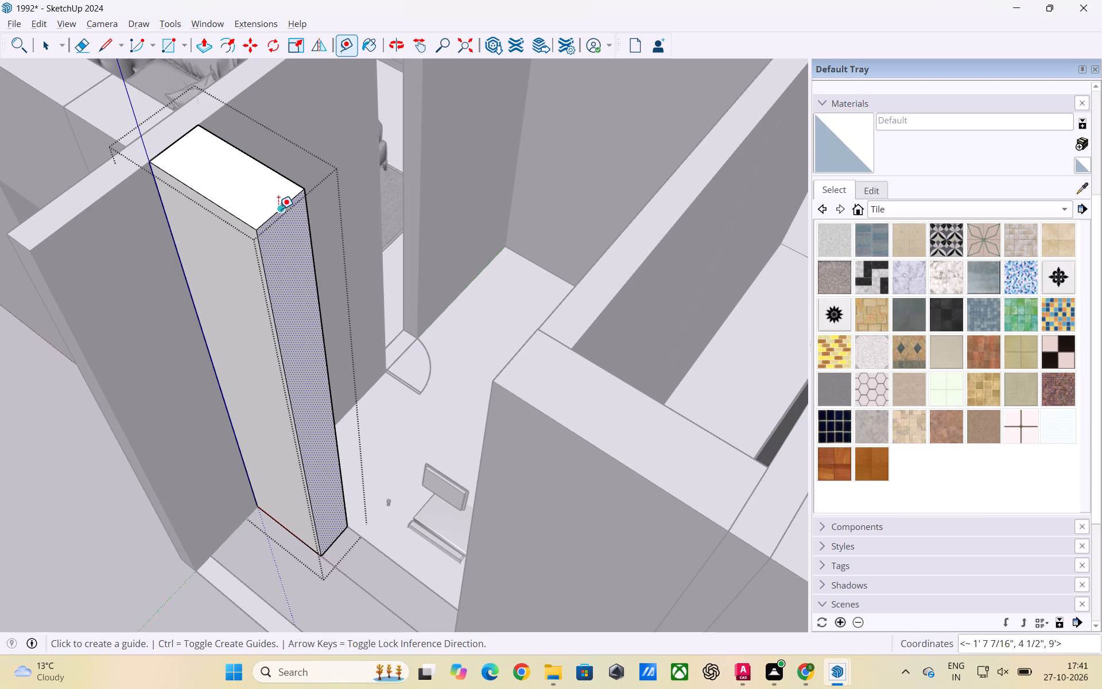
Place a horizontal guide 1' below the top edge of the wall's end face with the Tape Measure tool.
click(278, 209)
key(1)
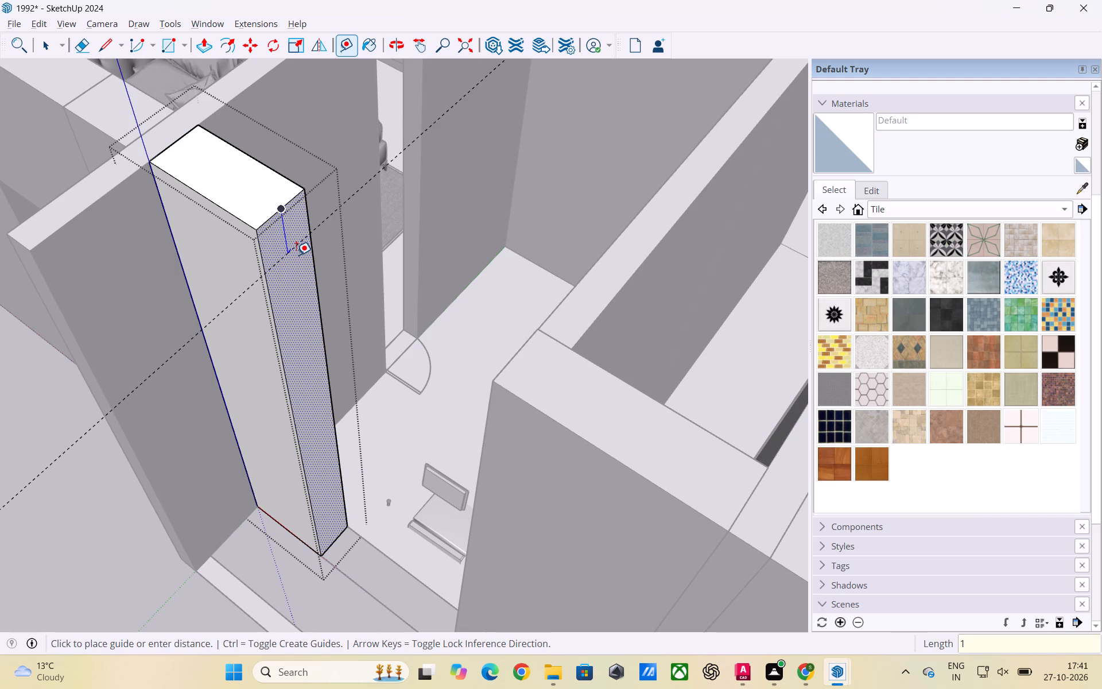
key(apostrophe)
key(Return)
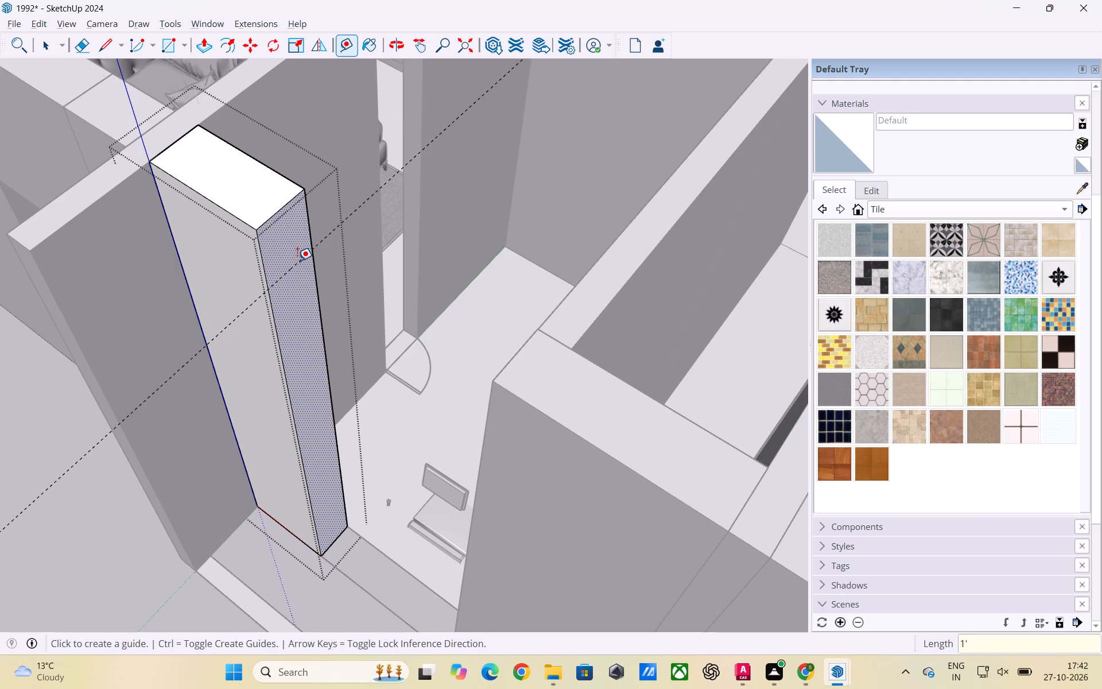
Add a 1' vertical guide running down the wall's end face from the middle of the horizontal guide.
click(292, 264)
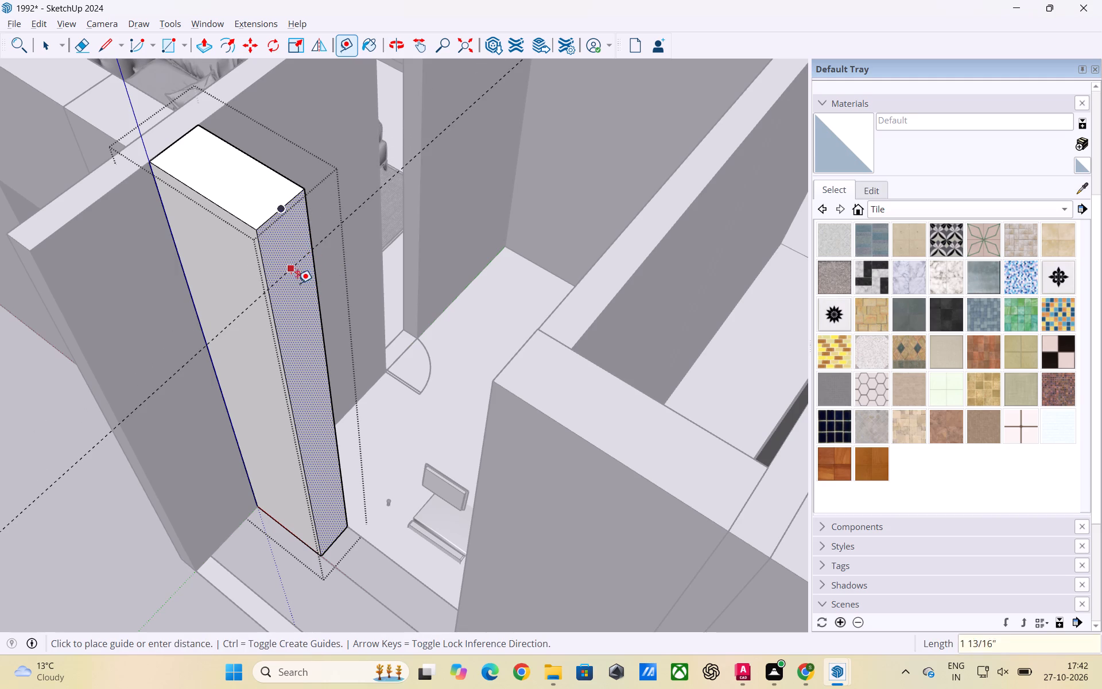
key(space)
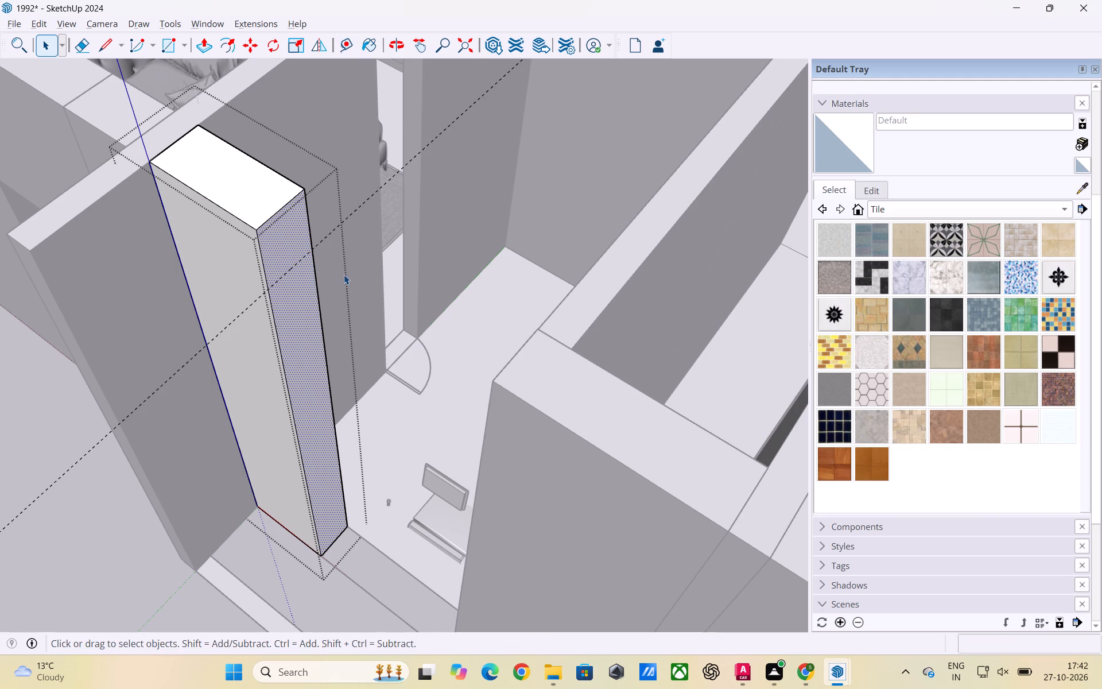
key(t)
click(290, 266)
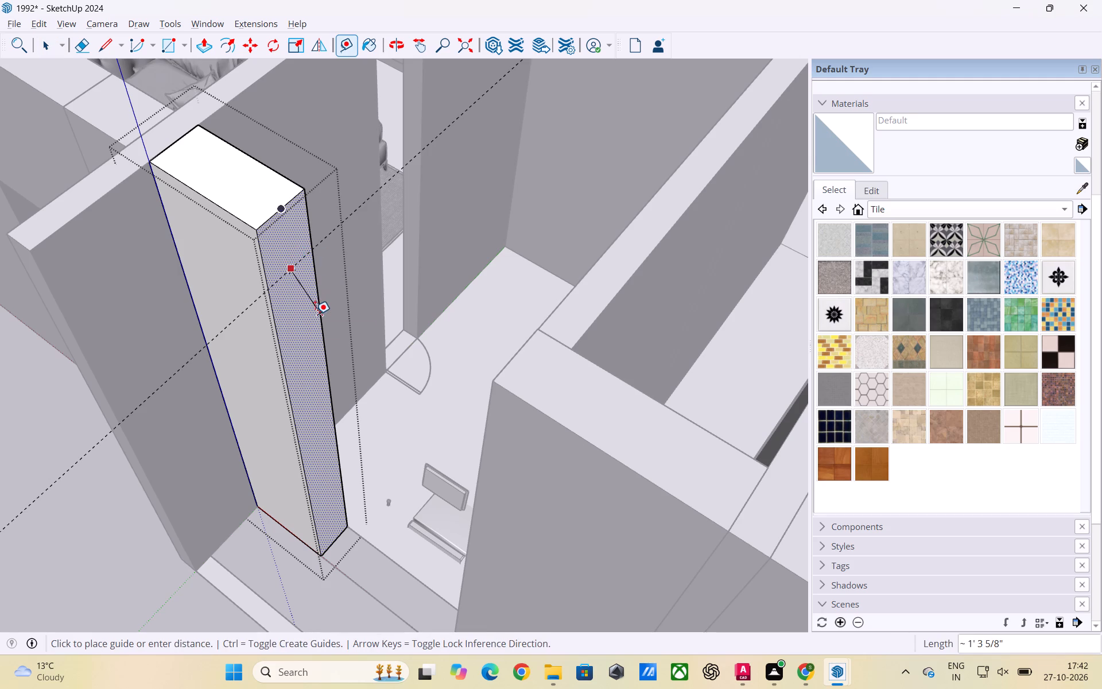
key(space)
key(t)
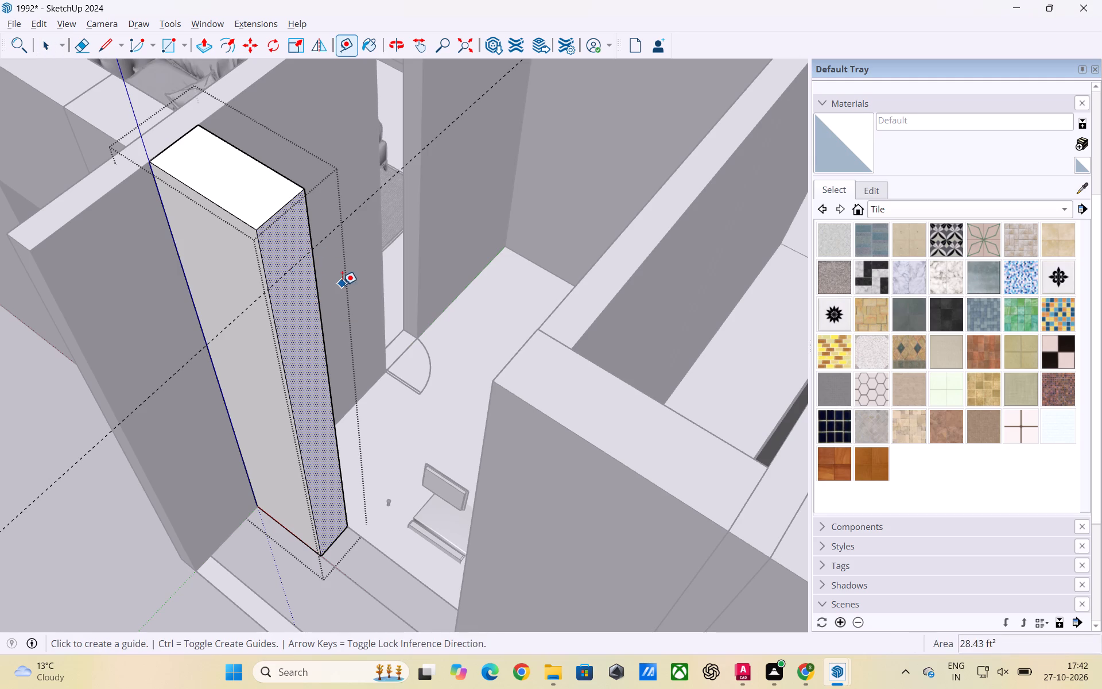
click(289, 268)
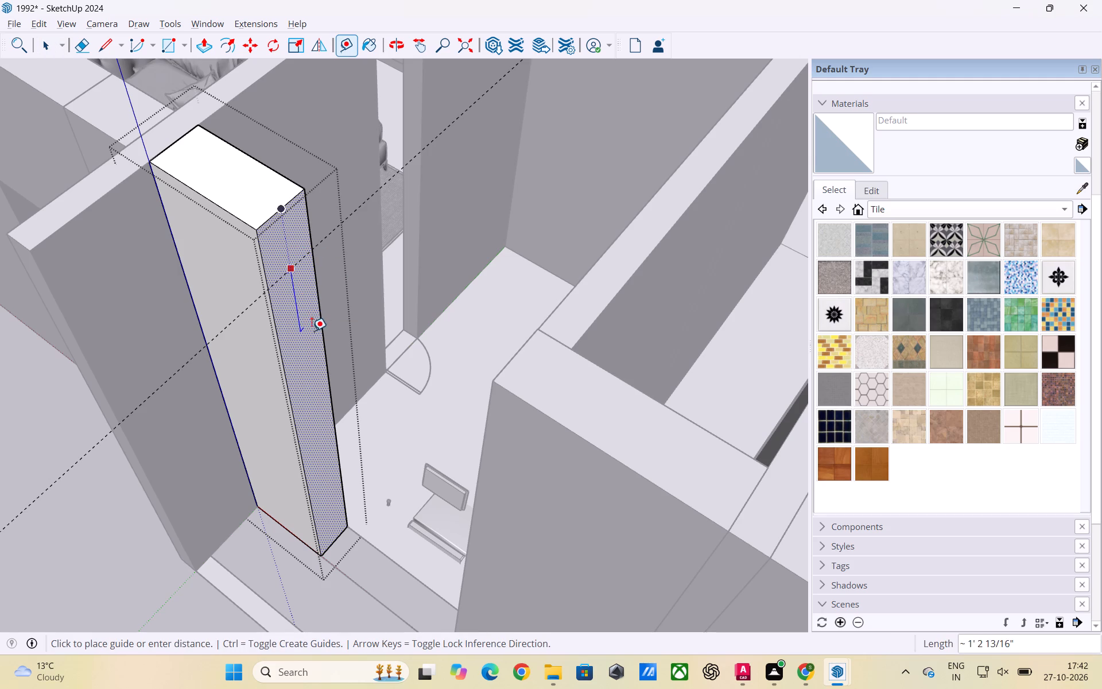
text(1')
key(Return)
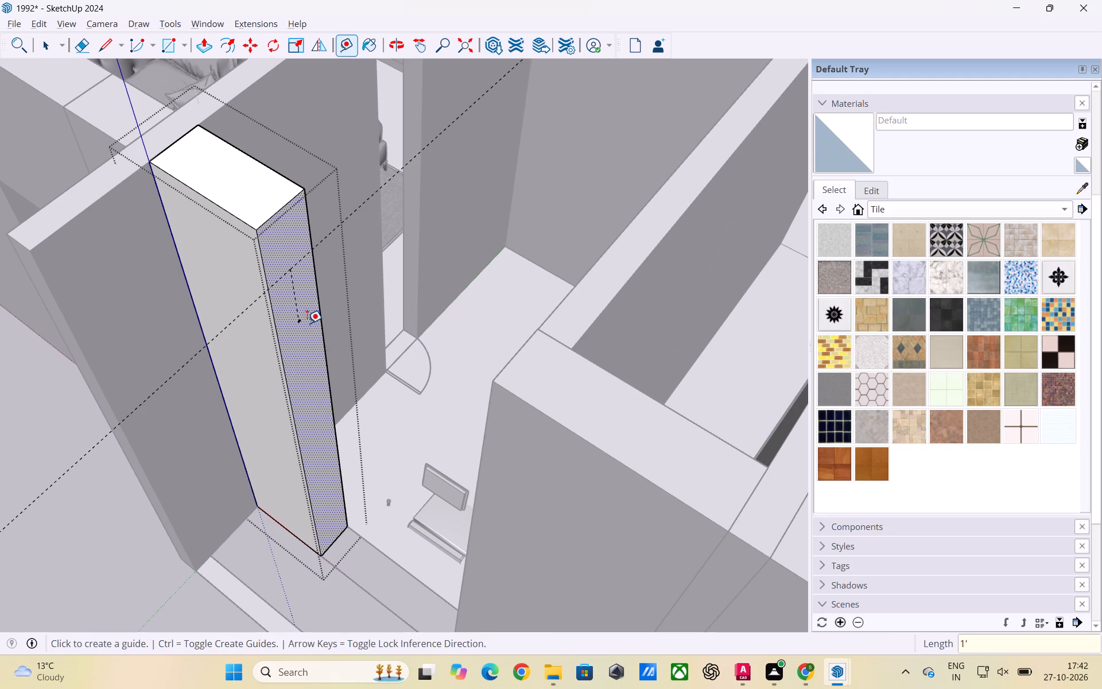
key(space)
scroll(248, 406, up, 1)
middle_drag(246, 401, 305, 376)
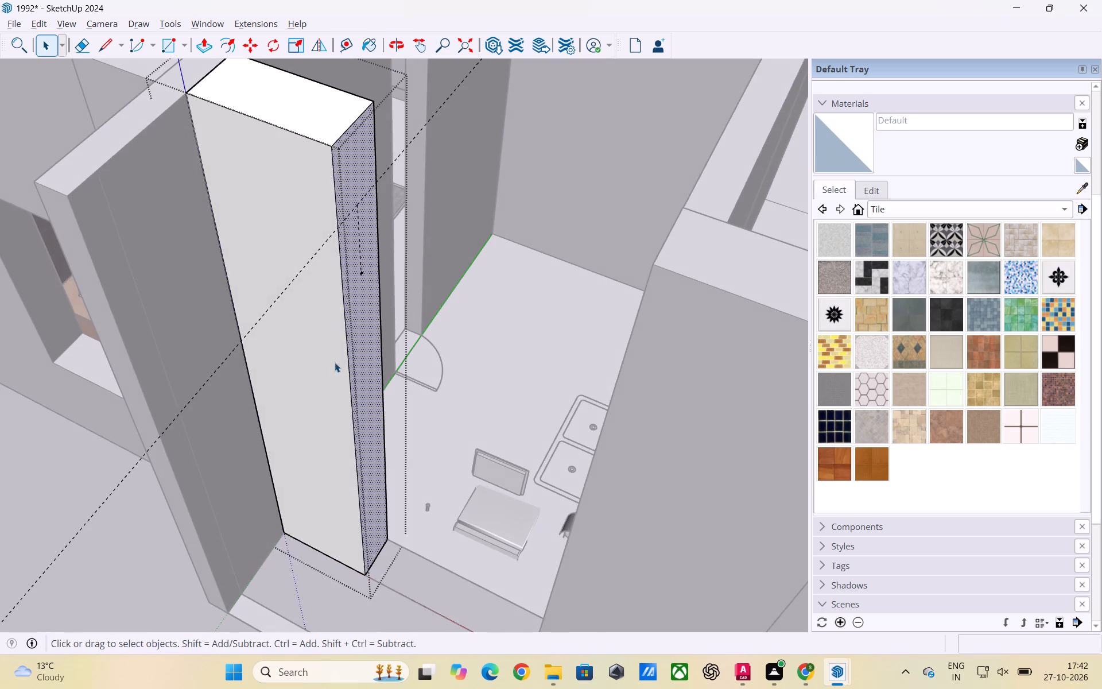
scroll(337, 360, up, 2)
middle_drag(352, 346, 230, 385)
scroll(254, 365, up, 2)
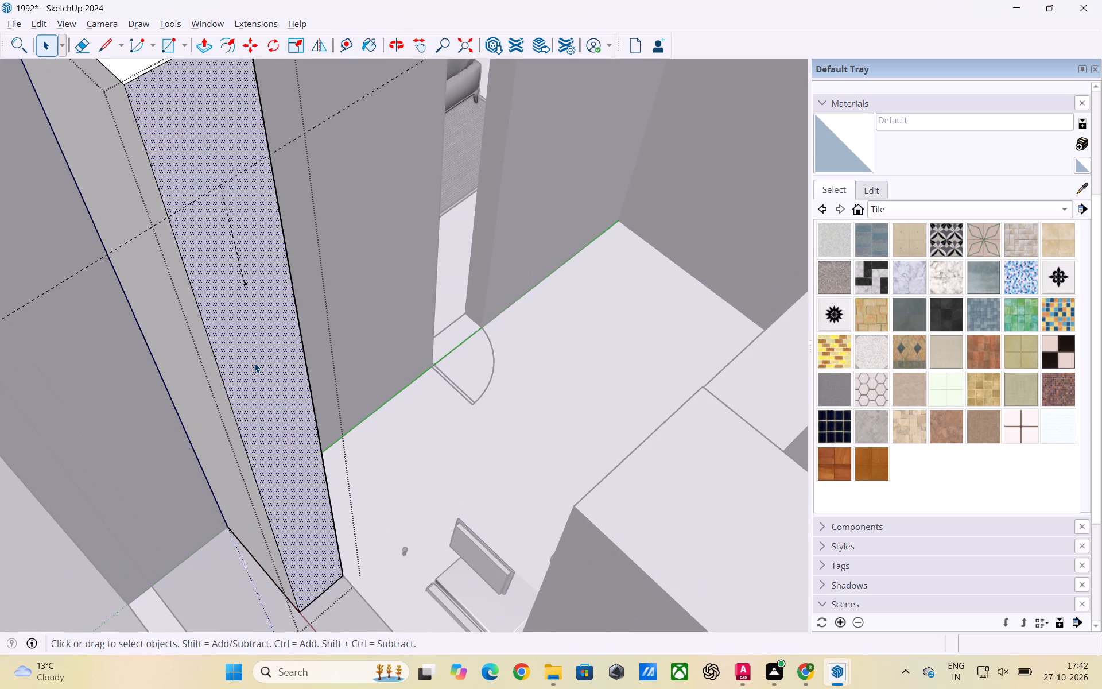
Copy the top edge of the wall's end face 1' down onto the horizontal guide.
scroll(255, 362, up, 2)
middle_drag(255, 361, 293, 403)
scroll(352, 381, down, 2)
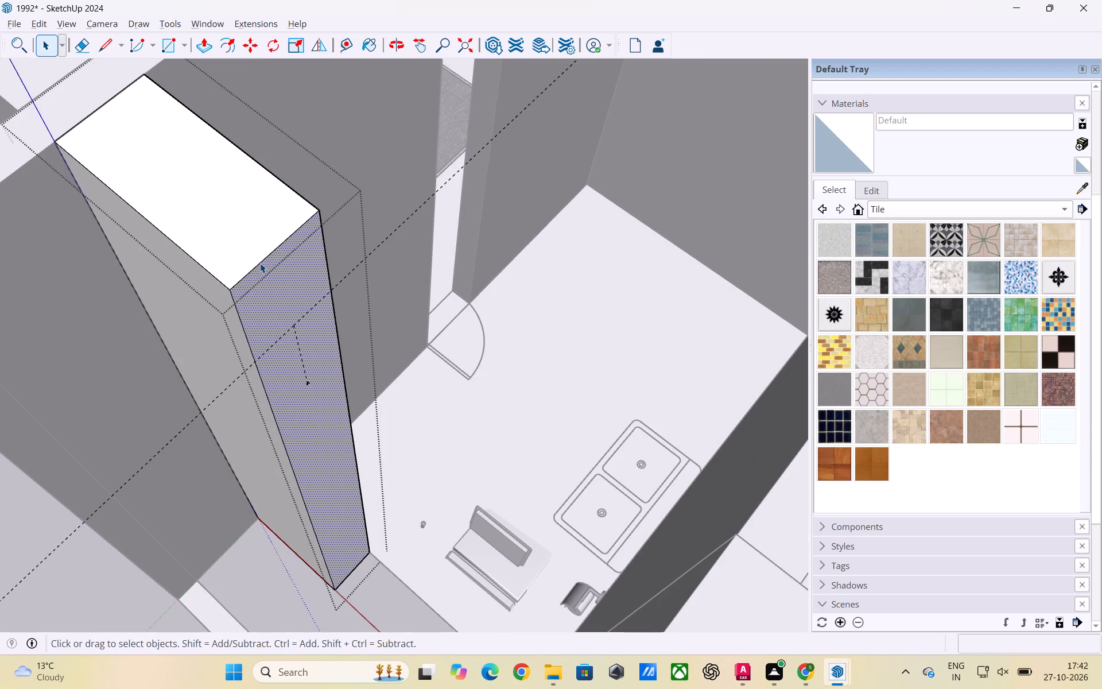
click(260, 262)
key(m)
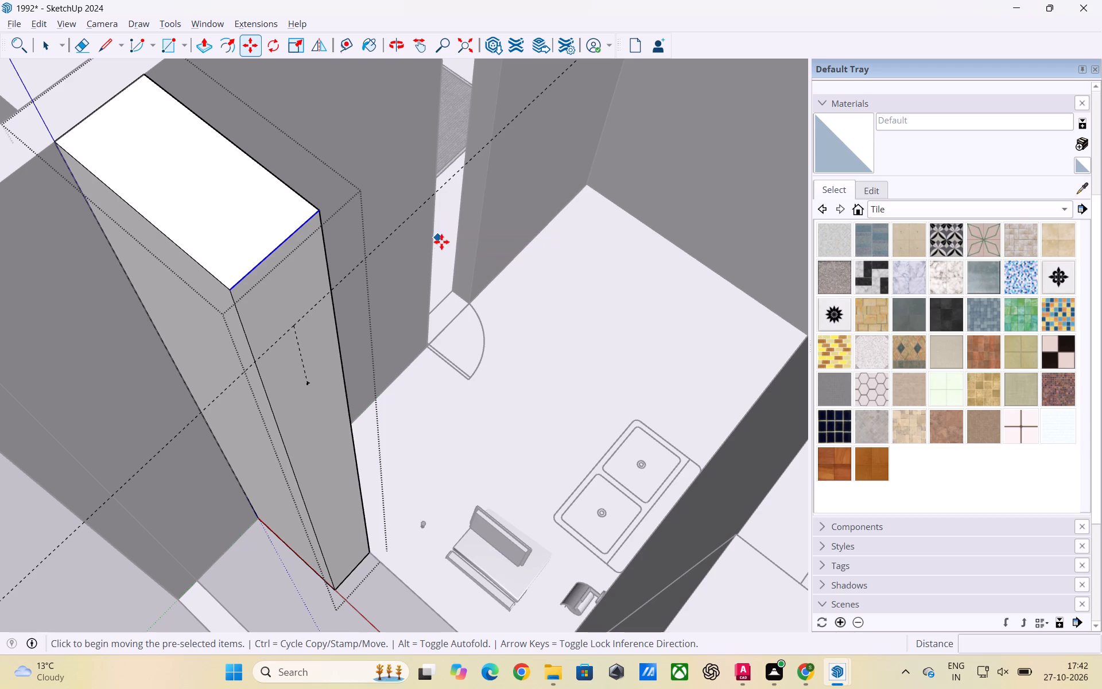
click(266, 252)
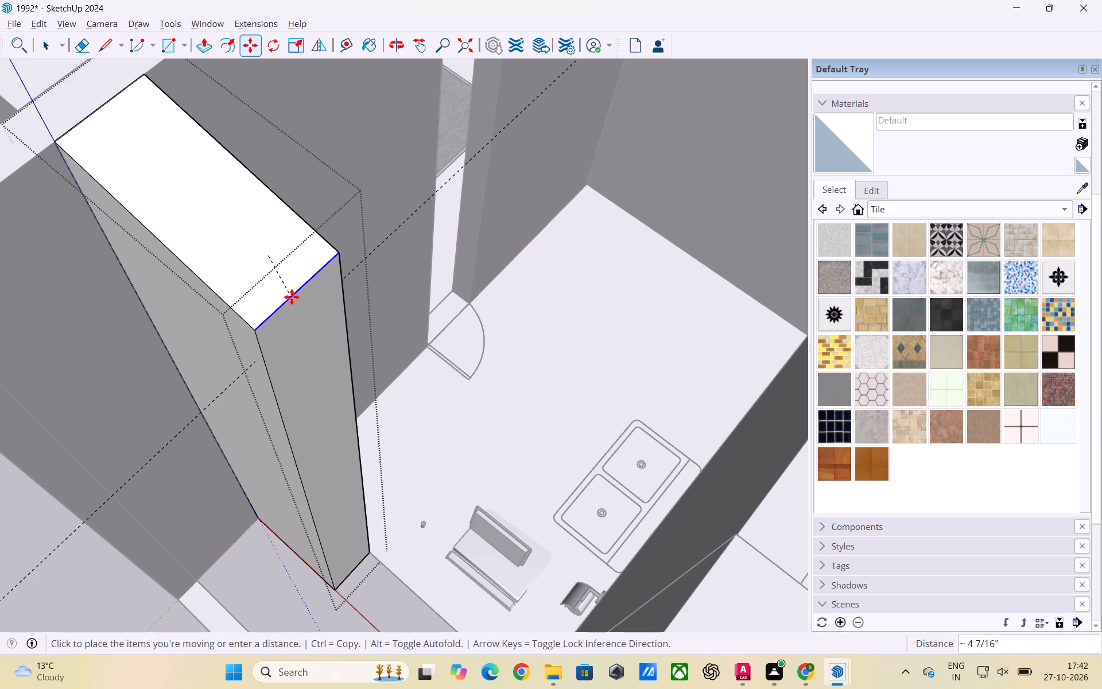
key(space)
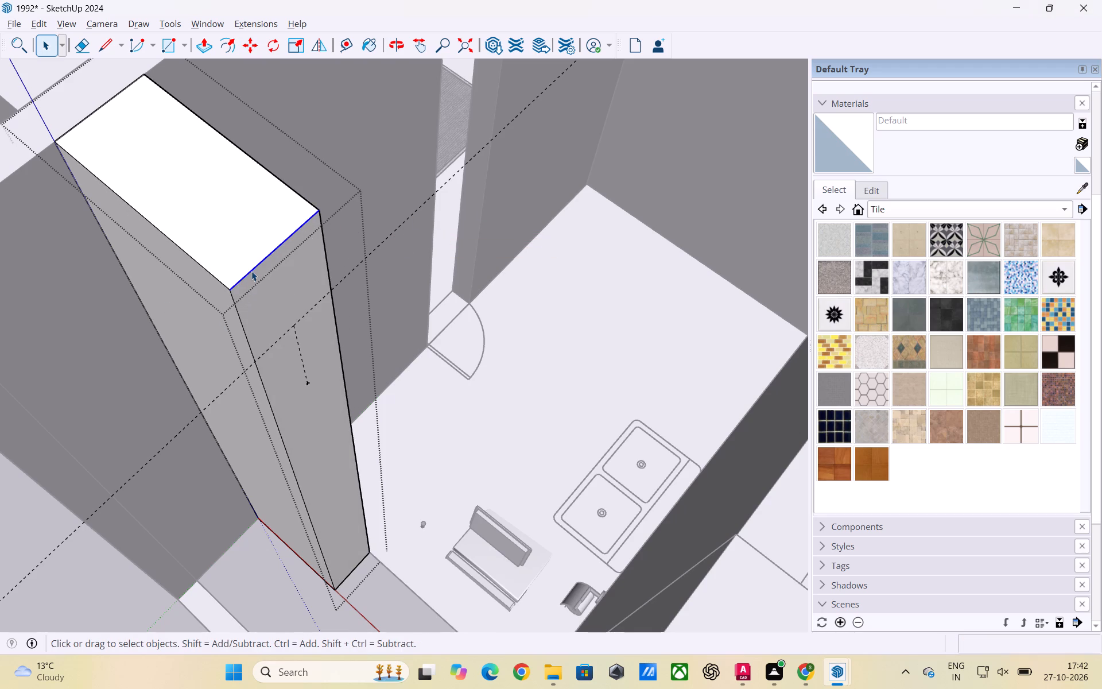
key(m)
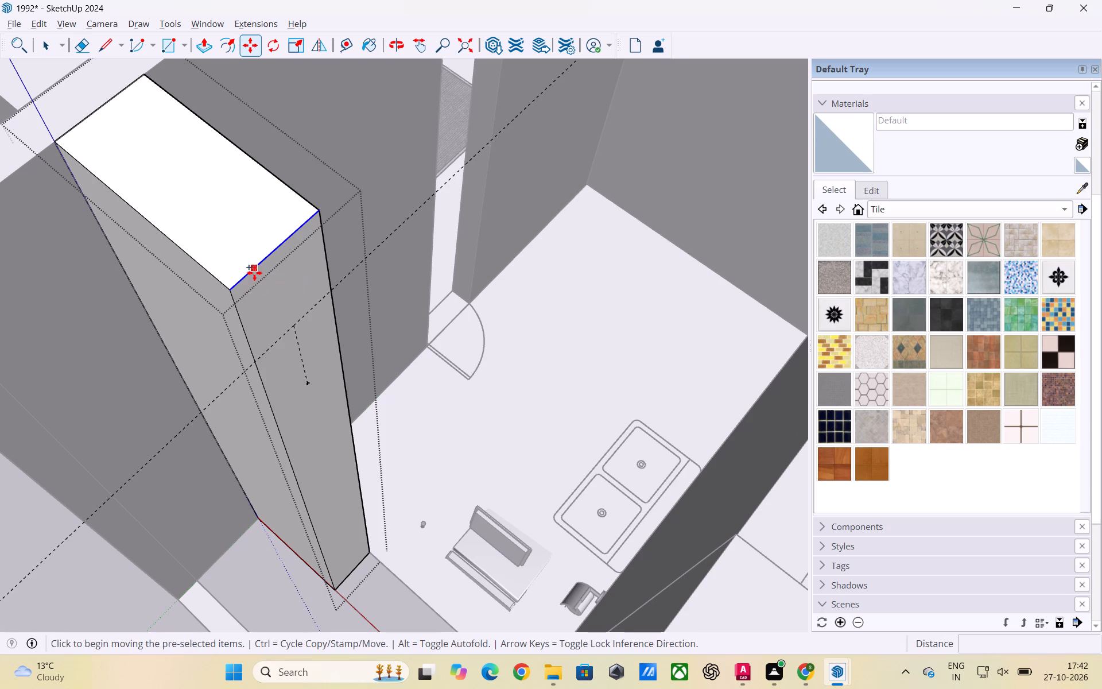
click(257, 265)
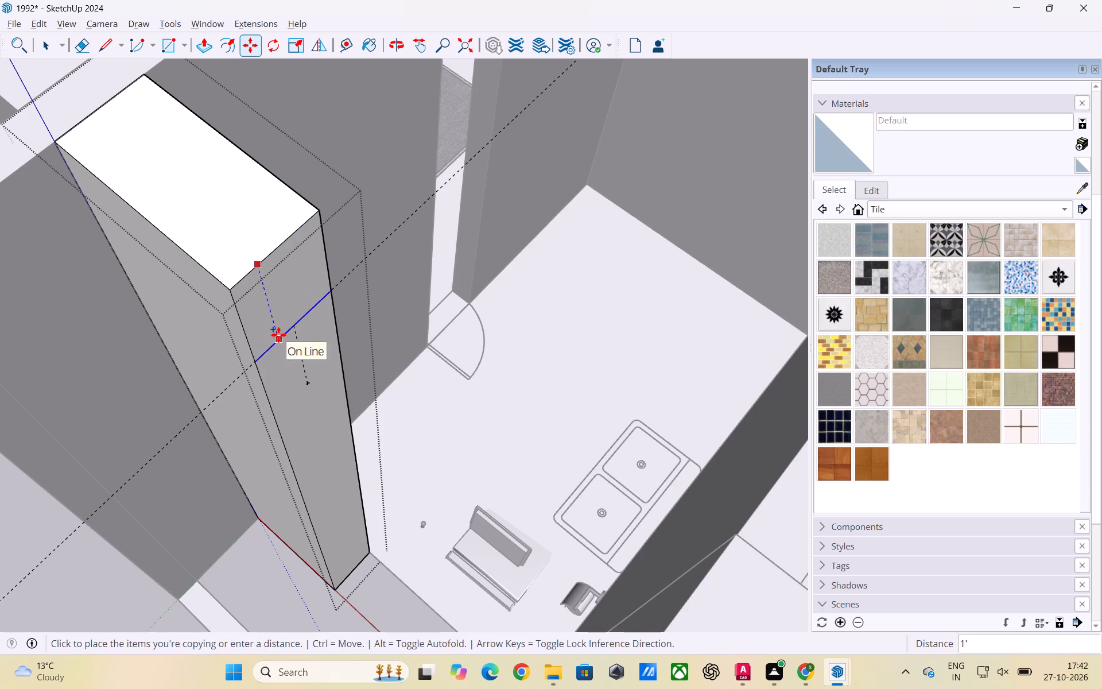
click(278, 335)
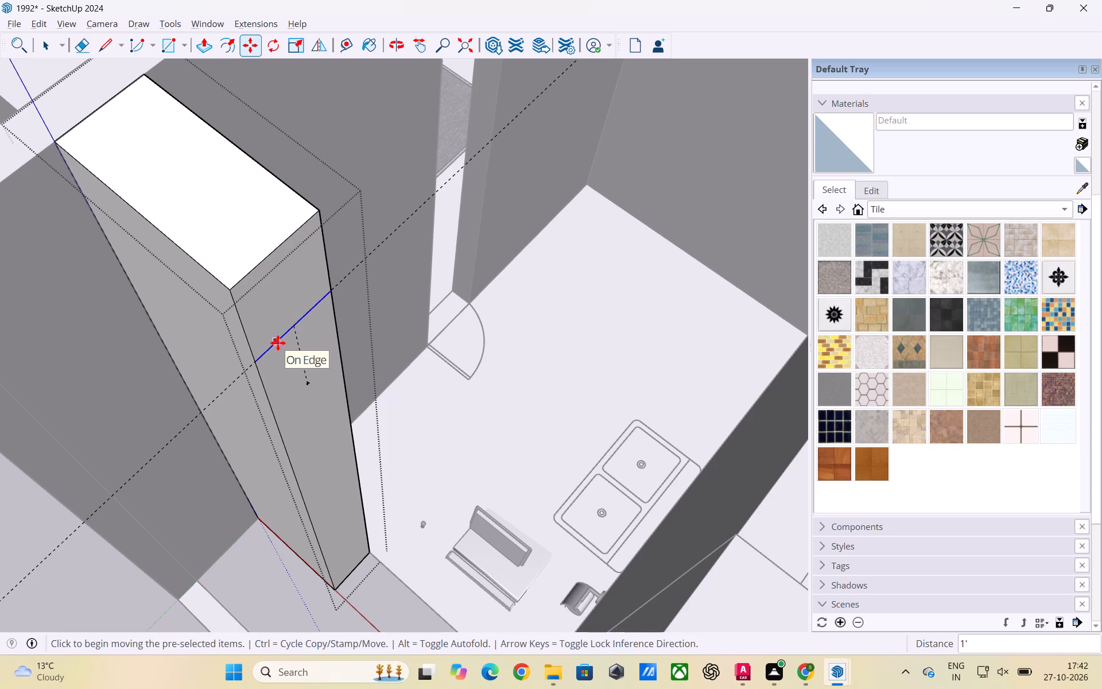
Copy the new edge another 1' down to the end of the vertical guide, and leave the wall group.
key(m)
click(277, 344)
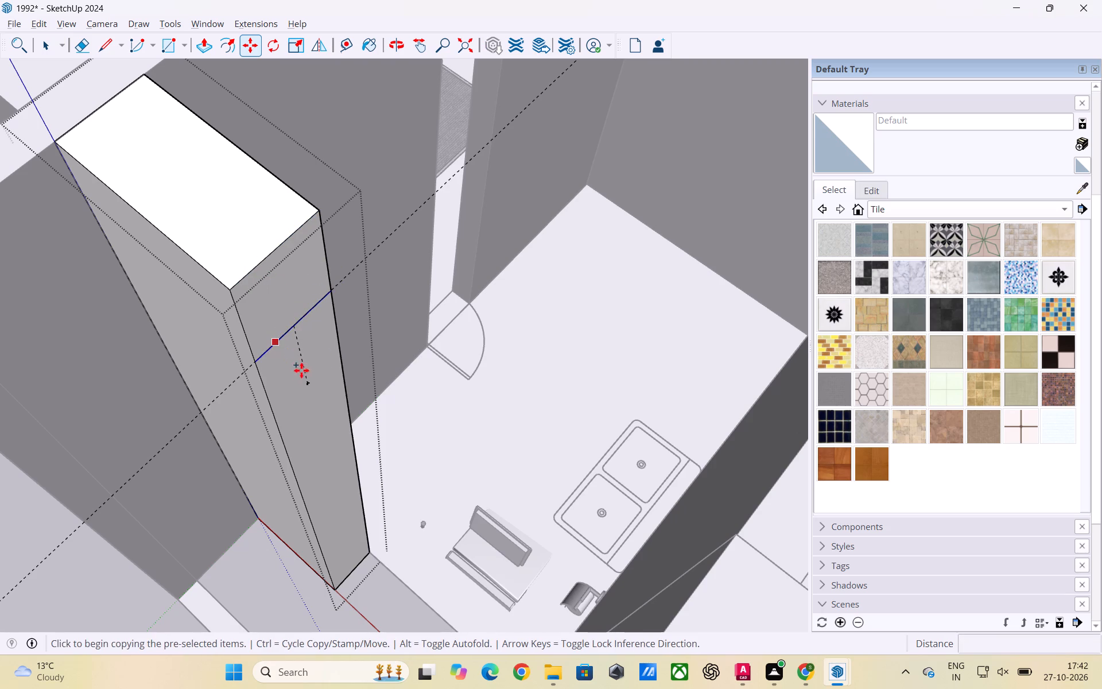
scroll(286, 405, up, 6)
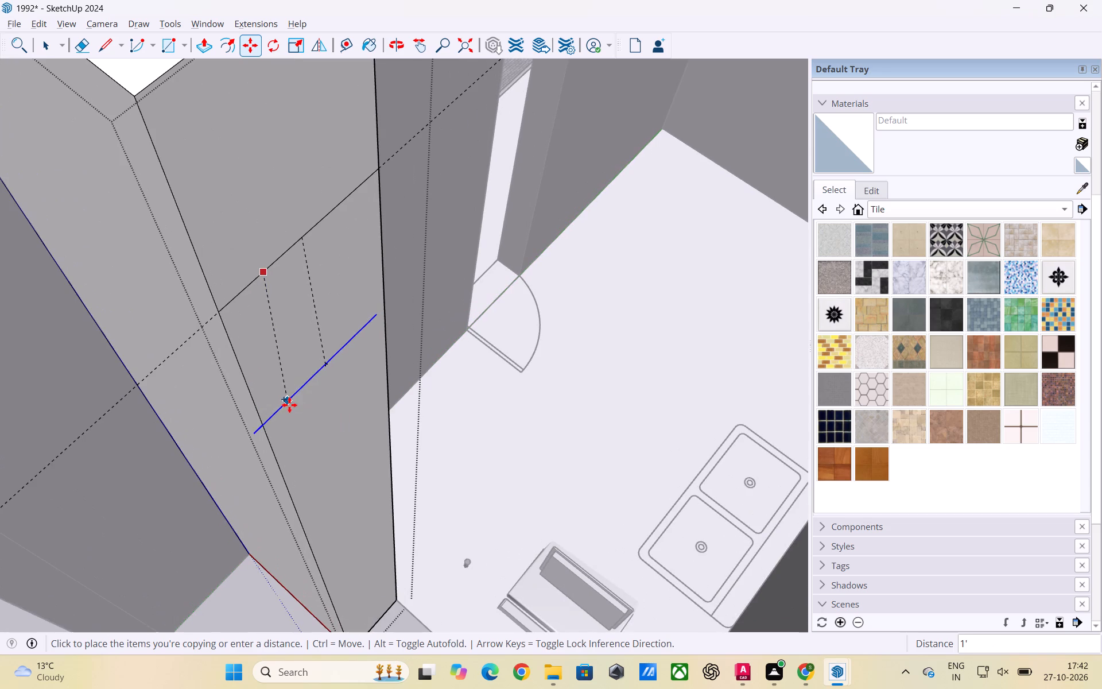
click(299, 400)
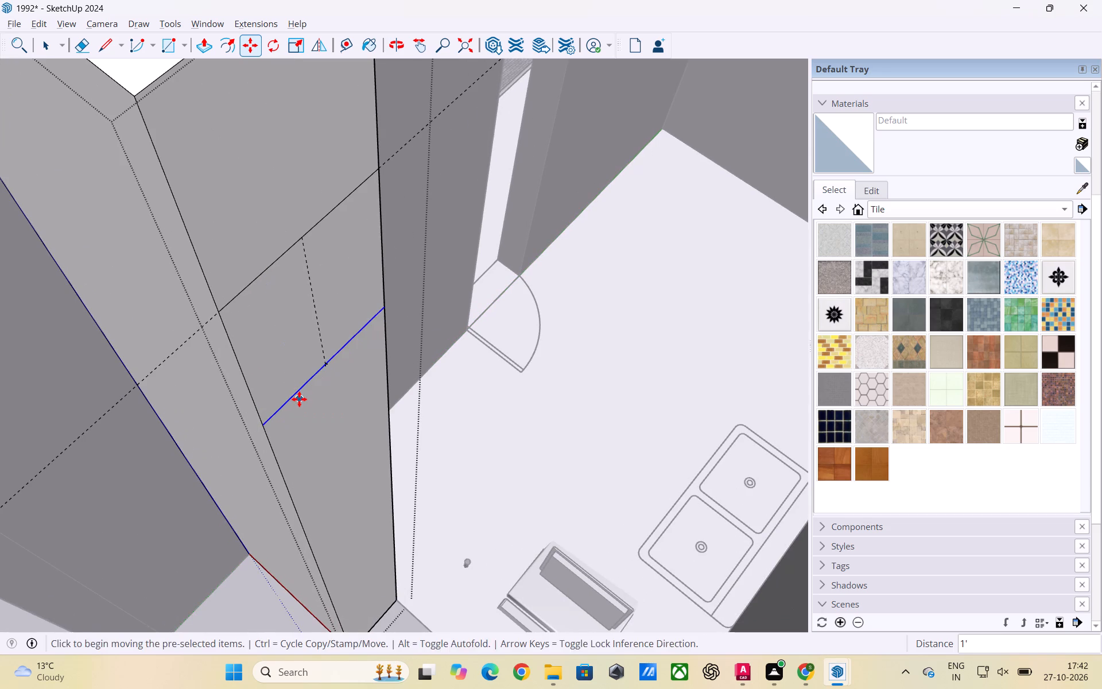
key(space)
scroll(280, 347, down, 16)
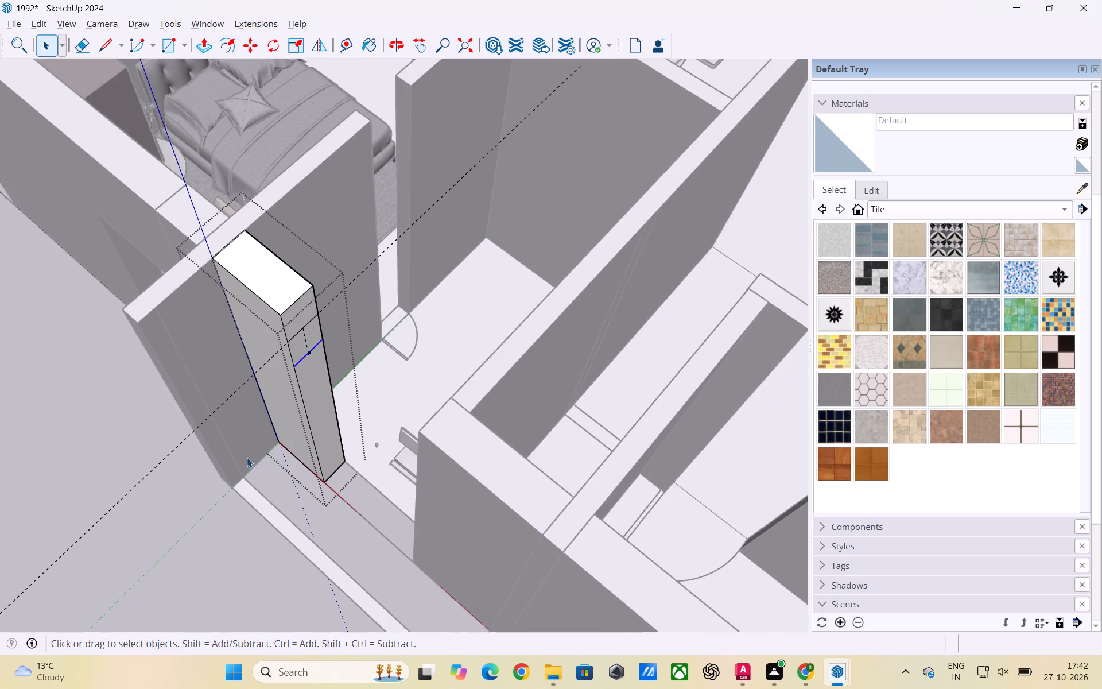
click(165, 511)
Delete all the construction guides from the model.
scroll(261, 371, up, 4)
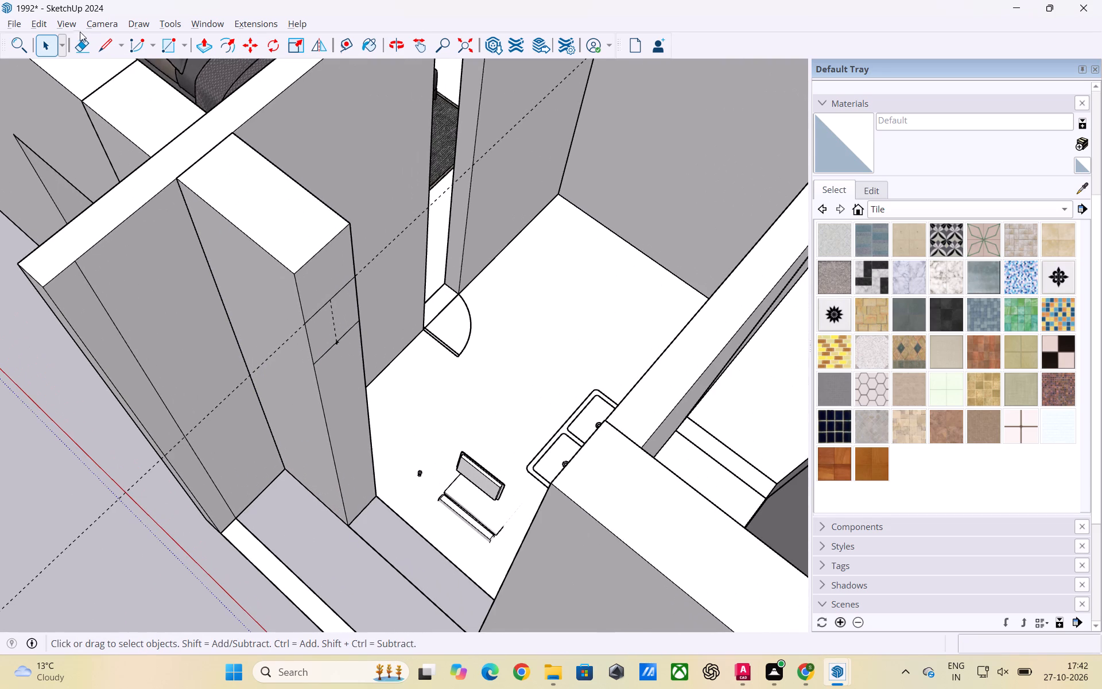
click(44, 22)
click(83, 166)
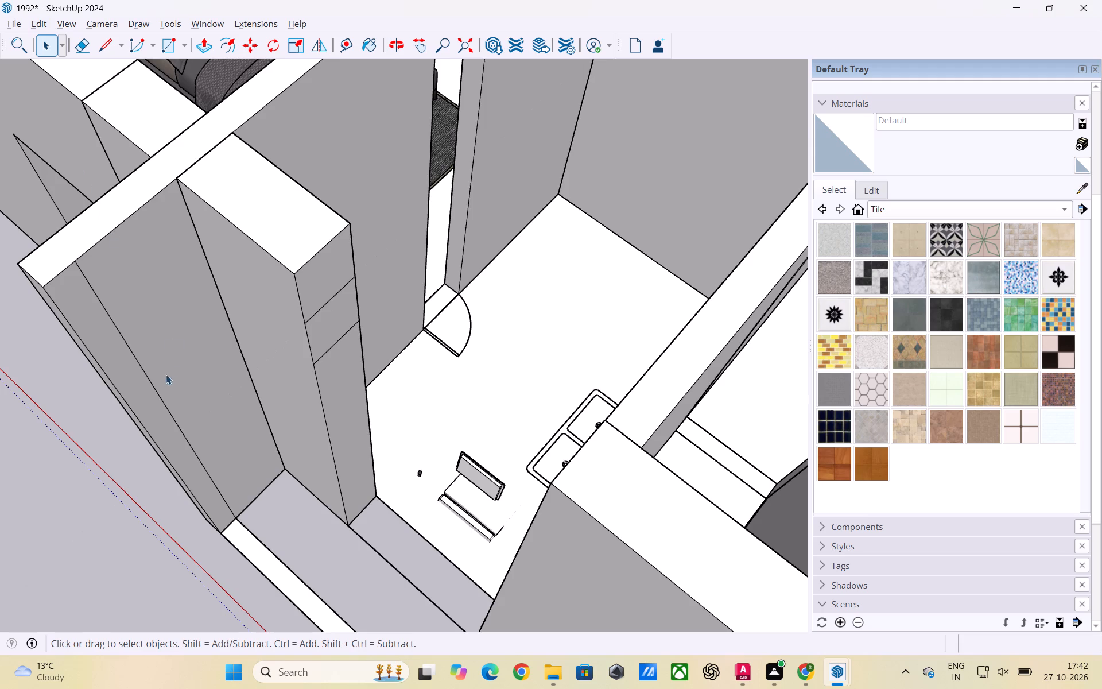
Examine the divided end face and the gap in the bathroom's outer wall from several angles.
scroll(149, 379, down, 6)
middle_drag(230, 382, 301, 334)
scroll(294, 361, up, 2)
middle_drag(290, 374, 305, 378)
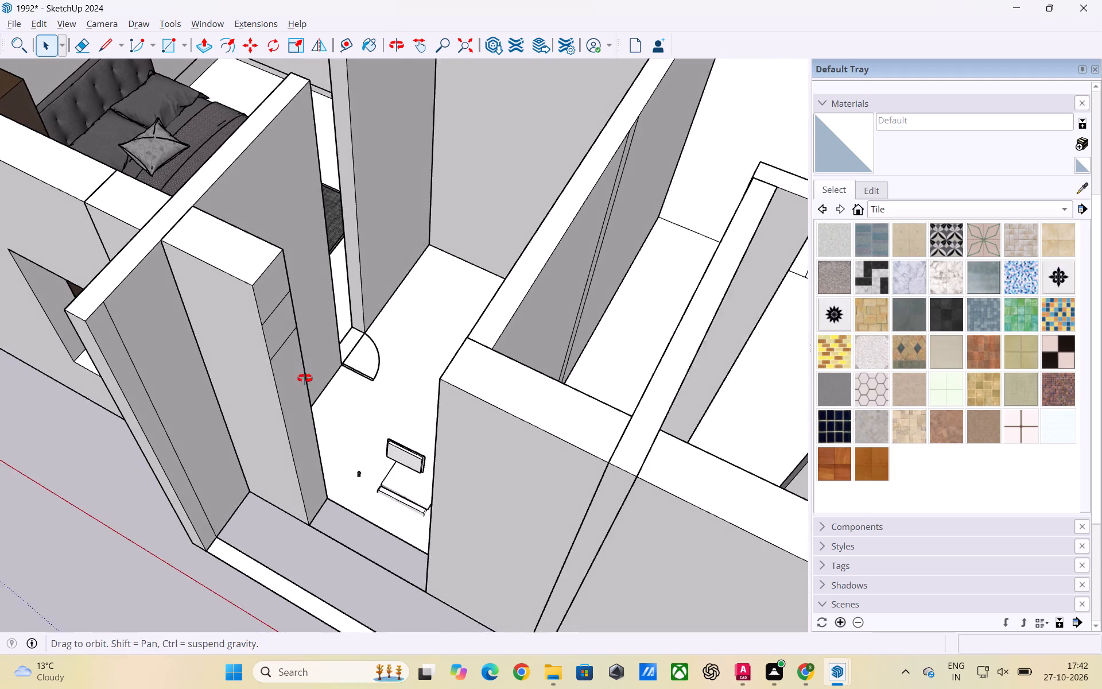
middle_drag(305, 378, 364, 369)
scroll(349, 373, down, 2)
middle_drag(350, 401, 476, 412)
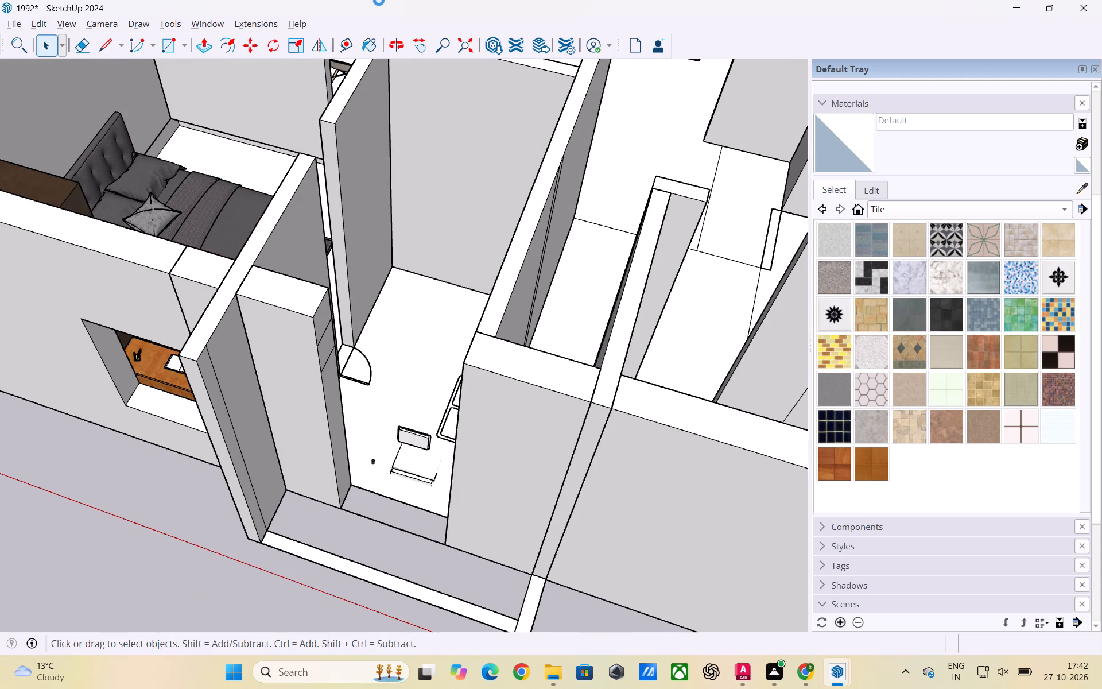
scroll(324, 435, down, 2)
Save the model on the Desktop under the name 1992, replacing the existing file.
click(17, 22)
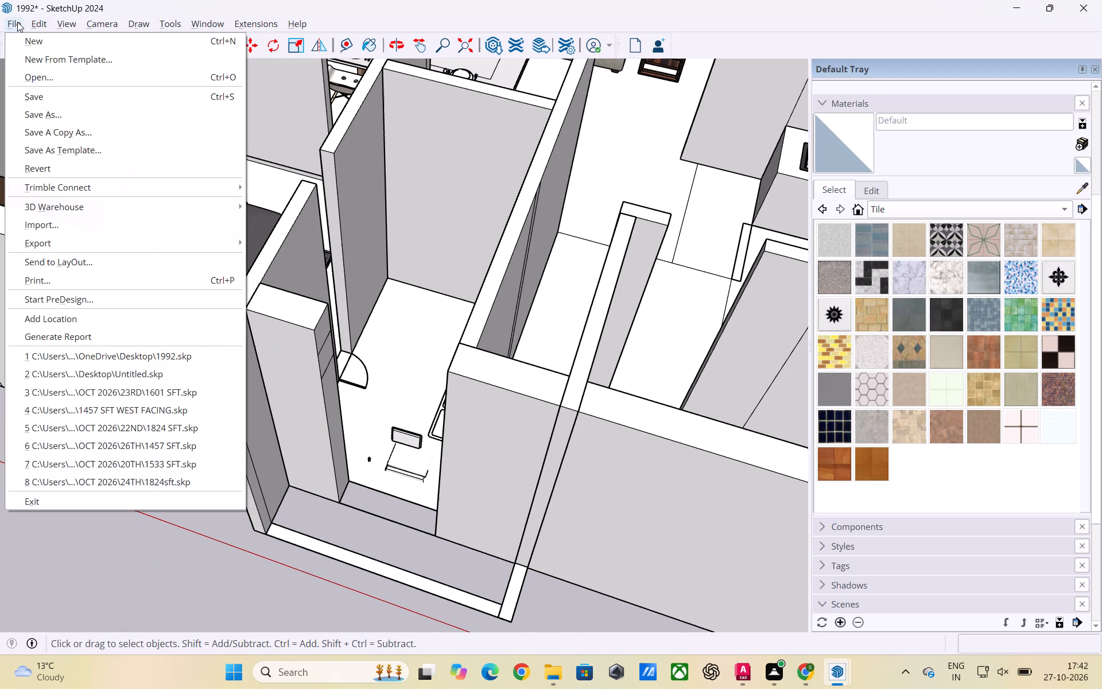
click(48, 118)
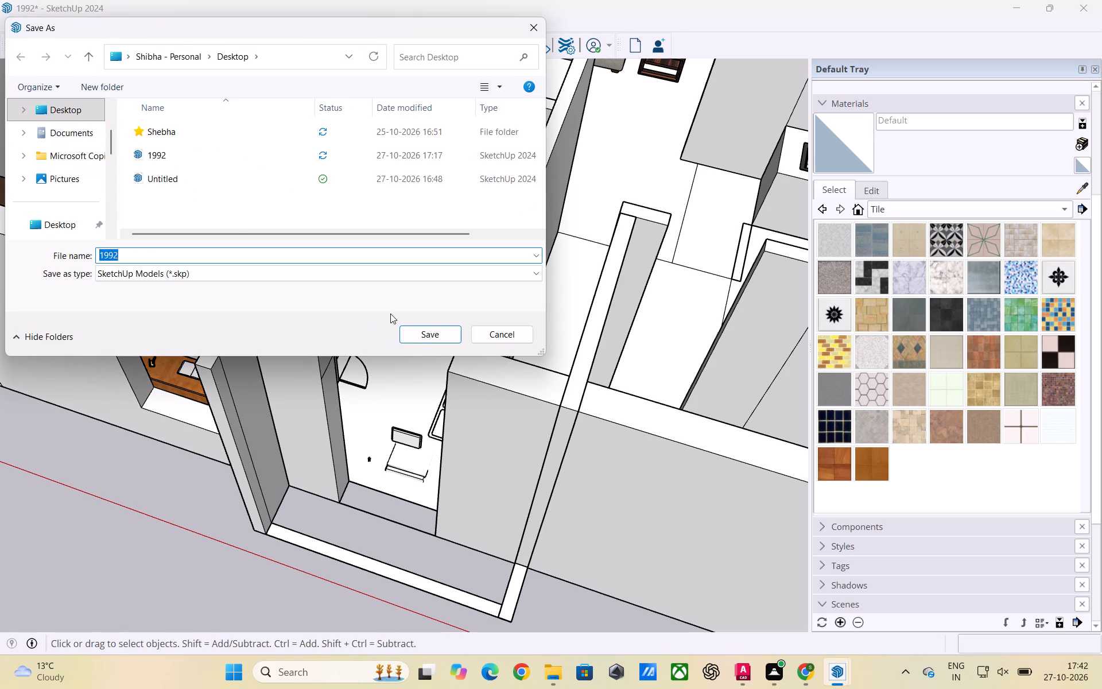
click(428, 338)
click(573, 336)
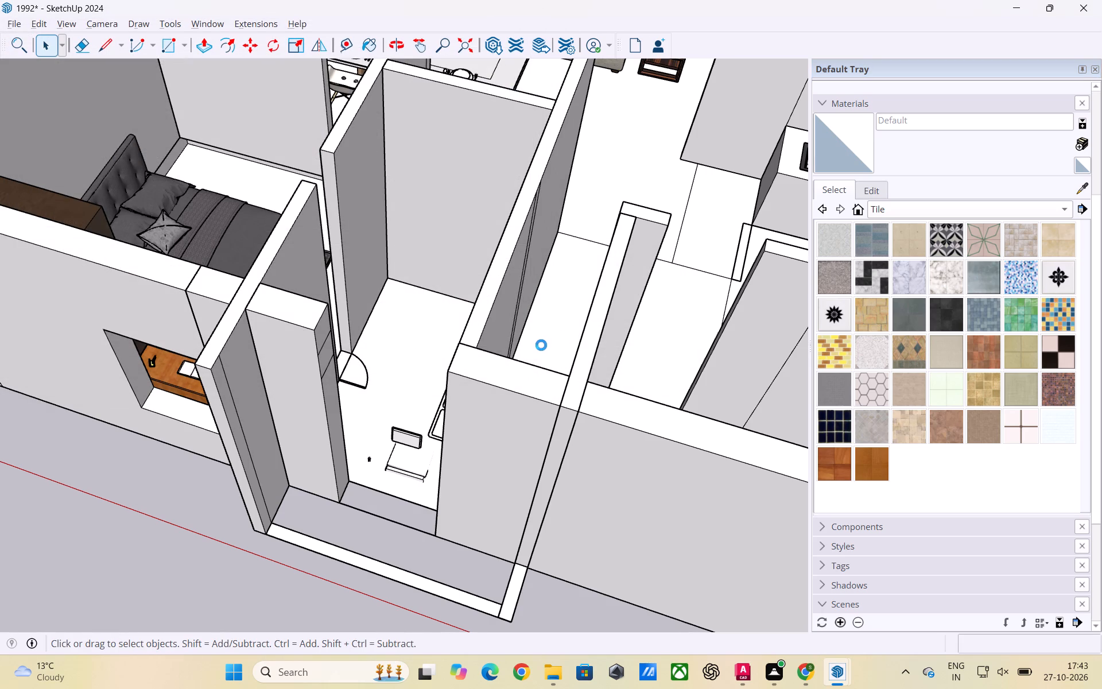
Push/Pull the lowest section of the wall's end face across the bathroom gap to meet the opposite wall.
scroll(338, 413, up, 3)
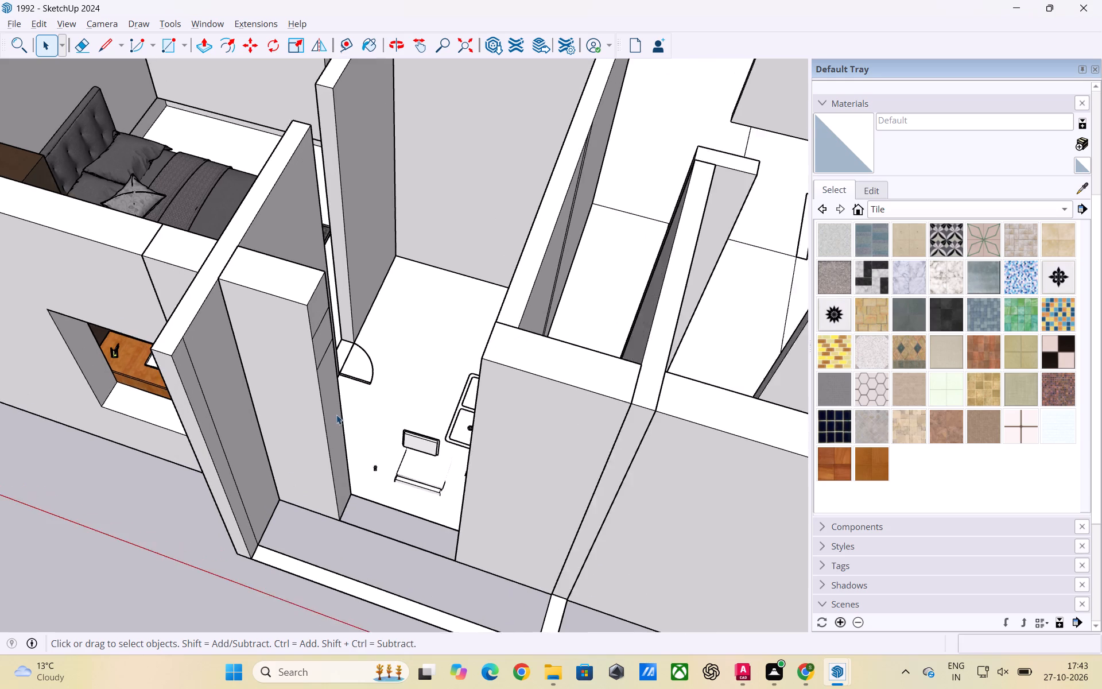
scroll(336, 415, up, 2)
middle_drag(350, 424, 296, 431)
scroll(290, 413, up, 2)
middle_drag(291, 421, 363, 421)
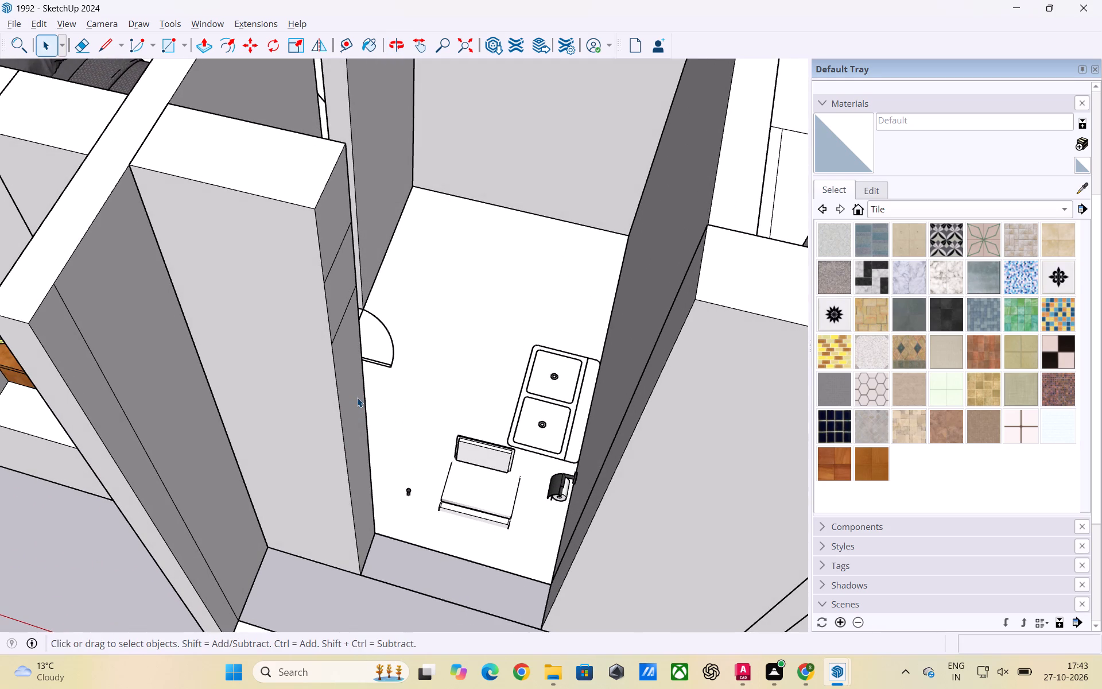
click(357, 396)
double_click(355, 397)
click(354, 398)
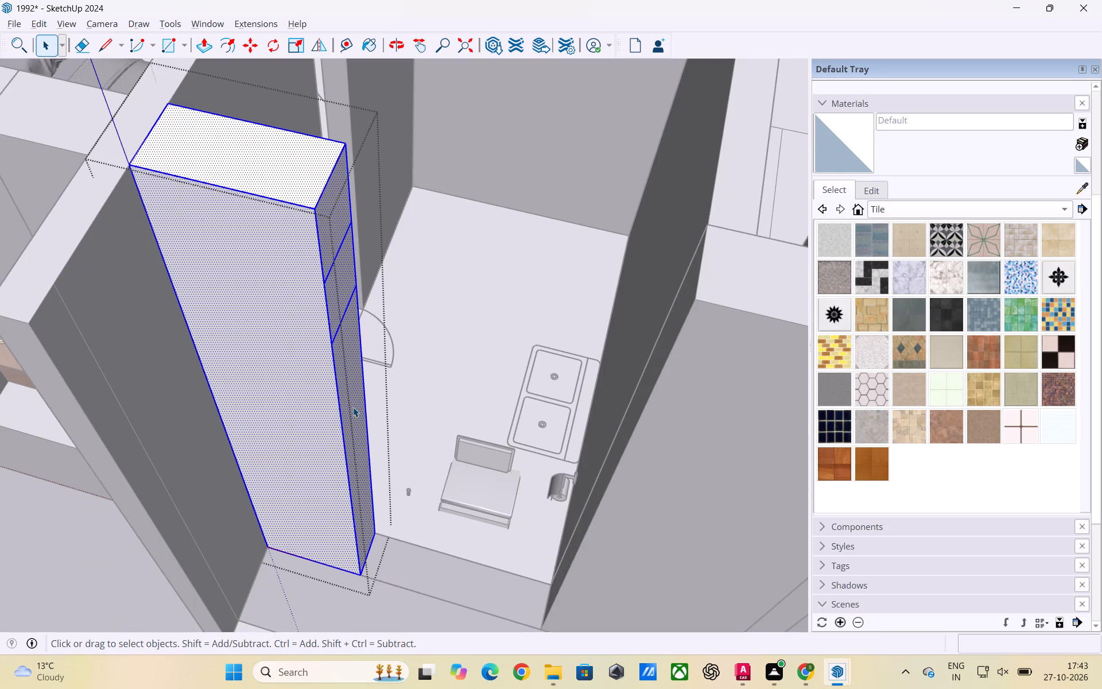
click(353, 407)
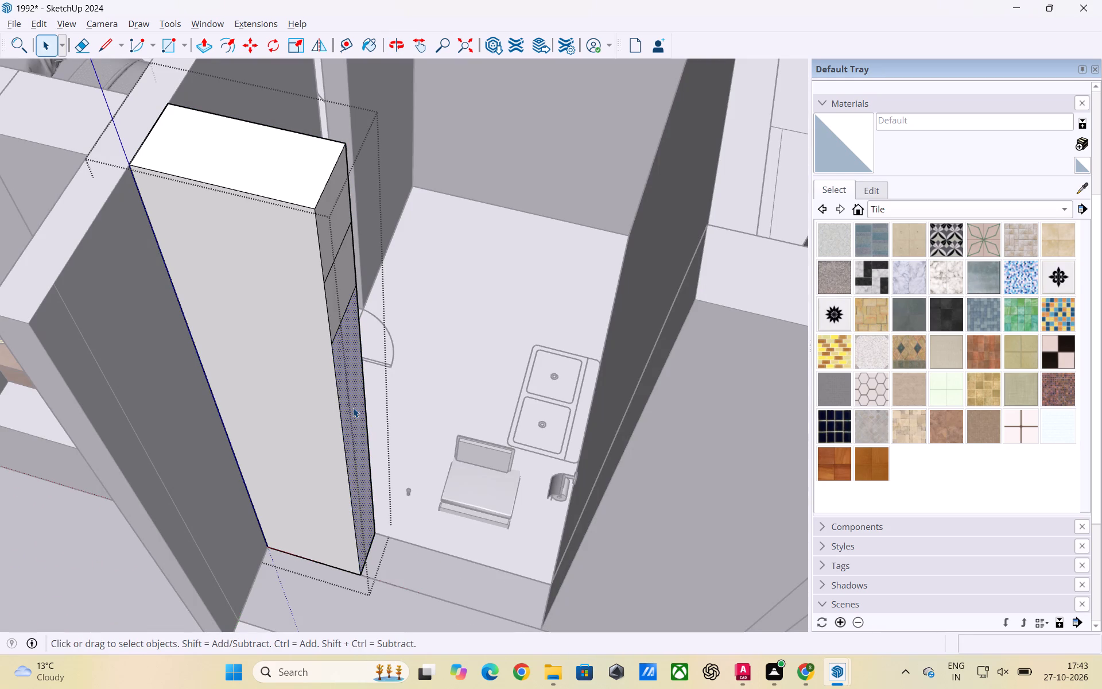
key(p)
click(353, 408)
scroll(340, 404, down, 4)
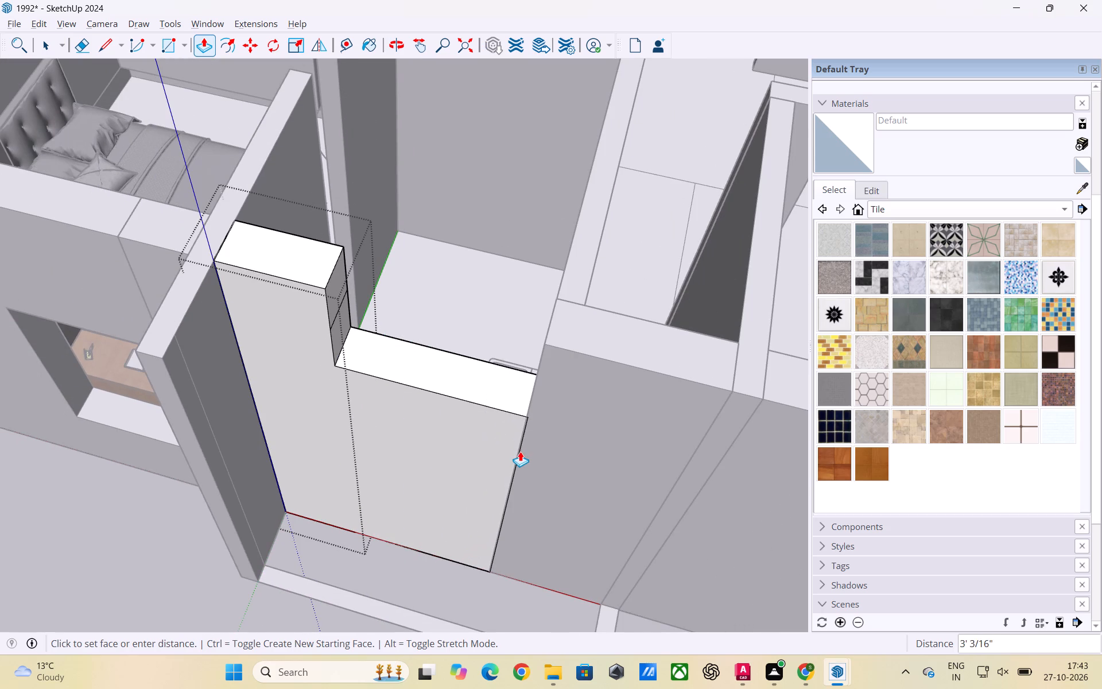
scroll(515, 451, up, 5)
middle_drag(512, 456, 525, 438)
click(530, 439)
key(space)
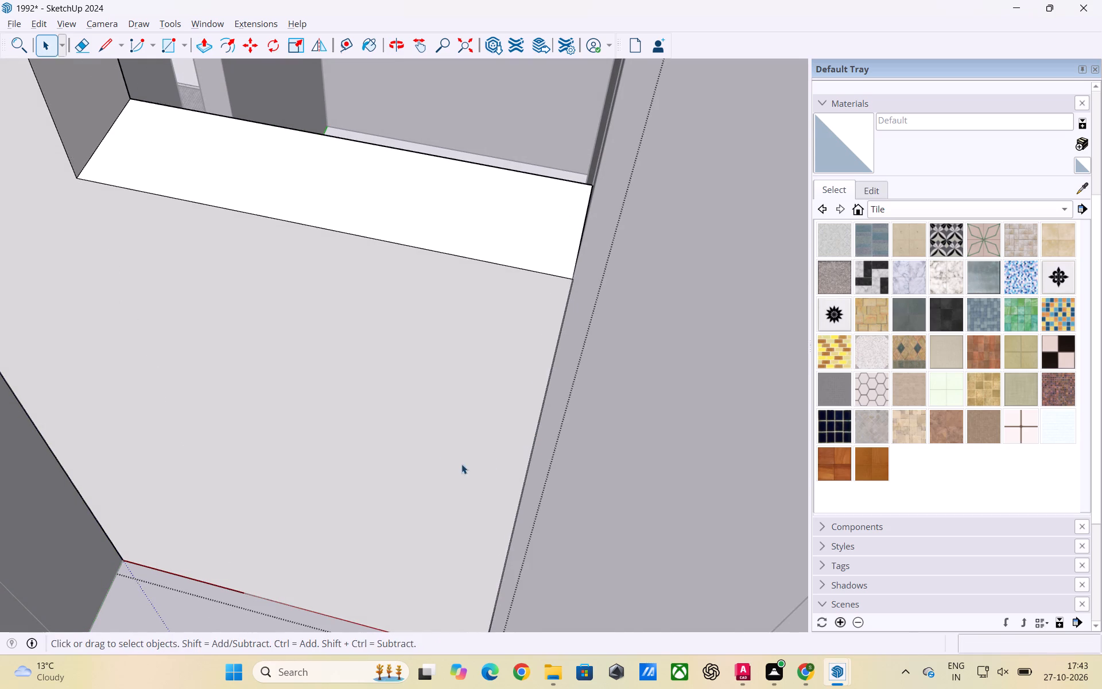
scroll(455, 420, down, 12)
click(224, 541)
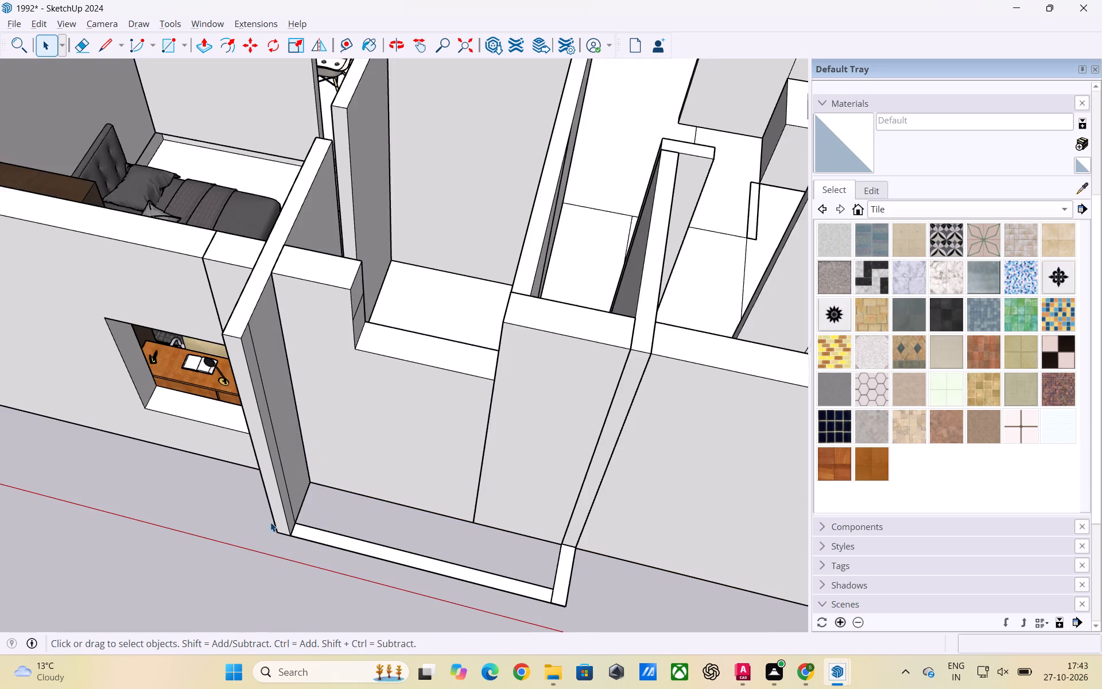
Push/Pull the top 1' section of the end face about 3' across to the opposite wall, closing the wall above the opening.
scroll(356, 501, up, 2)
scroll(474, 459, down, 2)
middle_drag(495, 461, 377, 468)
scroll(498, 444, down, 1)
scroll(500, 444, up, 2)
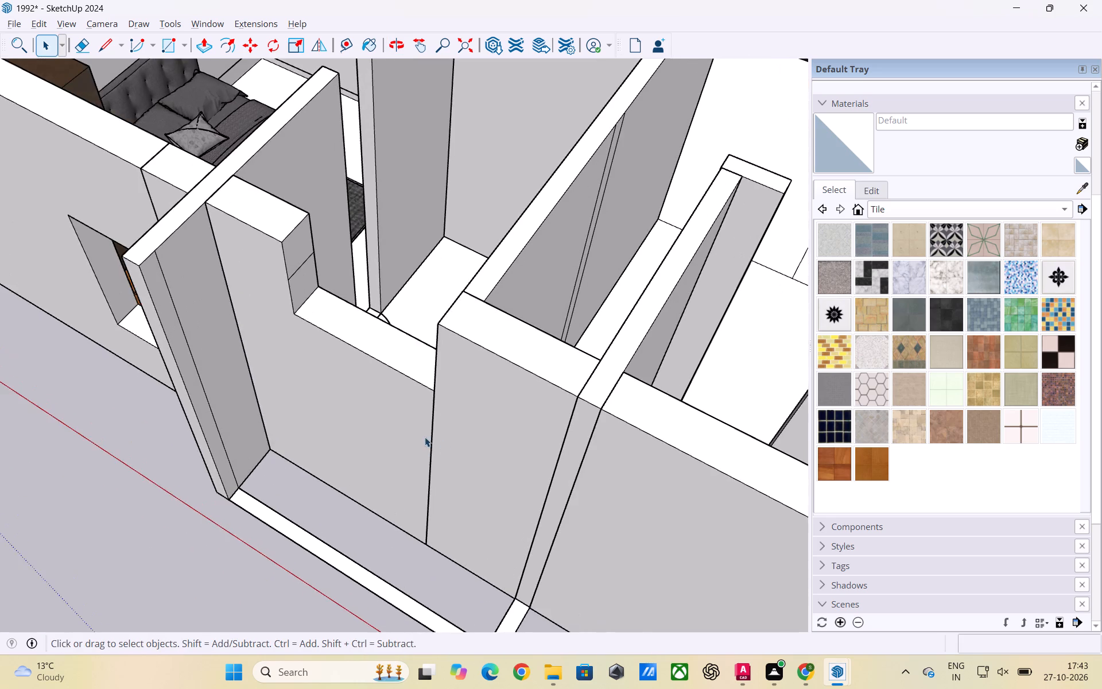
scroll(425, 438, down, 6)
scroll(382, 403, up, 3)
middle_drag(380, 376, 381, 312)
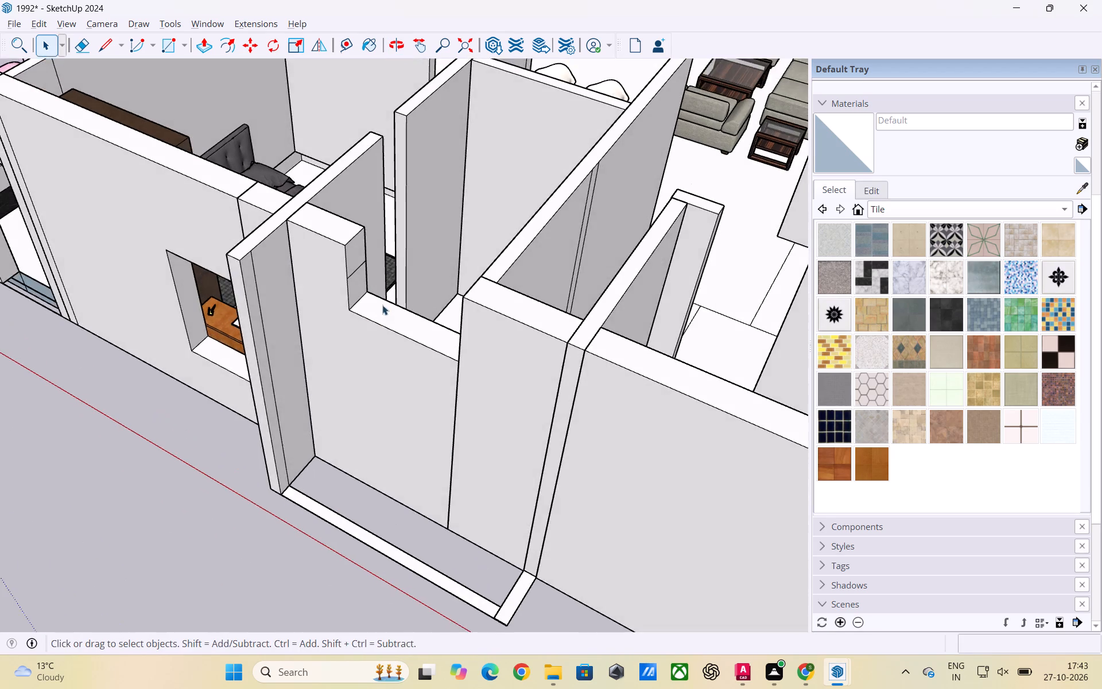
scroll(391, 292, up, 3)
middle_drag(372, 292, 409, 256)
middle_drag(413, 229, 516, 246)
scroll(528, 214, up, 2)
middle_drag(559, 234, 420, 217)
scroll(290, 178, up, 2)
double_click(201, 125)
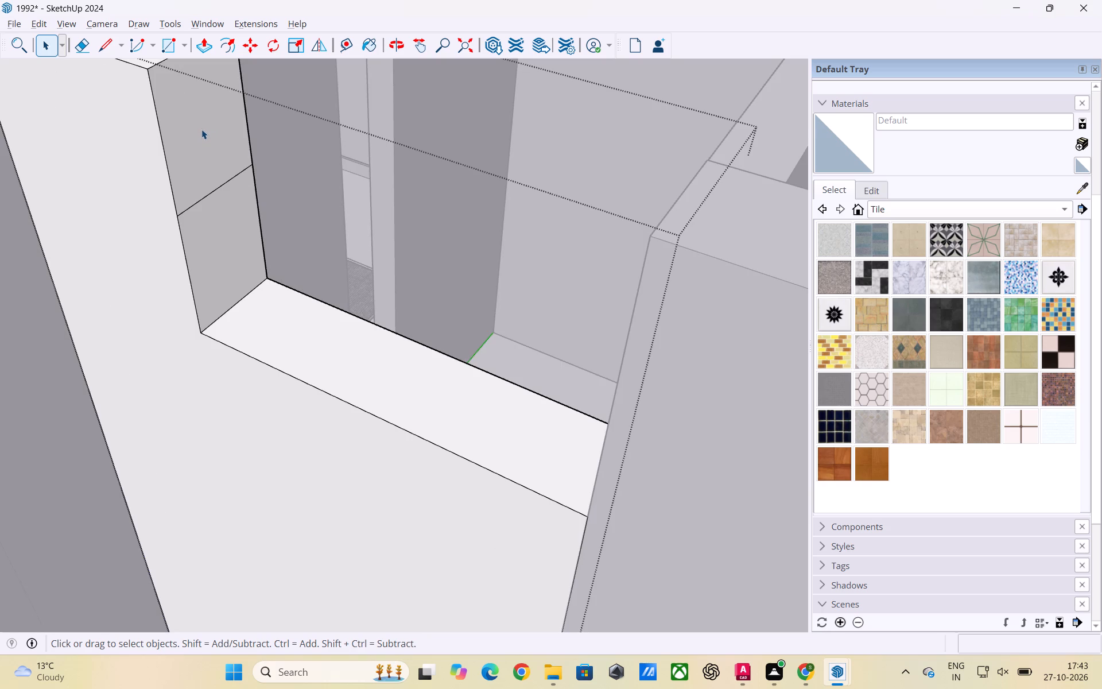
click(201, 129)
key(p)
click(202, 137)
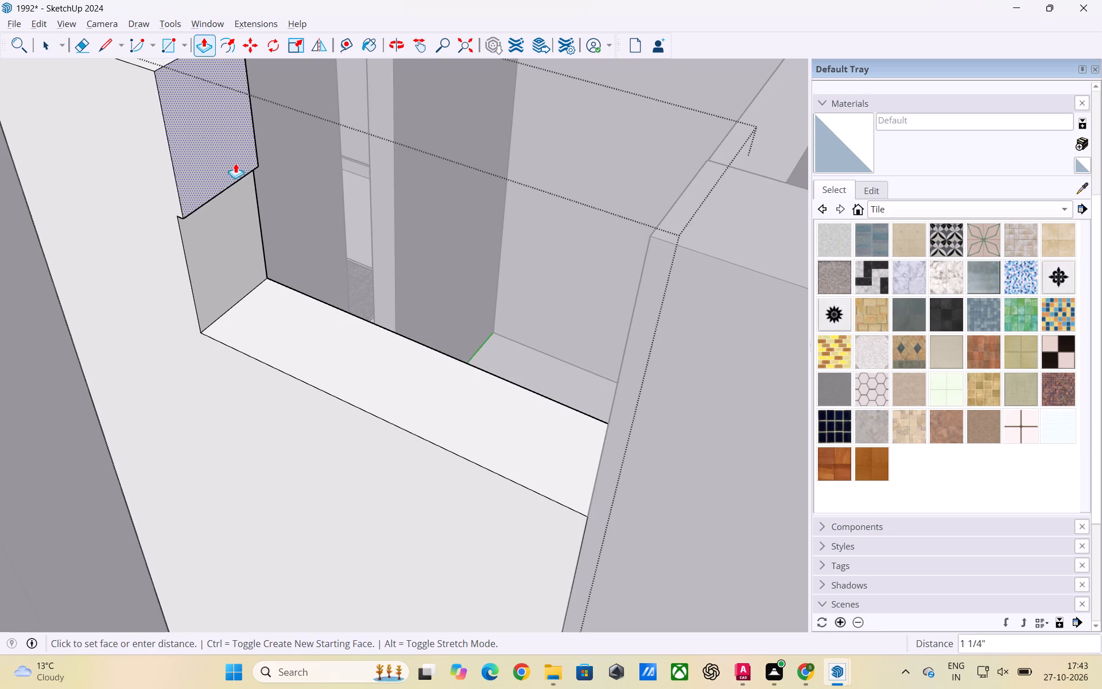
scroll(294, 192, down, 8)
middle_drag(325, 229, 405, 235)
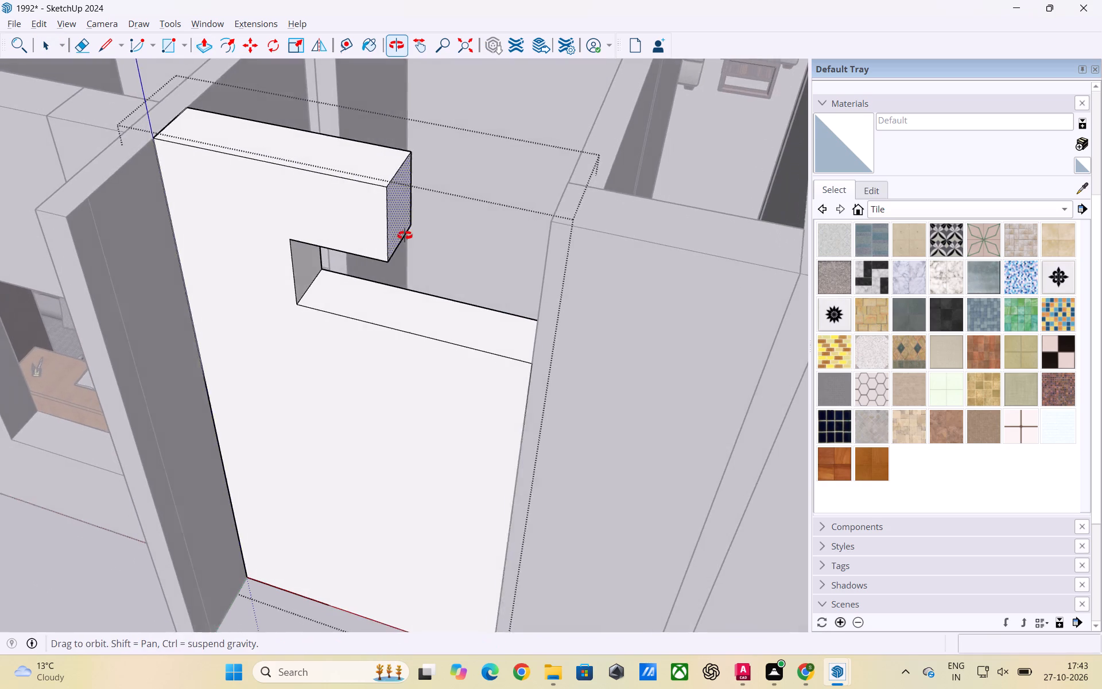
middle_drag(405, 235, 407, 236)
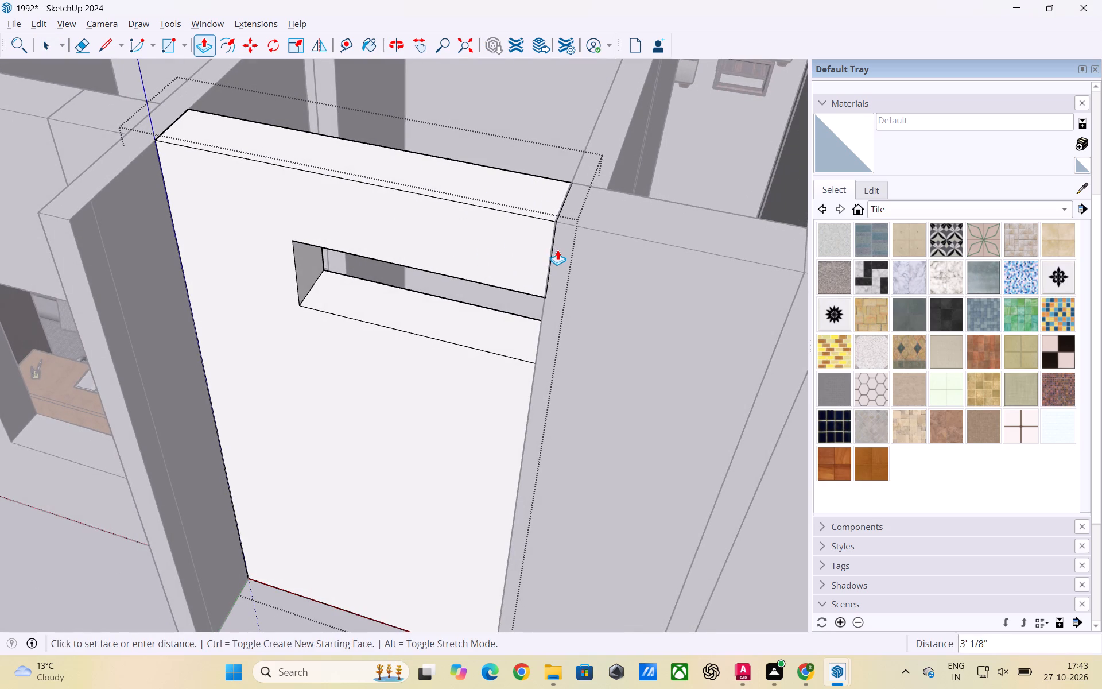
click(556, 250)
key(space)
click(459, 360)
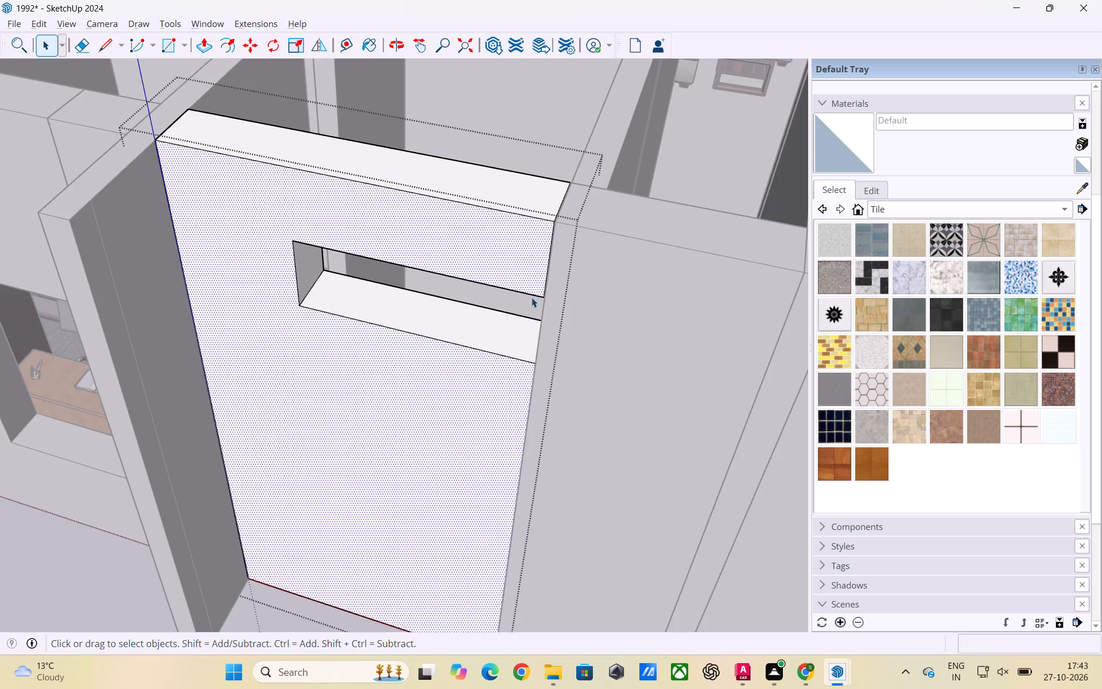
scroll(531, 297, down, 6)
click(168, 464)
Examine the high opening in the bathroom's outer wall from outside the house.
scroll(418, 400, up, 2)
middle_drag(375, 398, 486, 401)
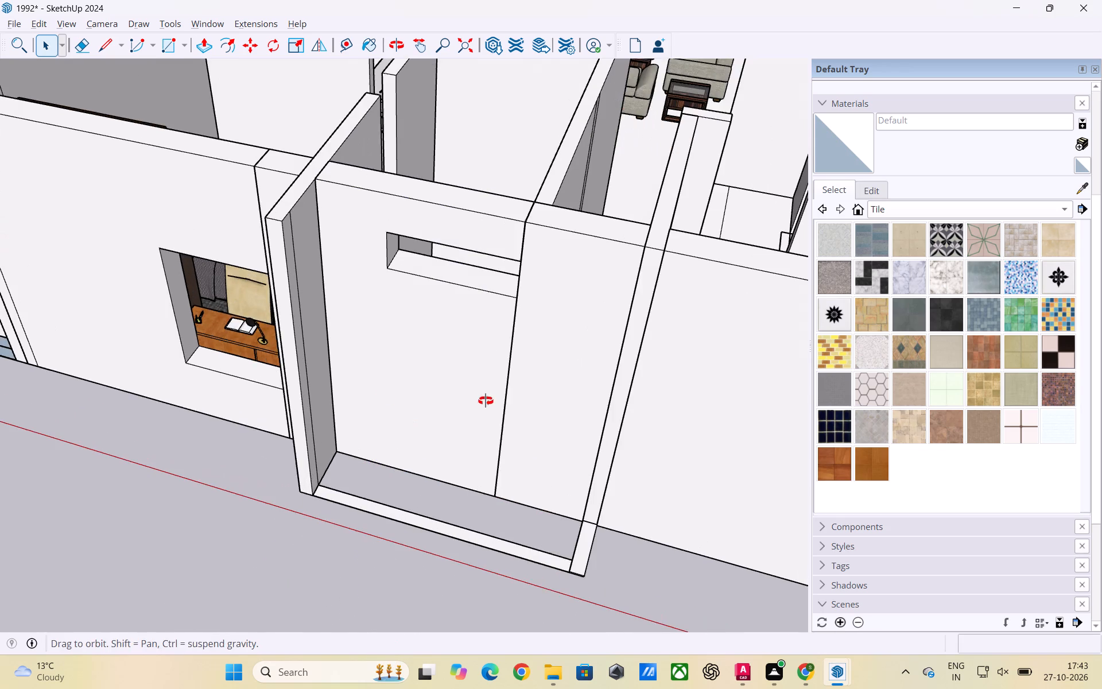
middle_drag(486, 401, 513, 391)
scroll(539, 325, down, 6)
middle_drag(575, 329, 508, 299)
scroll(503, 258, up, 2)
middle_drag(495, 263, 515, 261)
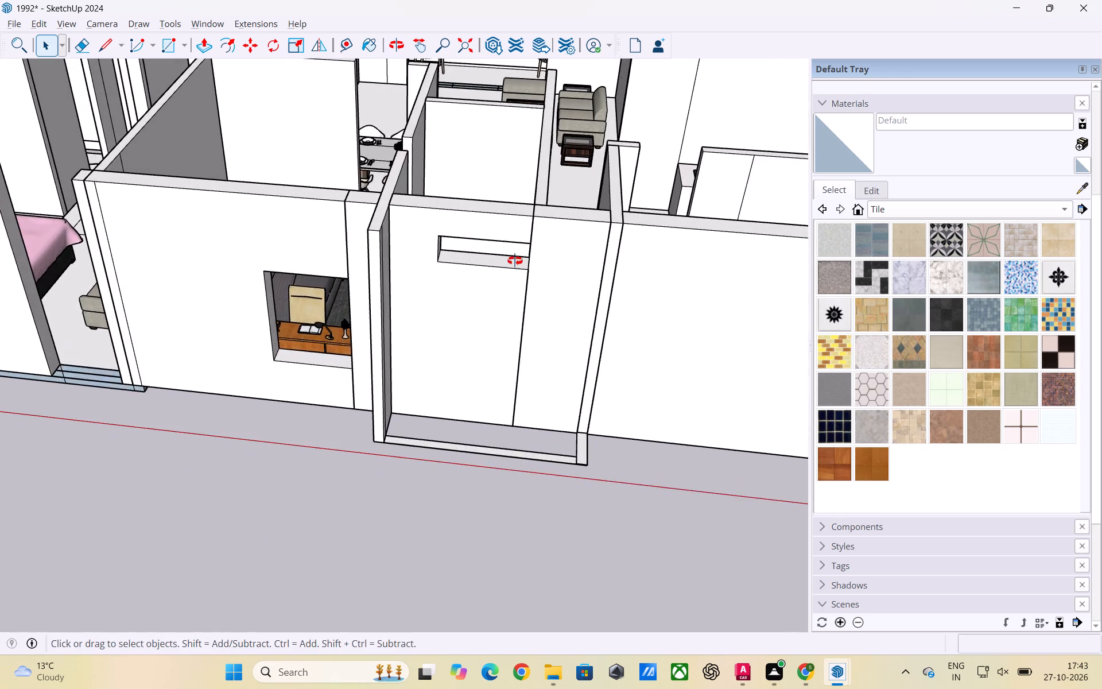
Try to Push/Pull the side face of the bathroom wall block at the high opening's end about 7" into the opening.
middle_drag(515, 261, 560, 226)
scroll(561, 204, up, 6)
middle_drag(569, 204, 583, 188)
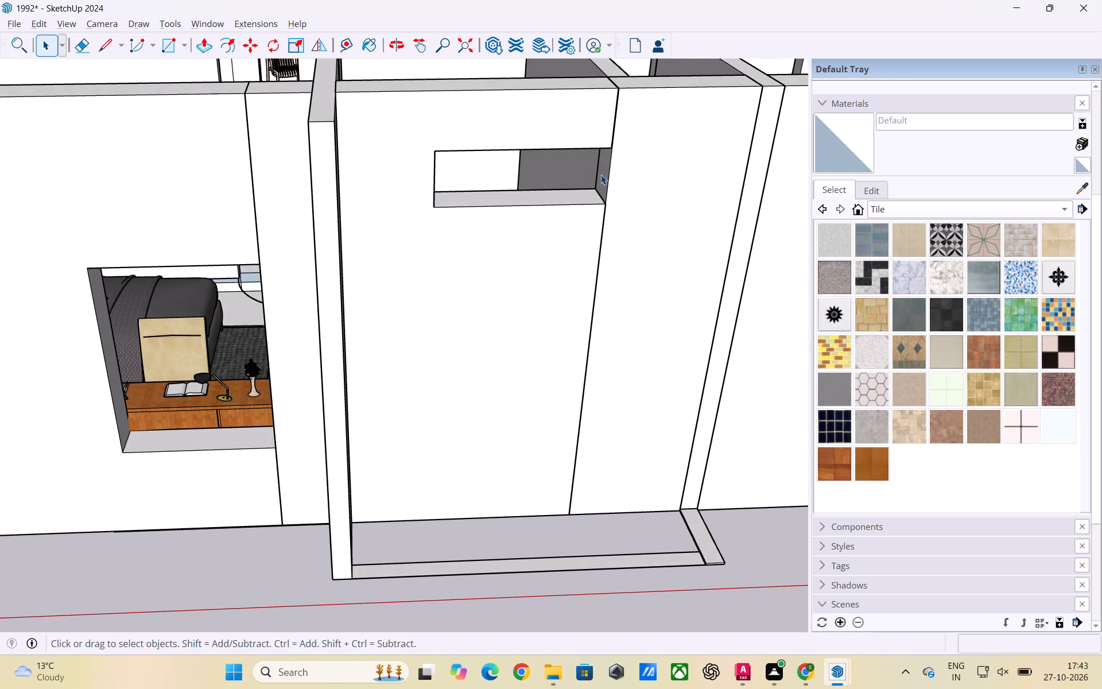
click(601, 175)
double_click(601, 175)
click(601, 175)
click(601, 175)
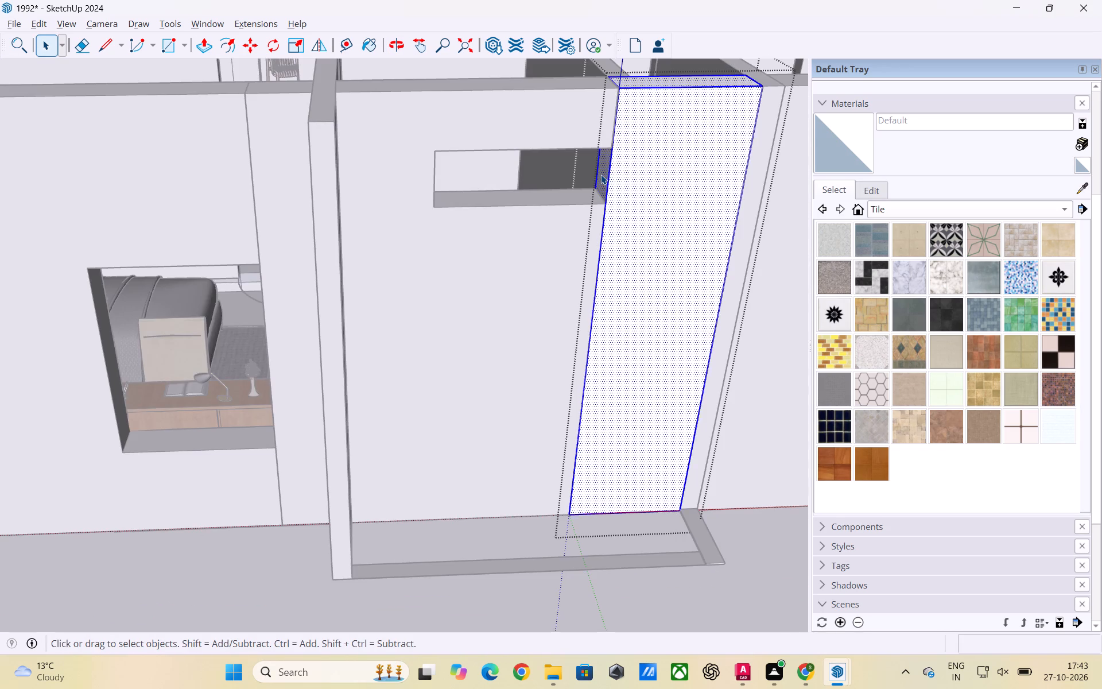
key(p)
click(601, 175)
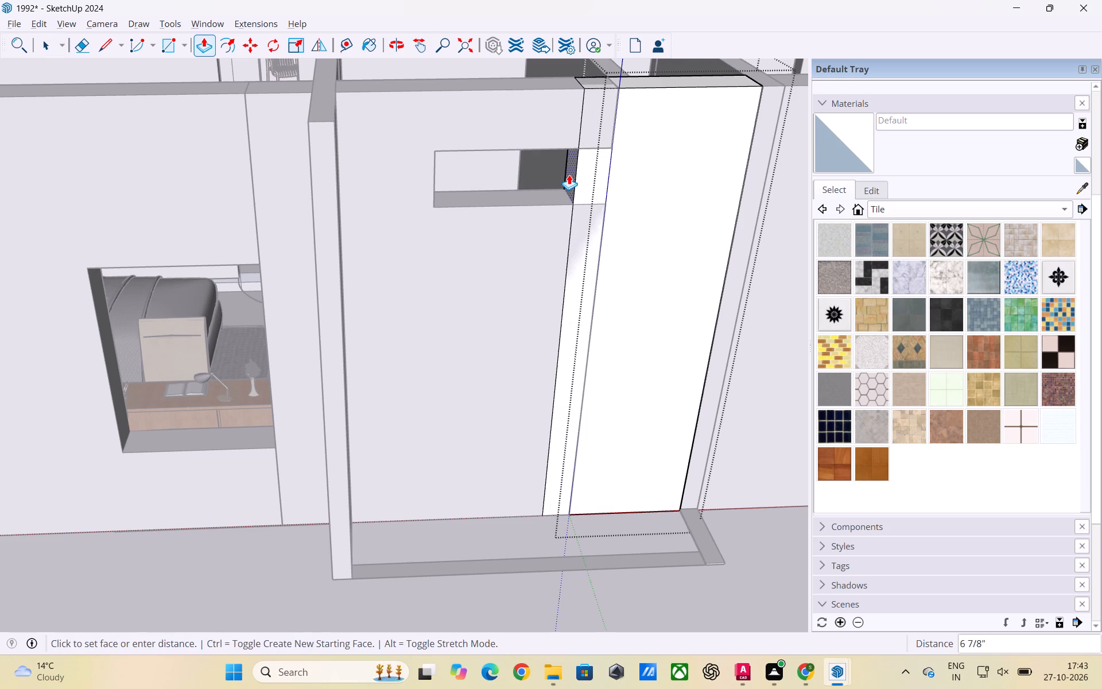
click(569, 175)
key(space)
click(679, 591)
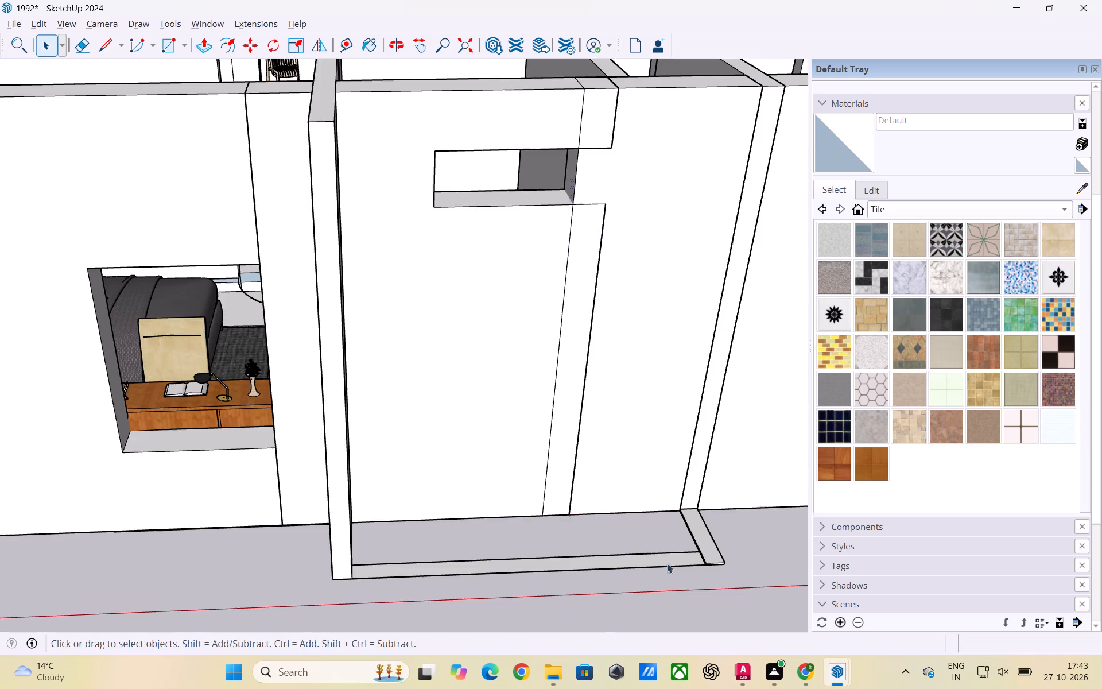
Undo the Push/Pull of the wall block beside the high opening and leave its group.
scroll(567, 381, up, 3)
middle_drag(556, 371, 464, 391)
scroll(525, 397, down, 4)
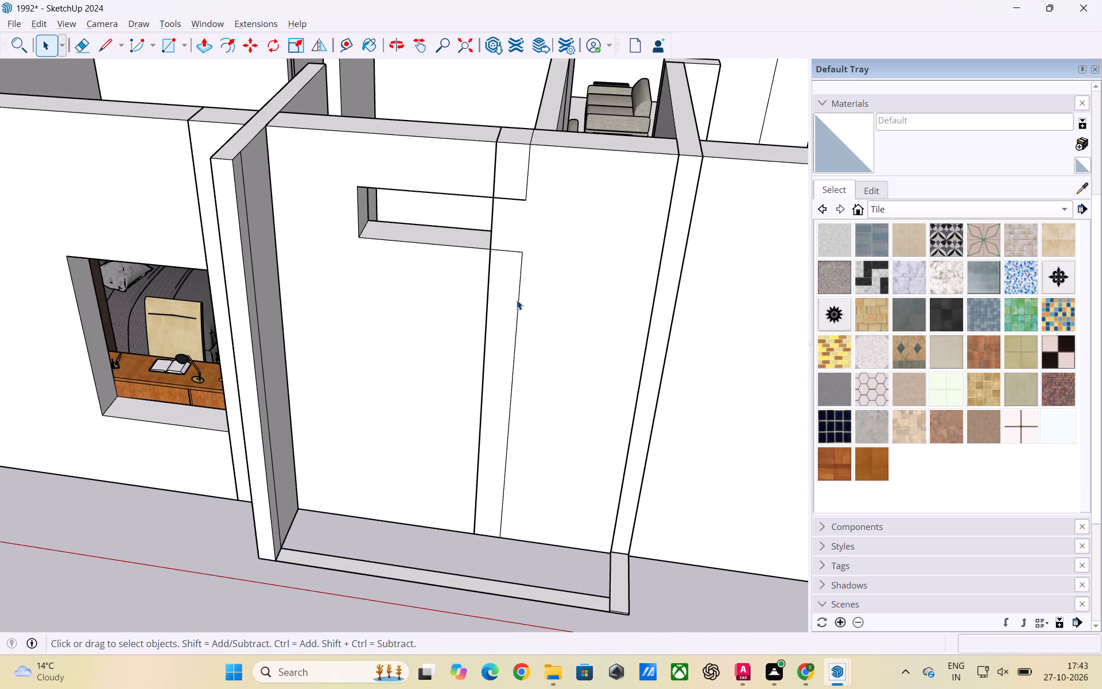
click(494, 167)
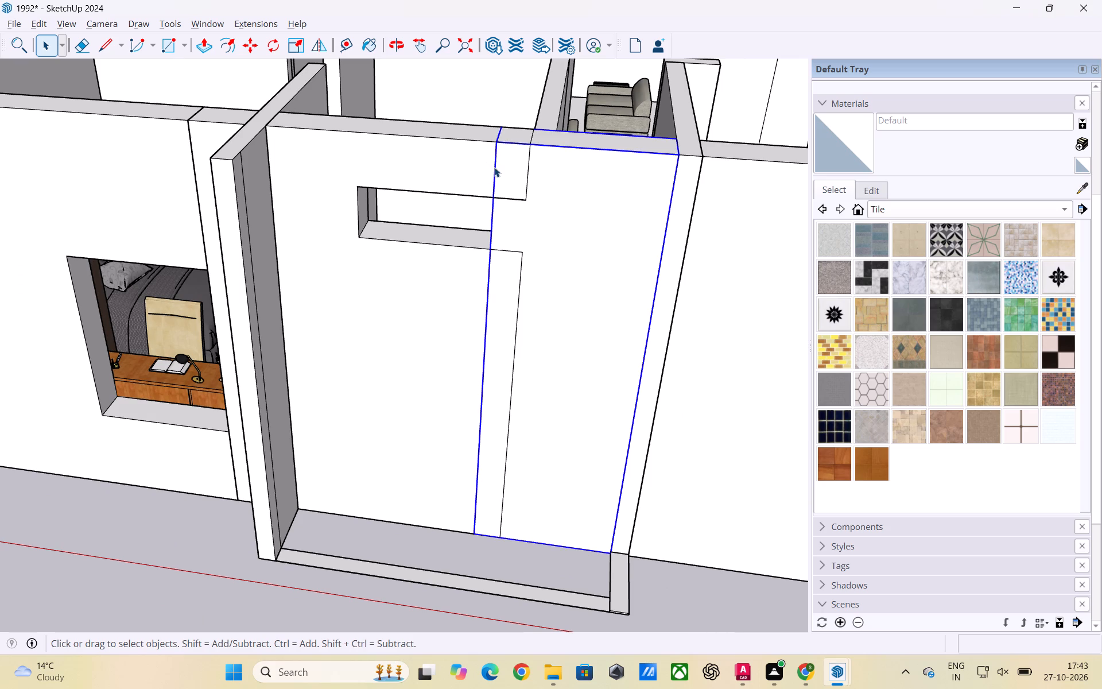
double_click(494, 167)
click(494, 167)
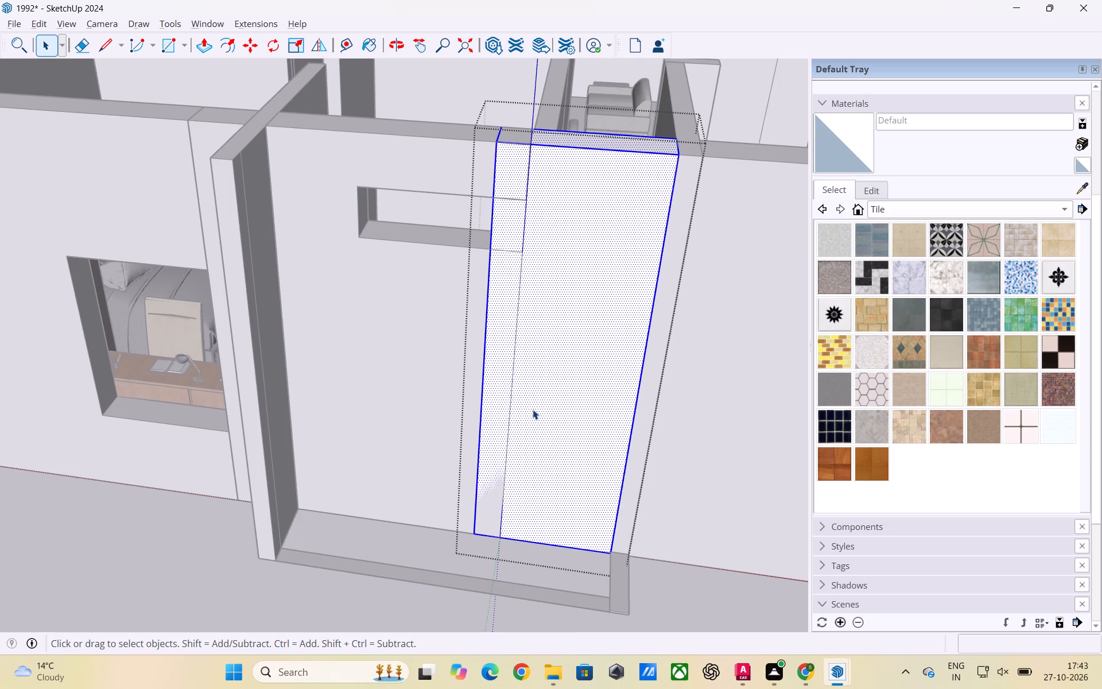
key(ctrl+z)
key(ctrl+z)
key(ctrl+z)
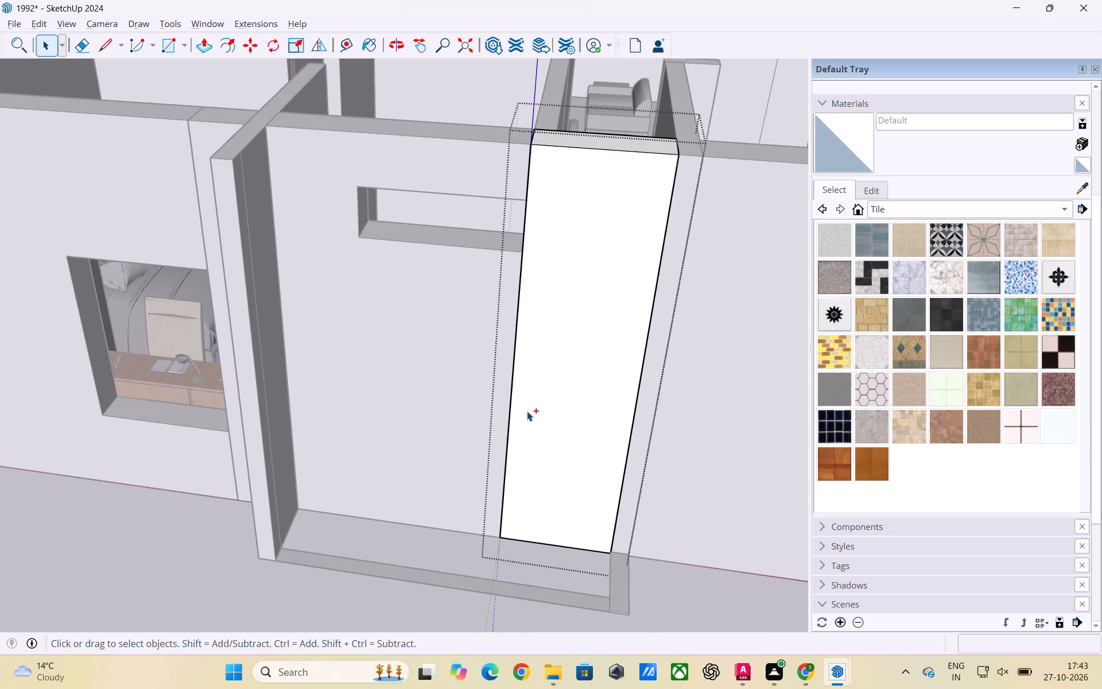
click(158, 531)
Examine the whole house from outside and above, checking the bathroom's outer wall and the neighbouring rooms.
scroll(409, 469, up, 3)
scroll(426, 460, down, 4)
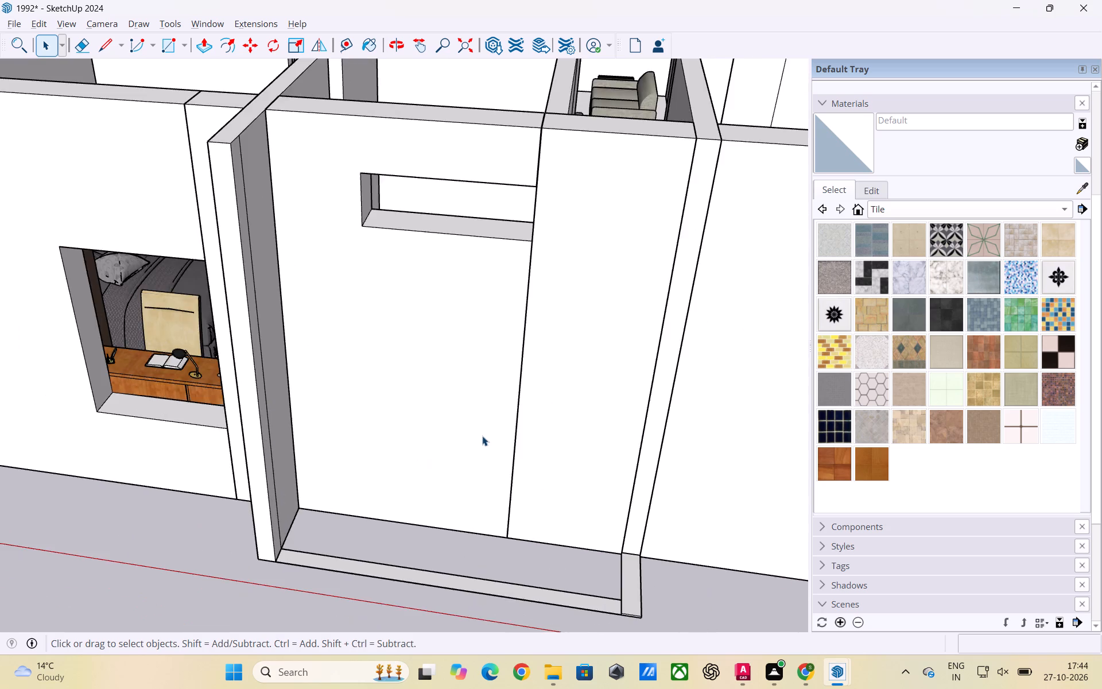
scroll(482, 436, down, 6)
middle_drag(609, 460, 469, 478)
scroll(435, 438, up, 3)
scroll(519, 417, down, 3)
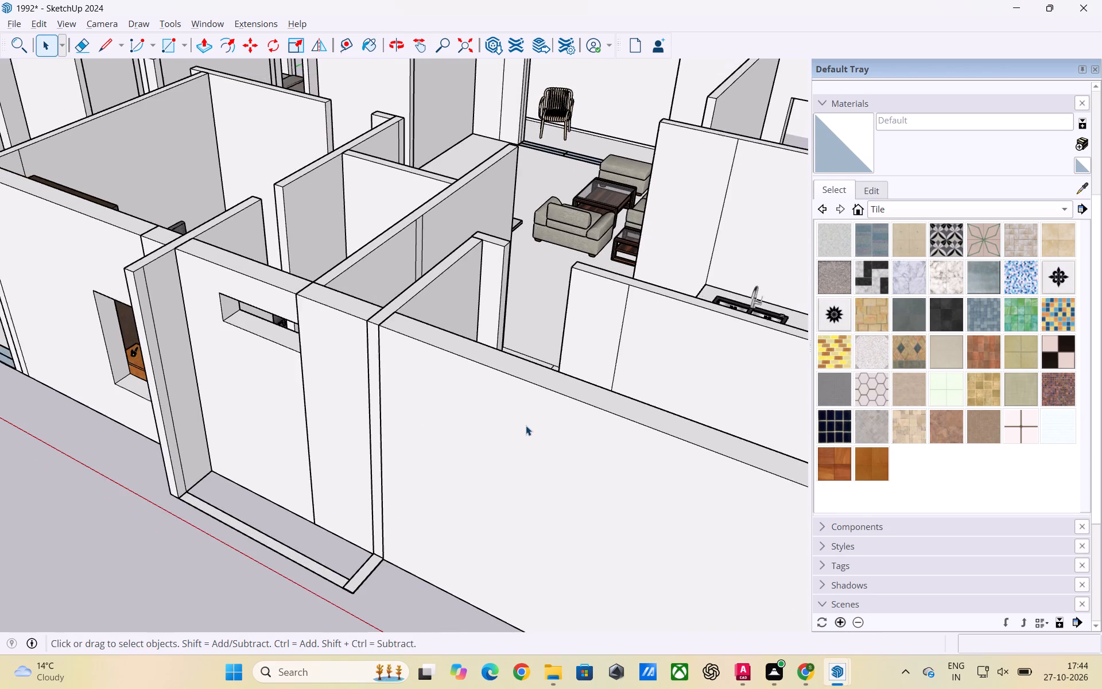
scroll(526, 425, down, 6)
middle_drag(509, 407, 320, 454)
scroll(509, 407, down, 1)
scroll(436, 443, up, 3)
scroll(468, 373, down, 2)
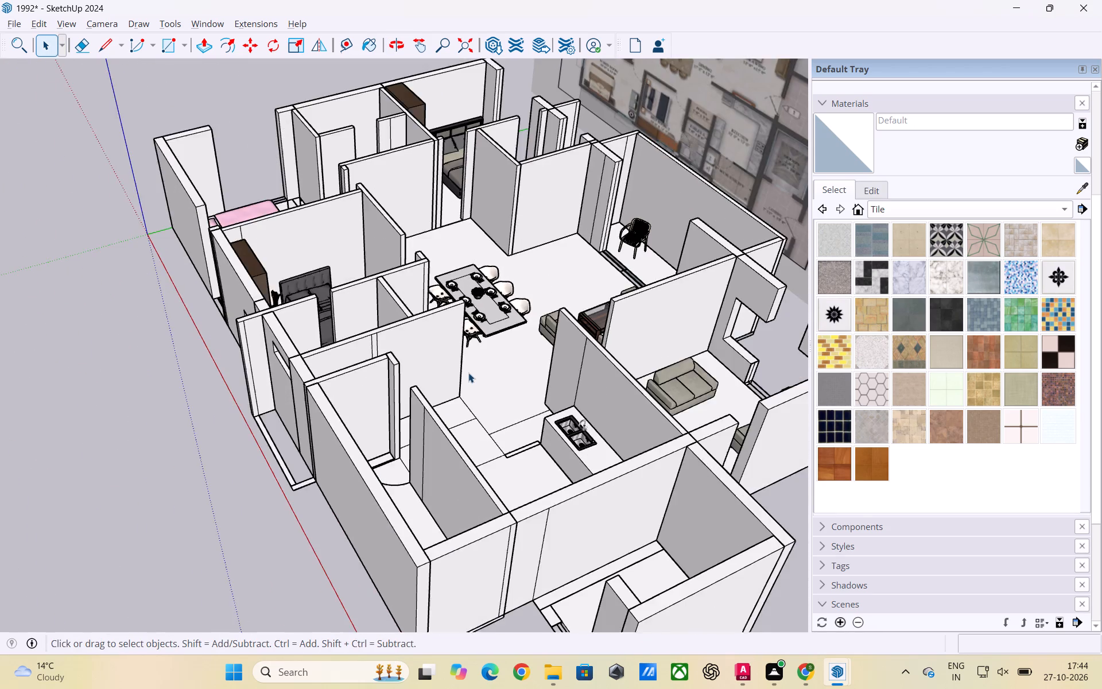
scroll(468, 373, down, 6)
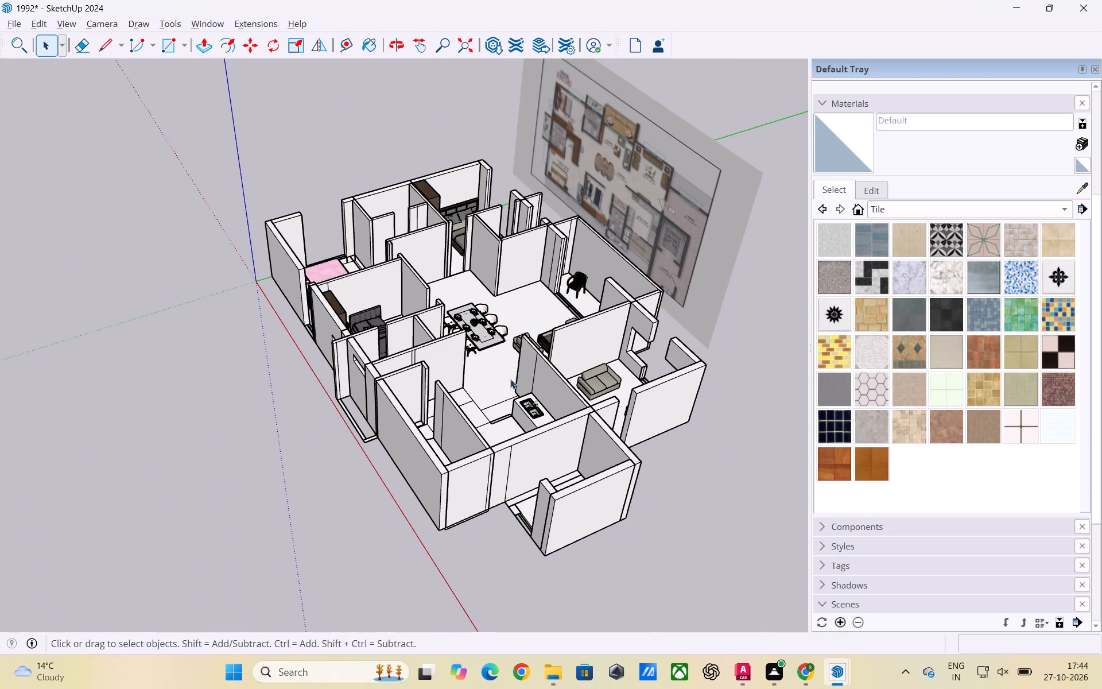
scroll(699, 364, up, 3)
middle_drag(610, 370, 711, 366)
scroll(666, 299, up, 4)
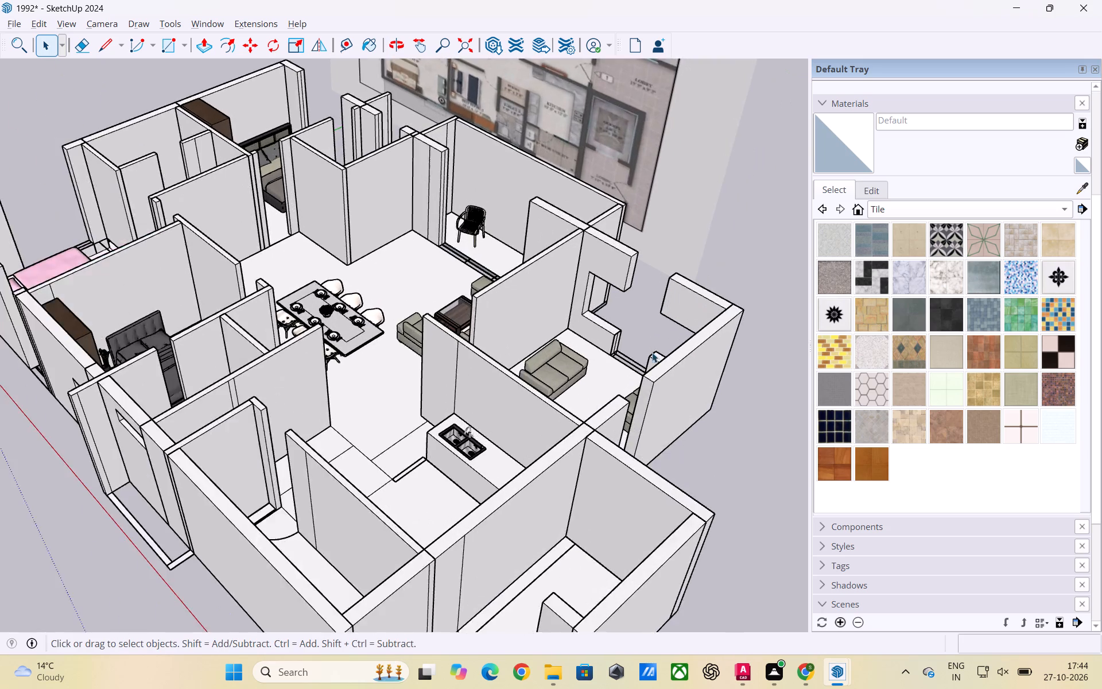
Examine the low gap between the two window walls of the room with two sofas, from inside and outside.
scroll(652, 353, up, 2)
middle_drag(635, 347, 689, 317)
scroll(663, 287, up, 7)
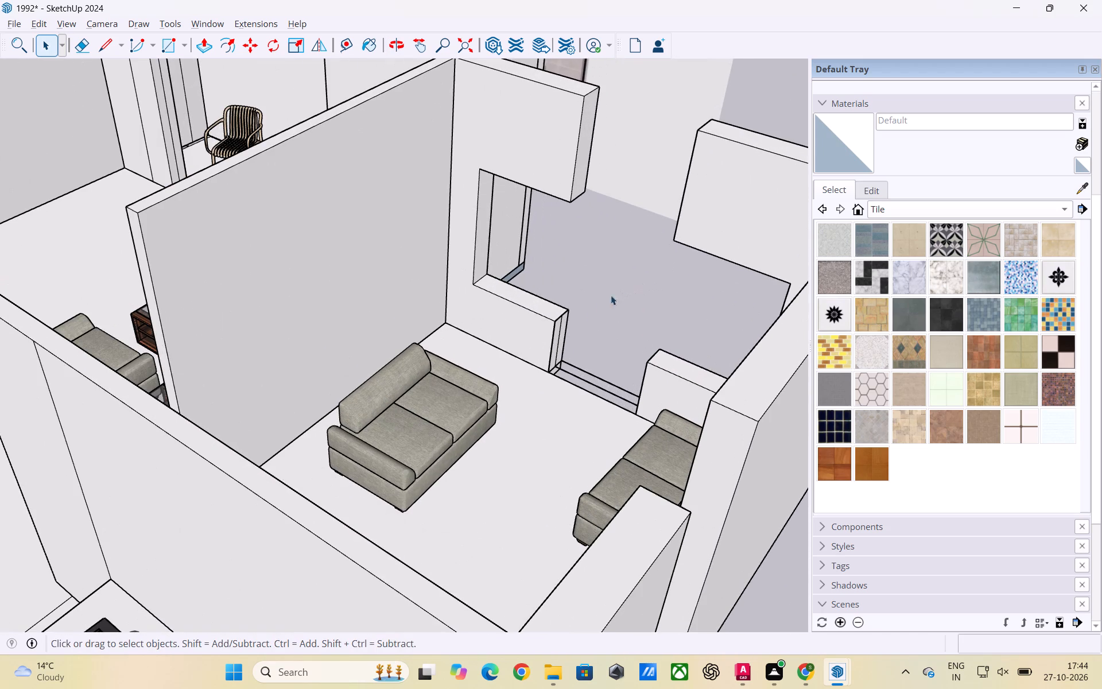
scroll(538, 388, up, 2)
middle_drag(608, 362, 390, 383)
scroll(624, 350, down, 3)
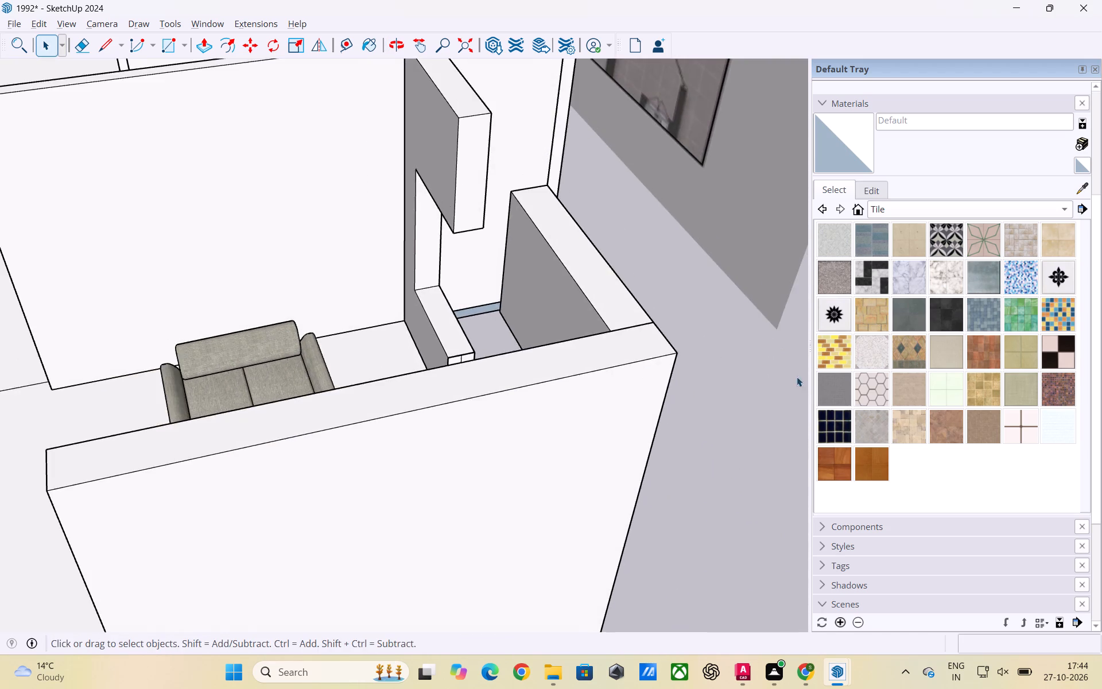
middle_drag(789, 420, 439, 433)
scroll(611, 366, down, 2)
scroll(350, 387, up, 6)
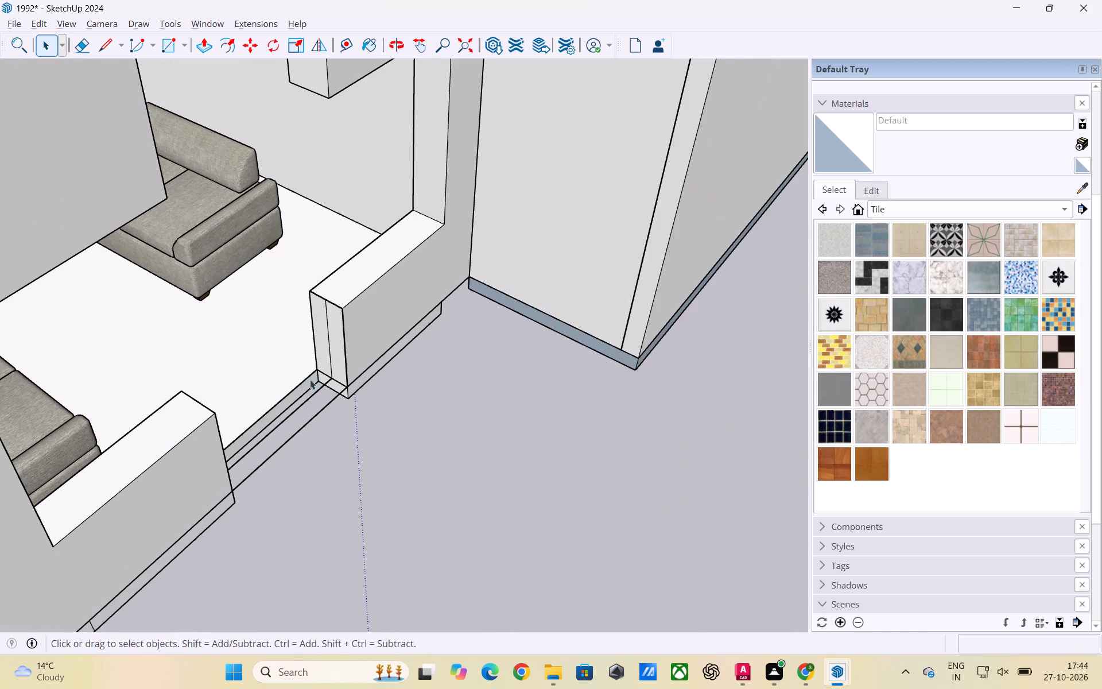
scroll(802, 388, down, 10)
middle_drag(699, 438, 444, 435)
scroll(421, 425, up, 1)
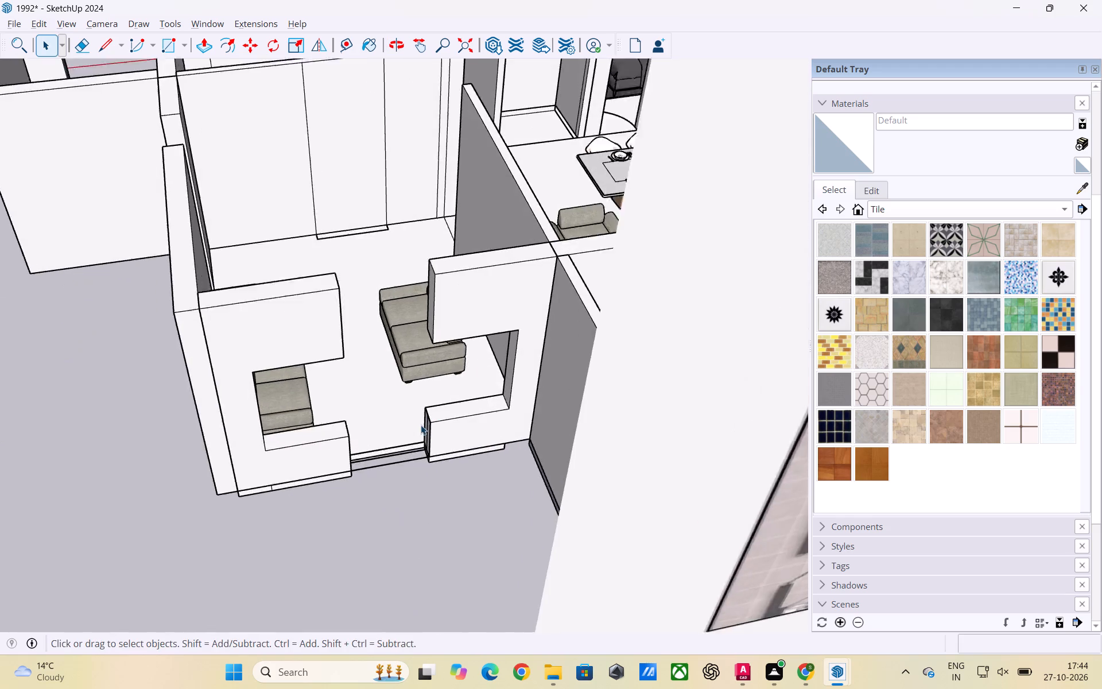
scroll(421, 425, up, 2)
middle_drag(416, 418, 410, 495)
scroll(398, 497, up, 3)
scroll(440, 389, down, 7)
scroll(412, 446, up, 2)
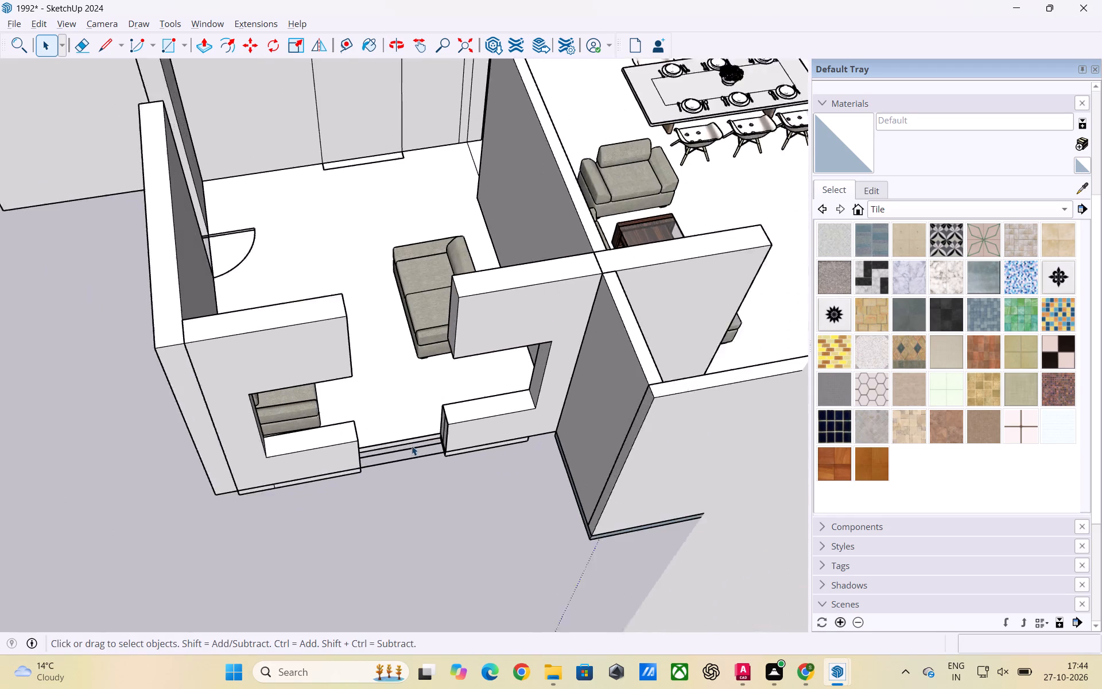
scroll(412, 446, up, 5)
middle_drag(423, 451, 422, 503)
scroll(435, 442, up, 2)
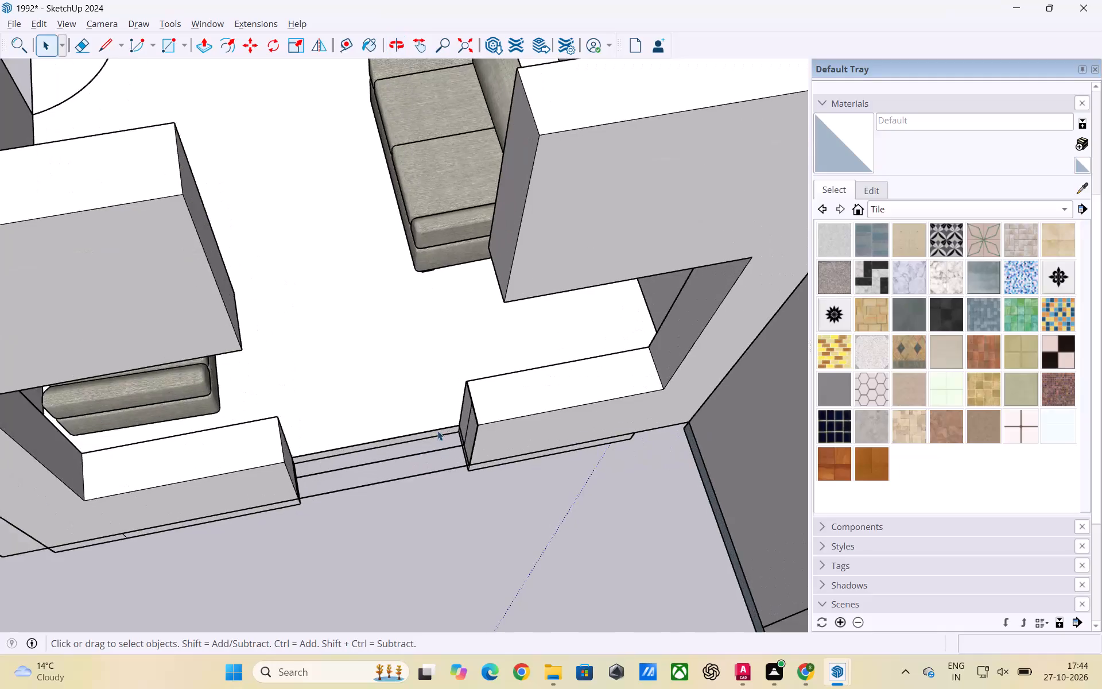
scroll(437, 431, up, 12)
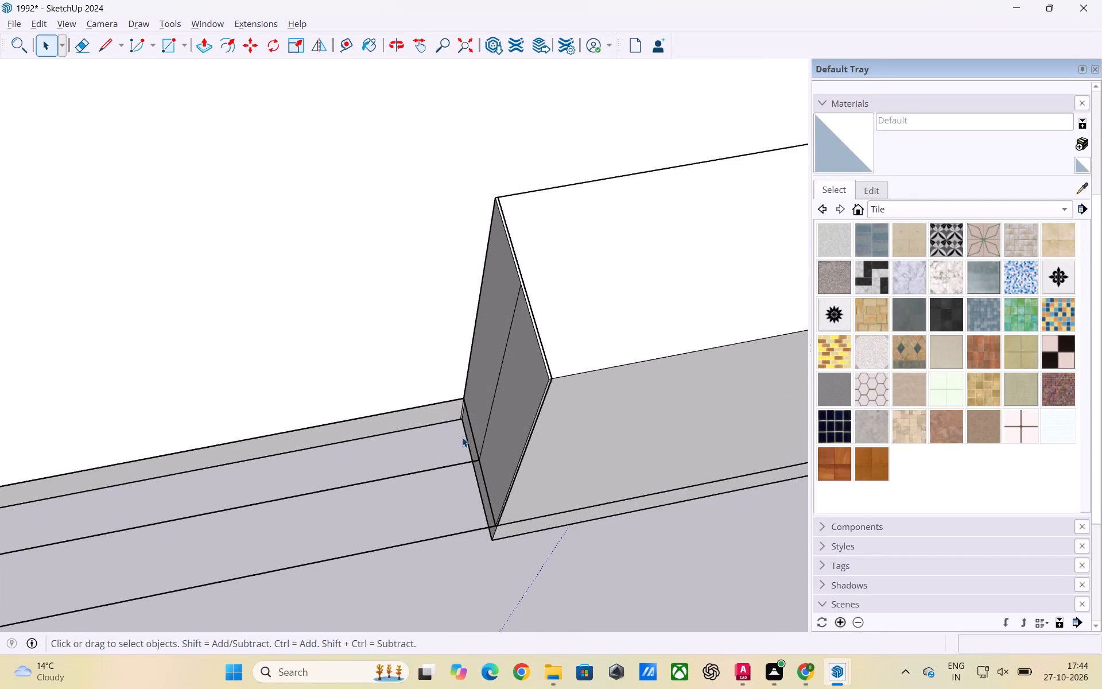
scroll(462, 437, up, 1)
scroll(462, 437, down, 8)
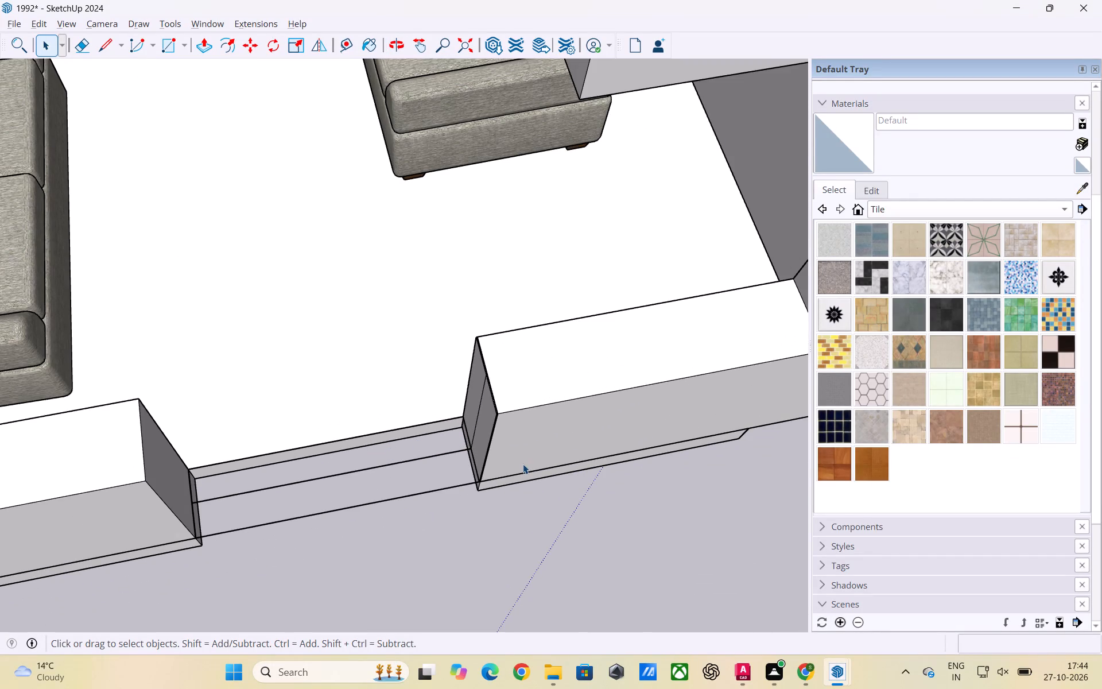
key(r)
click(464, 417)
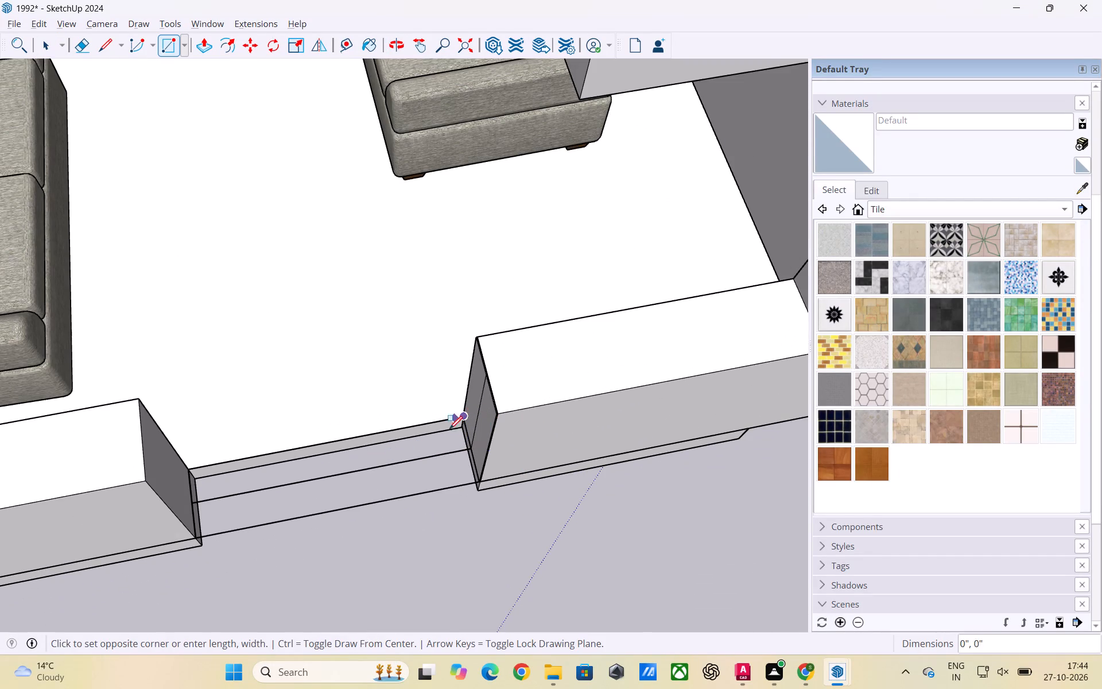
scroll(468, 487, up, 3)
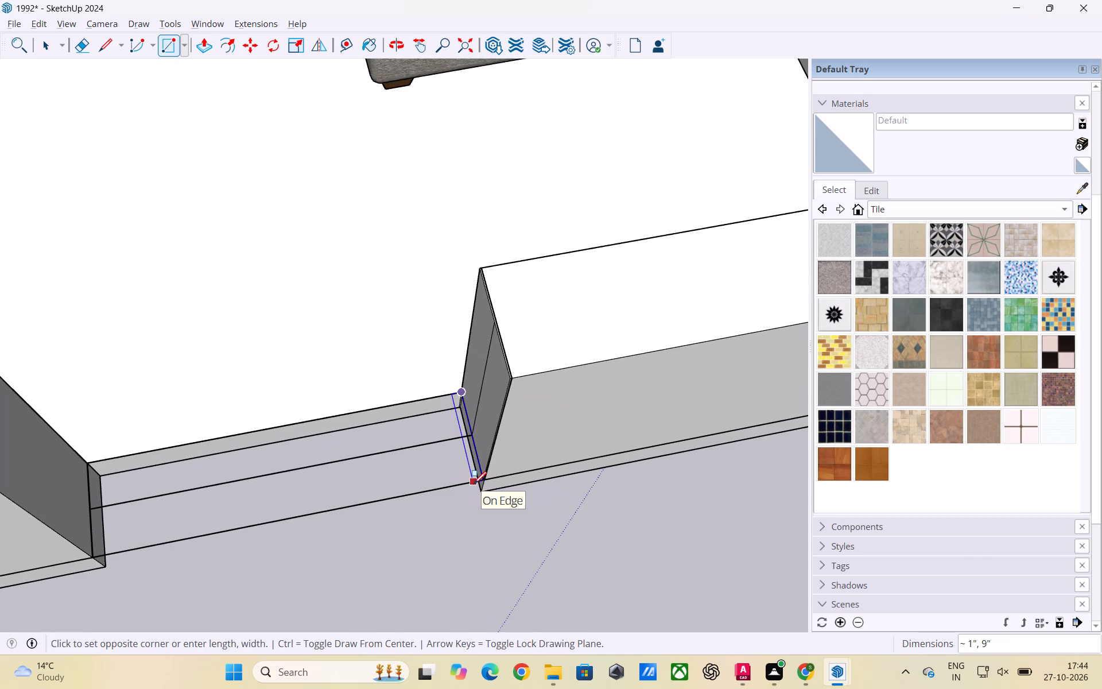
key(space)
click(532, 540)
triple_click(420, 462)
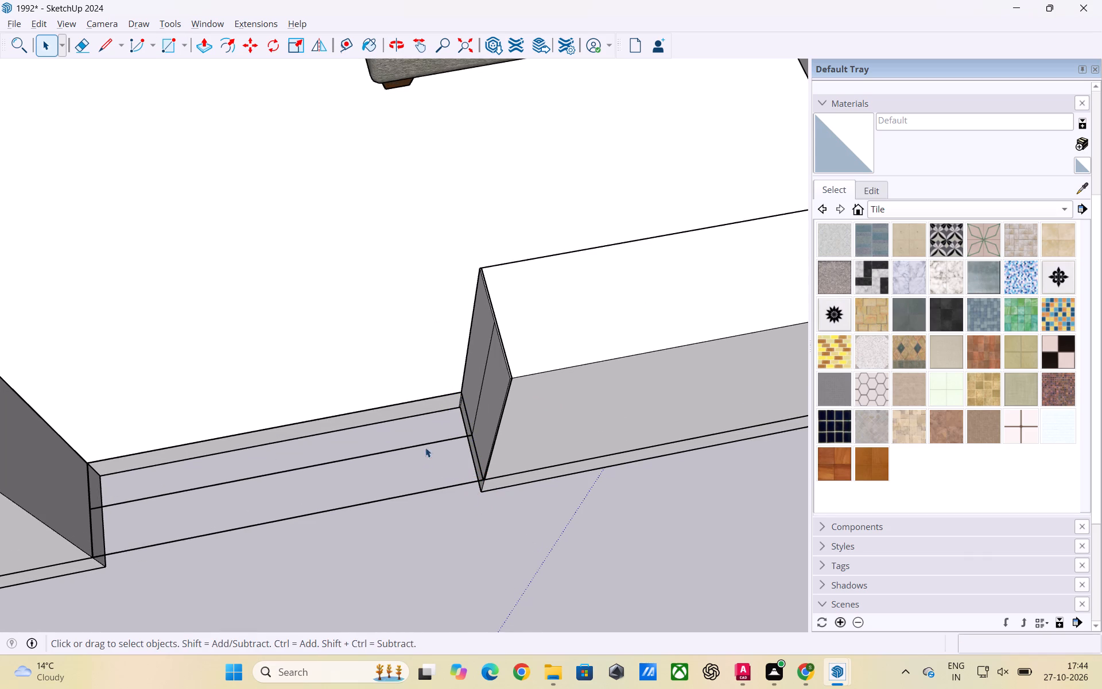
Delete the middle line running across the gap between the two low walls.
scroll(427, 438, down, 3)
click(402, 444)
double_click(403, 447)
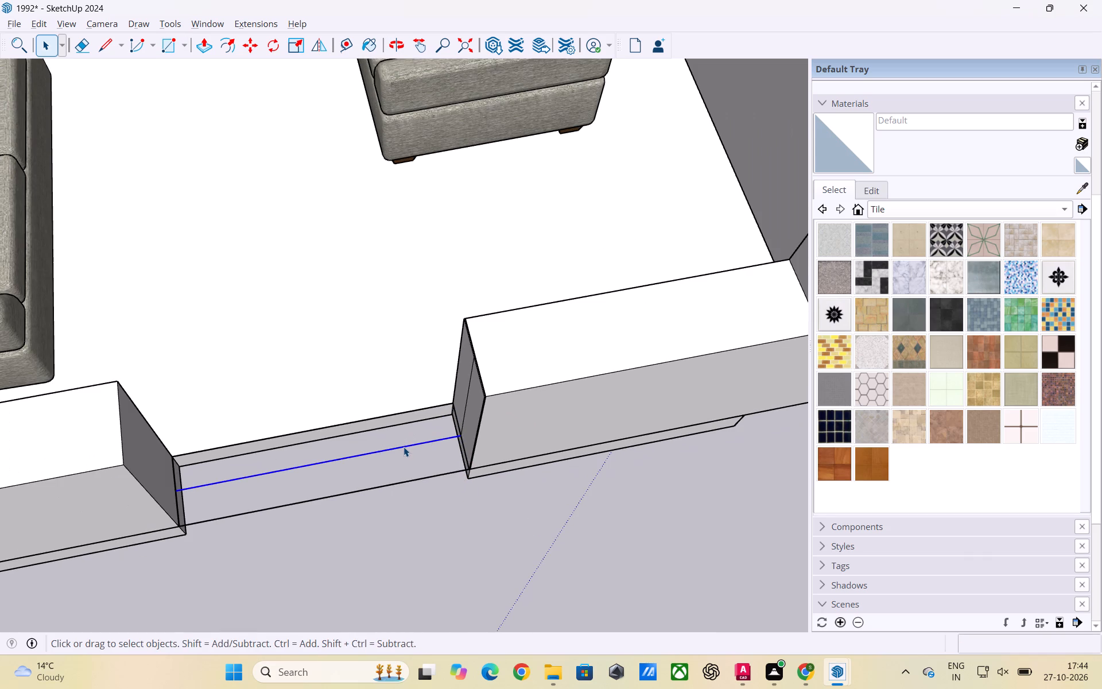
key(Delete)
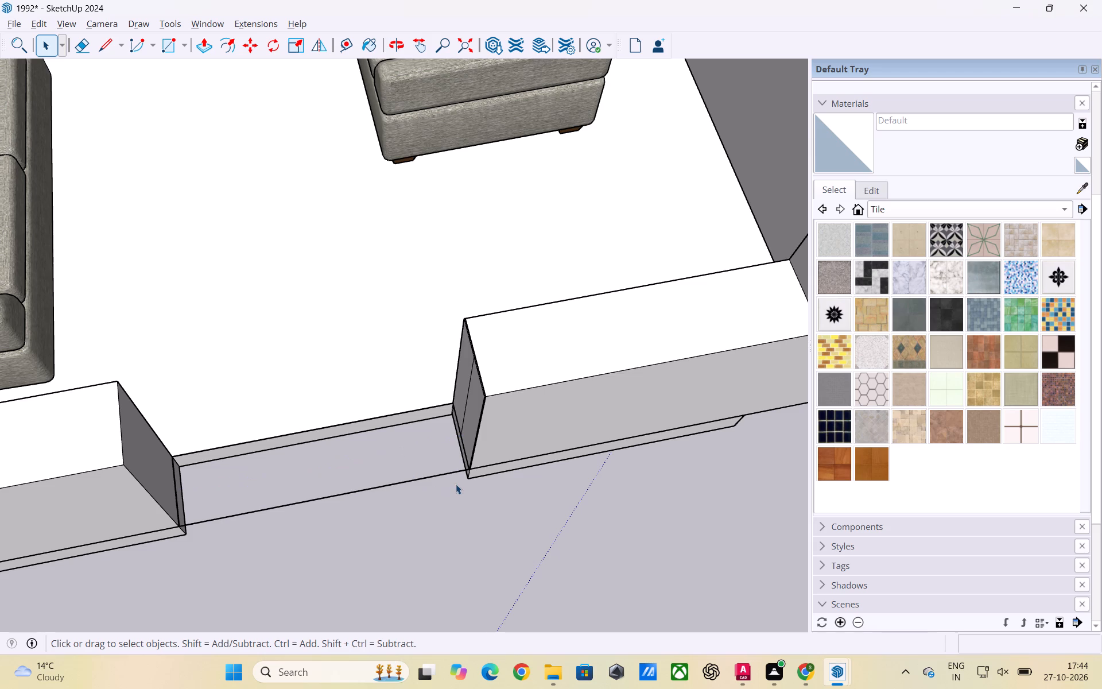
Inside the base group, delete the inner edge of the strip spanning the gap between the low walls.
scroll(456, 484, down, 3)
click(434, 537)
click(356, 450)
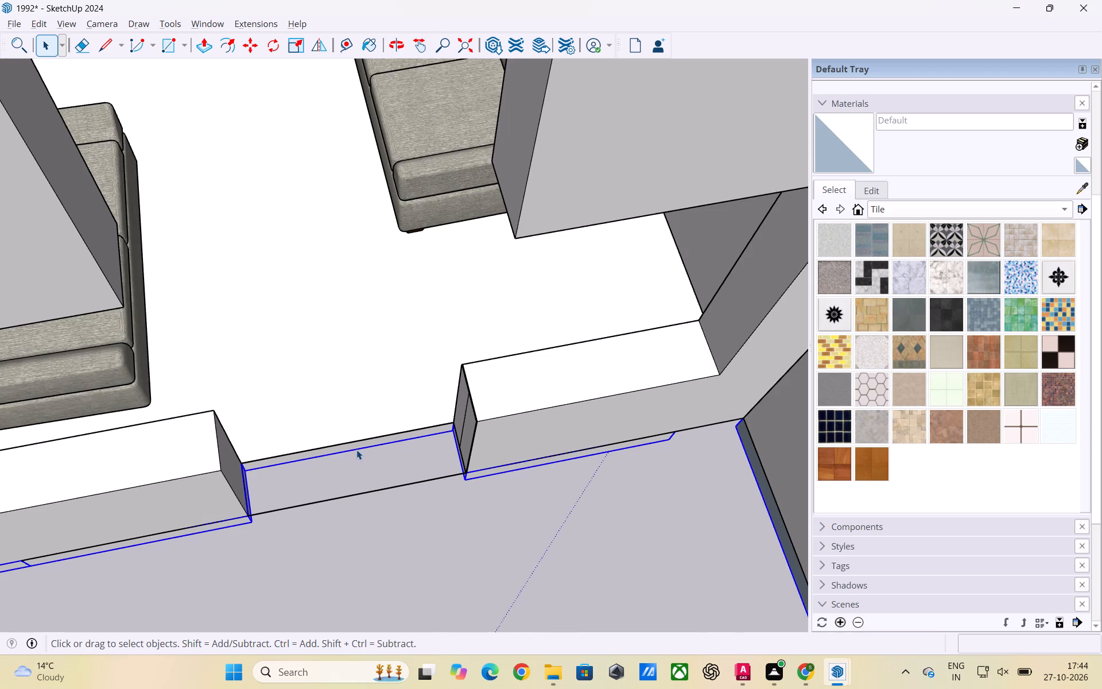
double_click(357, 450)
click(357, 450)
key(Delete)
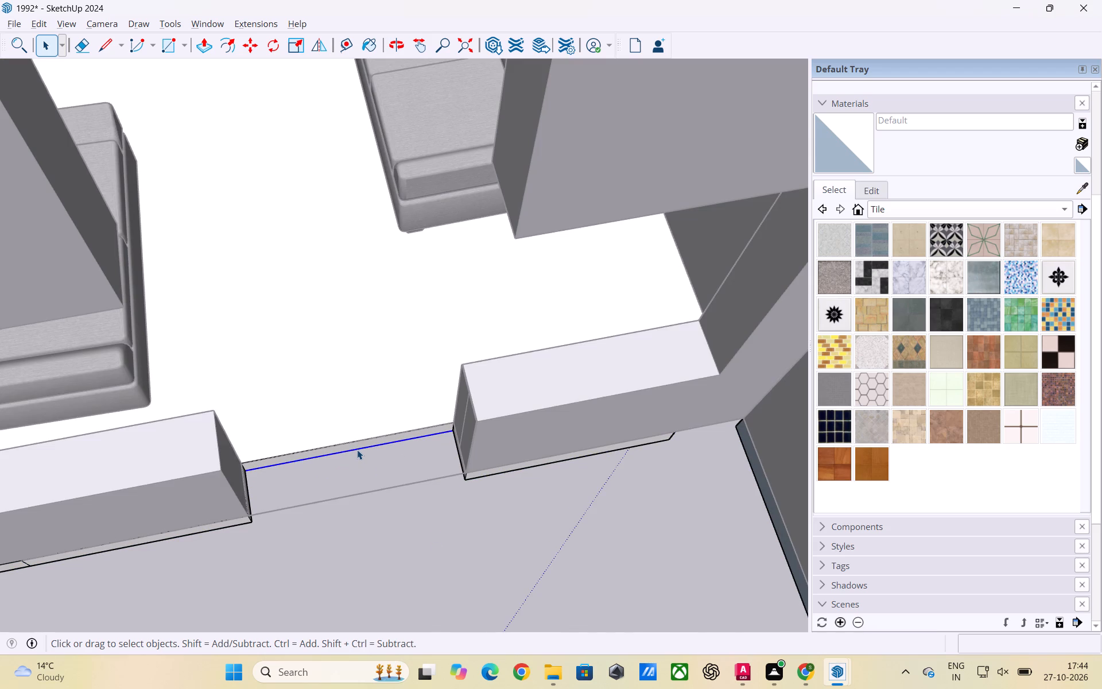
scroll(393, 448, down, 7)
click(436, 547)
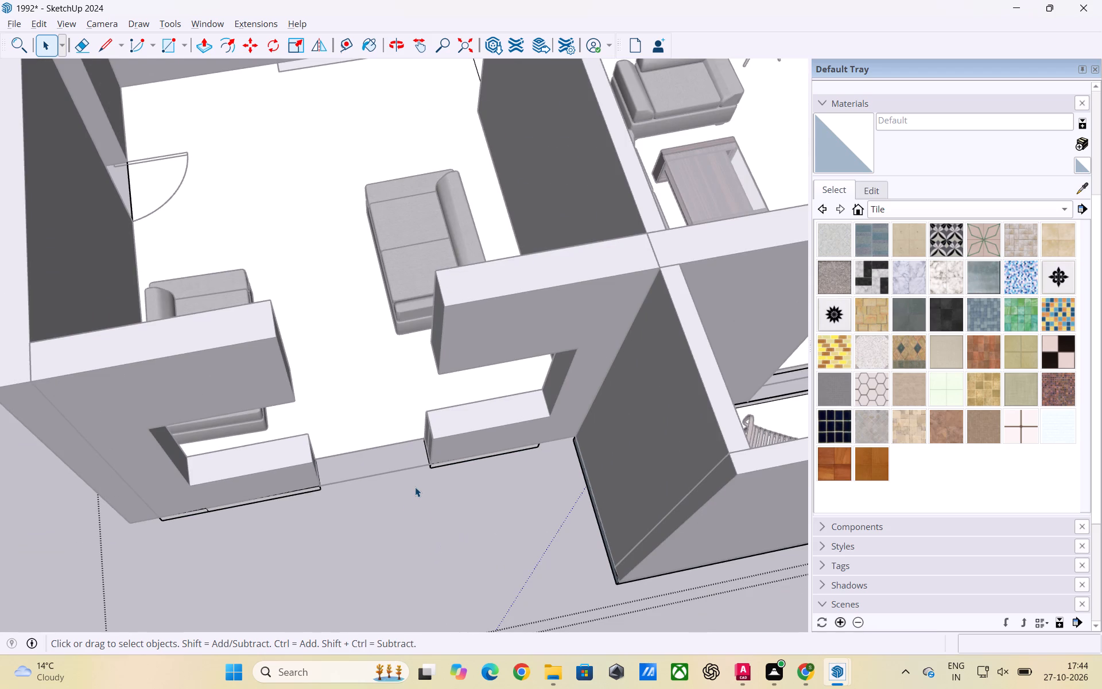
scroll(415, 487, down, 6)
click(592, 604)
Delete the remaining outer line across the gap between the two low walls.
scroll(413, 521, up, 3)
middle_drag(396, 482, 399, 482)
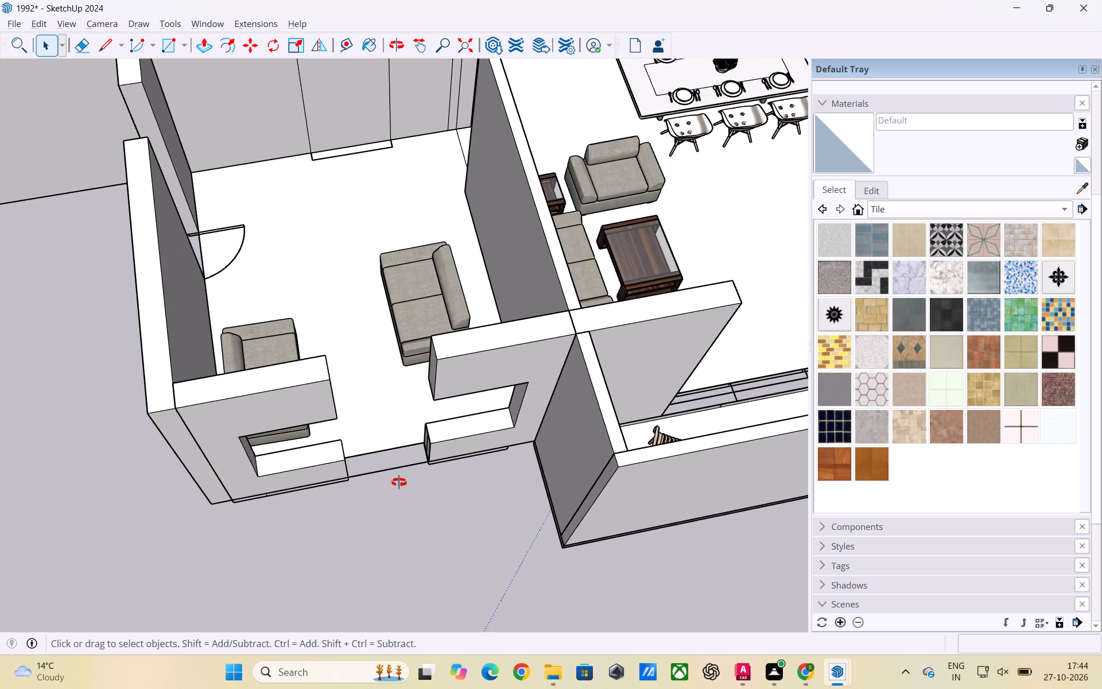
middle_drag(399, 482, 402, 409)
scroll(394, 489, up, 3)
middle_drag(394, 433, 394, 488)
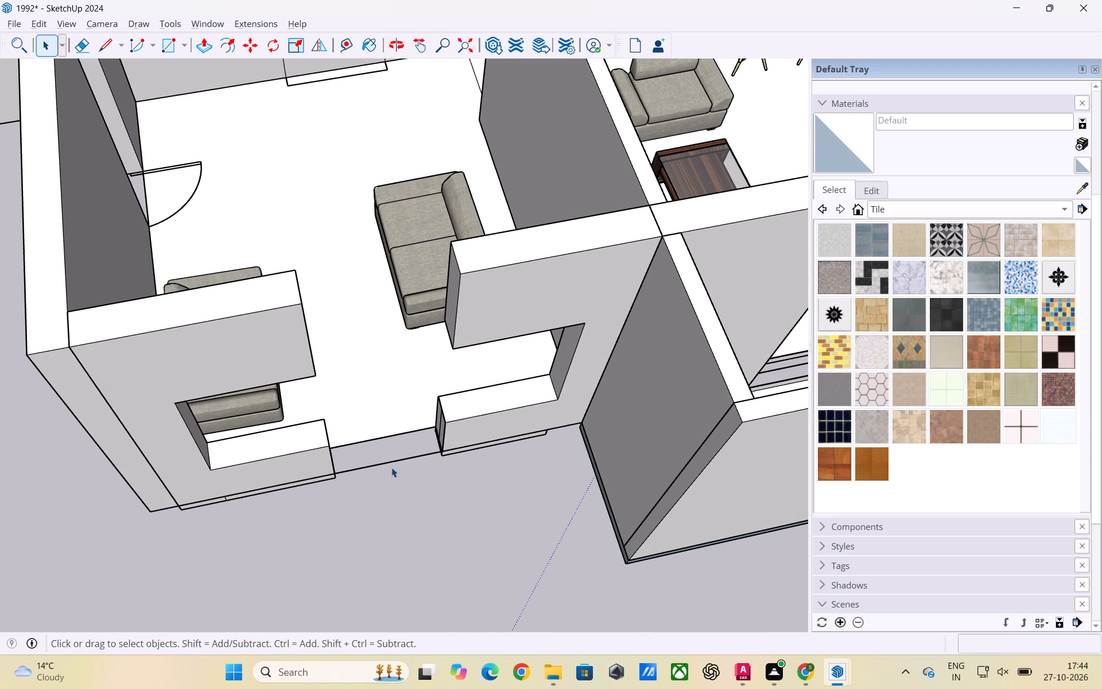
click(390, 462)
key(Delete)
Examine the cleared gap between the low walls from the front and from above.
click(394, 516)
scroll(379, 431, up, 3)
middle_drag(388, 483, 398, 381)
scroll(416, 474, up, 2)
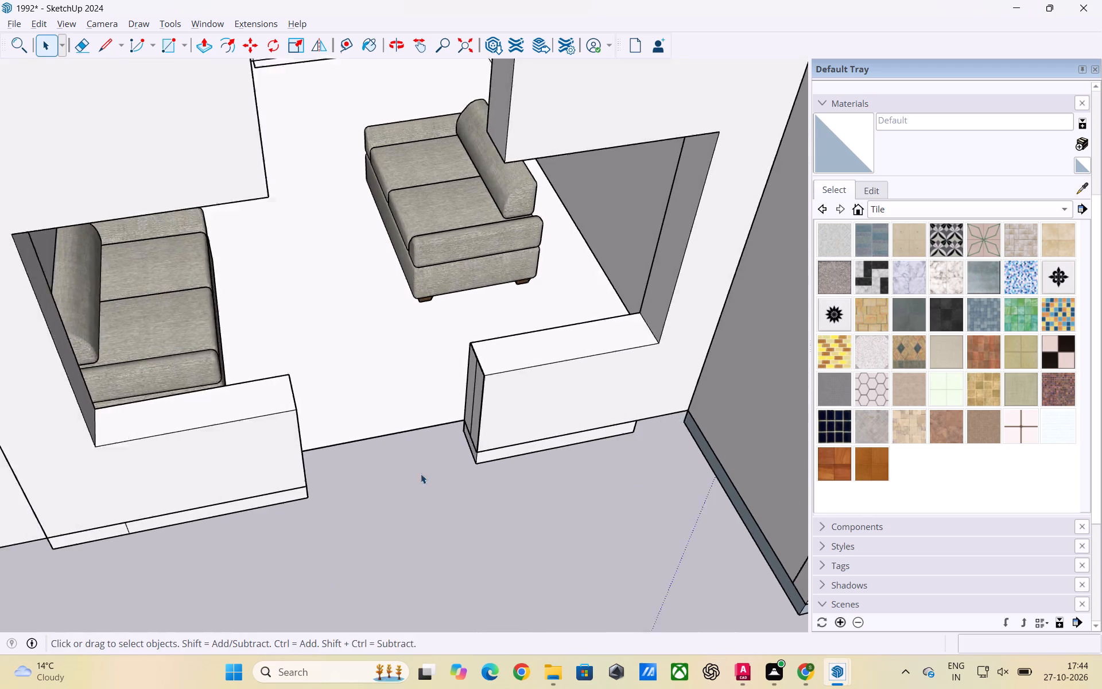
scroll(421, 474, up, 1)
middle_drag(434, 468, 270, 450)
scroll(254, 459, up, 3)
middle_drag(249, 461, 472, 442)
scroll(486, 447, up, 2)
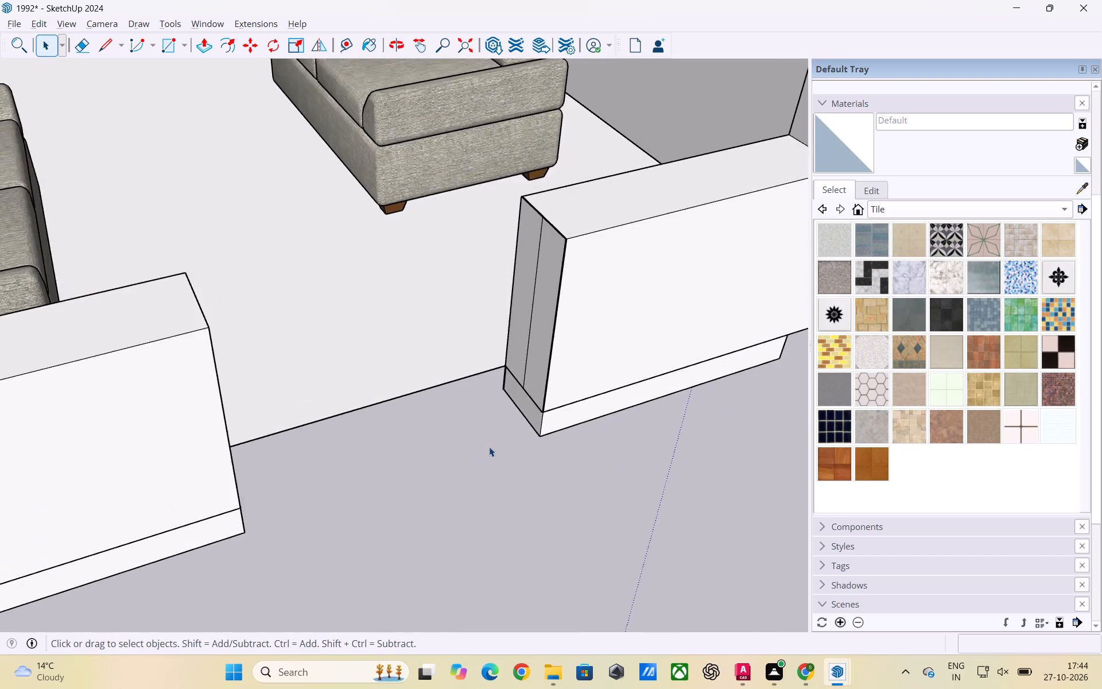
middle_drag(522, 443, 354, 562)
scroll(296, 338, down, 2)
middle_drag(300, 357, 305, 513)
scroll(280, 357, up, 3)
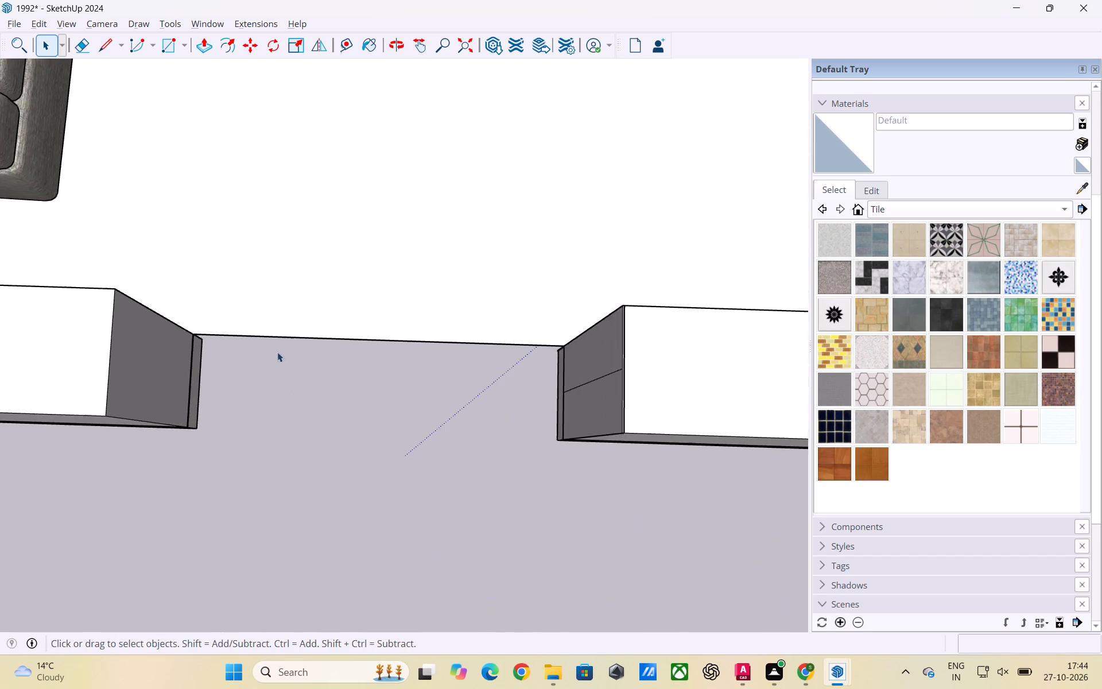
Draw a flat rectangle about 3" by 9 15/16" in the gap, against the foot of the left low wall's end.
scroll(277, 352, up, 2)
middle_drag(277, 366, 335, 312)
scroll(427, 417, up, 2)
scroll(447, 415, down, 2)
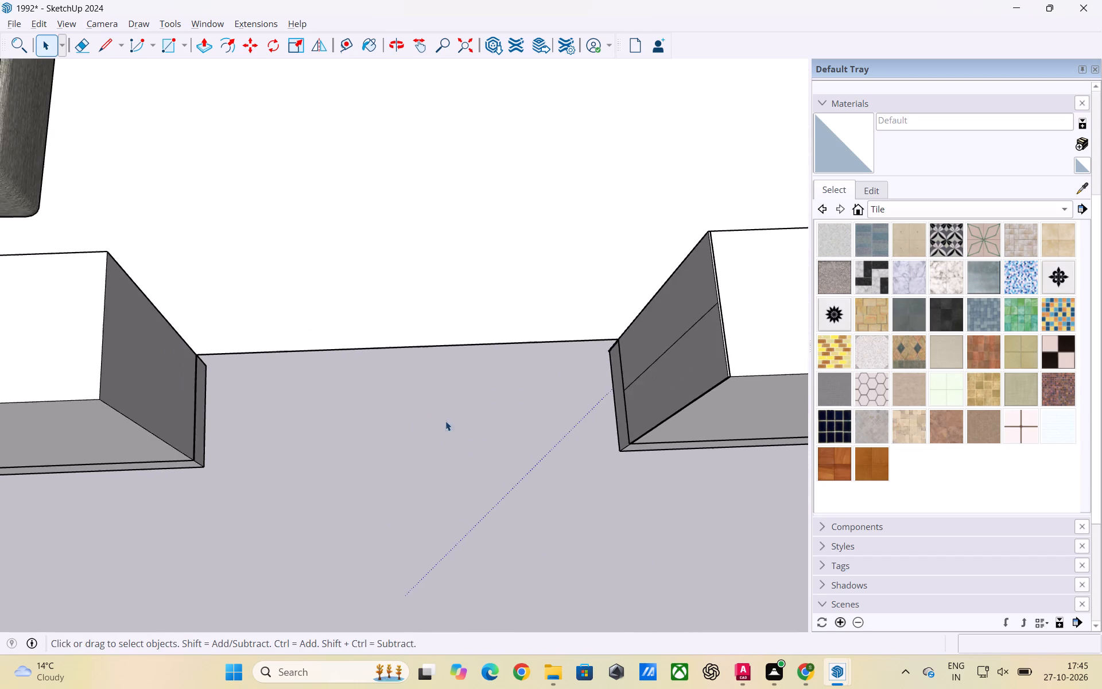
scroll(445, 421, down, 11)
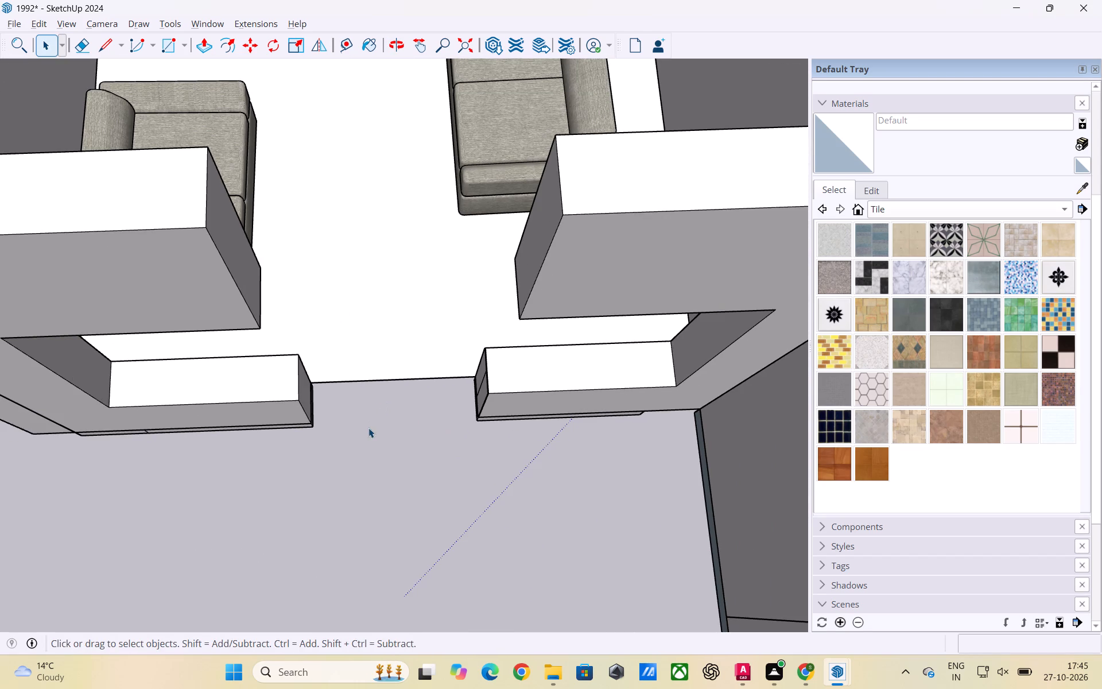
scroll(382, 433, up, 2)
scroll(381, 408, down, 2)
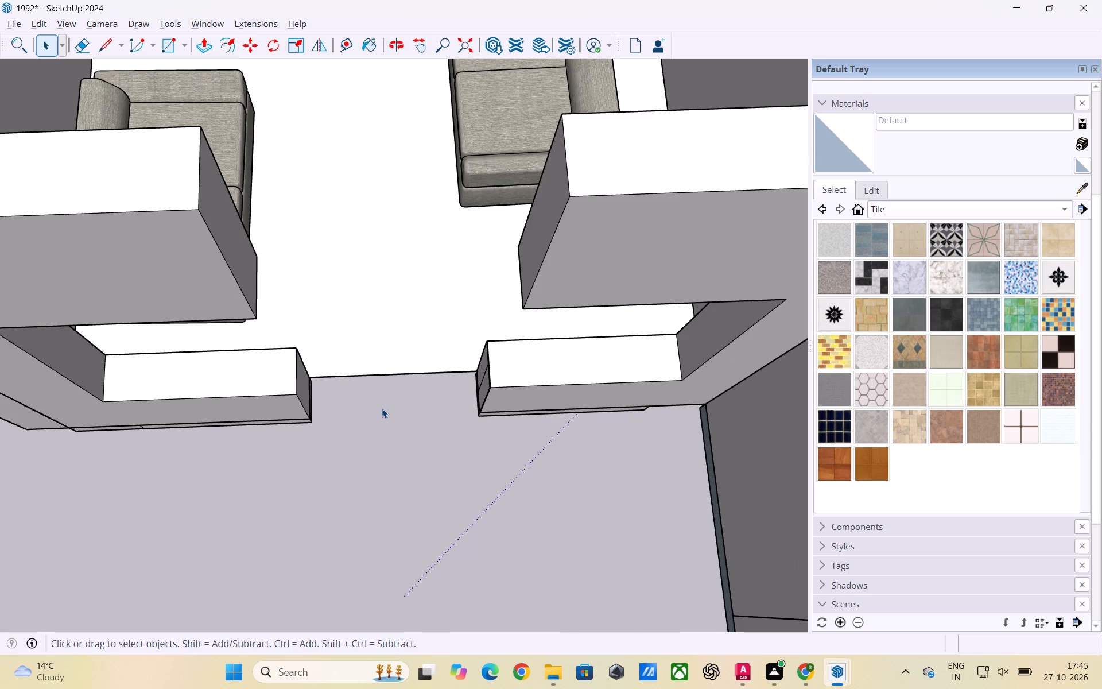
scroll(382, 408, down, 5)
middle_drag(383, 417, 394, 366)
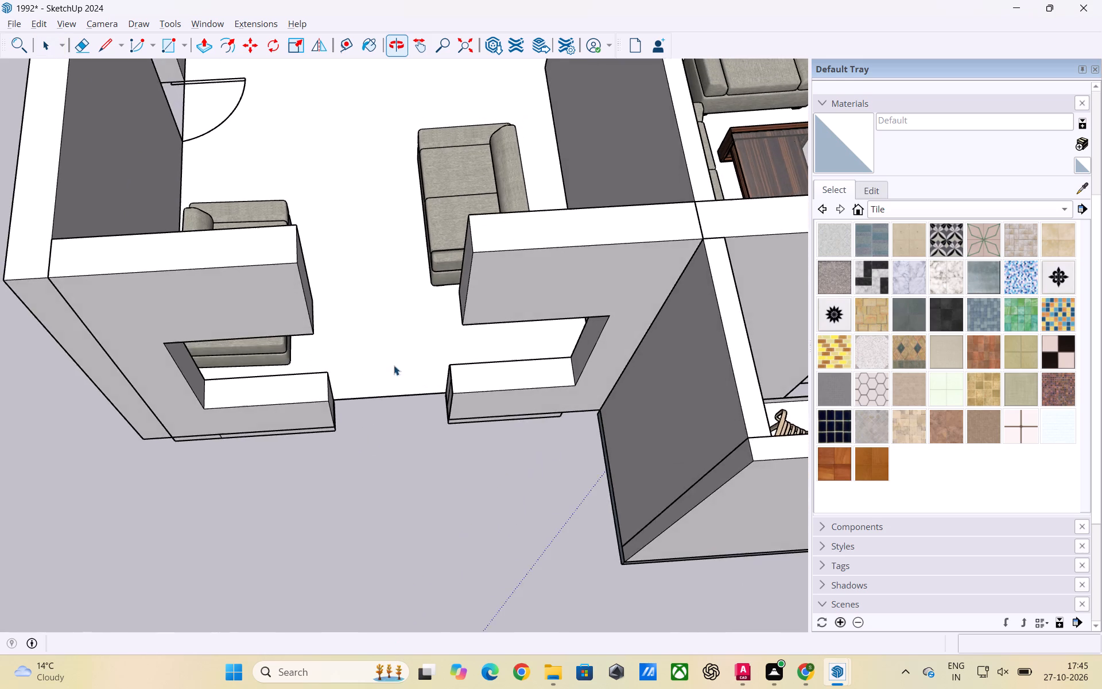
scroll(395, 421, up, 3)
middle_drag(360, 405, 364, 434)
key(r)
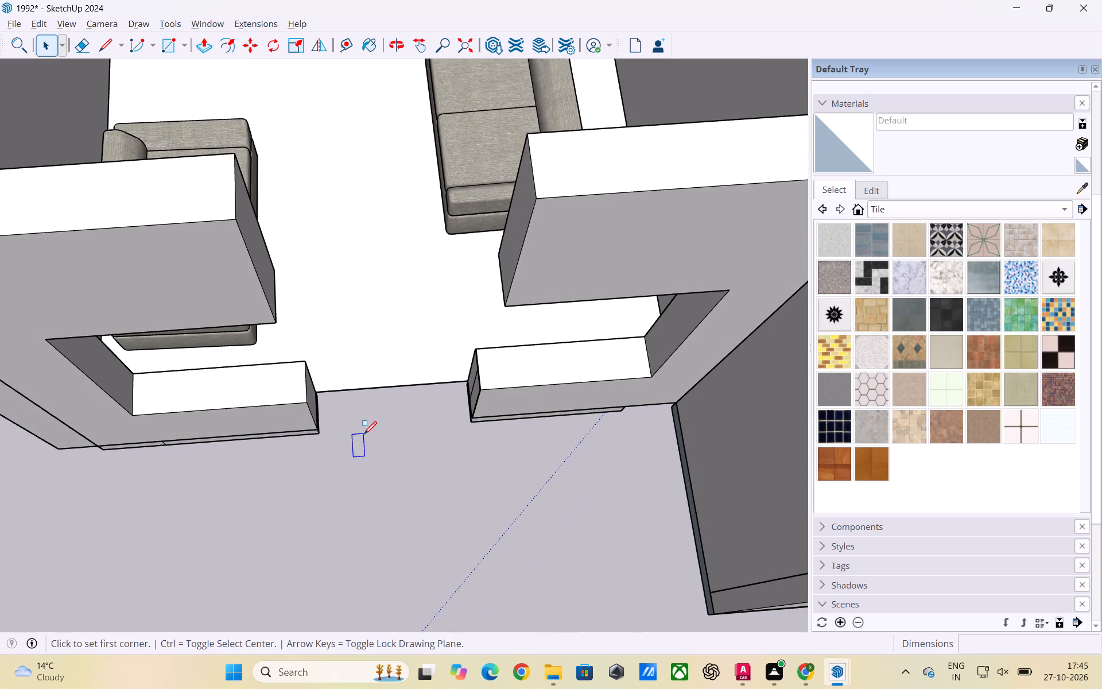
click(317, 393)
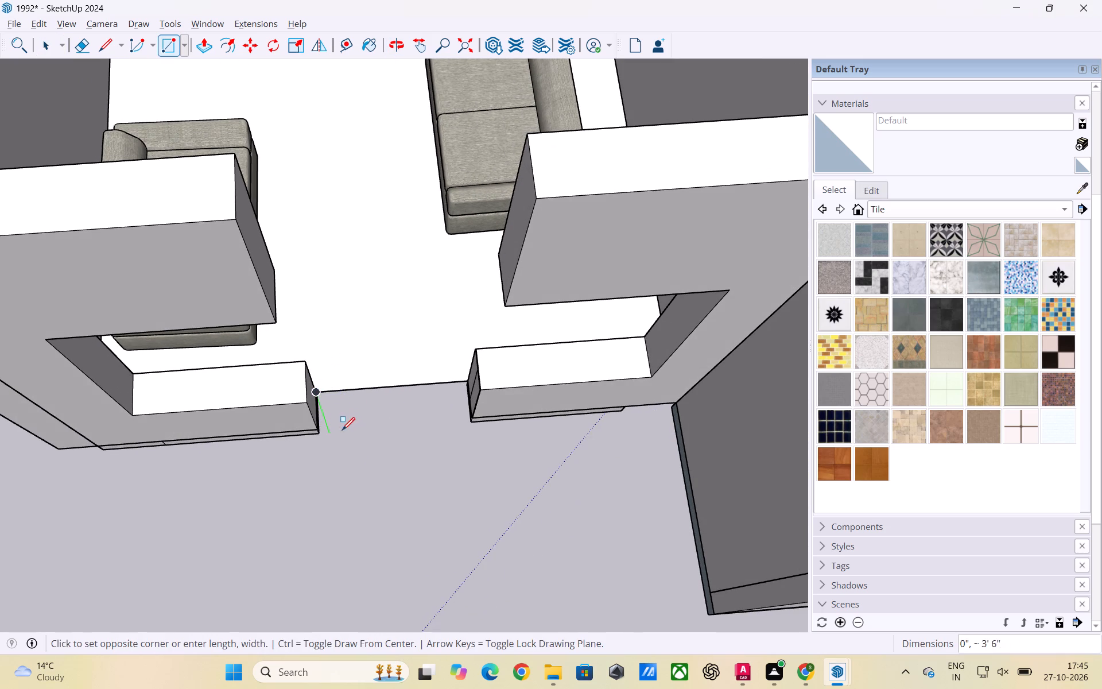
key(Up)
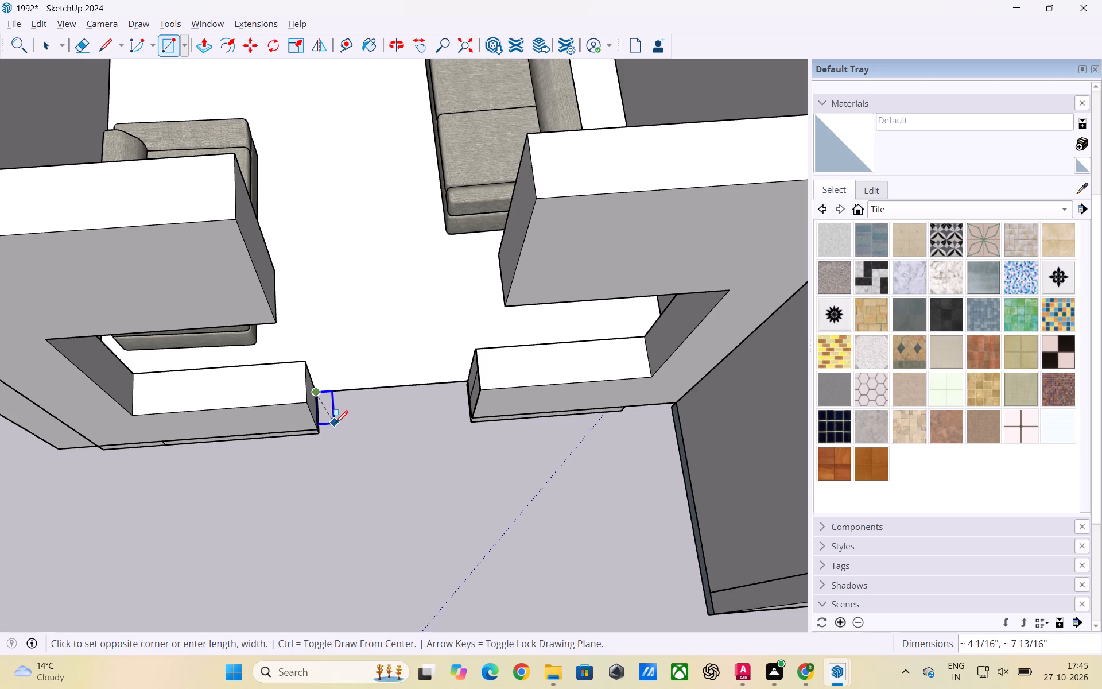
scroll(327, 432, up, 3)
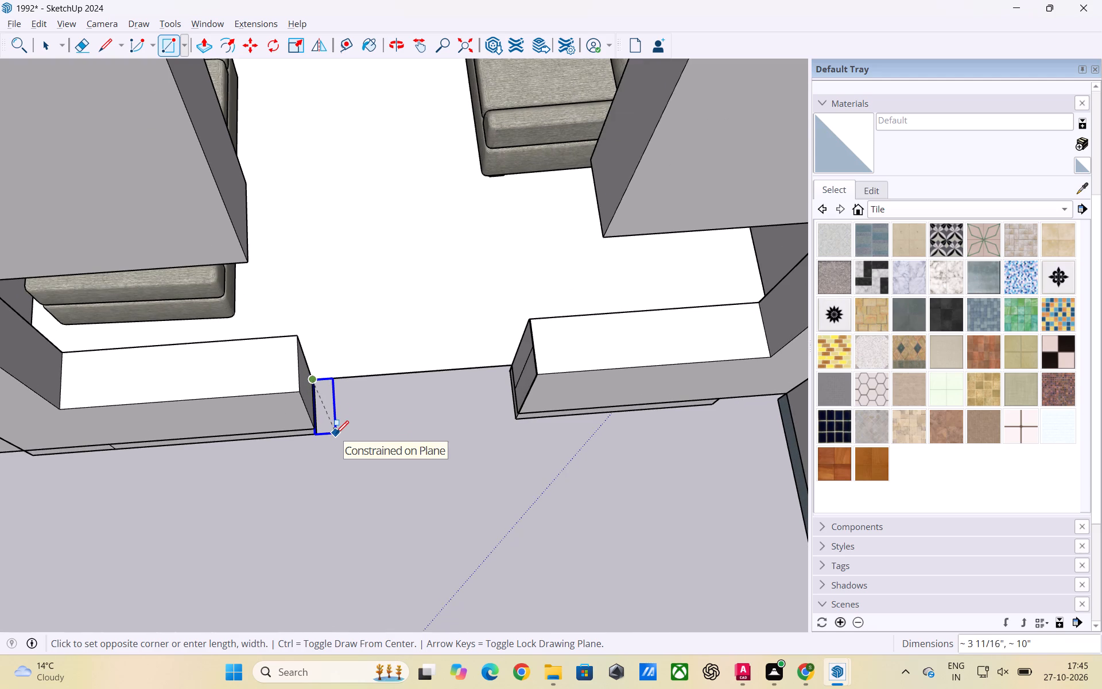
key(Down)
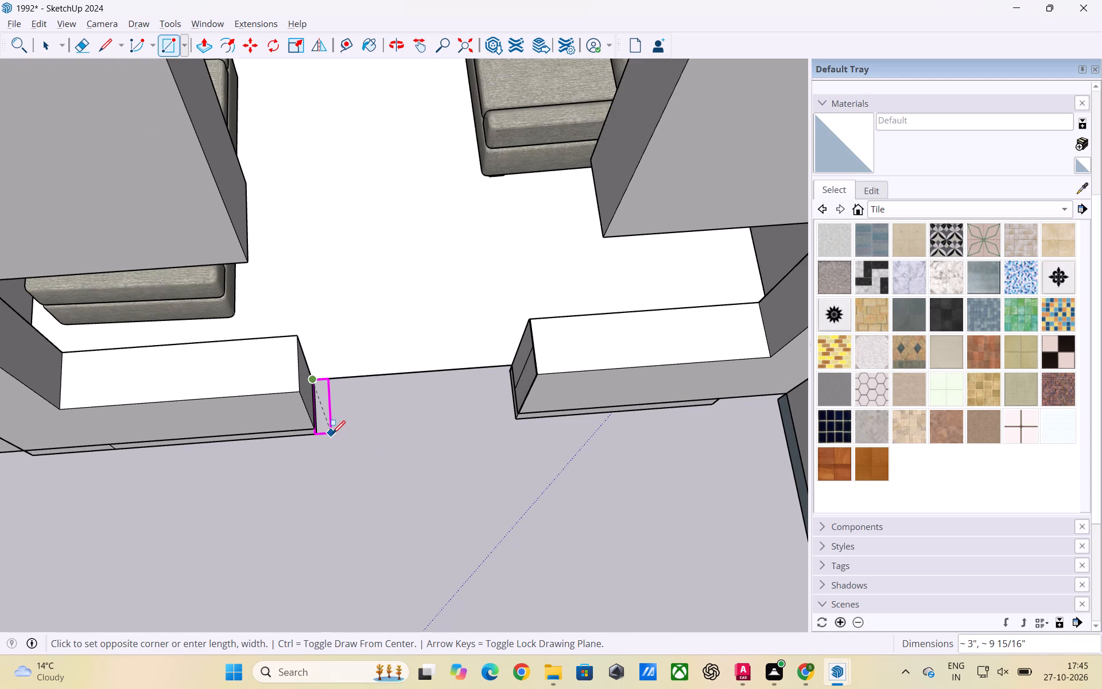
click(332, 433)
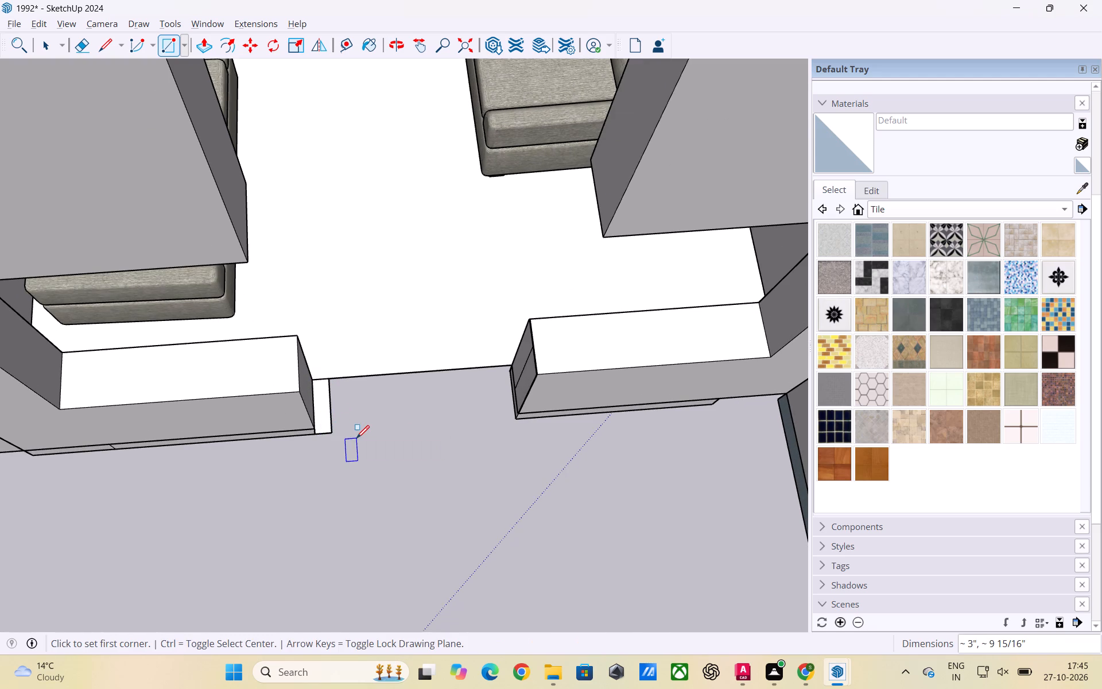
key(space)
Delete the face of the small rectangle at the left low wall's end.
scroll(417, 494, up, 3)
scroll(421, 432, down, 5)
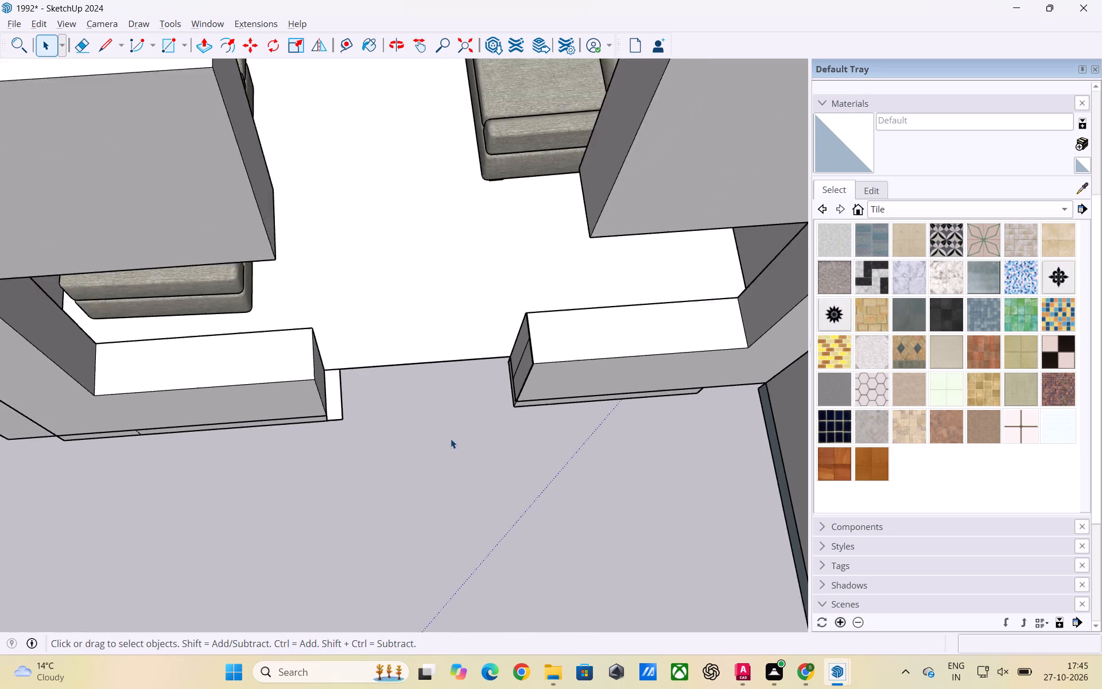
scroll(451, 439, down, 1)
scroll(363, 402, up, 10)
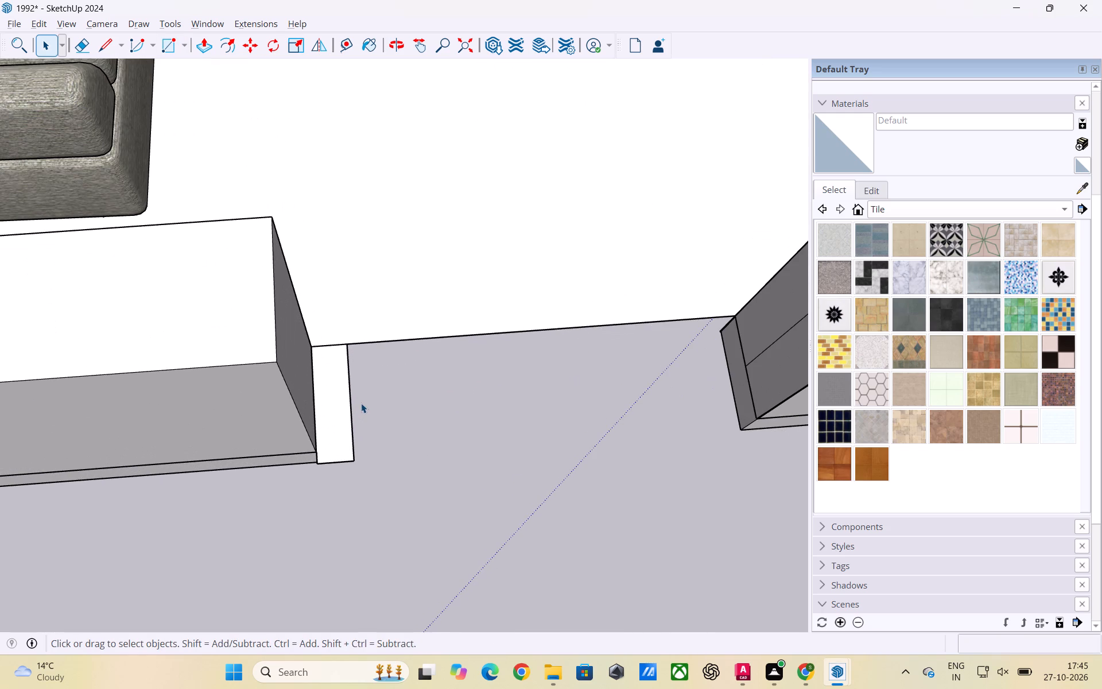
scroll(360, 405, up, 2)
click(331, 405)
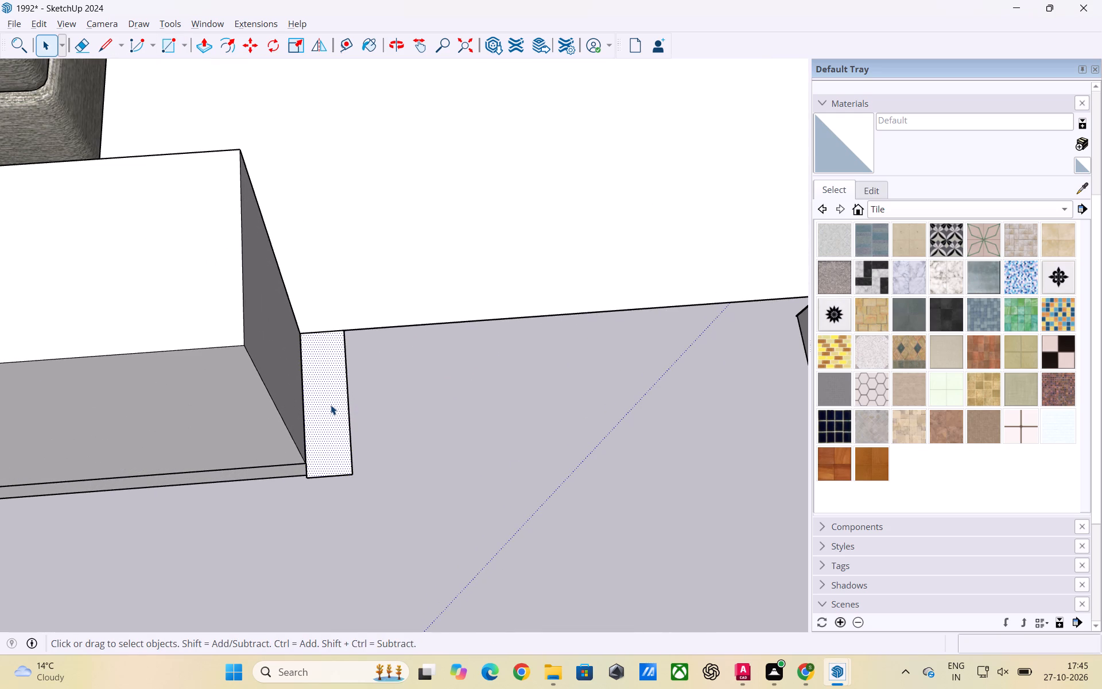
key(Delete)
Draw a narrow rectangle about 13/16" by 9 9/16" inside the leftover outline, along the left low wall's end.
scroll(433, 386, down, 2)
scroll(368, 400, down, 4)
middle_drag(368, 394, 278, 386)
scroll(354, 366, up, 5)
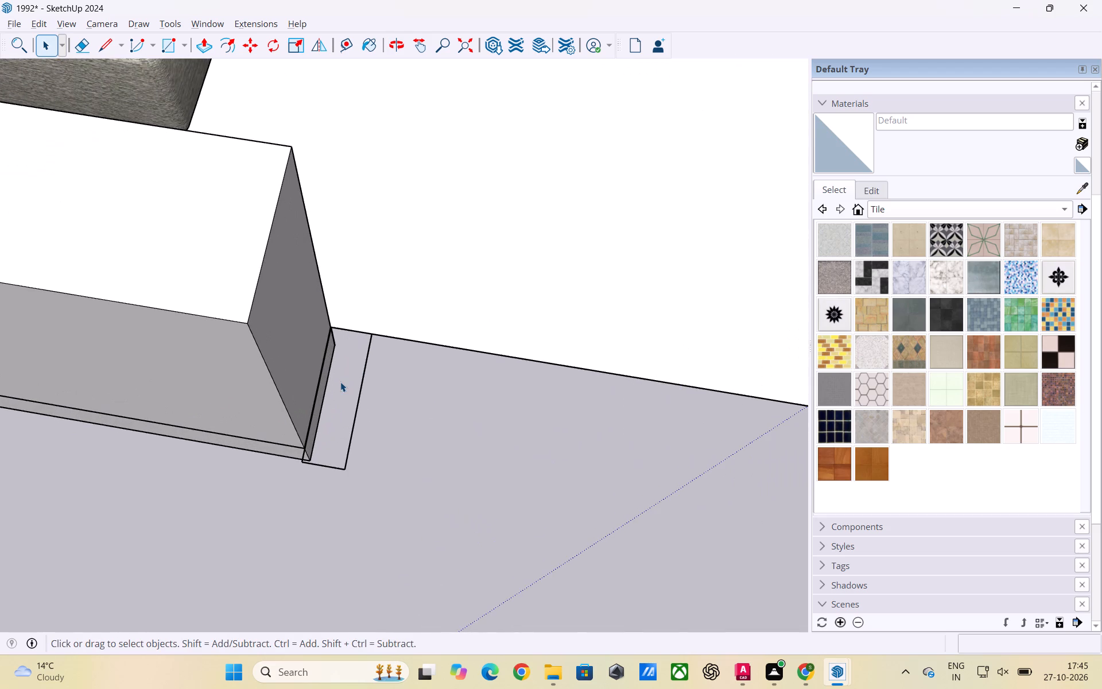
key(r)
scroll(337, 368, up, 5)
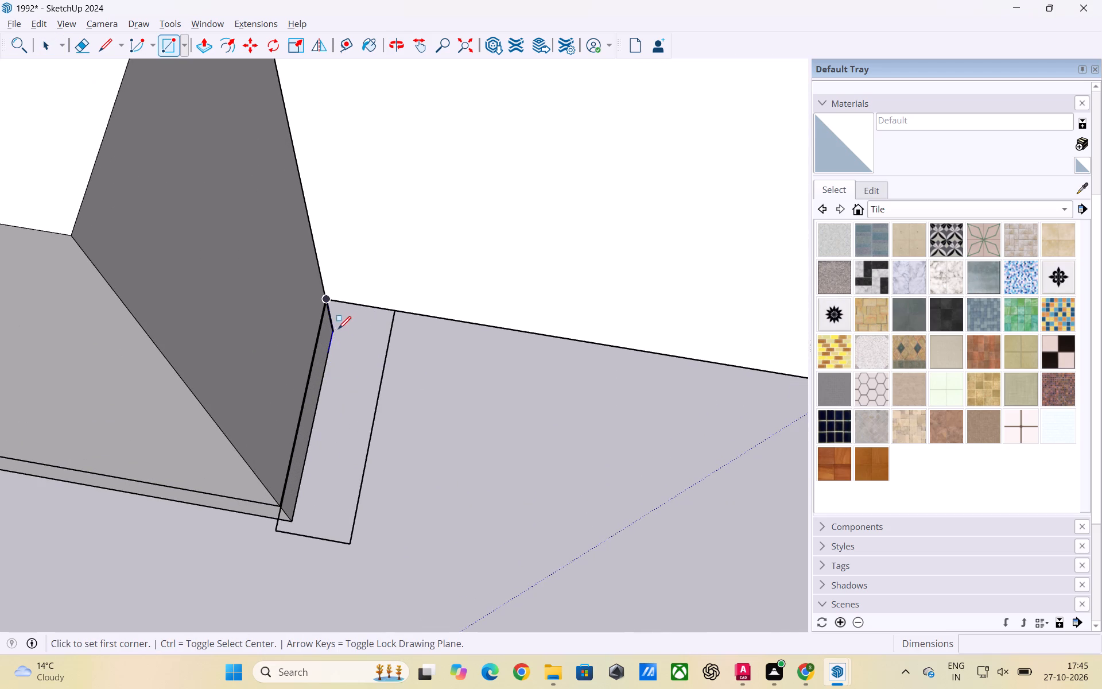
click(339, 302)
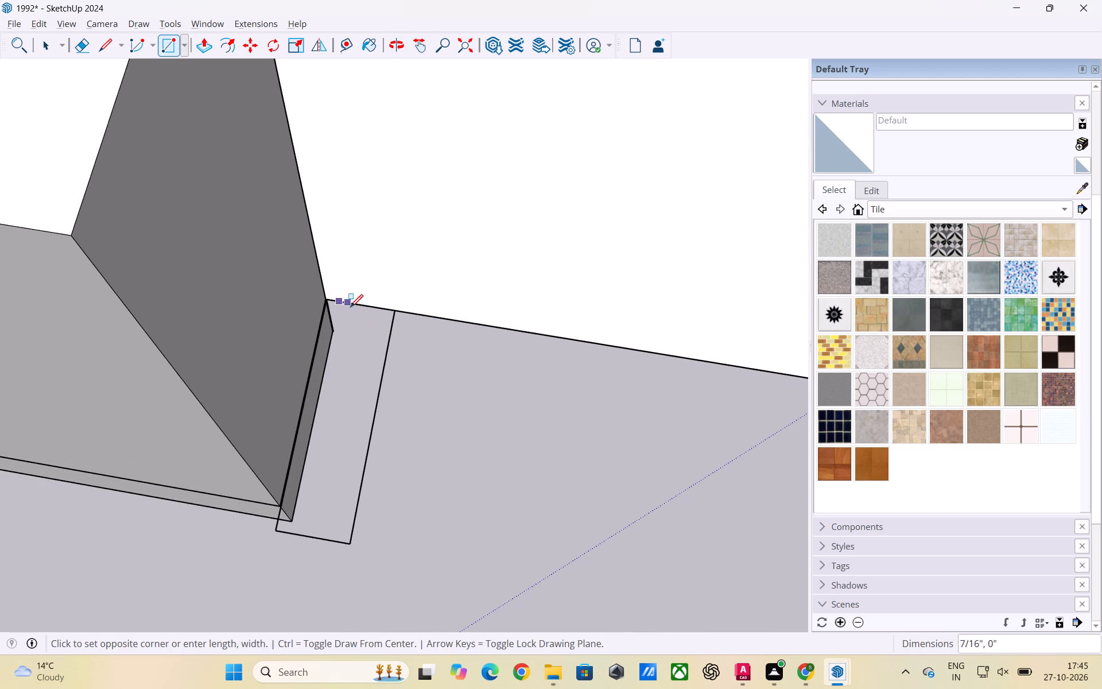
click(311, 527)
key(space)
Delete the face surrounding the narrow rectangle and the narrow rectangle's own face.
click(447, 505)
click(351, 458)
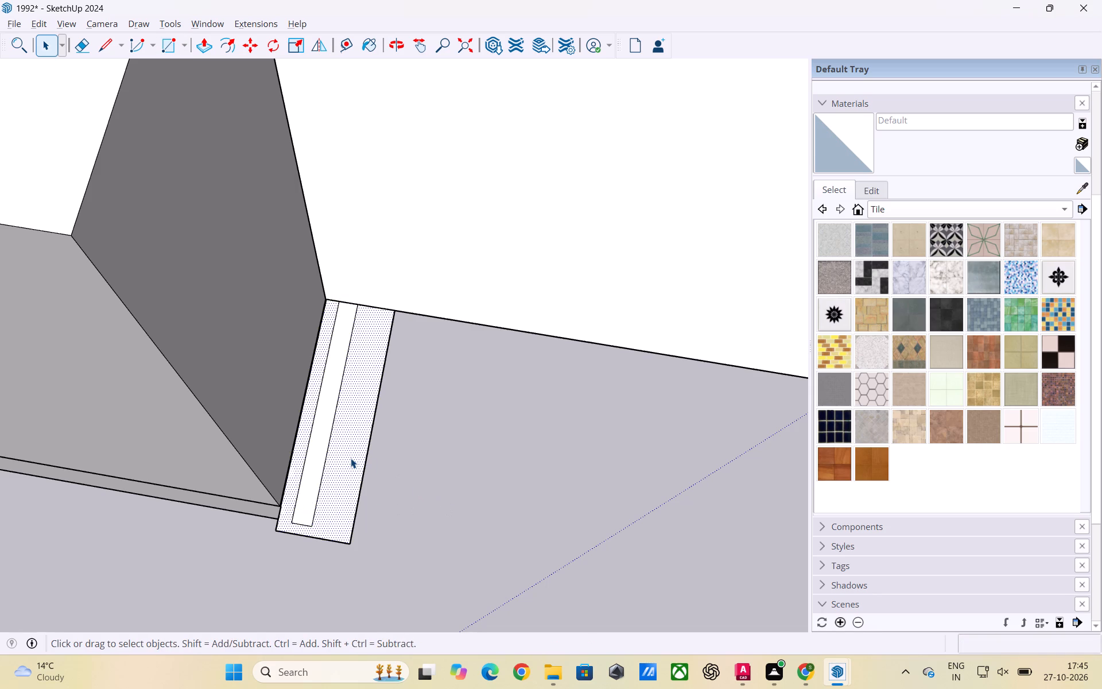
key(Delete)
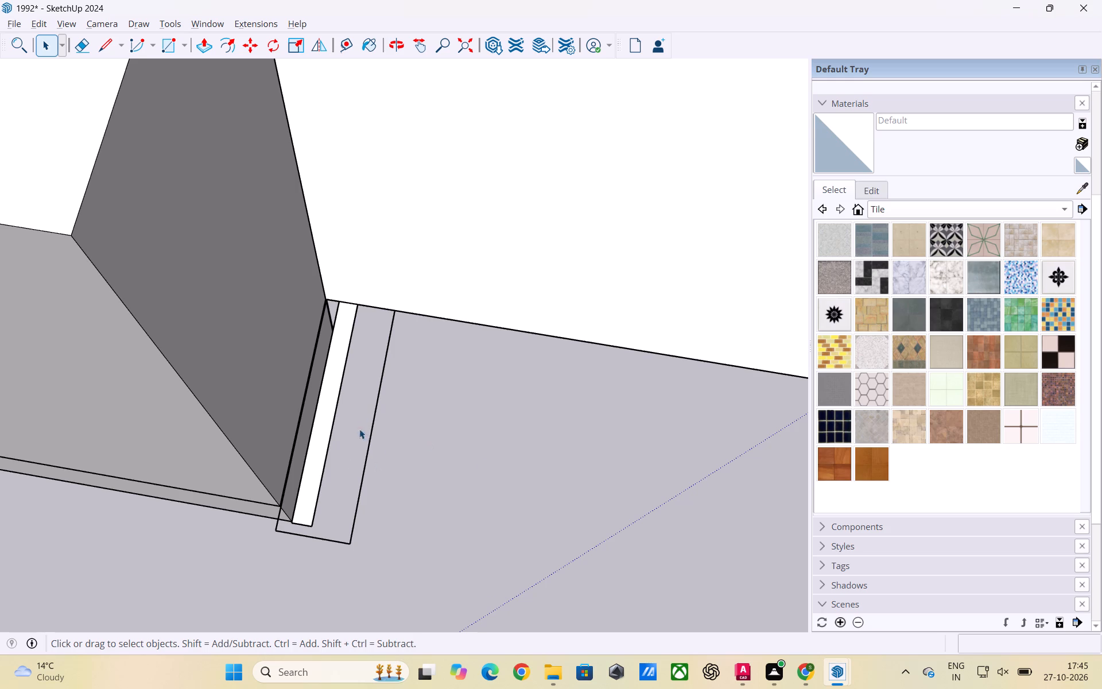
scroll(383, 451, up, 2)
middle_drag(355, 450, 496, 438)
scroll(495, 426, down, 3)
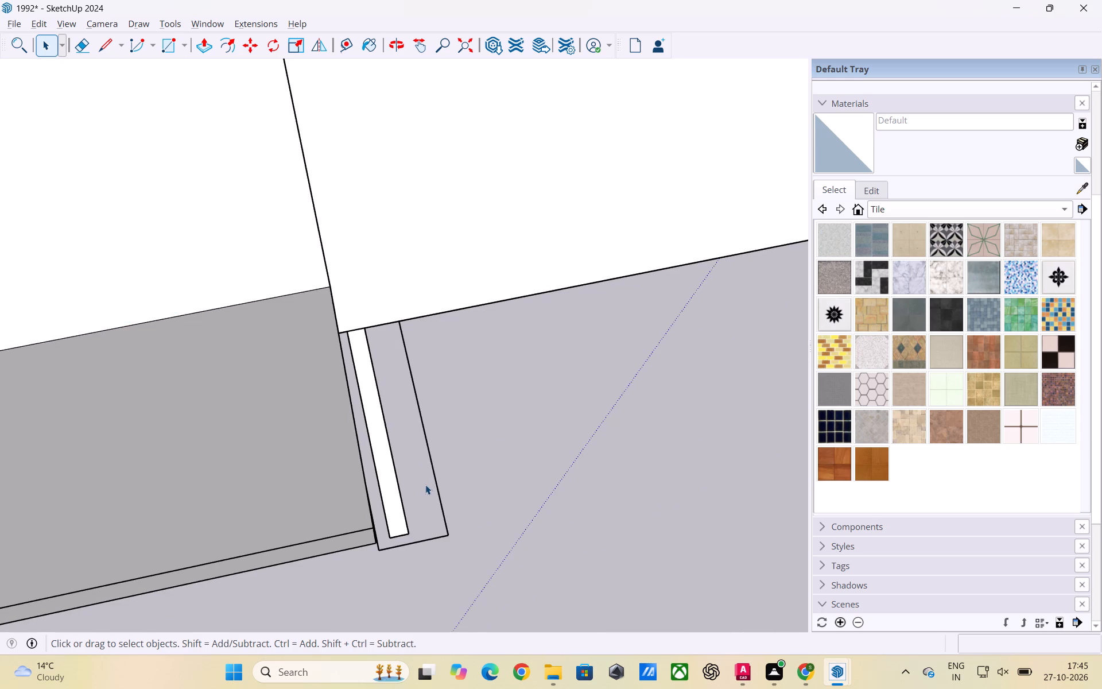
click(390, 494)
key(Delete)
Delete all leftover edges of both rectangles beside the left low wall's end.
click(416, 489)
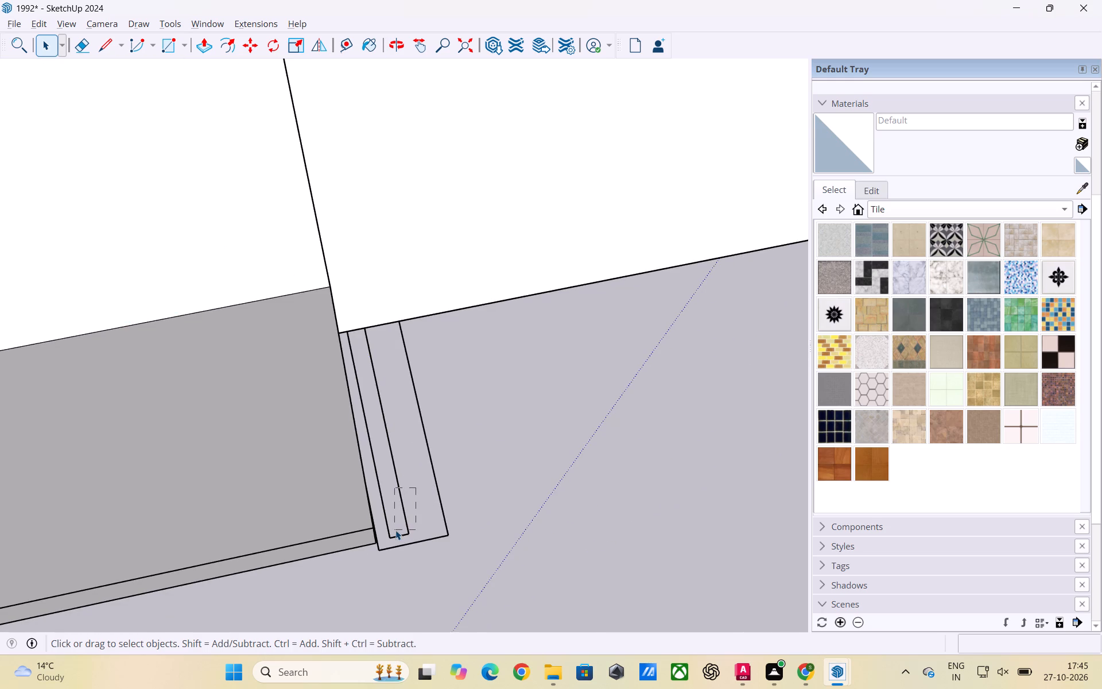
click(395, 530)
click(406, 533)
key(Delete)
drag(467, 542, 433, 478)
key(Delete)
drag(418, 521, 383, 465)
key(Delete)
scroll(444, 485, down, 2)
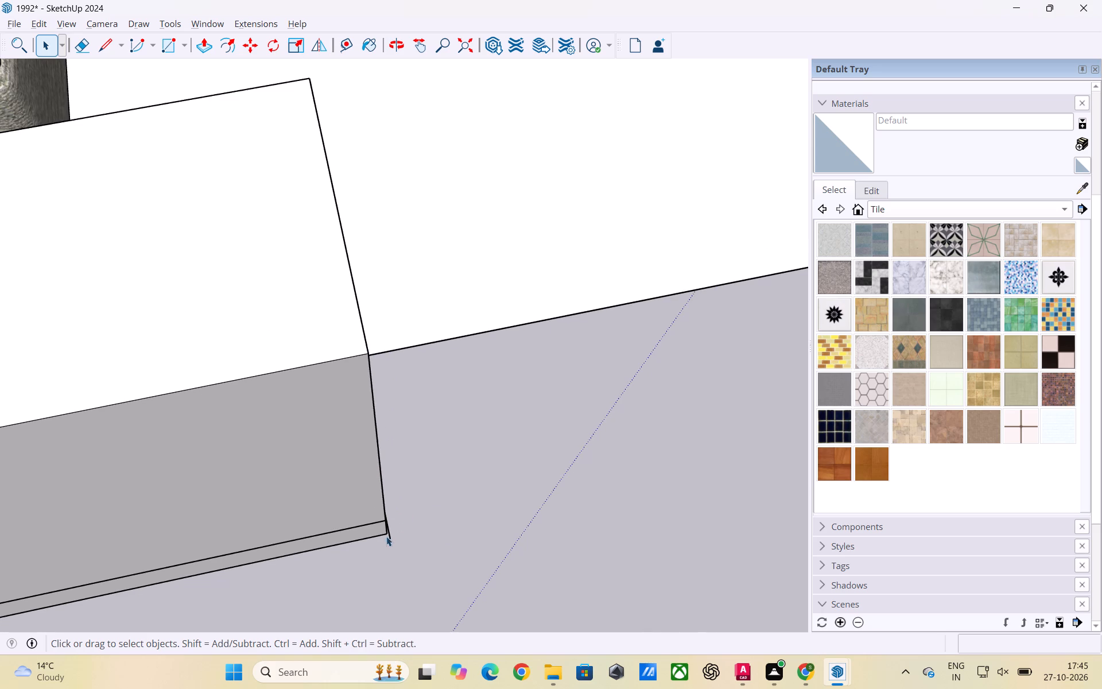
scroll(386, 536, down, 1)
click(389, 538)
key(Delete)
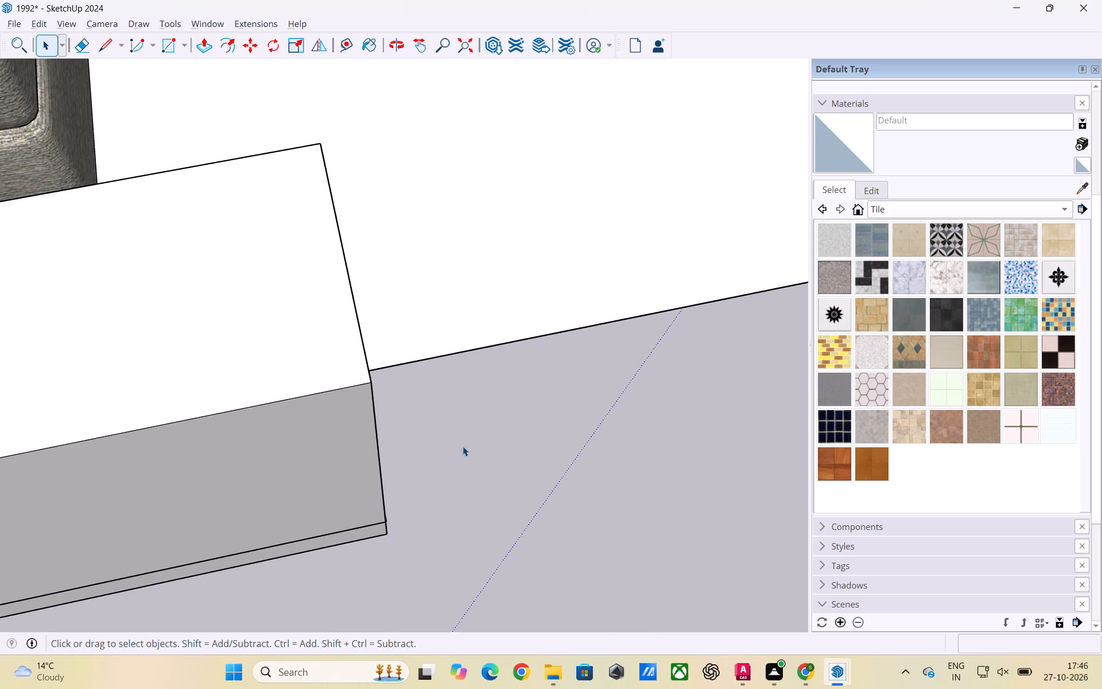
Draw a flat rectangle about 9 1/2" by 1 3/8" in the gap, along the foot of the left low wall's end.
scroll(463, 446, down, 15)
scroll(630, 415, up, 3)
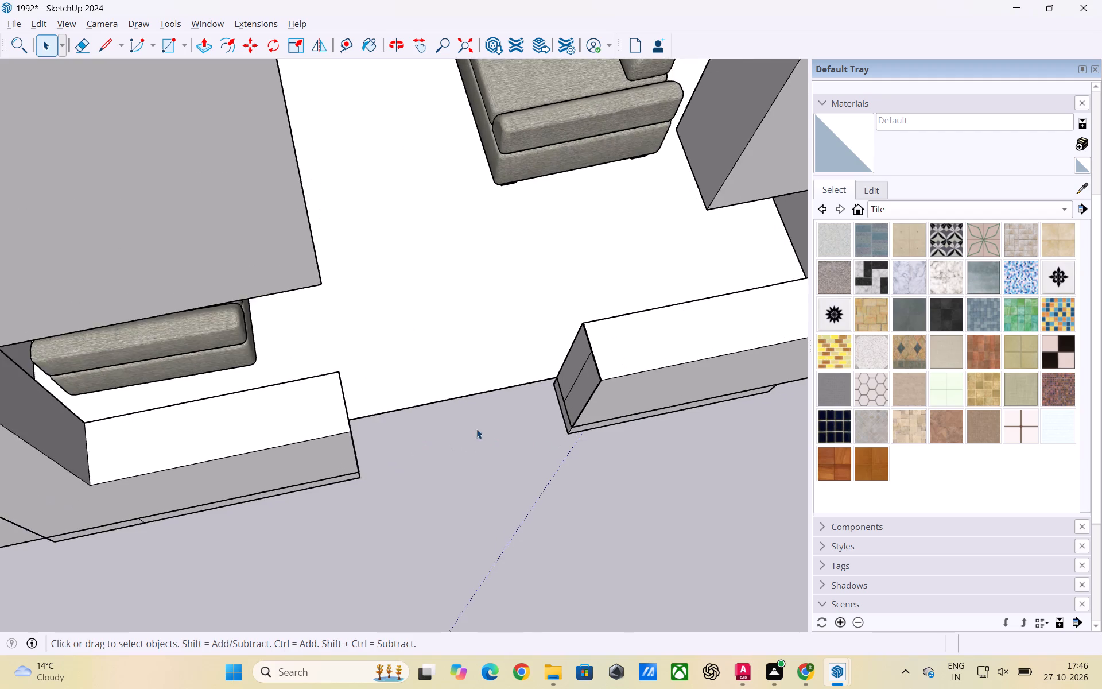
scroll(476, 429, up, 2)
middle_drag(476, 428, 421, 469)
scroll(309, 417, up, 6)
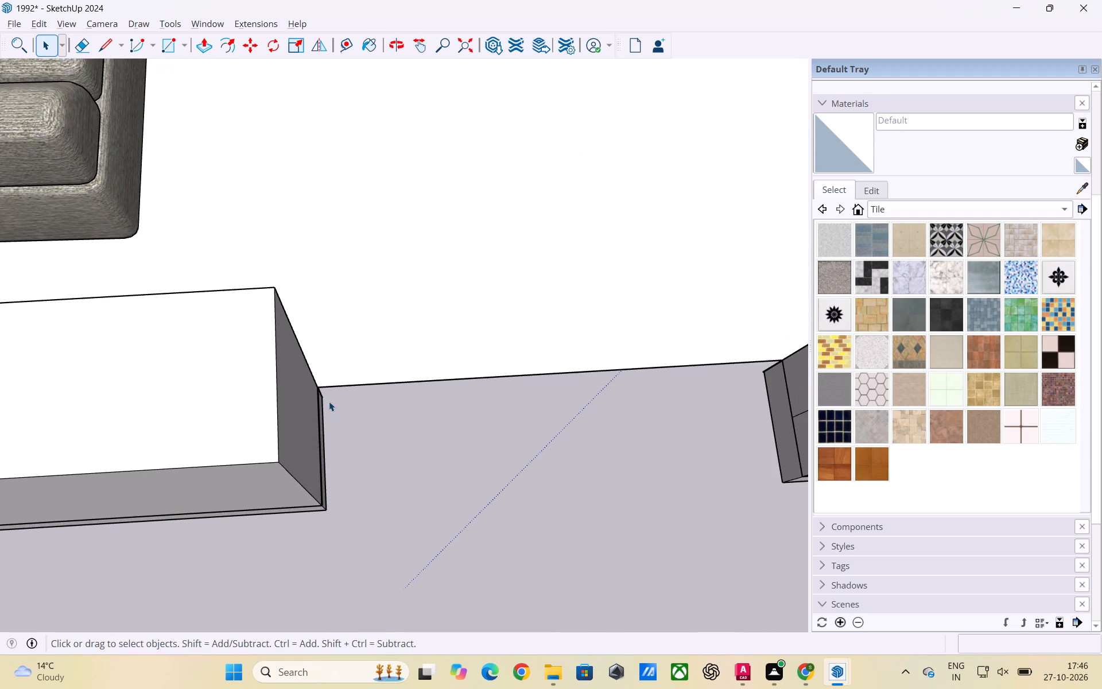
middle_drag(334, 405, 343, 432)
scroll(339, 413, down, 1)
scroll(335, 404, up, 2)
scroll(448, 383, down, 5)
scroll(381, 396, up, 2)
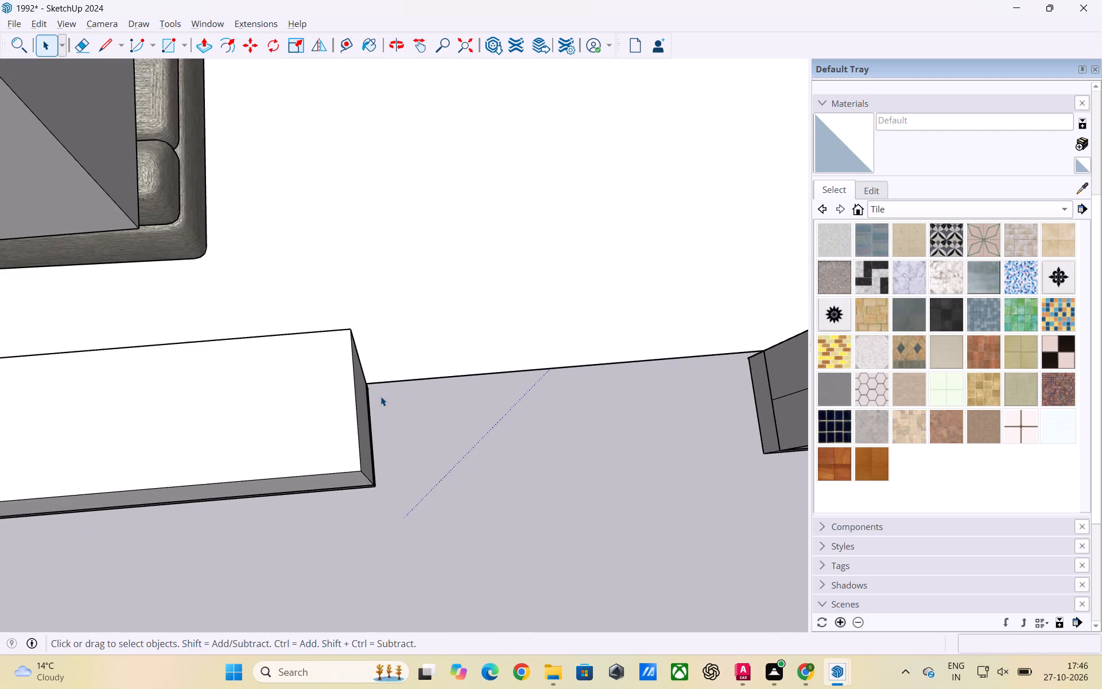
scroll(379, 396, up, 2)
key(r)
scroll(381, 393, up, 3)
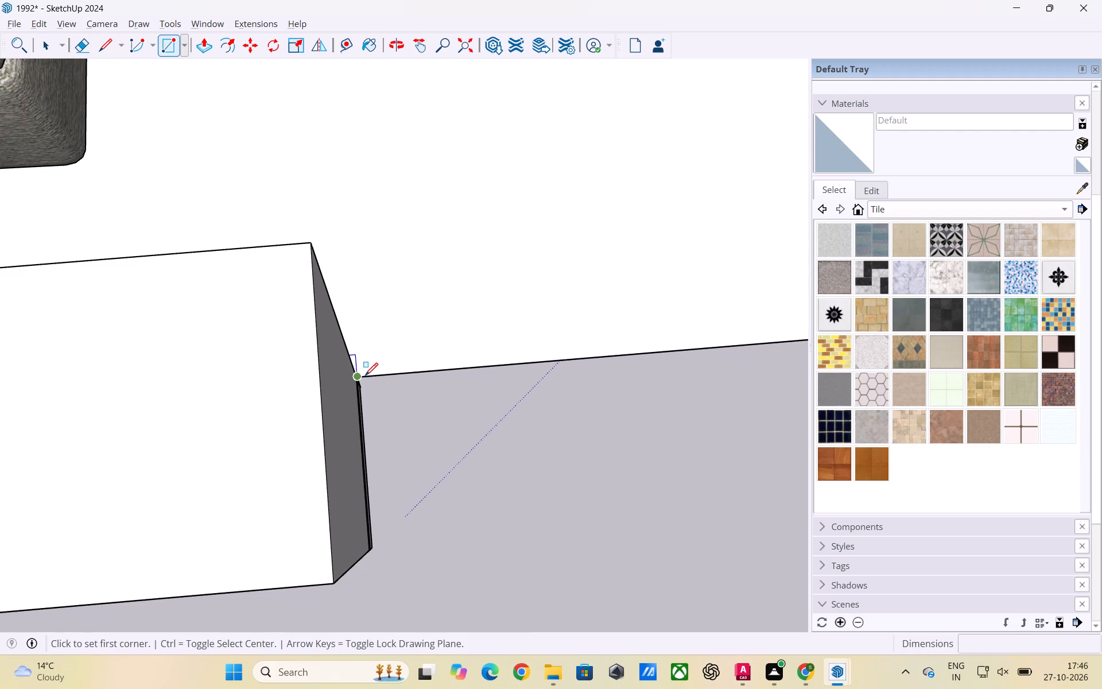
click(363, 374)
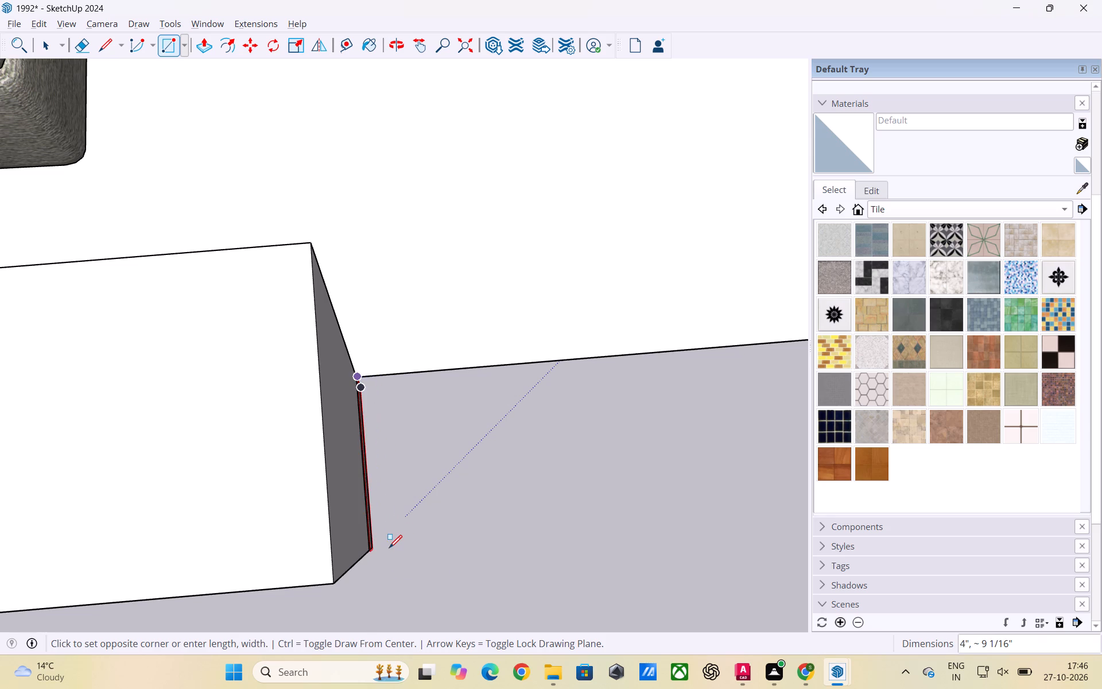
middle_drag(391, 550, 397, 482)
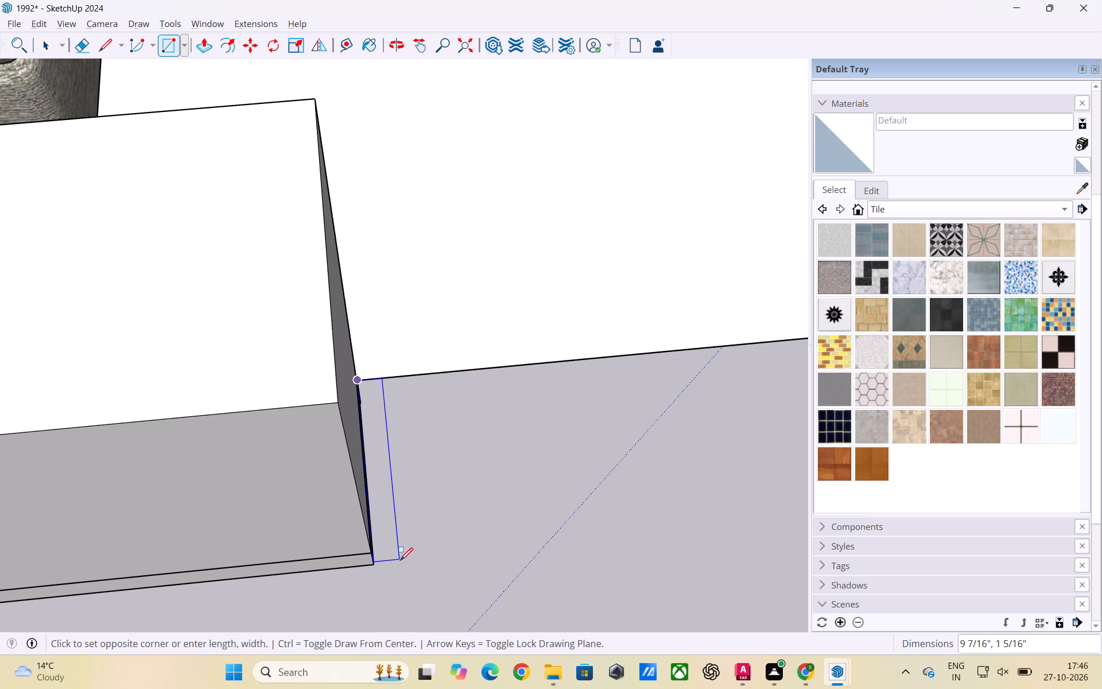
click(401, 560)
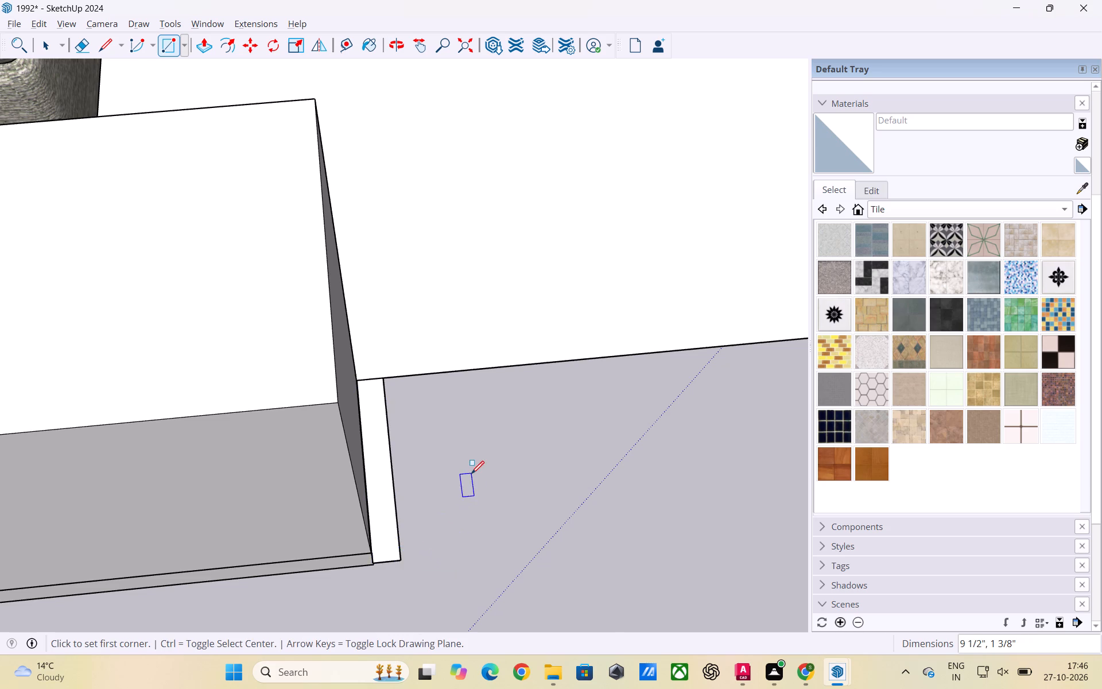
scroll(471, 474, down, 6)
key(space)
Draw a flat rectangle about 1 7/8" by 10 3/16" in the gap, along the foot of the right low wall's end.
scroll(476, 520, up, 2)
scroll(395, 433, down, 7)
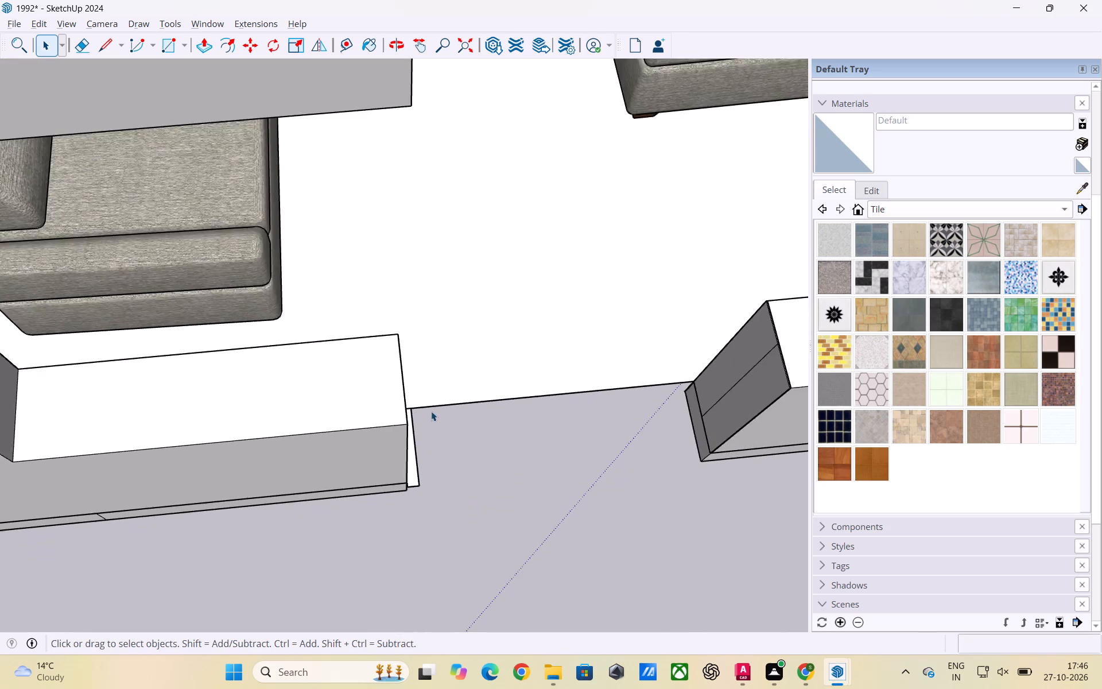
scroll(431, 411, down, 2)
middle_drag(446, 444, 373, 455)
scroll(384, 454, up, 2)
scroll(373, 450, down, 3)
scroll(596, 465, up, 1)
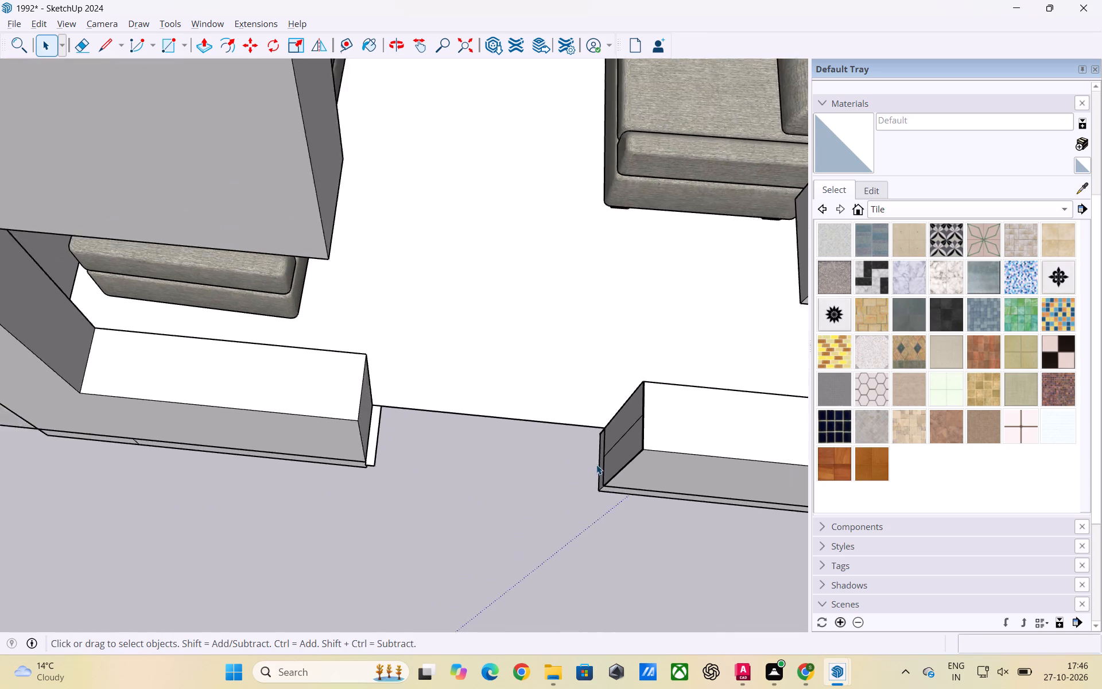
scroll(596, 465, up, 3)
key(r)
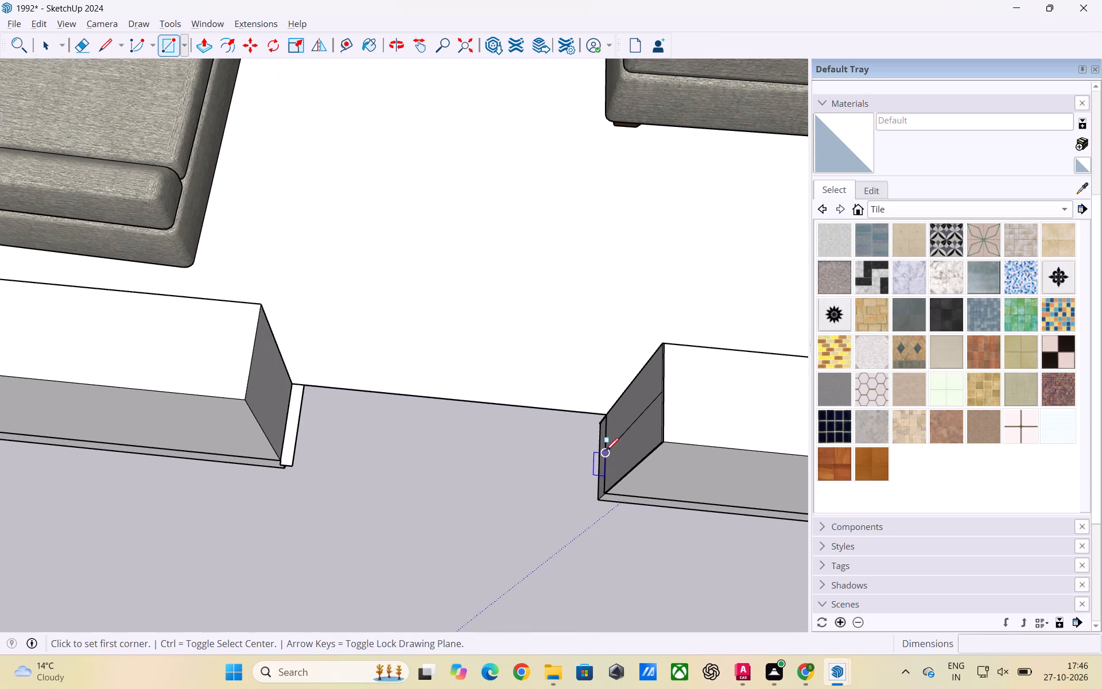
scroll(603, 451, up, 3)
click(596, 516)
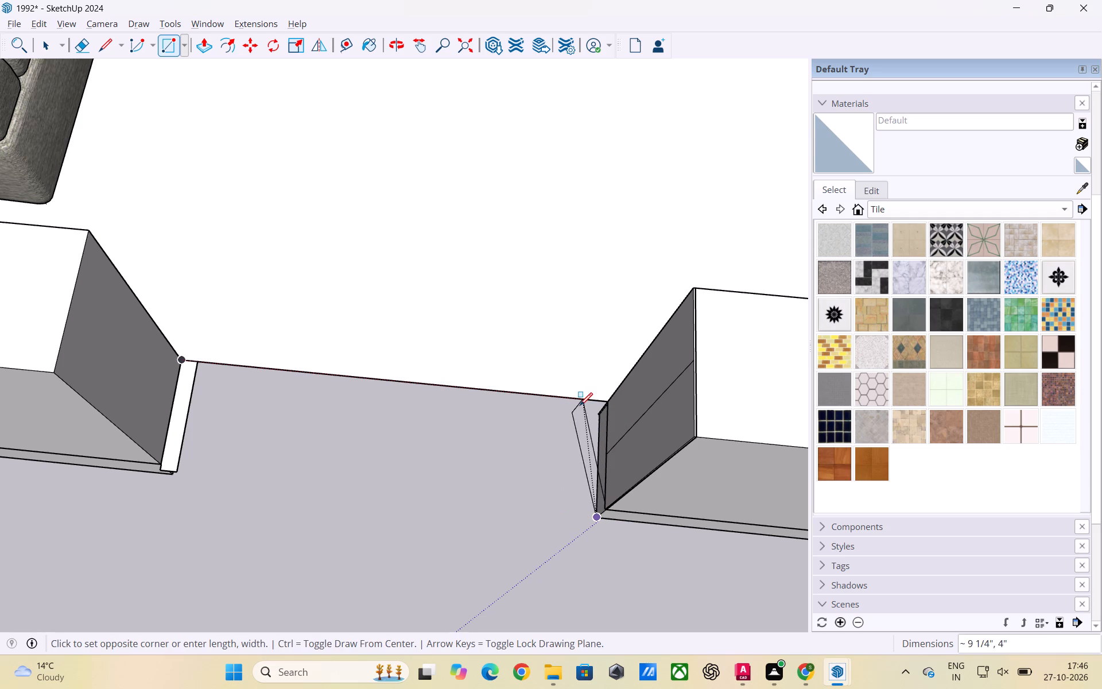
key(Up)
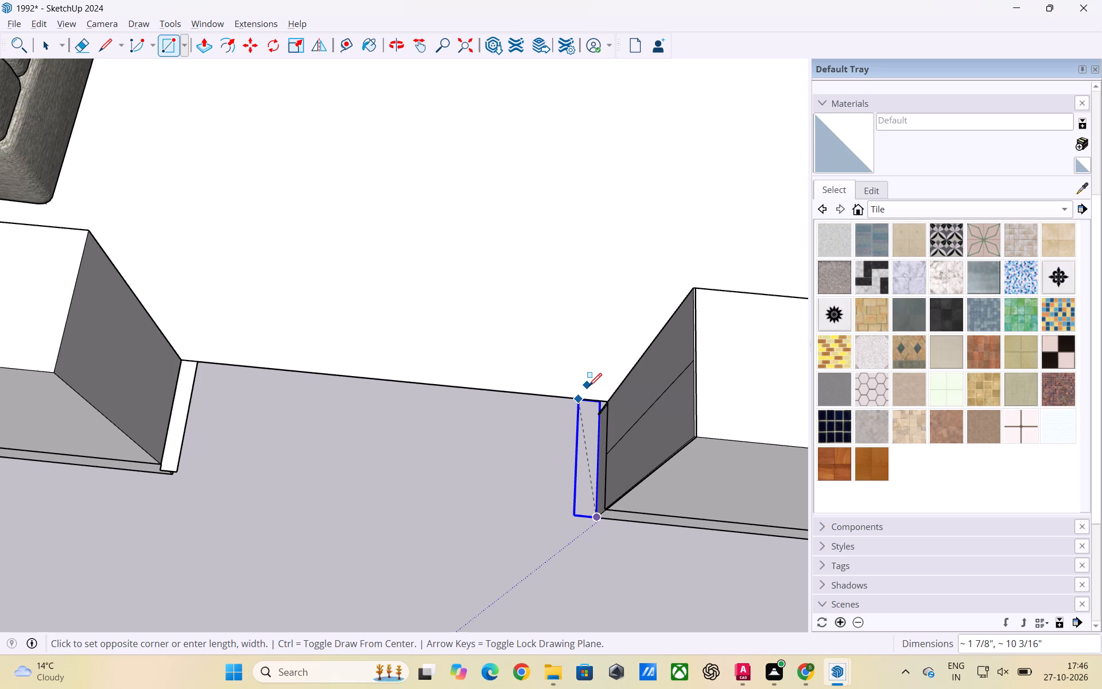
click(592, 386)
key(space)
scroll(563, 395, down, 6)
key(space)
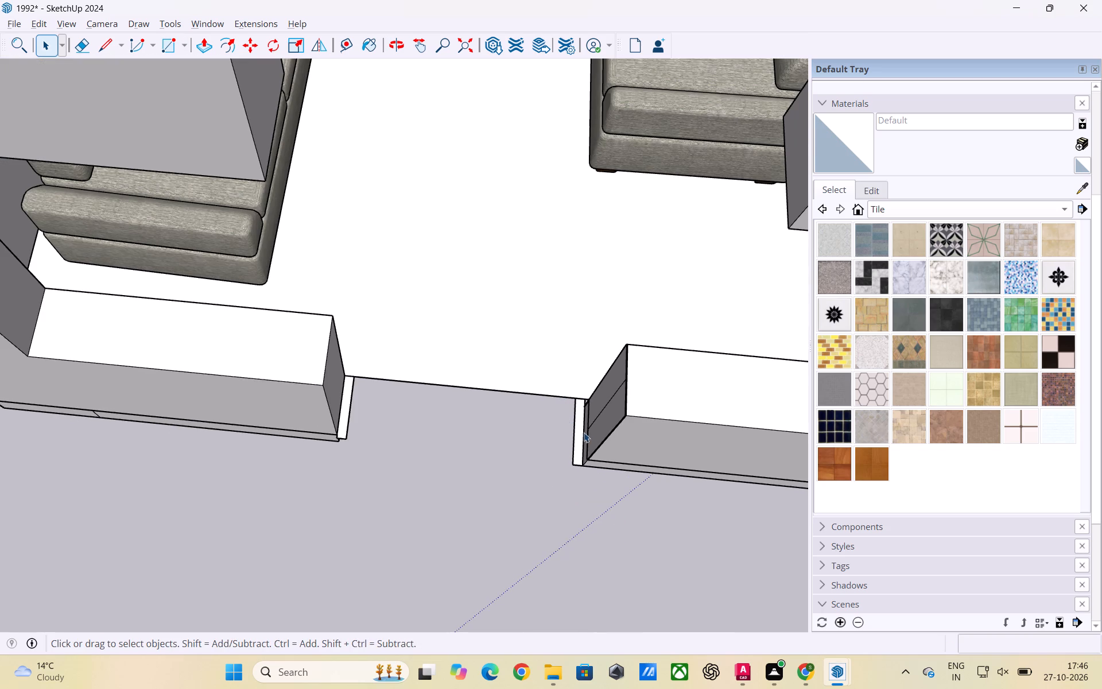
Group the face and edges of the flat rectangle at the right low wall's end.
click(580, 433)
click(580, 433)
right_click(576, 438)
click(602, 578)
click(600, 545)
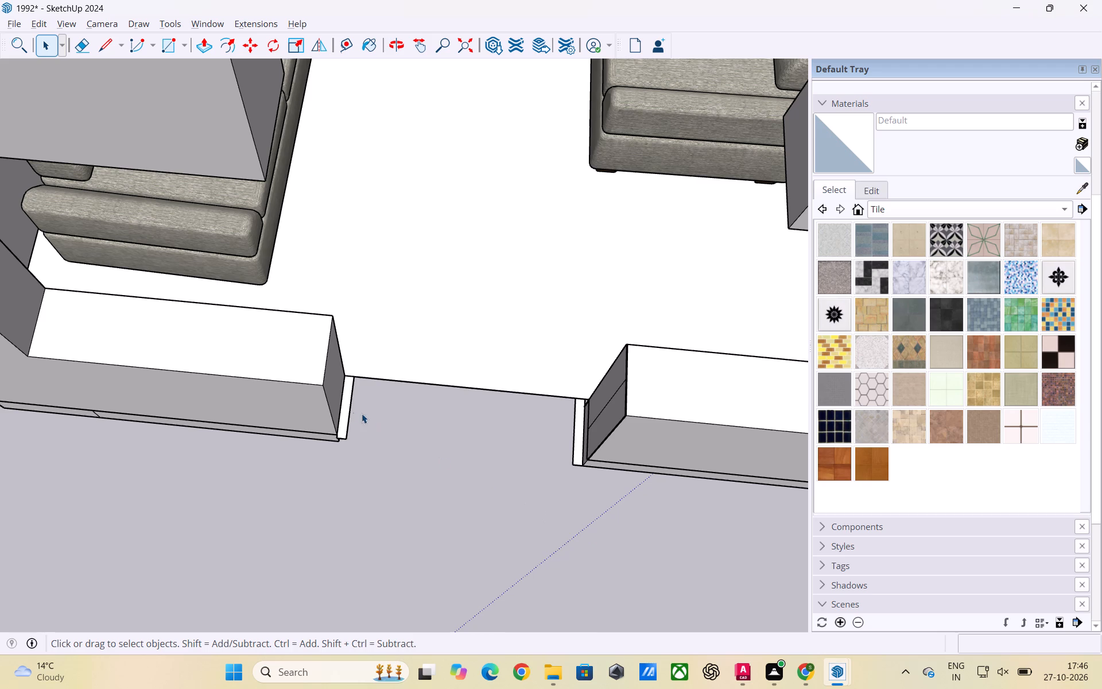
Group the face and edges of the flat rectangle at the left low wall's end.
click(343, 410)
double_click(345, 410)
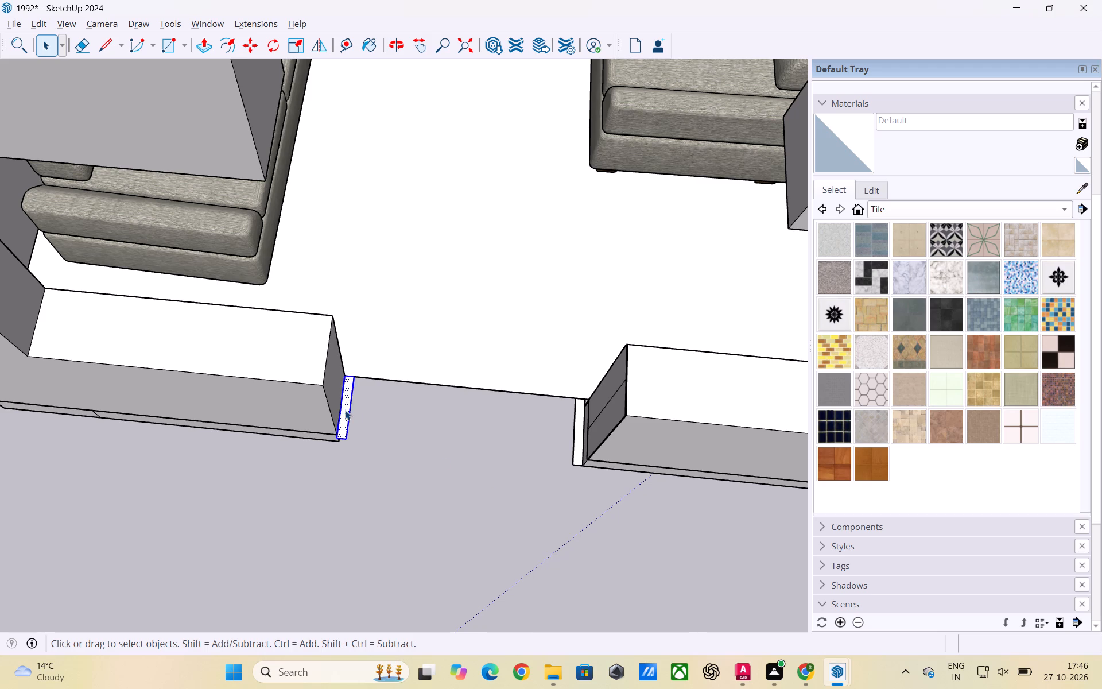
right_click(345, 410)
click(405, 547)
click(590, 552)
scroll(440, 411, down, 5)
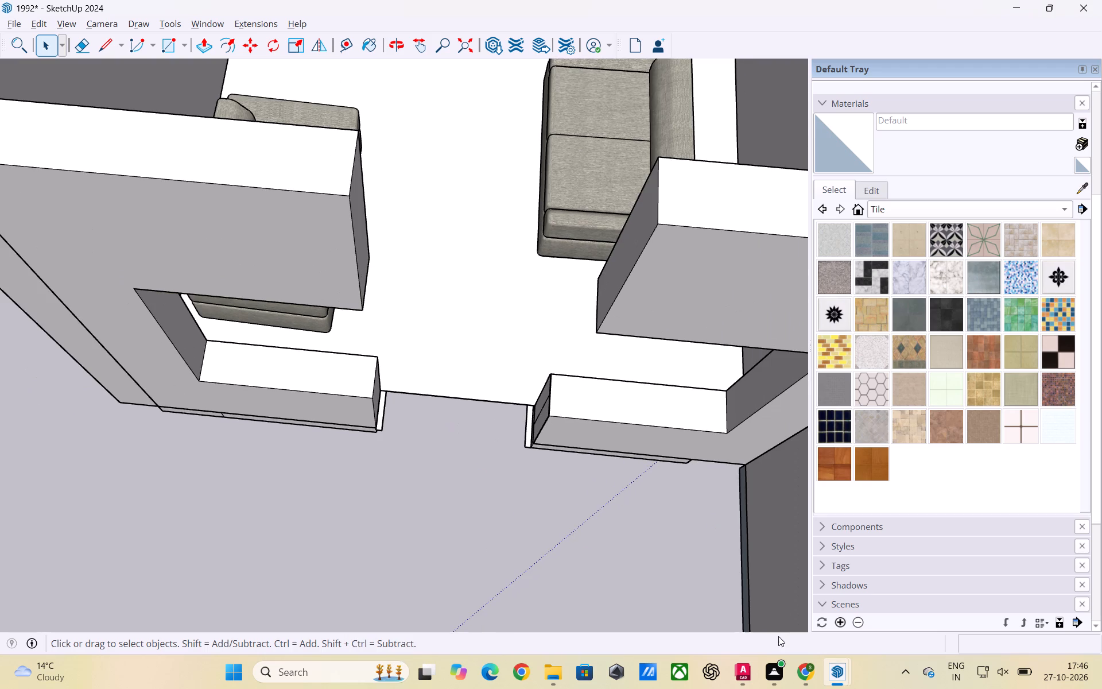
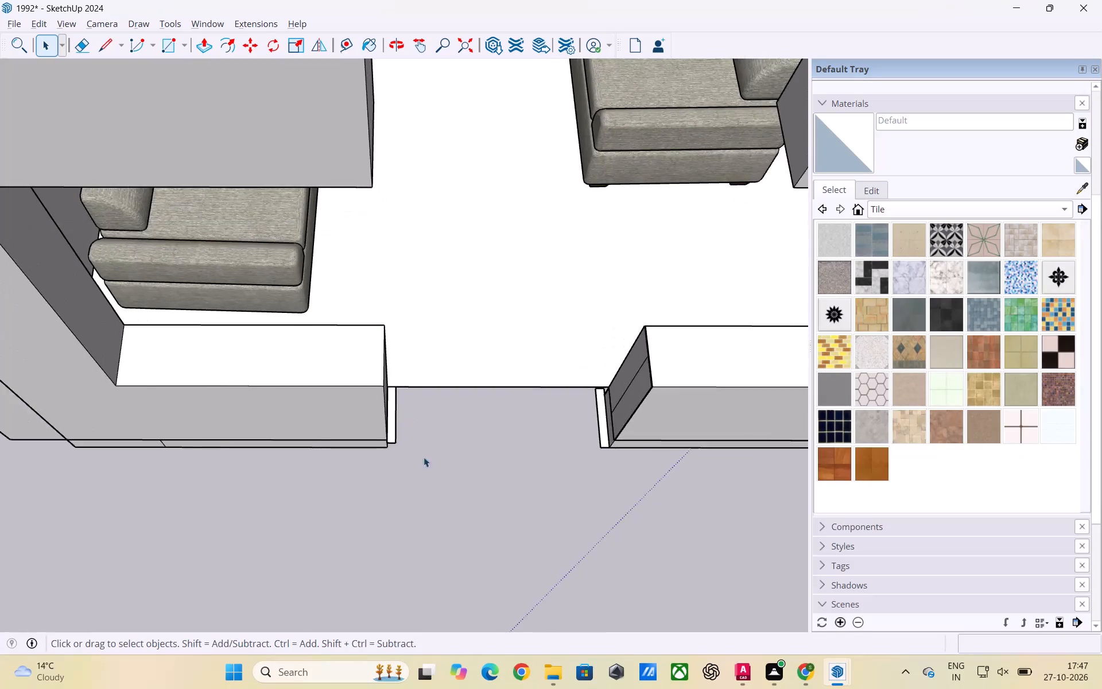
Examine the flat strips at both ends of the sofa room's outer wall gap from several angles.
middle_drag(428, 485, 337, 478)
scroll(358, 446, up, 5)
middle_drag(372, 449, 386, 344)
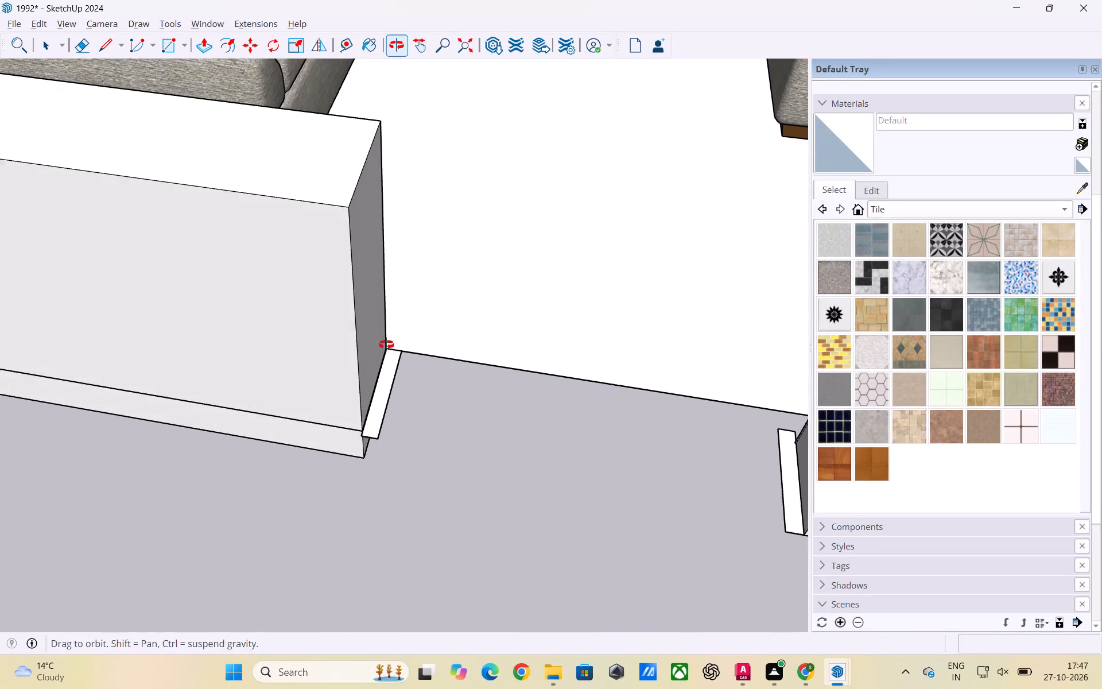
middle_drag(386, 344, 387, 343)
scroll(384, 462, up, 3)
middle_drag(367, 467, 374, 360)
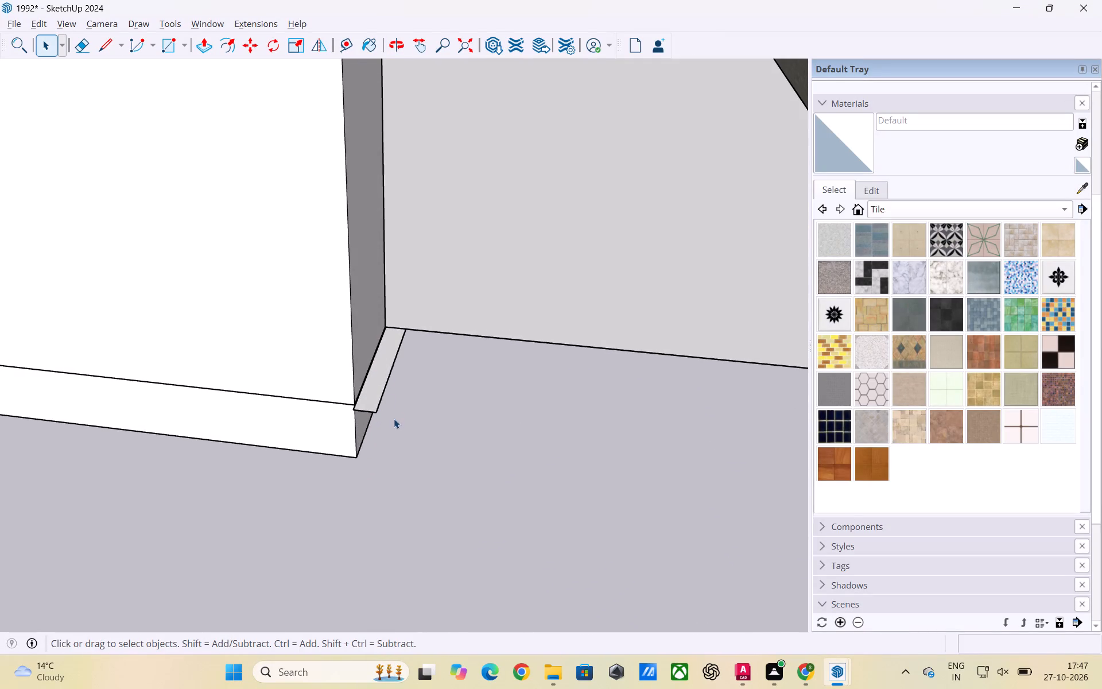
scroll(394, 419, down, 3)
middle_drag(422, 415, 261, 435)
scroll(387, 407, up, 2)
scroll(125, 342, down, 7)
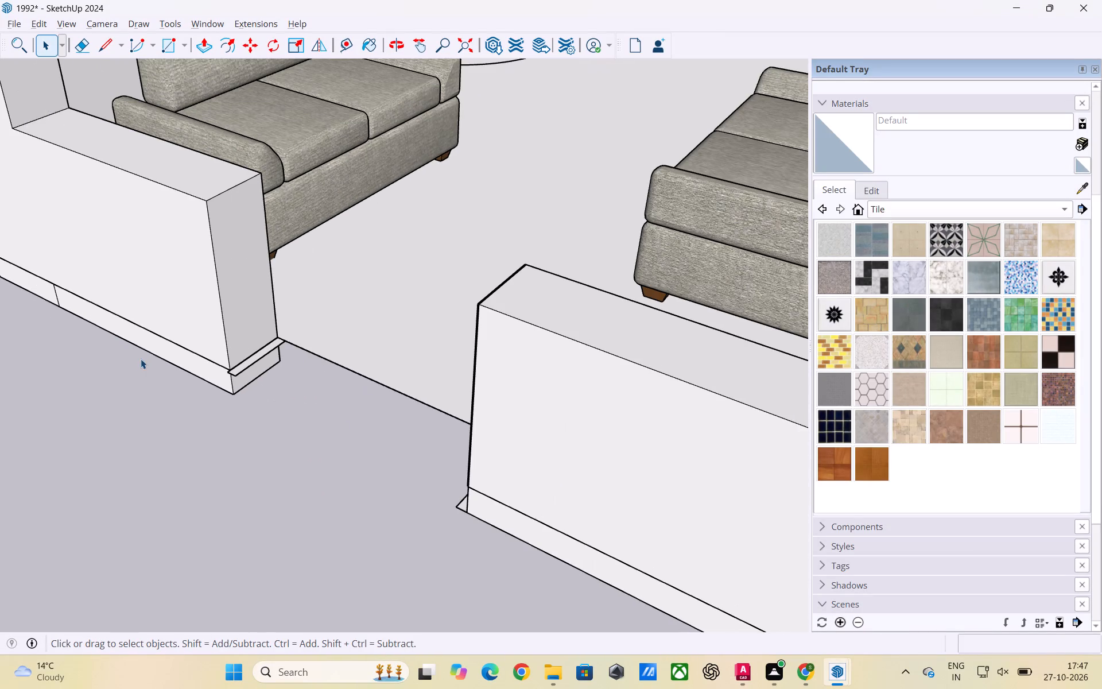
middle_drag(257, 403, 564, 354)
scroll(483, 455, up, 3)
middle_drag(454, 465, 445, 299)
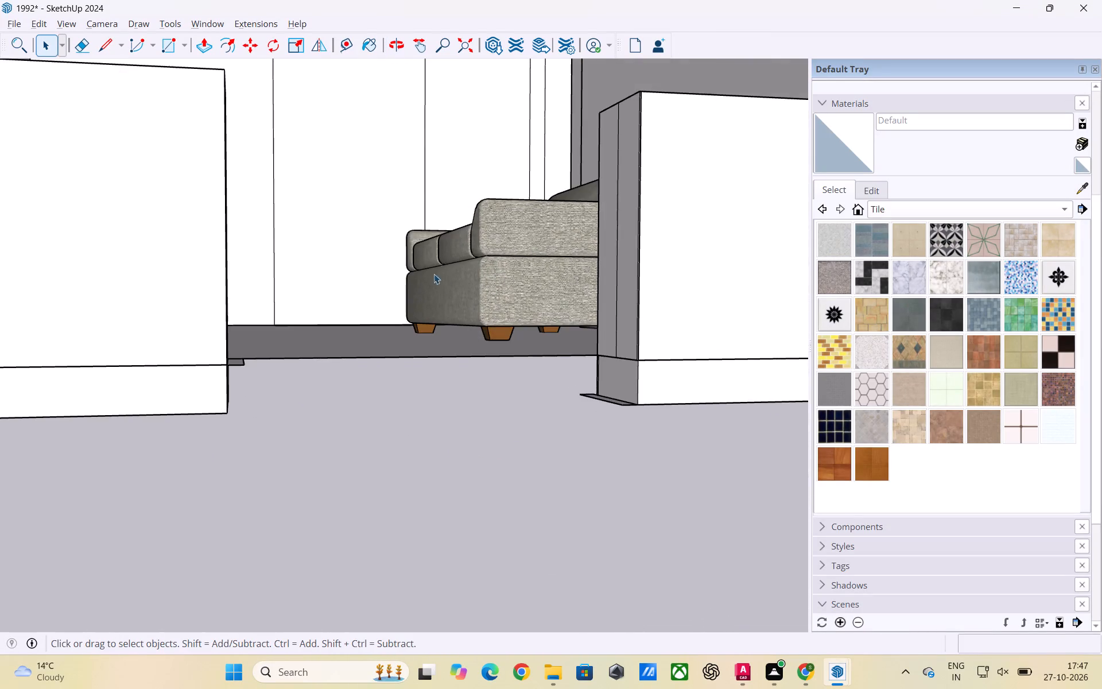
scroll(403, 312, up, 3)
scroll(455, 409, down, 10)
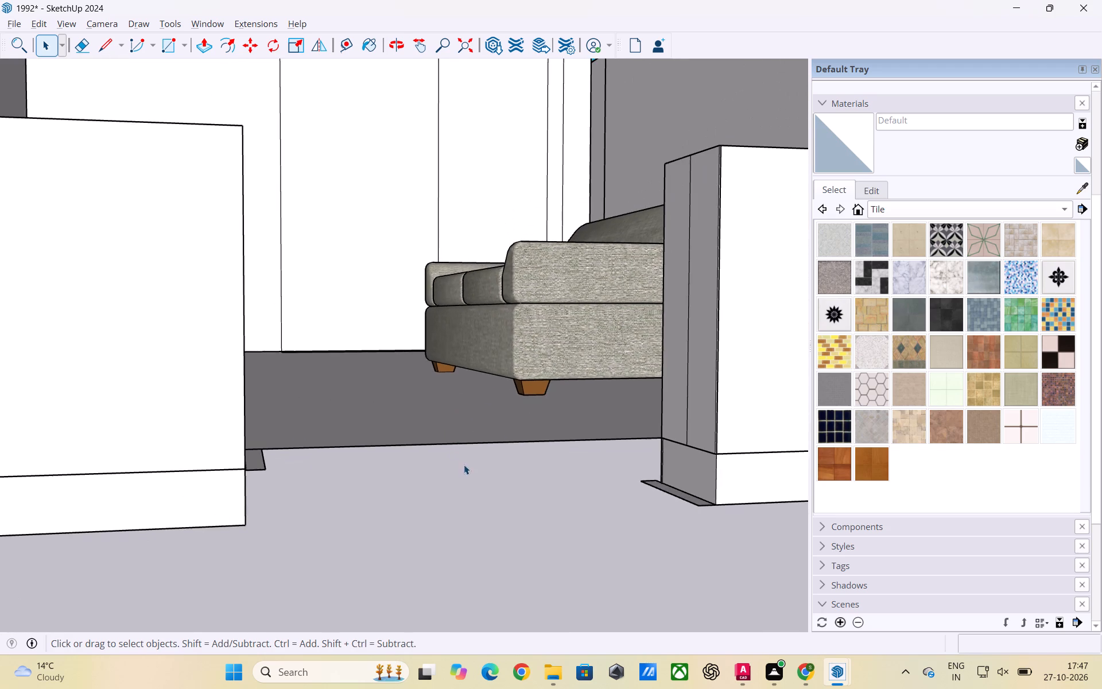
middle_drag(464, 465, 457, 454)
scroll(250, 389, up, 2)
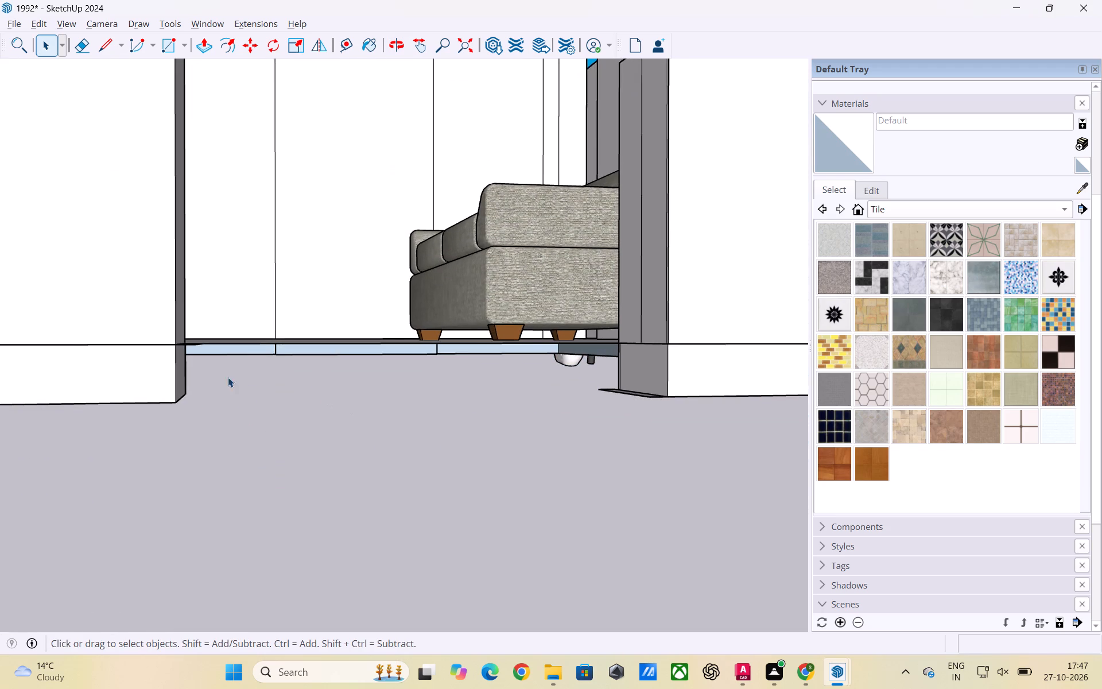
scroll(199, 362, up, 2)
scroll(407, 372, down, 7)
middle_drag(298, 345, 298, 475)
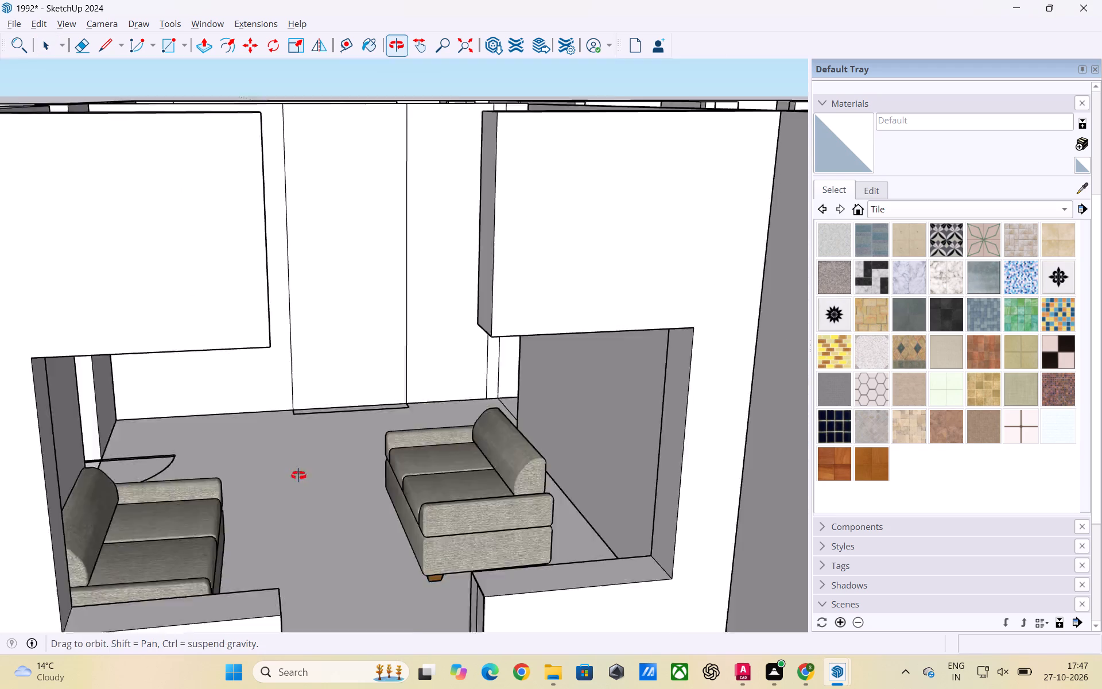
middle_drag(298, 475, 298, 481)
scroll(399, 201, down, 6)
middle_drag(403, 407, 413, 505)
scroll(414, 219, down, 3)
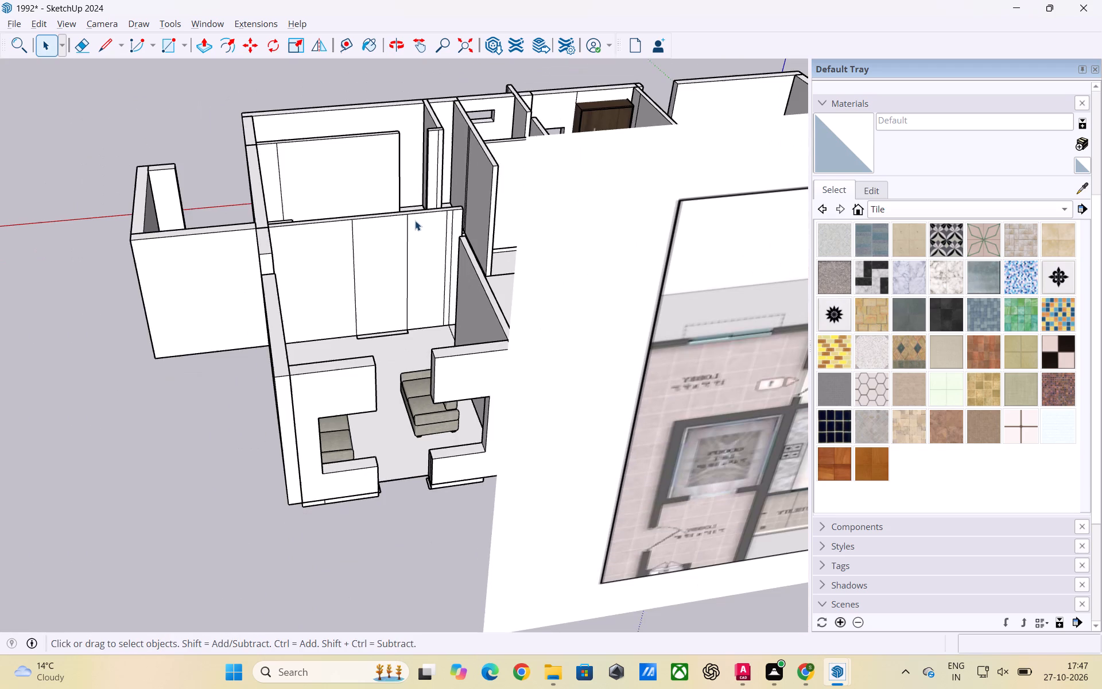
scroll(415, 220, down, 2)
scroll(437, 426, up, 9)
scroll(418, 441, down, 1)
scroll(417, 430, up, 9)
Extrude the flat strip at the right low wall's end upward to the top of the outer wall, inside its group.
middle_drag(421, 425, 427, 473)
scroll(424, 462, up, 5)
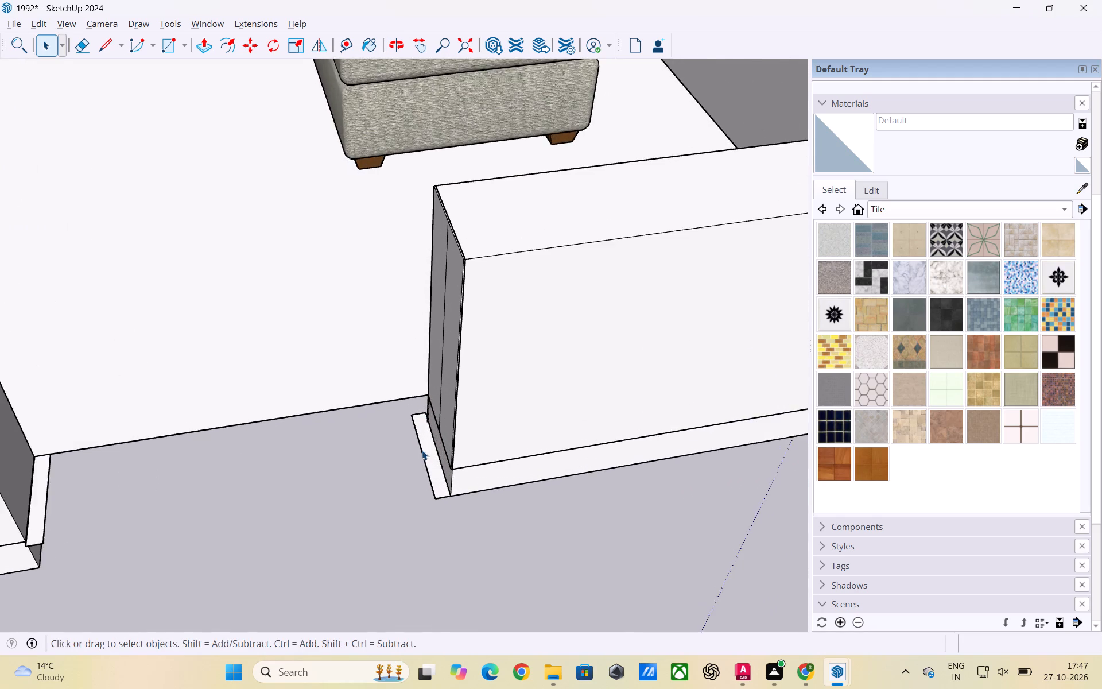
middle_drag(422, 448, 436, 548)
double_click(433, 417)
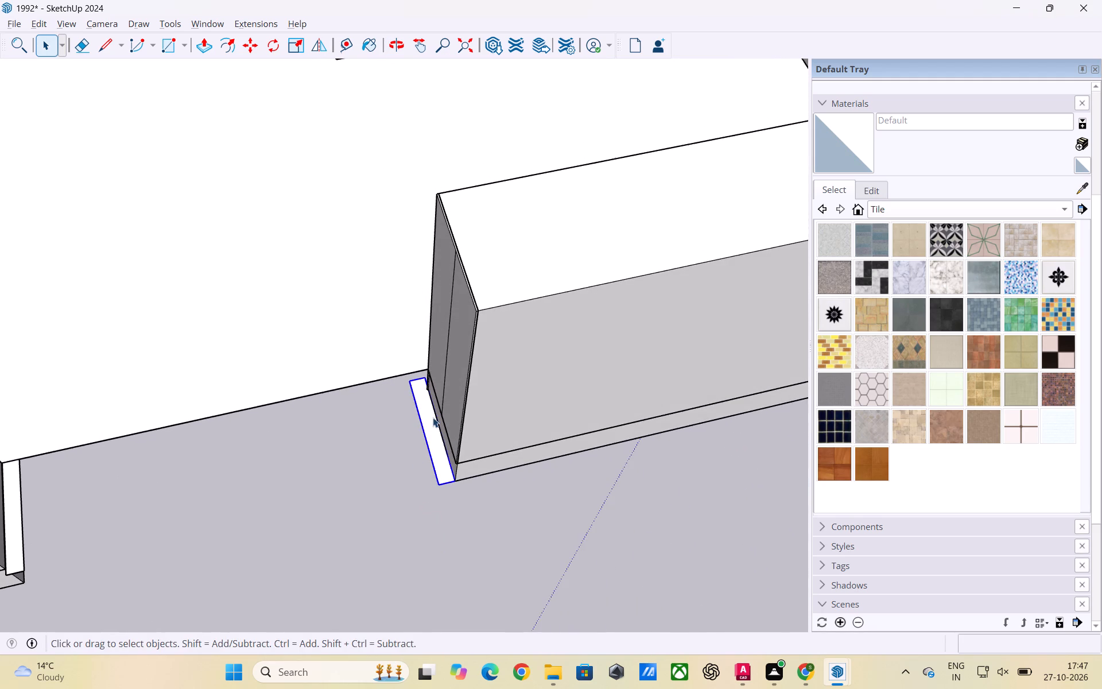
click(429, 420)
key(p)
click(429, 420)
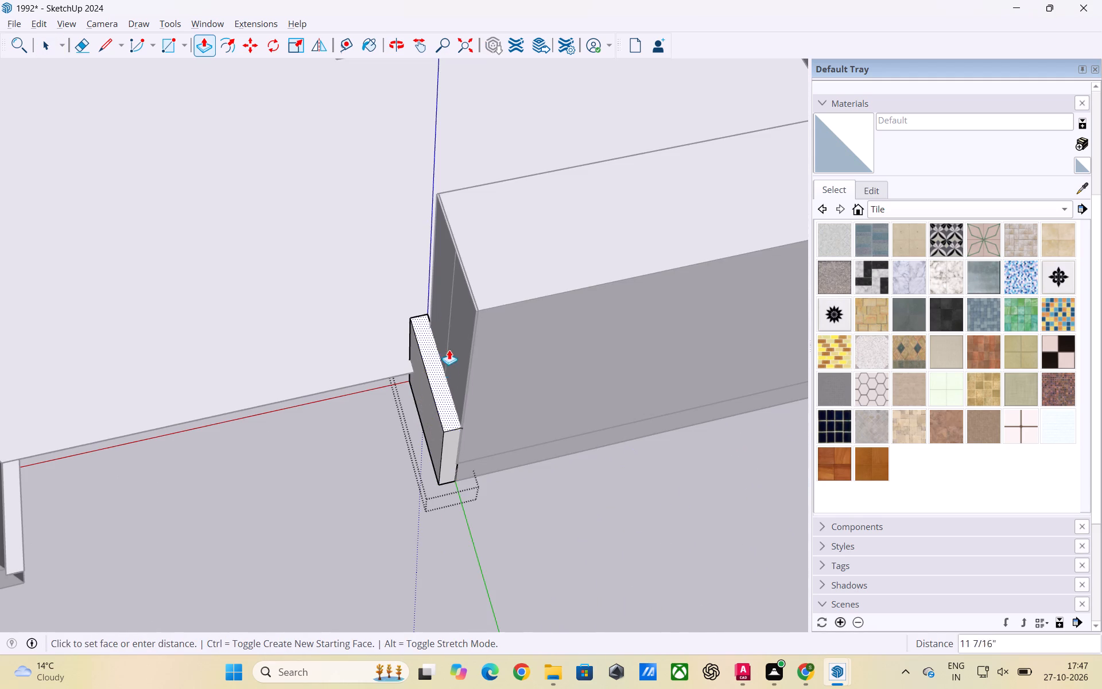
scroll(474, 276, down, 3)
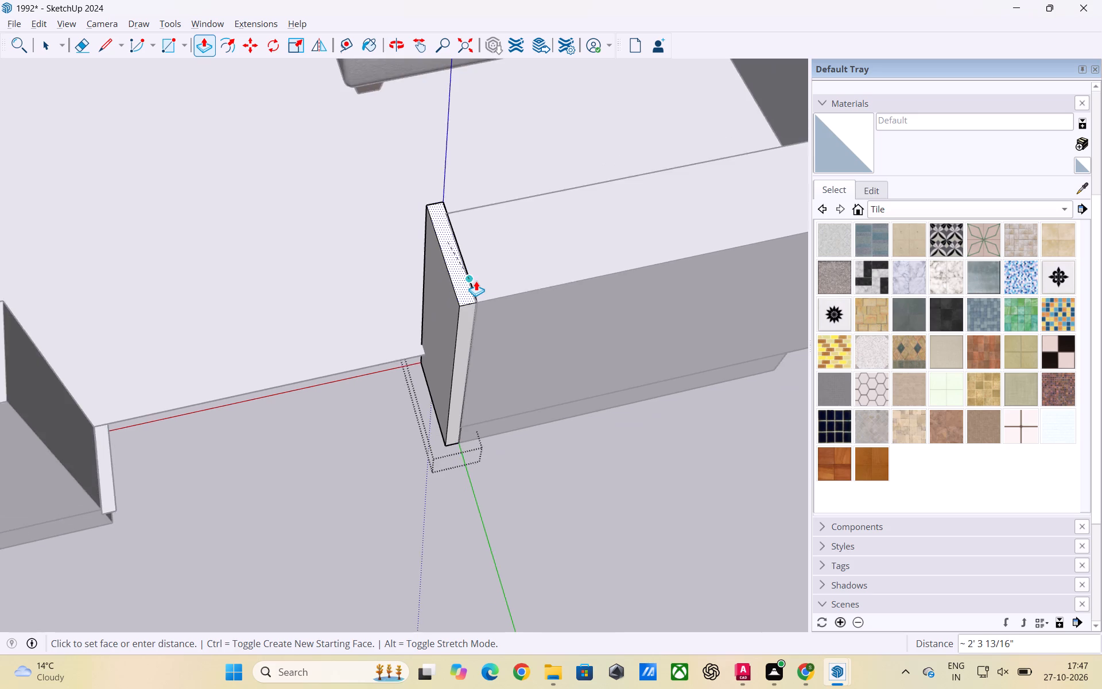
scroll(476, 281, down, 12)
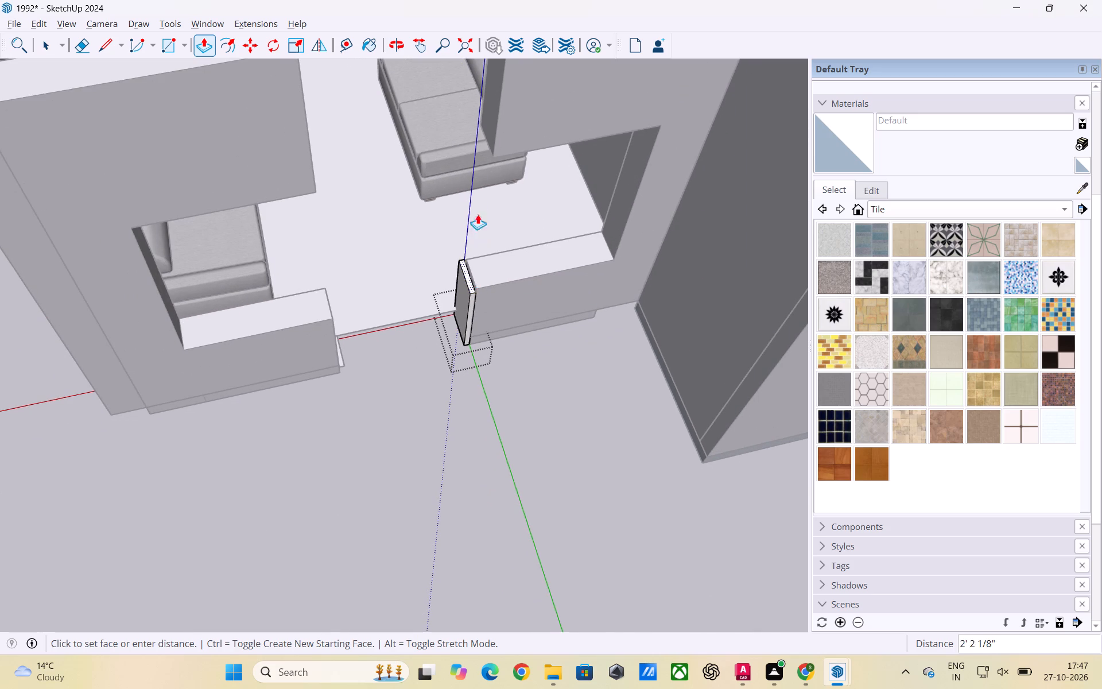
scroll(460, 208, down, 7)
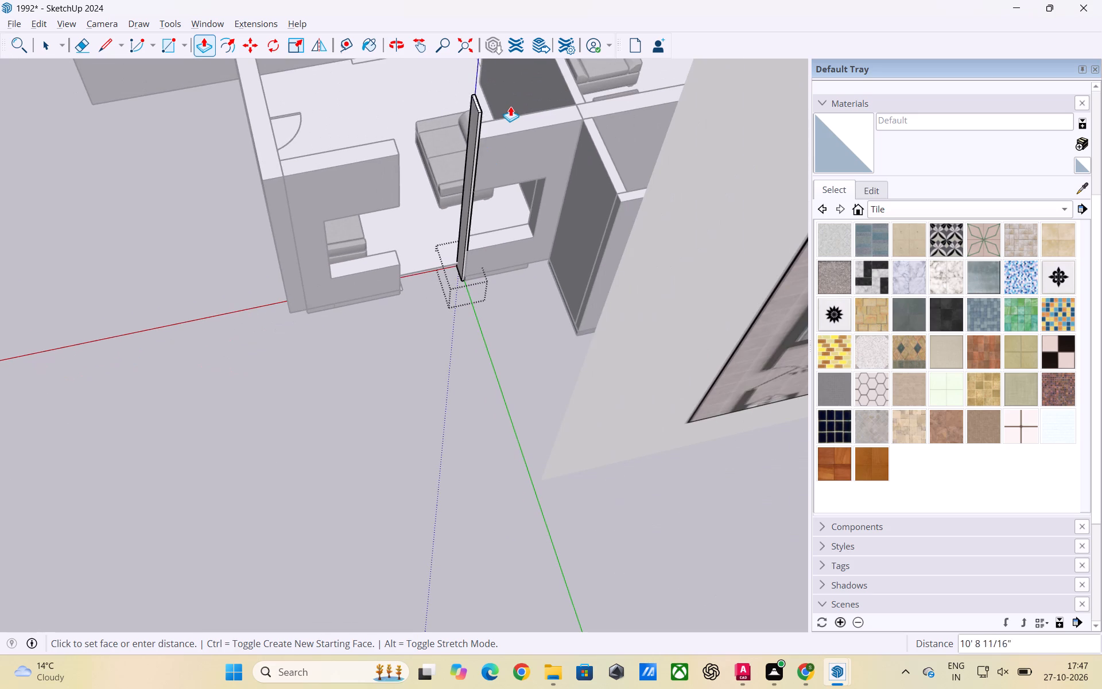
click(512, 116)
key(space)
click(531, 320)
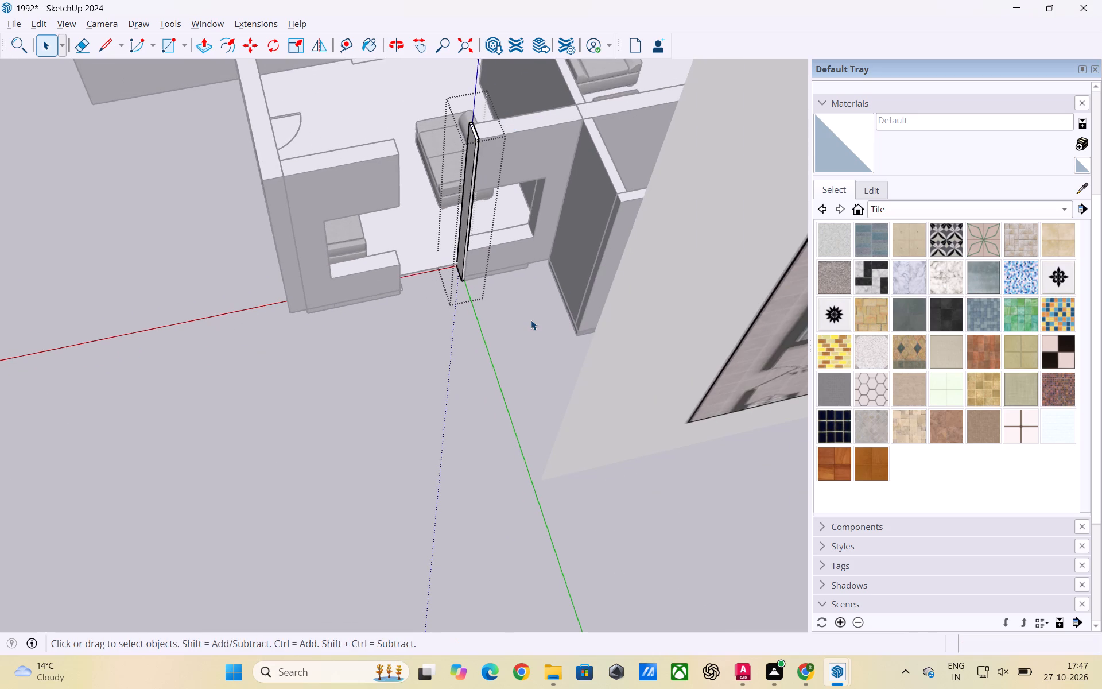
Extrude the flat strip at the left low wall's end upward 9' to the top of the outer wall, inside its group.
scroll(492, 282, down, 2)
middle_drag(499, 292, 338, 308)
scroll(405, 255, up, 5)
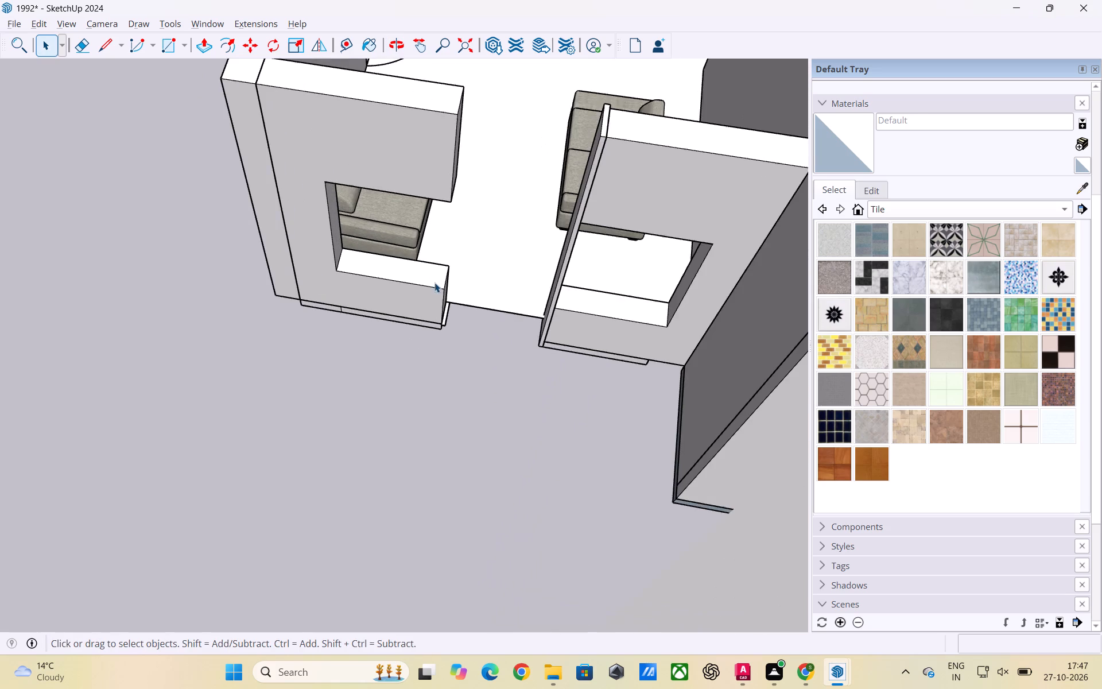
scroll(434, 282, up, 3)
scroll(370, 242, down, 3)
scroll(426, 291, up, 3)
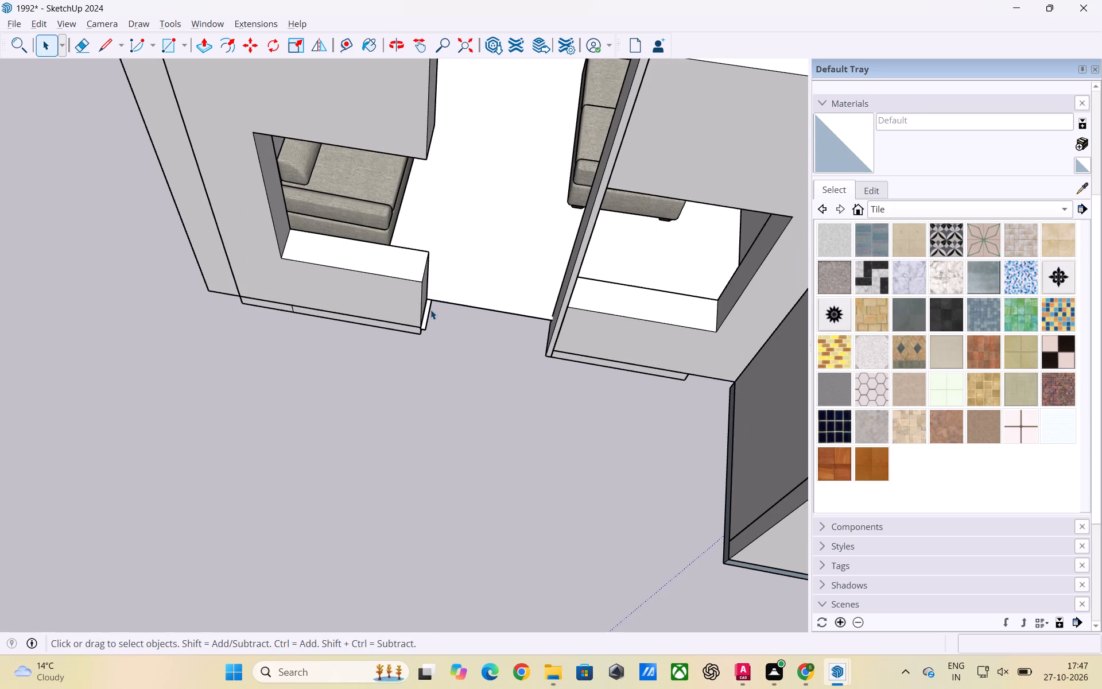
triple_click(428, 312)
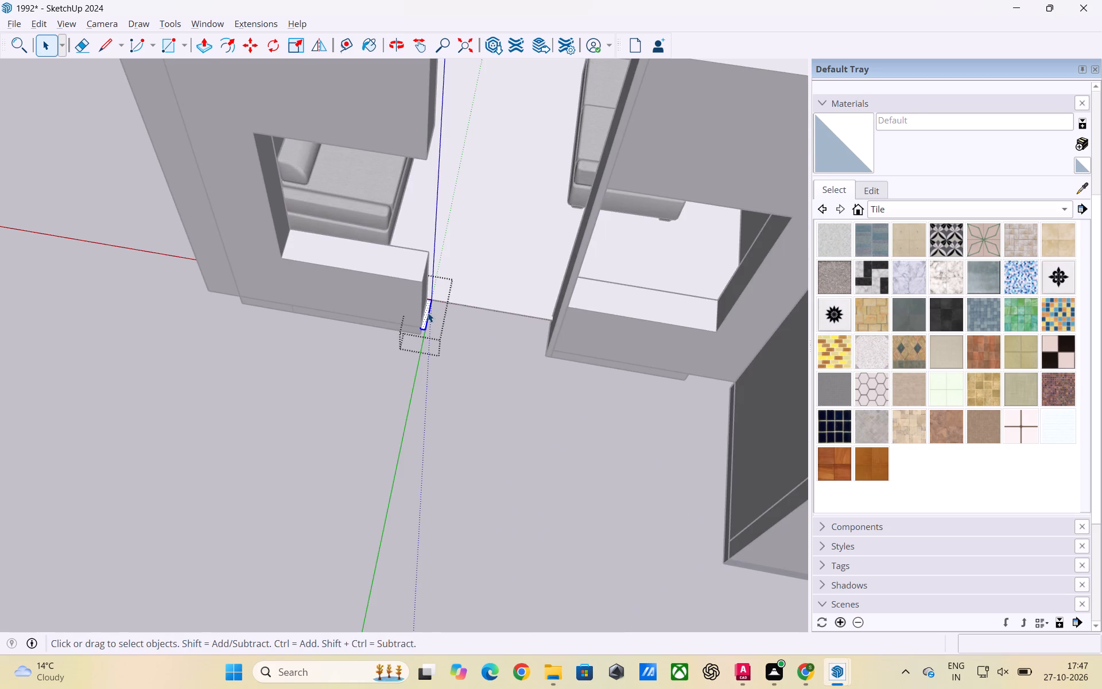
key(p)
click(428, 312)
scroll(436, 175, down, 1)
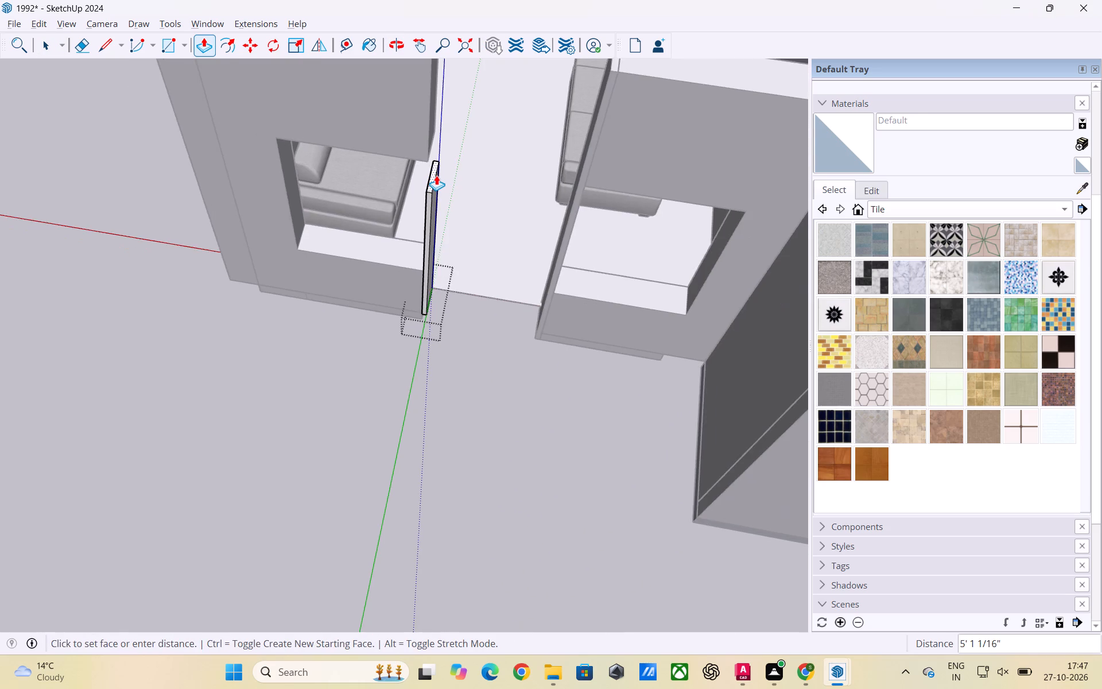
scroll(436, 175, down, 5)
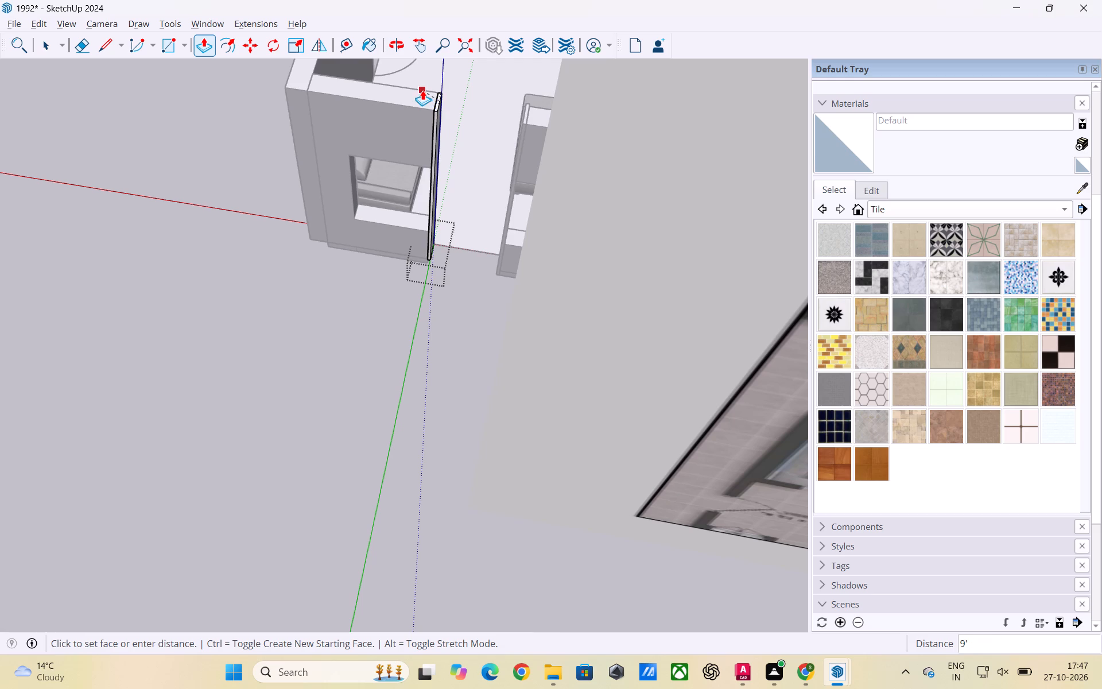
click(418, 90)
key(space)
click(509, 354)
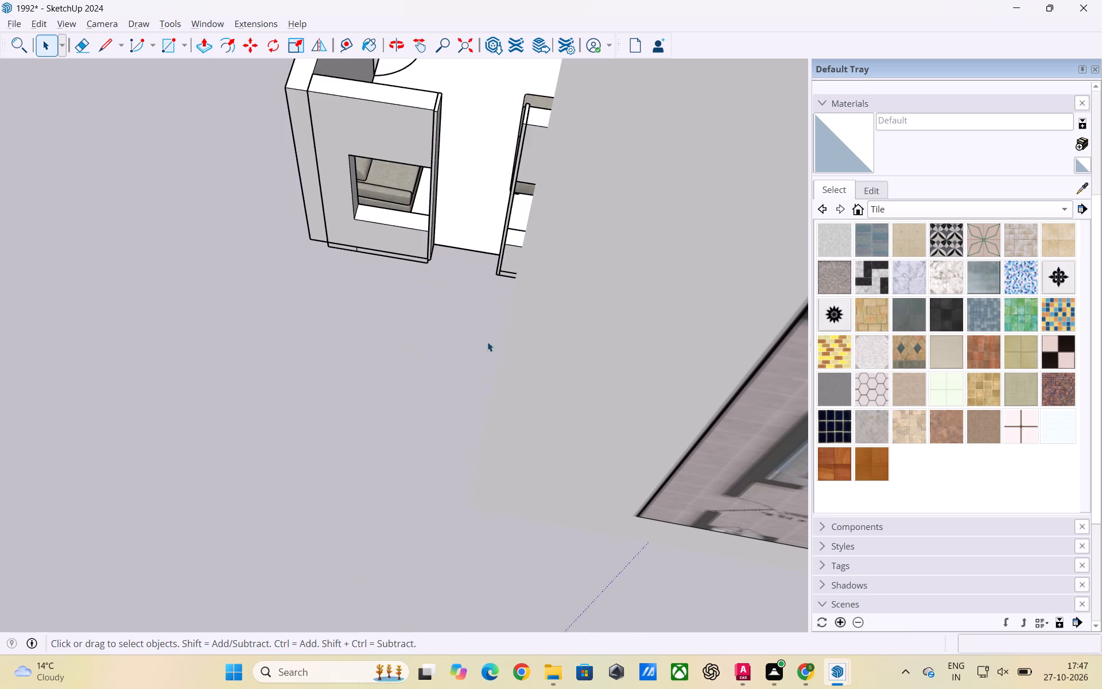
Push the room-side face of the right low wall's strip in about 1 1/4", flush with the wall's inner face.
scroll(421, 284, down, 3)
scroll(436, 243, up, 3)
middle_drag(434, 242, 544, 282)
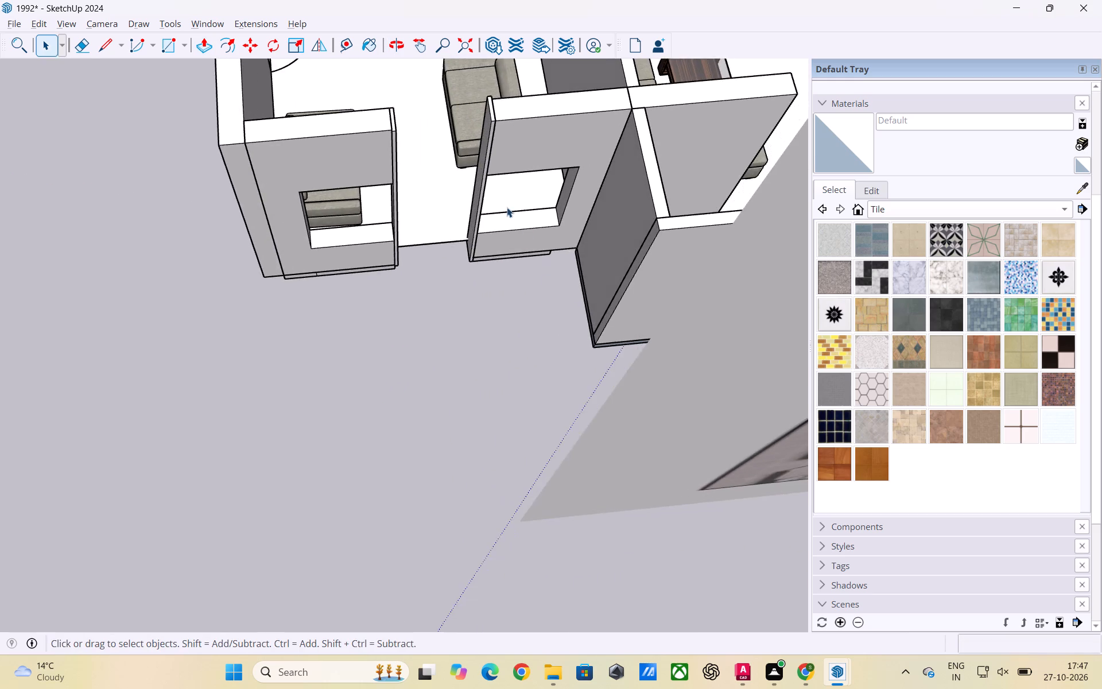
scroll(507, 207, up, 4)
middle_drag(433, 246, 651, 209)
scroll(382, 266, up, 3)
middle_drag(348, 272, 607, 266)
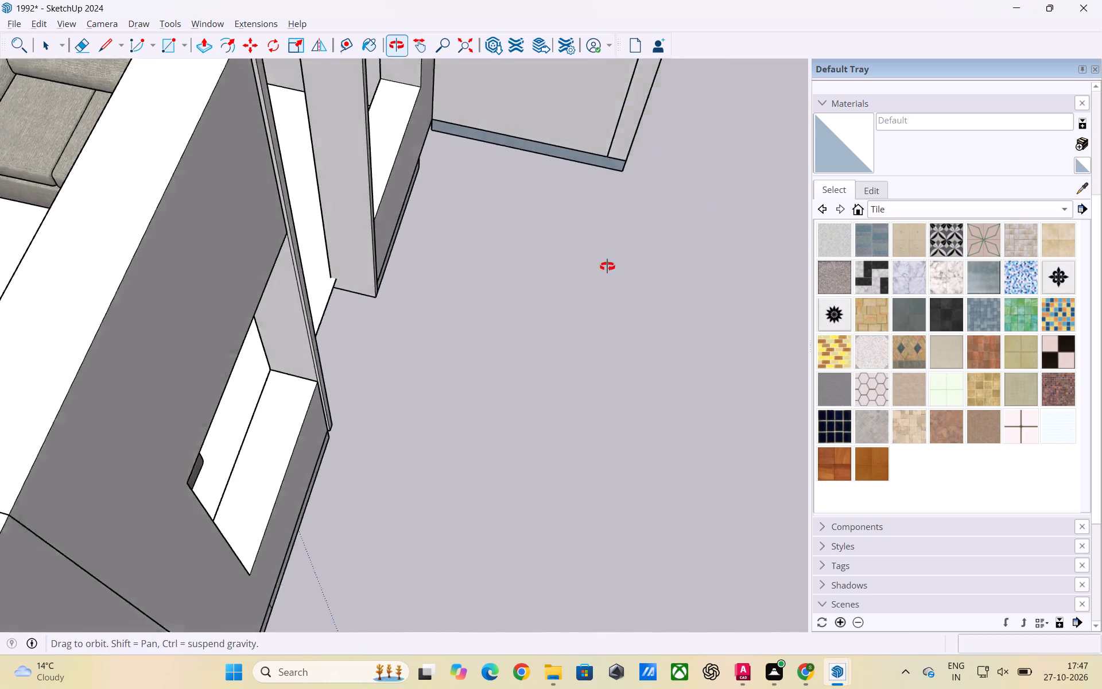
middle_drag(607, 266, 626, 262)
scroll(443, 268, down, 3)
middle_drag(117, 297, 631, 327)
scroll(412, 331, up, 3)
middle_drag(223, 416, 374, 369)
scroll(298, 394, down, 3)
scroll(285, 488, up, 6)
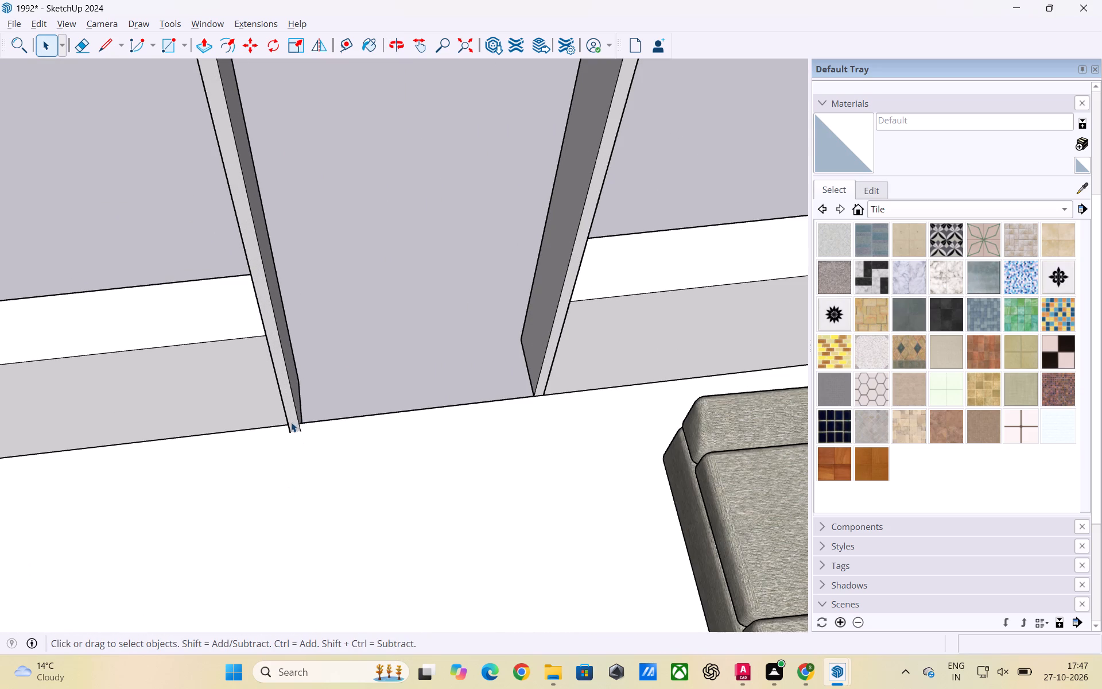
click(291, 423)
double_click(291, 423)
click(291, 423)
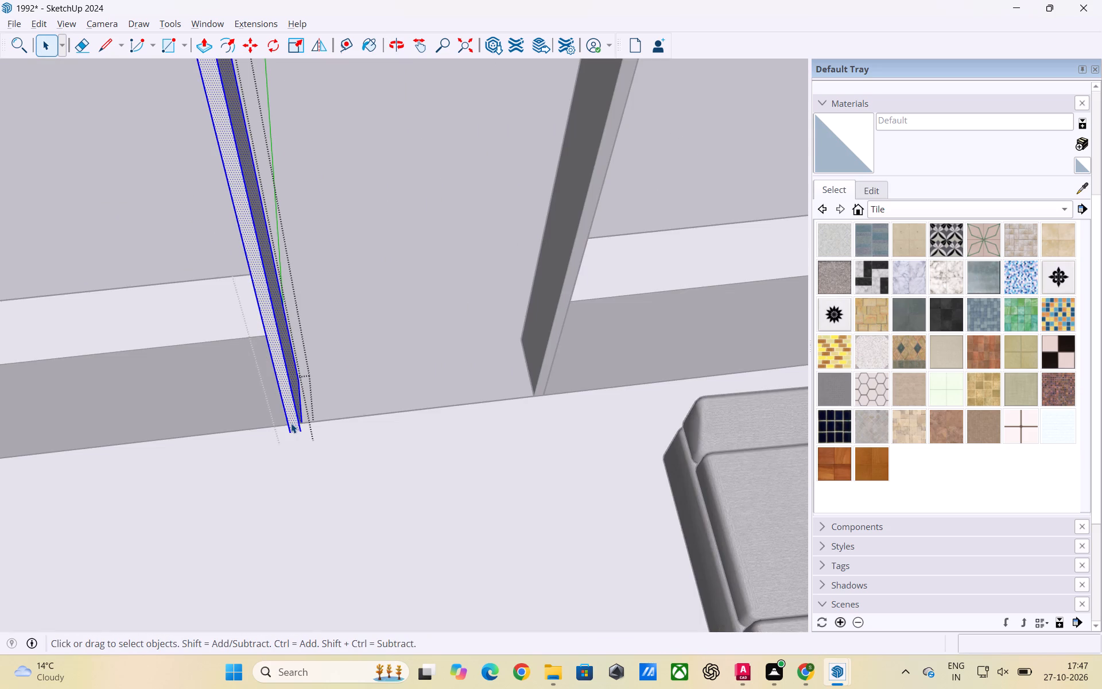
click(291, 423)
key(p)
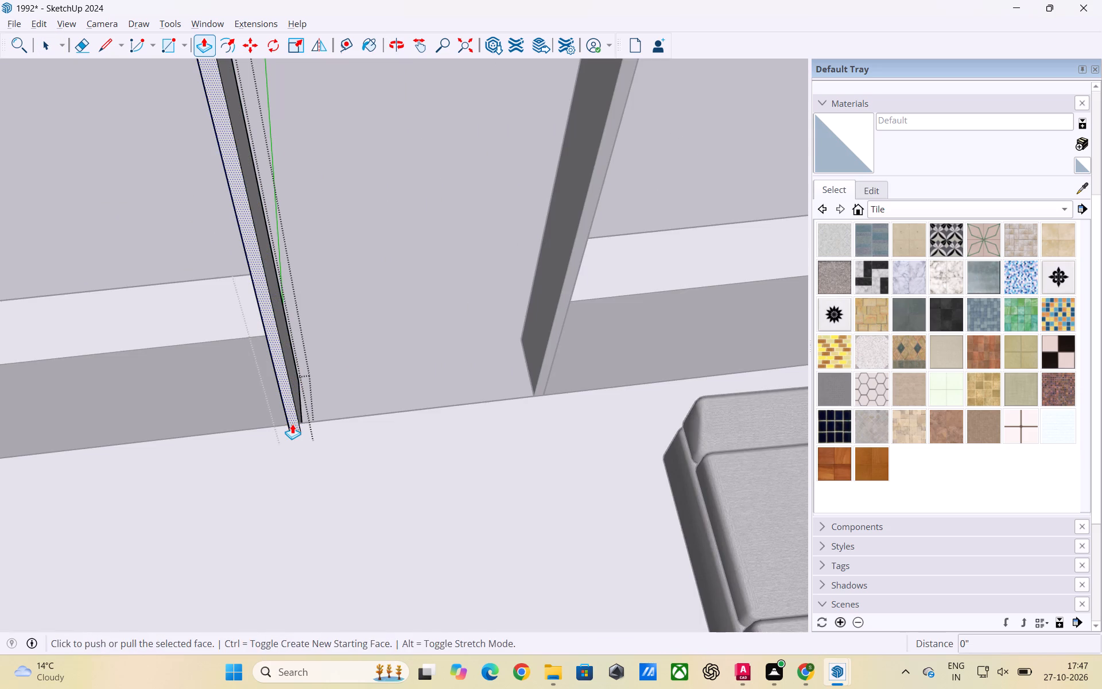
click(292, 424)
scroll(296, 410, up, 3)
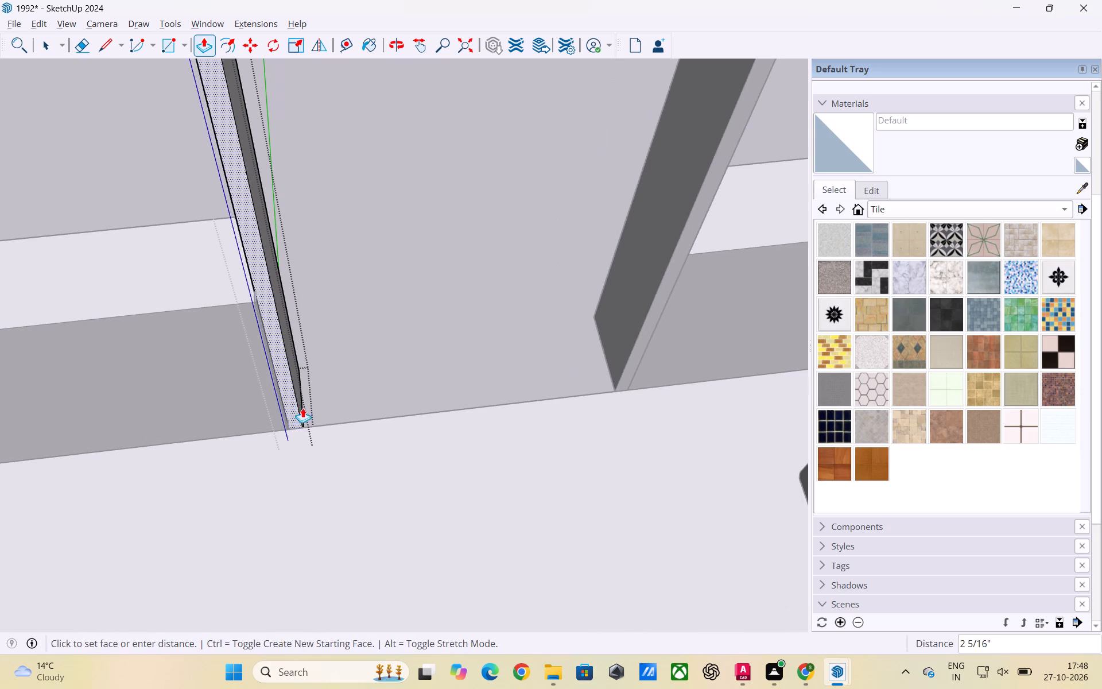
middle_drag(302, 408, 237, 428)
click(270, 400)
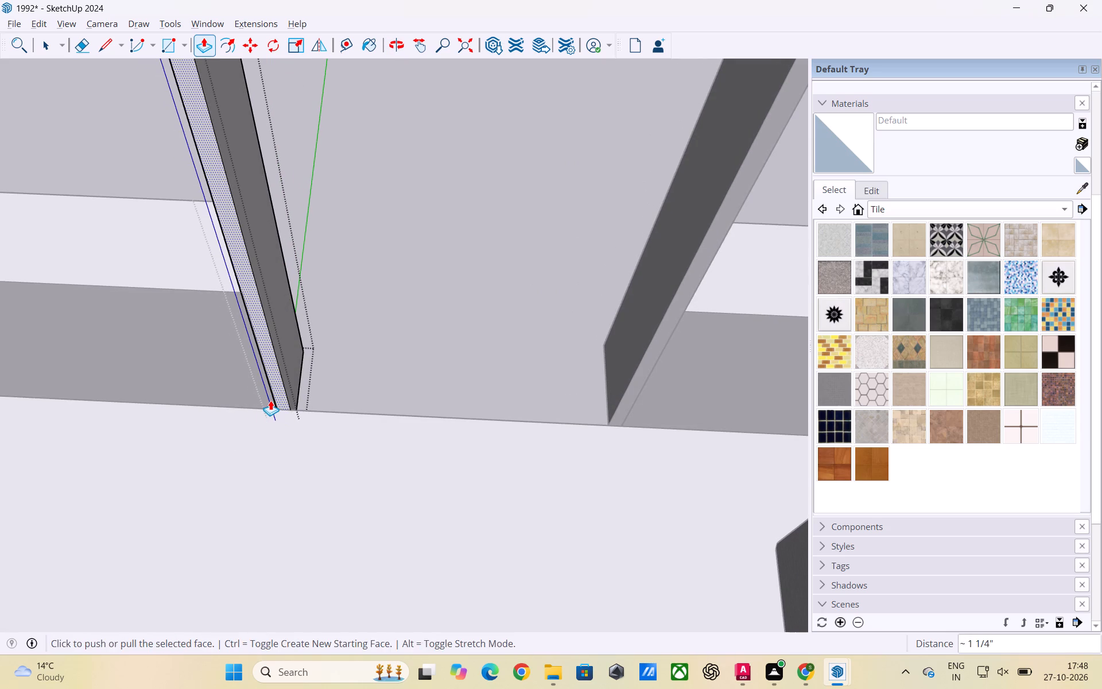
key(space)
click(421, 363)
Examine both full-height strips and the outer wall gap from inside and above the sofa room.
scroll(405, 379, up, 1)
scroll(406, 374, down, 6)
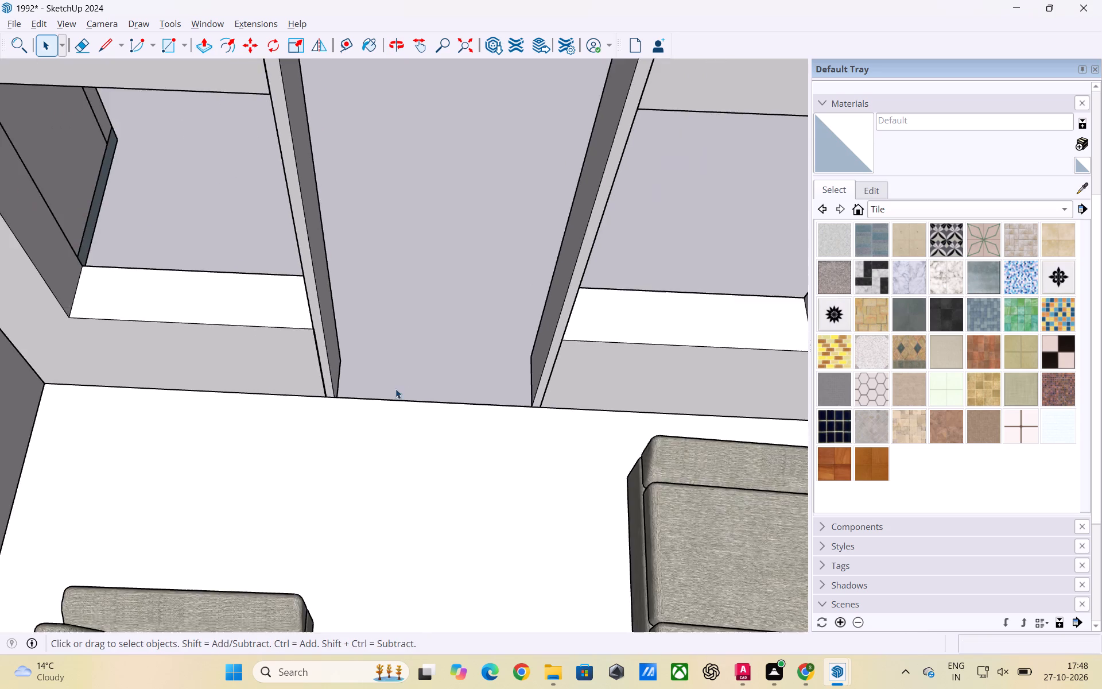
middle_drag(395, 383, 390, 490)
scroll(343, 419, up, 3)
scroll(441, 399, down, 3)
scroll(475, 354, down, 3)
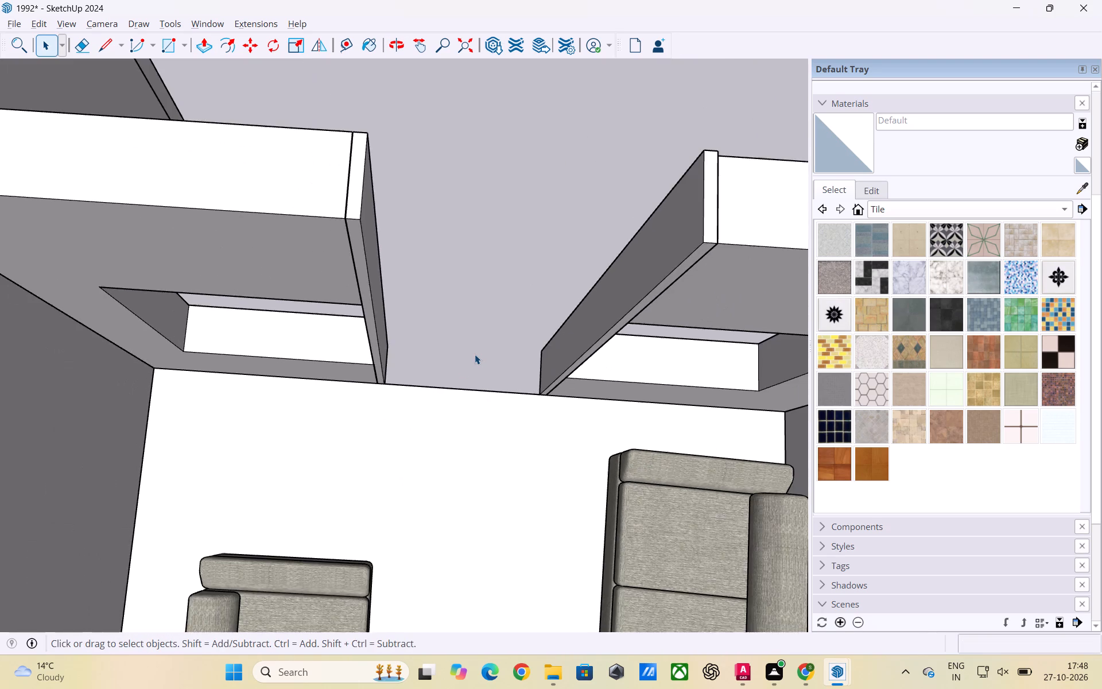
scroll(475, 354, down, 3)
middle_drag(549, 375, 343, 262)
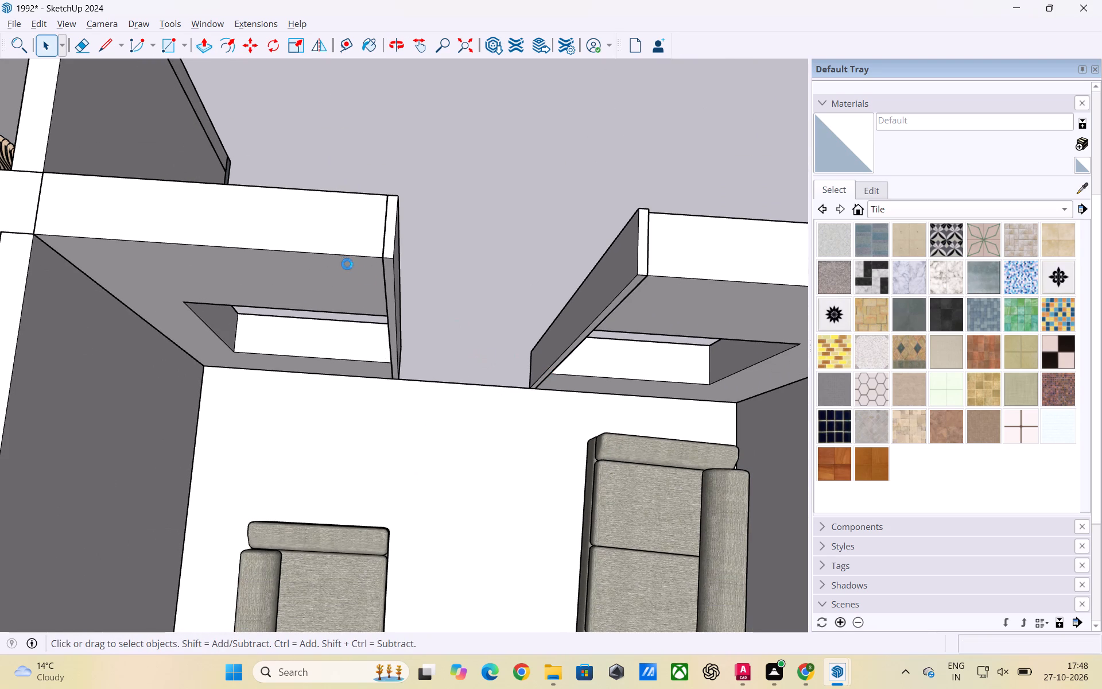
scroll(357, 266, down, 3)
scroll(327, 342, up, 1)
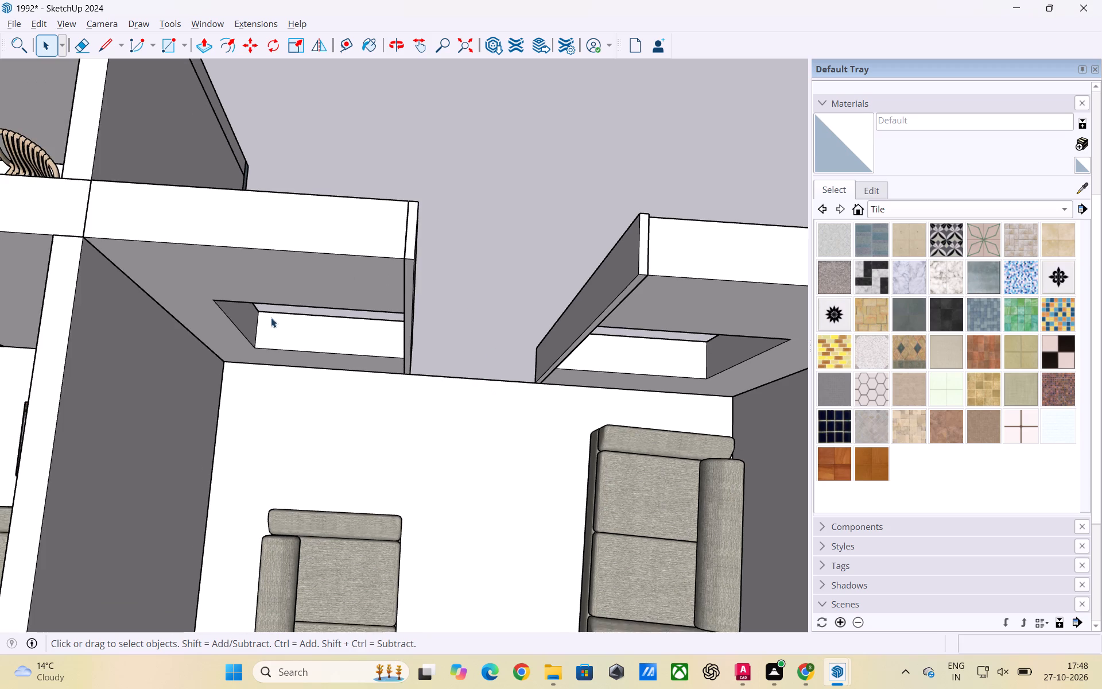
scroll(271, 309, down, 6)
middle_drag(486, 351, 429, 270)
scroll(436, 241, up, 6)
middle_drag(444, 257, 522, 225)
scroll(460, 224, up, 3)
scroll(461, 220, down, 6)
middle_drag(463, 257, 479, 184)
scroll(507, 189, down, 5)
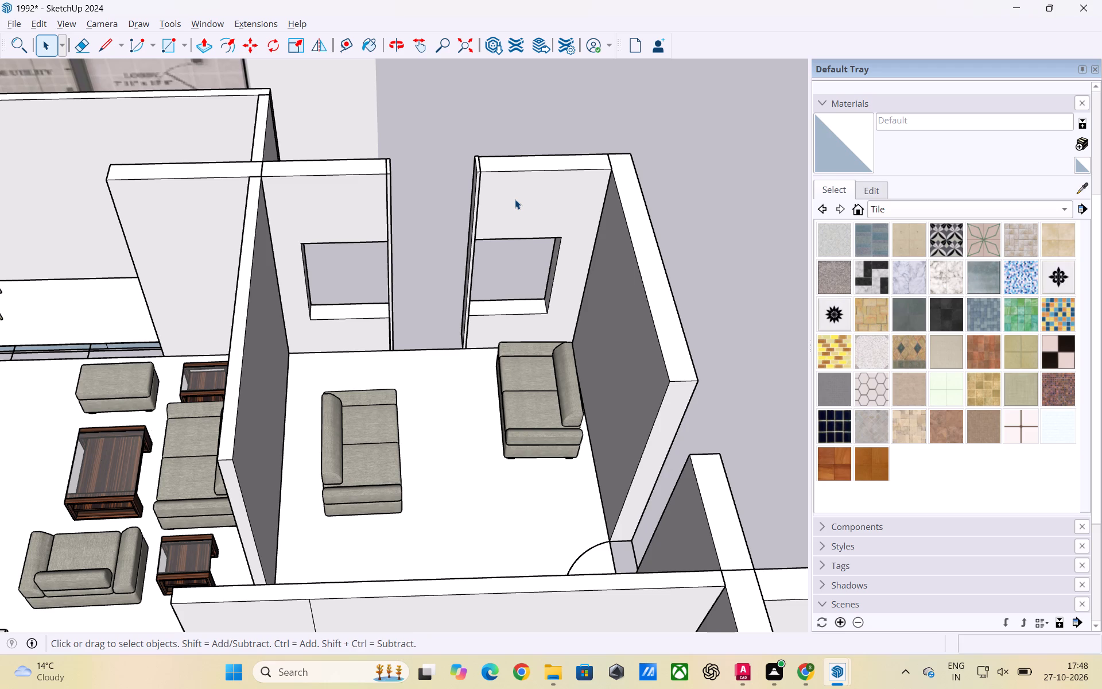
scroll(250, 101, down, 2)
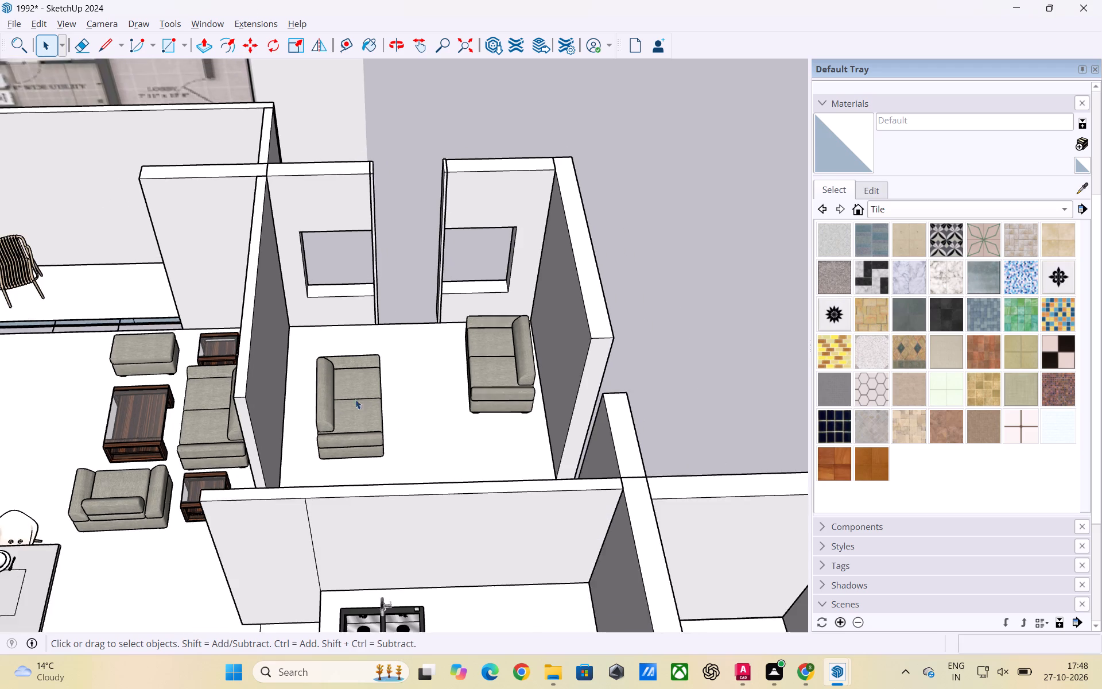
Move the left sofa in the sofa room about 1' closer to the partition wall, inside its furniture group.
scroll(358, 393, up, 2)
scroll(367, 316, down, 11)
middle_drag(355, 365, 360, 466)
scroll(360, 338, up, 6)
click(360, 347)
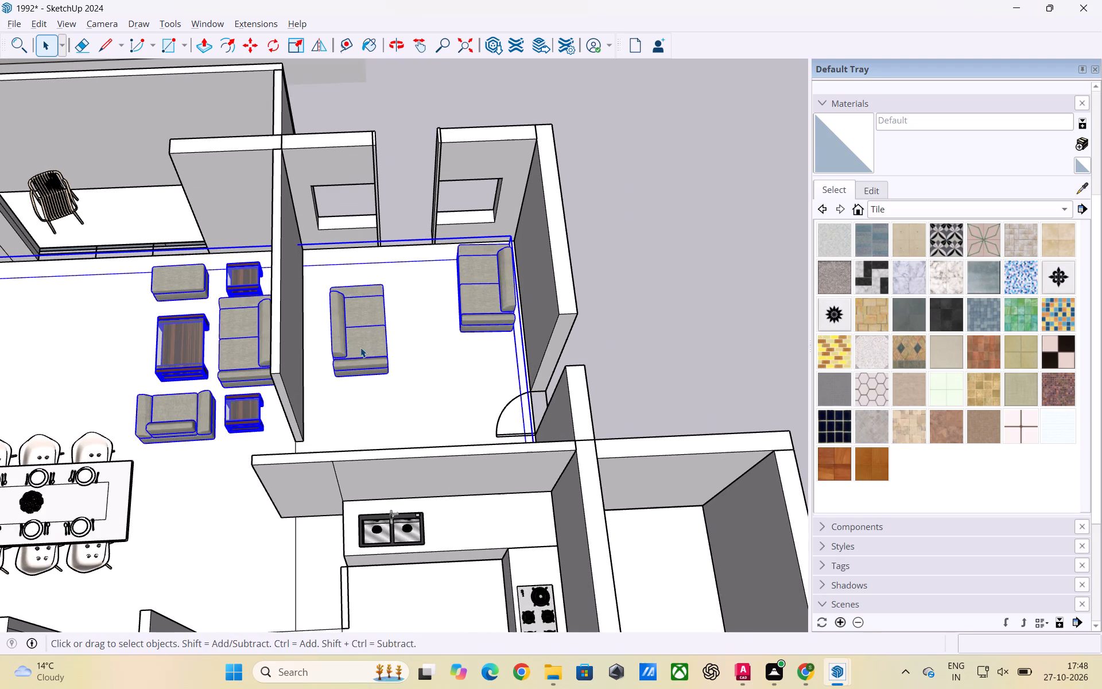
double_click(360, 351)
click(361, 354)
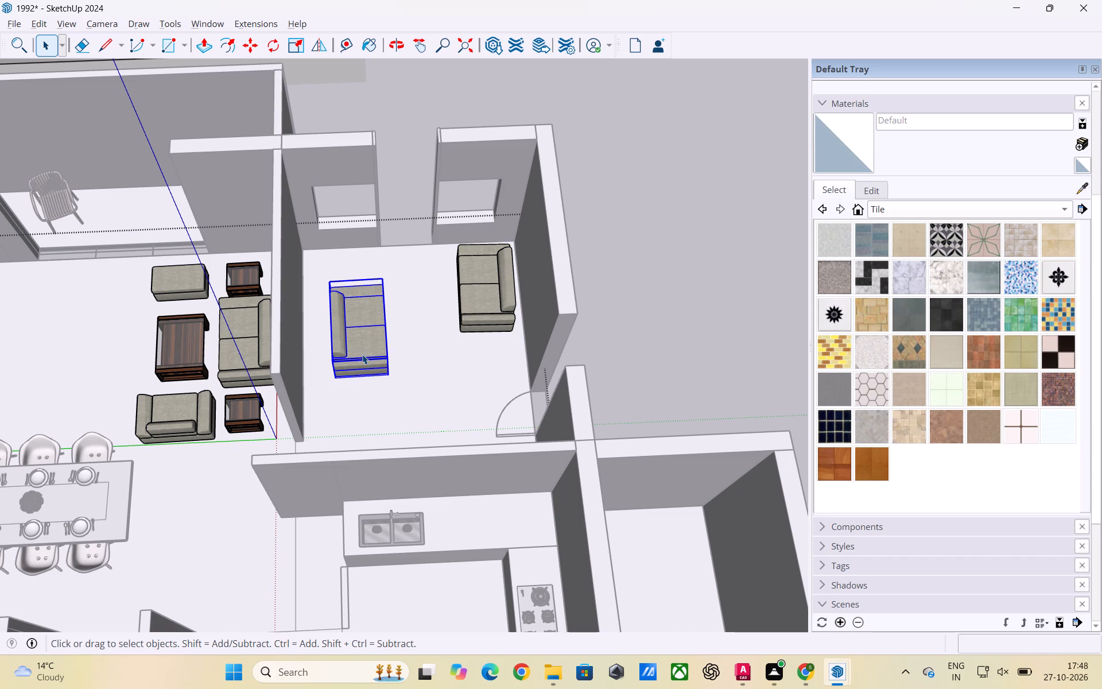
key(m)
click(365, 320)
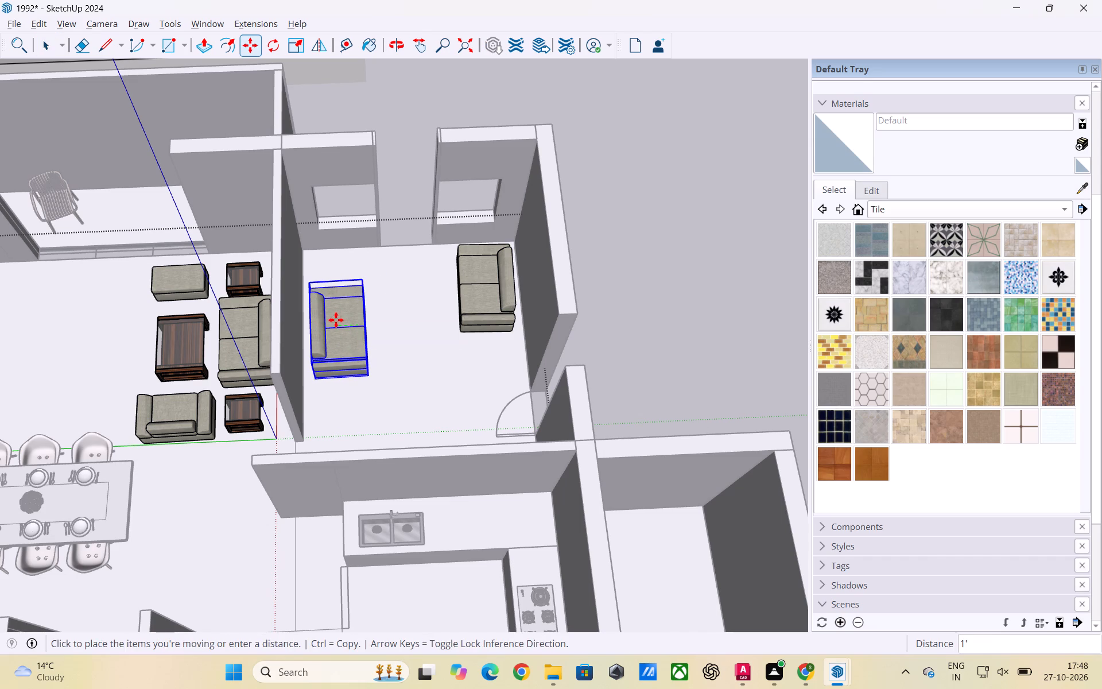
click(331, 319)
key(space)
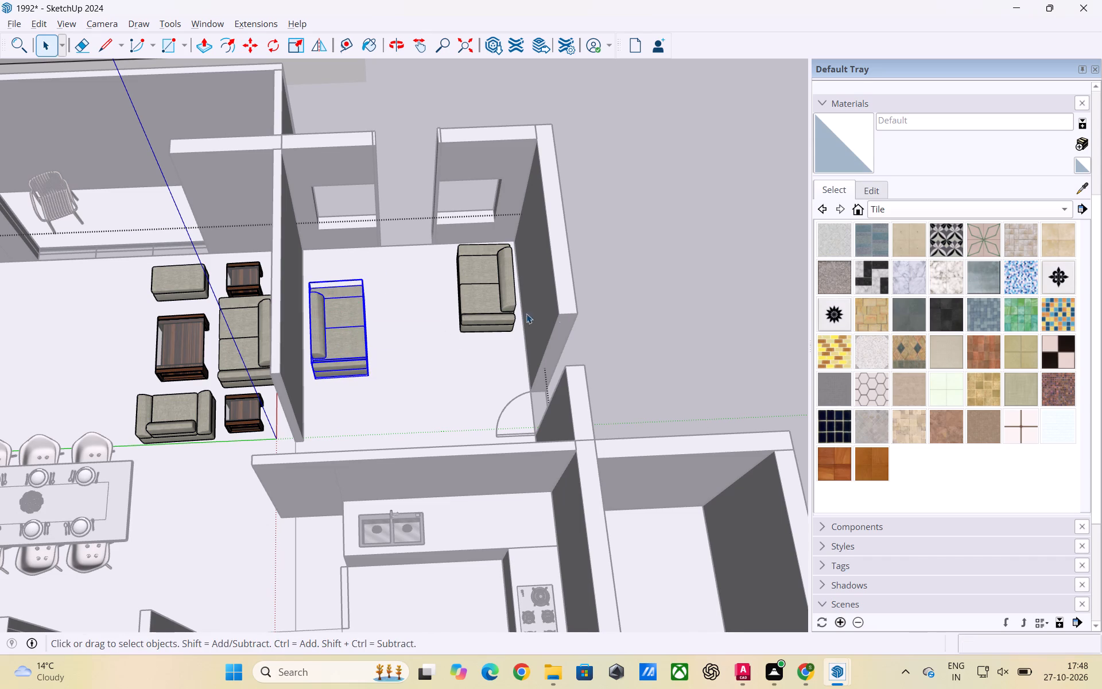
click(650, 313)
Examine the sofa room's outer wall, its two low openings and the gap between the full-height strips from several angles.
scroll(478, 334, up, 1)
scroll(539, 327, down, 5)
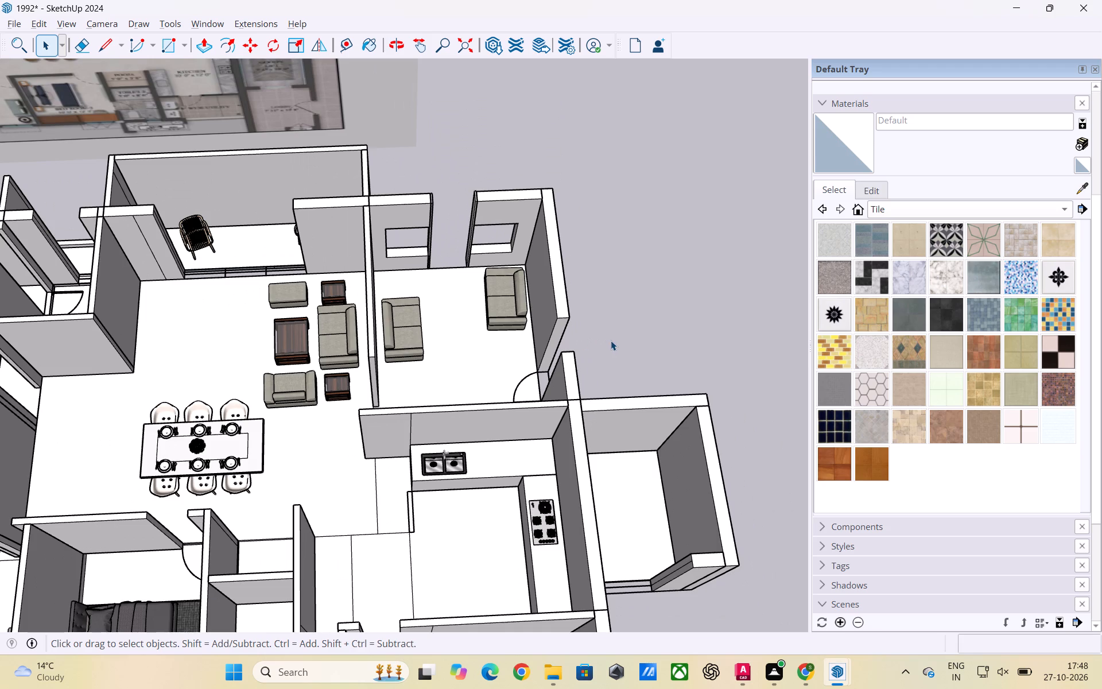
scroll(611, 340, up, 4)
scroll(611, 338, down, 5)
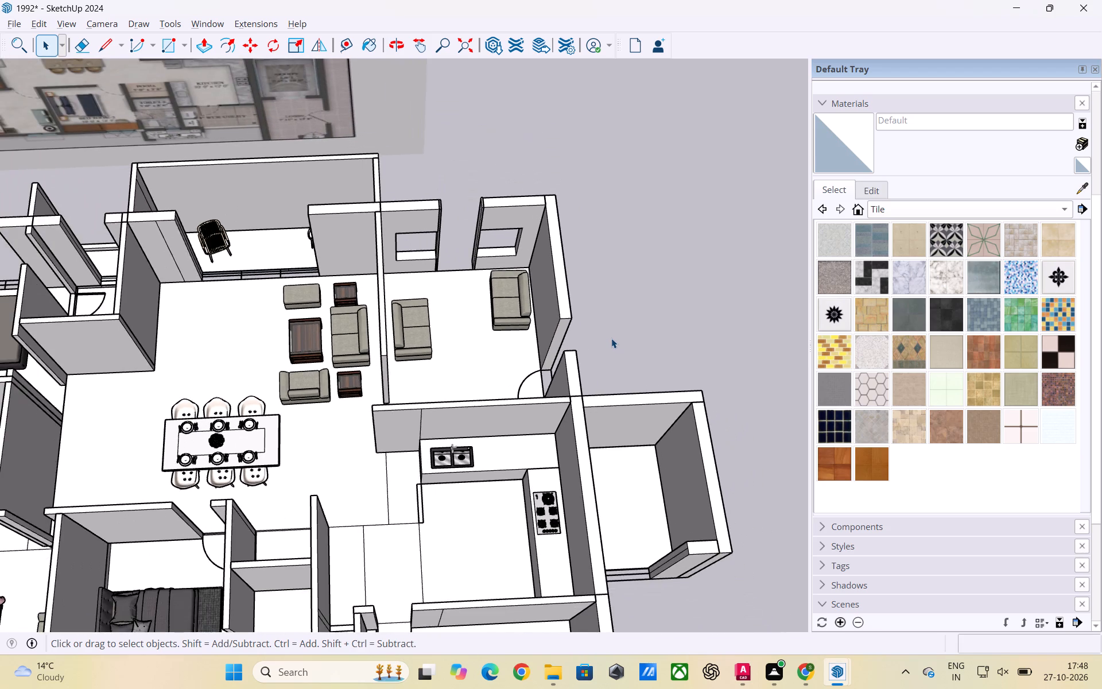
scroll(611, 338, down, 3)
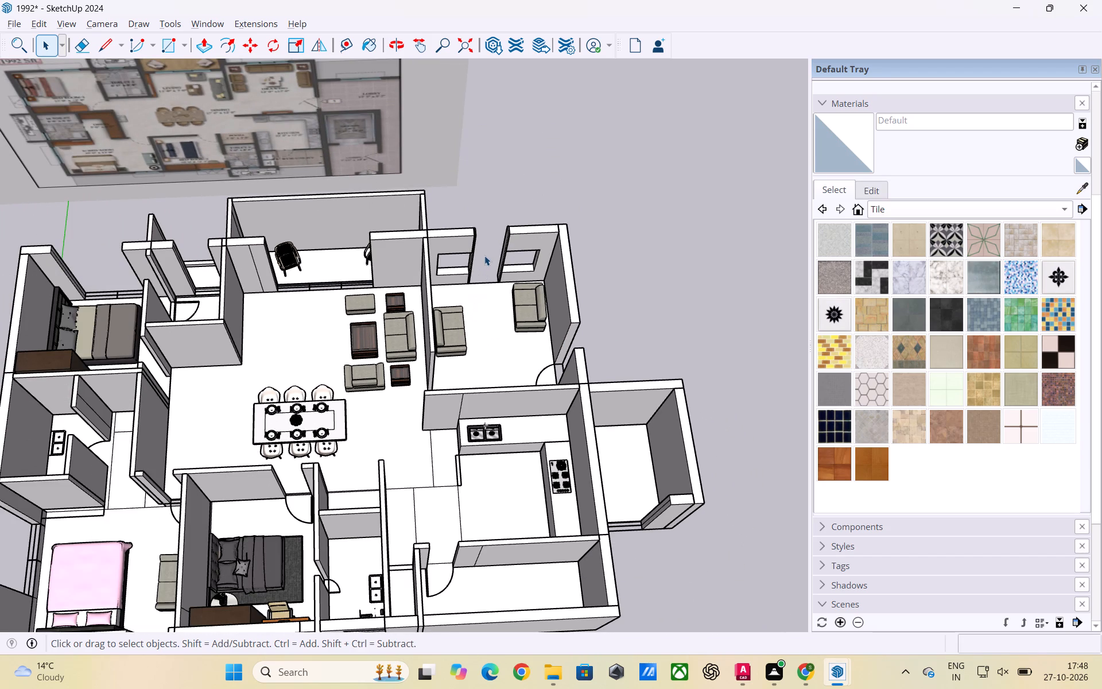
scroll(484, 256, up, 6)
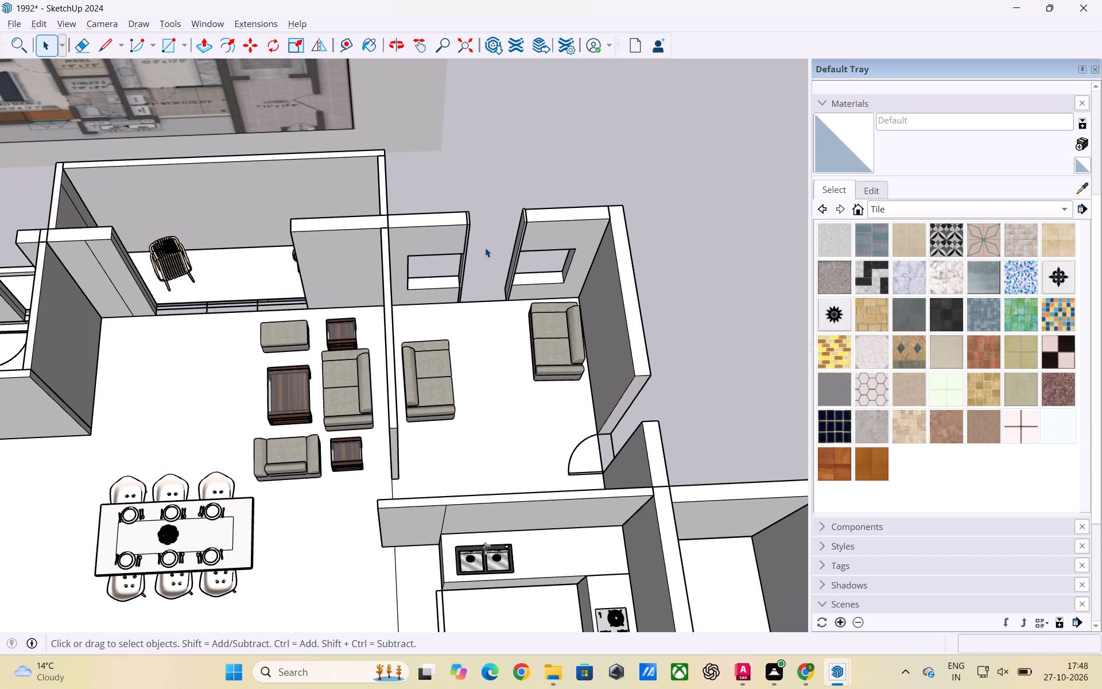
scroll(485, 249, down, 1)
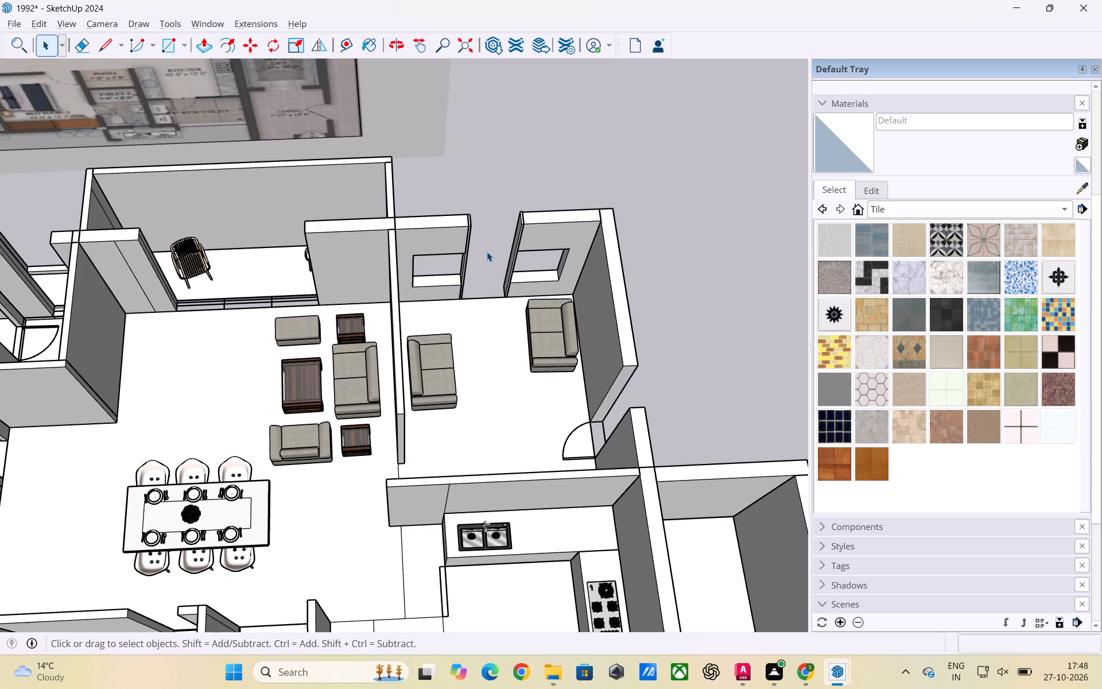
scroll(489, 247, down, 5)
middle_drag(483, 268, 478, 197)
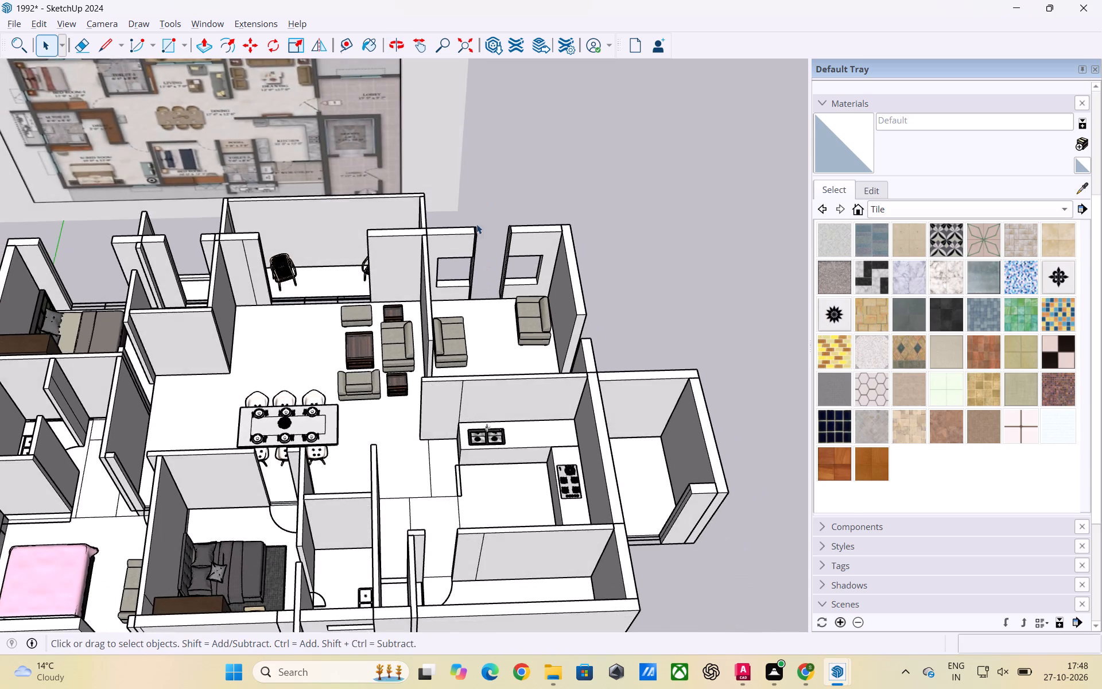
scroll(478, 254, up, 7)
middle_drag(457, 284, 468, 208)
scroll(469, 258, up, 5)
middle_drag(460, 302, 482, 272)
scroll(482, 272, up, 1)
middle_drag(539, 285, 434, 299)
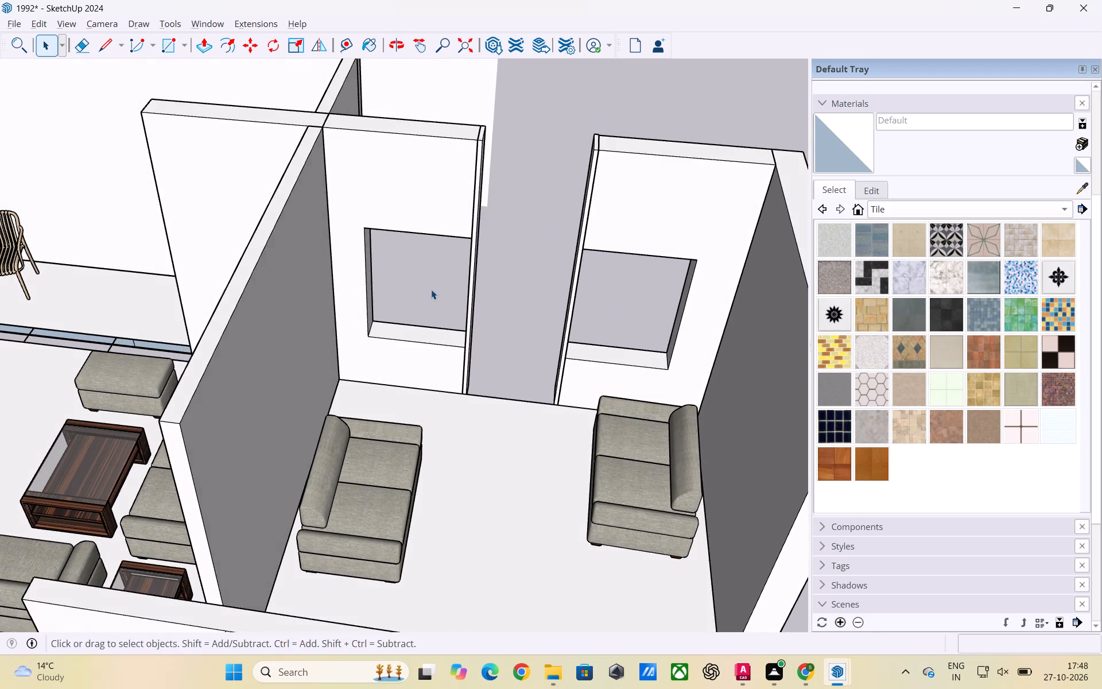
scroll(435, 288, up, 3)
middle_drag(441, 297, 494, 264)
scroll(416, 300, down, 6)
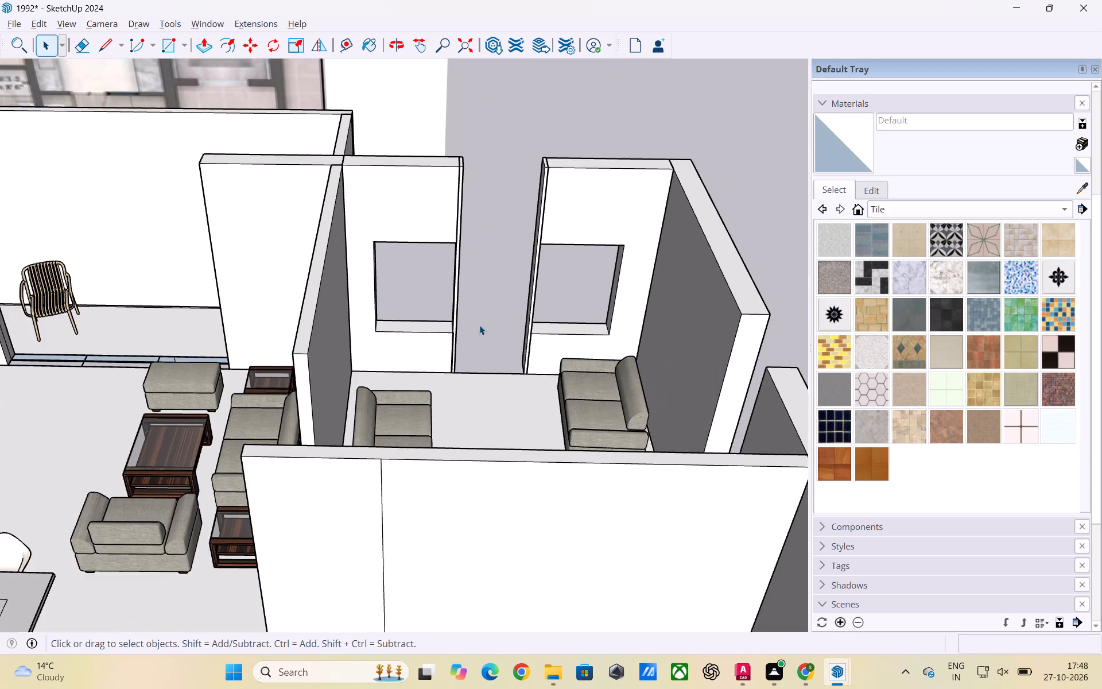
middle_drag(479, 325, 472, 489)
middle_drag(492, 324, 266, 371)
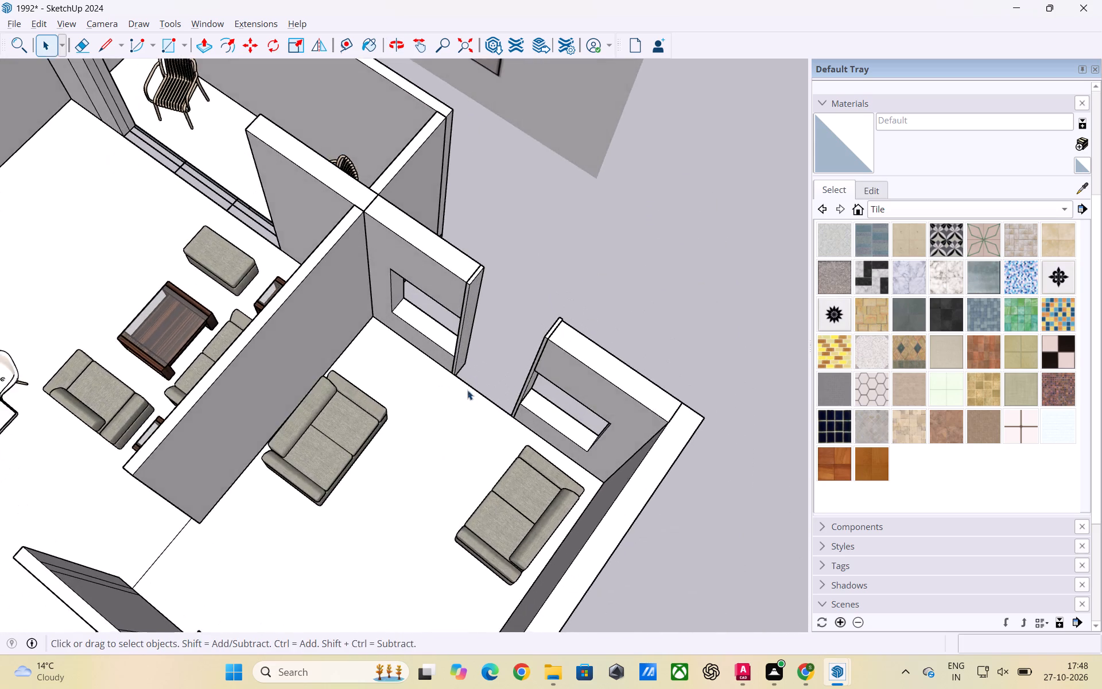
Place a guide 3' below the top edge on the gap-side face of the left full-height strip, inside its group.
scroll(471, 390, up, 2)
middle_drag(537, 377, 354, 367)
scroll(443, 369, up, 3)
middle_drag(456, 368, 465, 337)
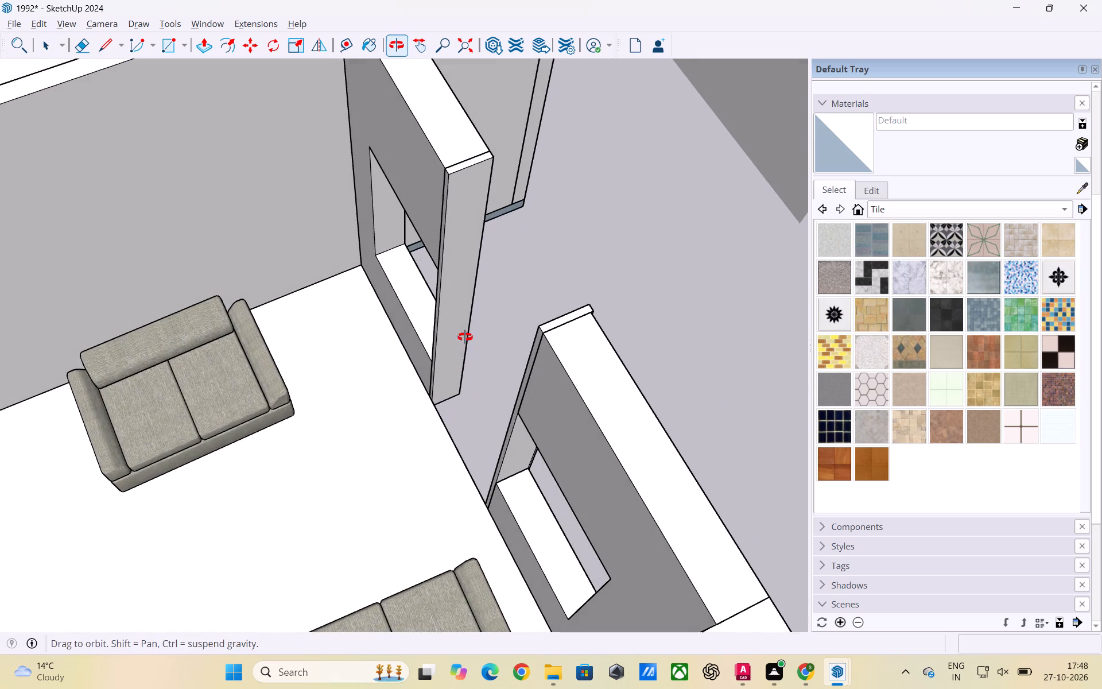
middle_drag(465, 337, 465, 336)
double_click(461, 300)
click(461, 300)
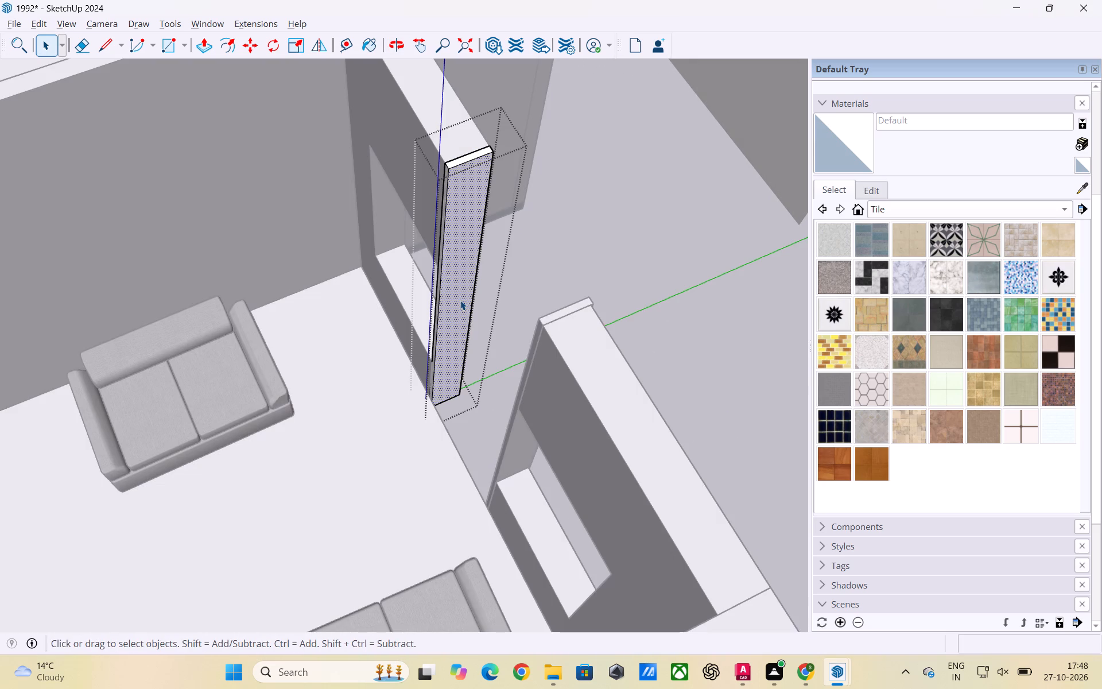
key(t)
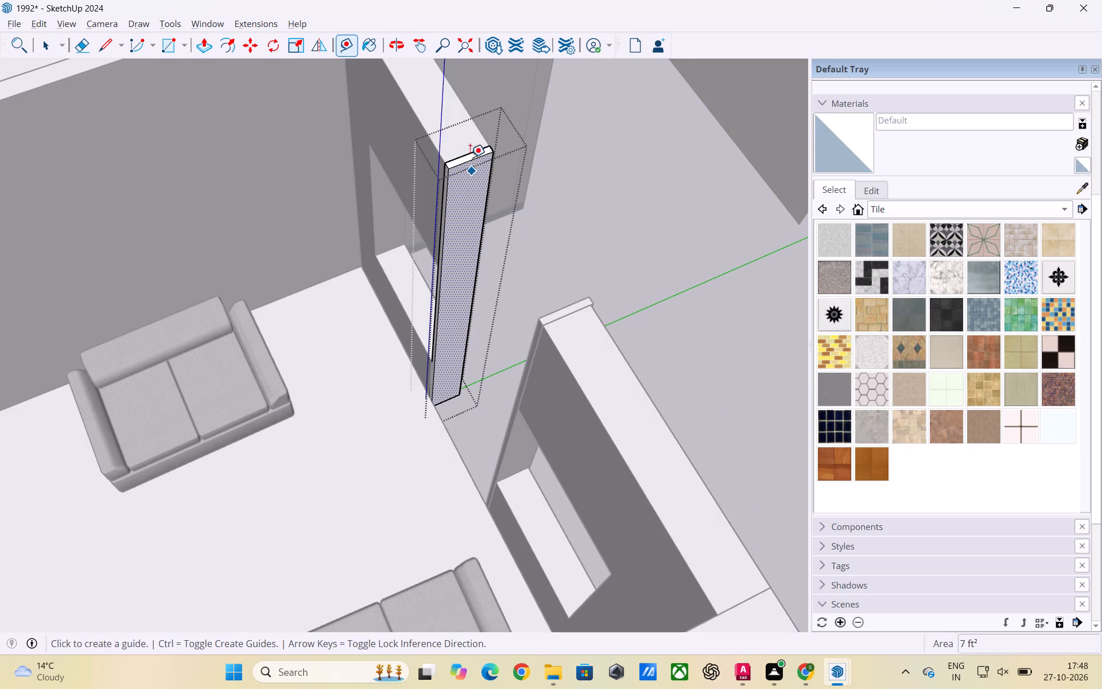
click(468, 160)
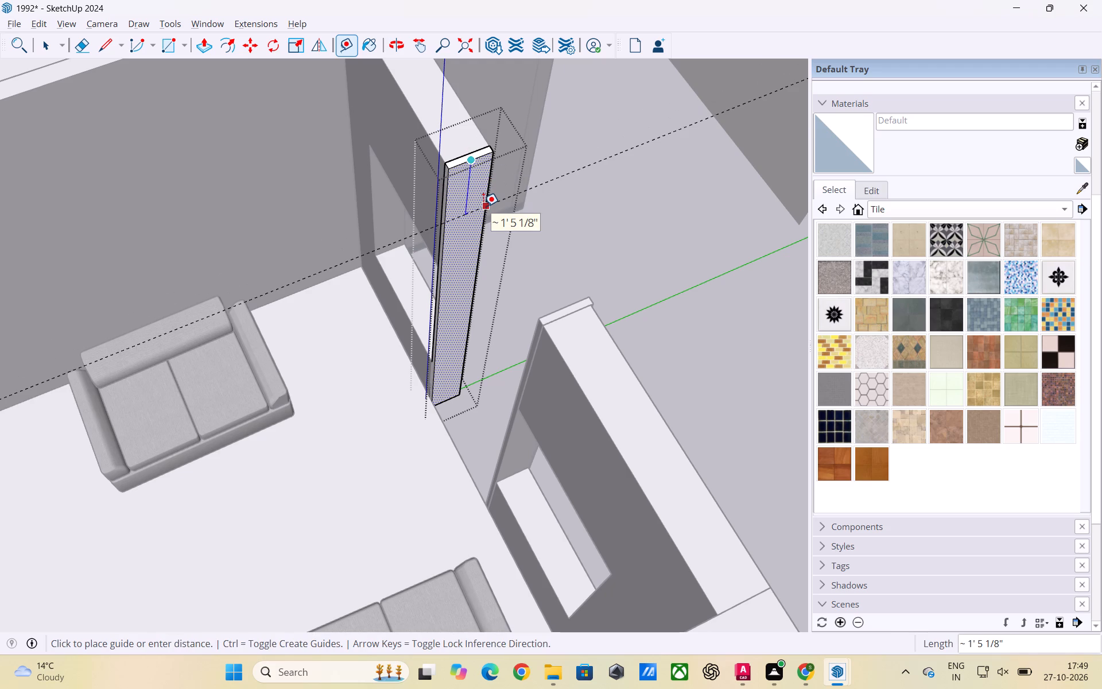
text(3')
key(Return)
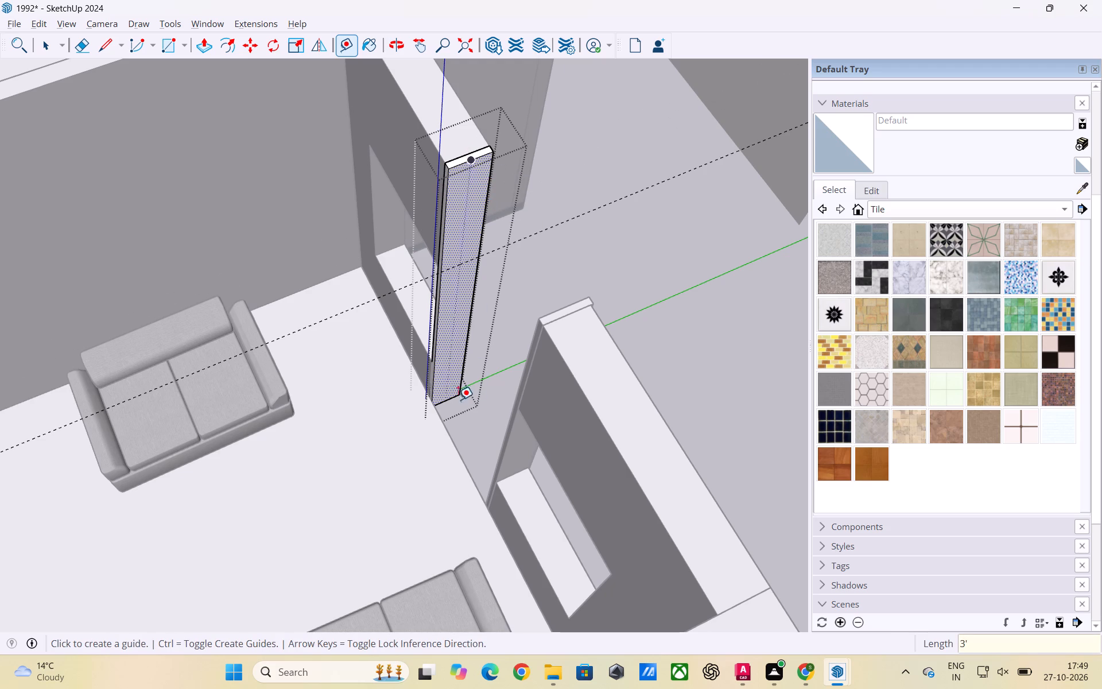
Place a second guide 2' above the bottom edge on the left strip's gap-side face.
click(448, 399)
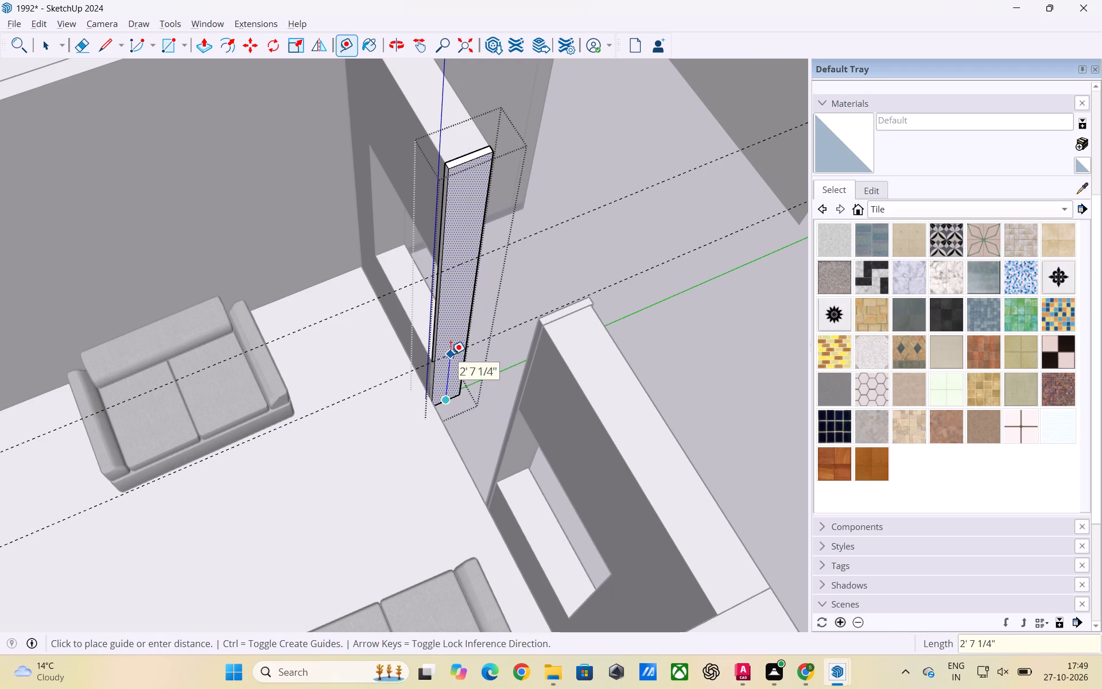
key(2)
key(apostrophe)
key(Return)
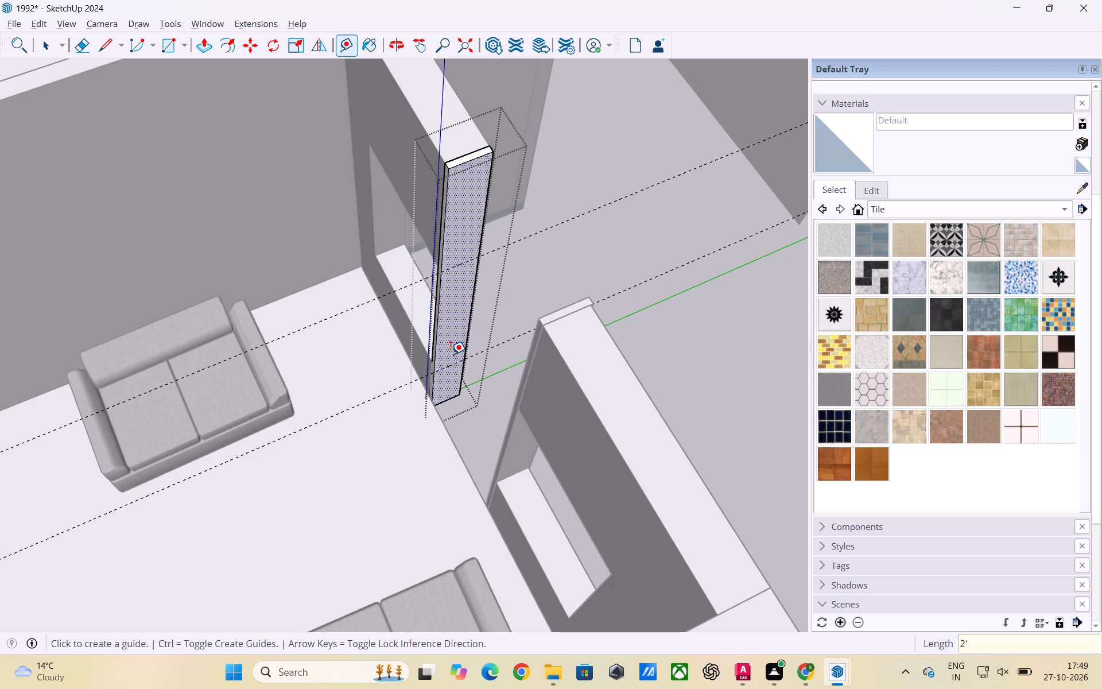
key(space)
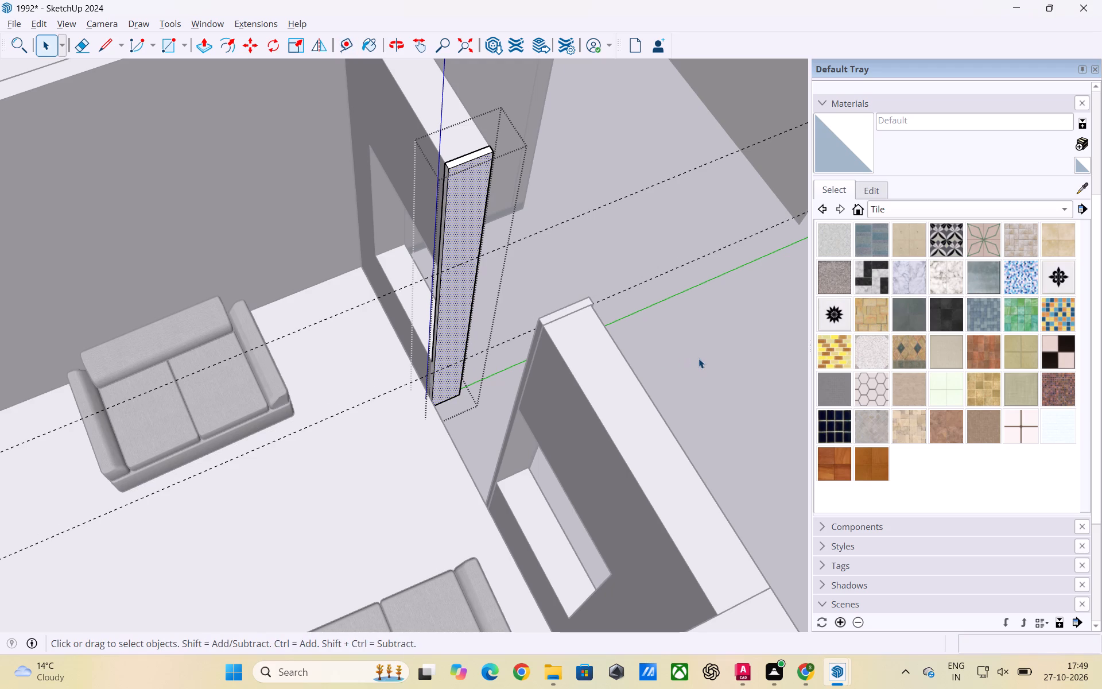
Divide the left strip's gap-side face by copying its top edge down onto the upper guide and the lower guide.
scroll(450, 200, up, 3)
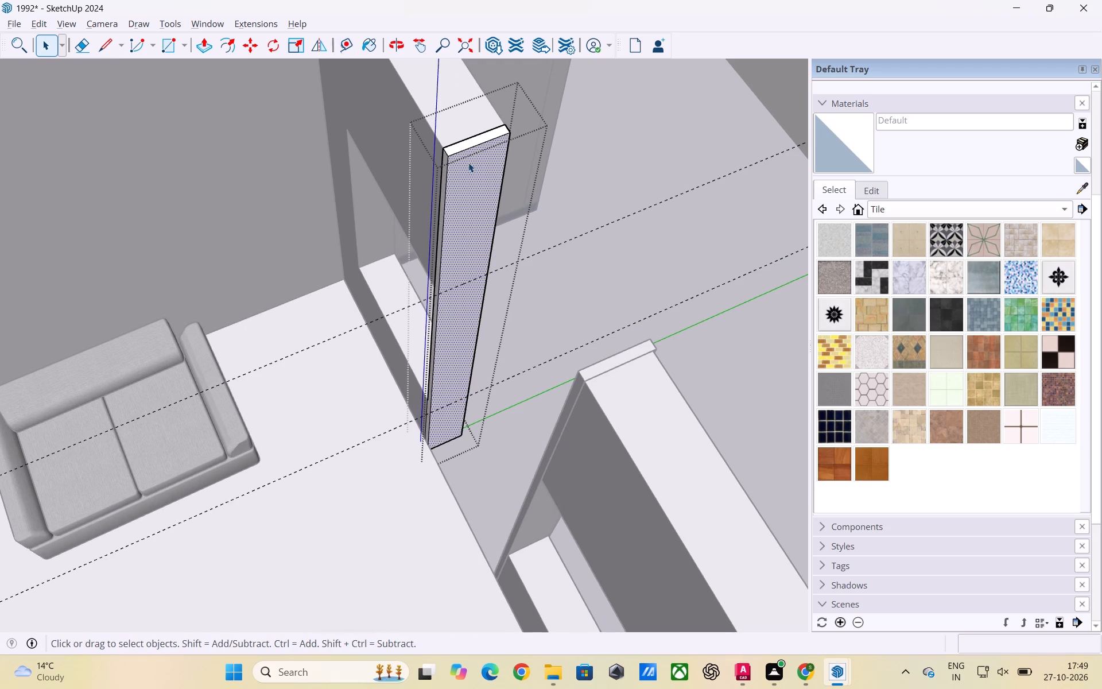
click(462, 151)
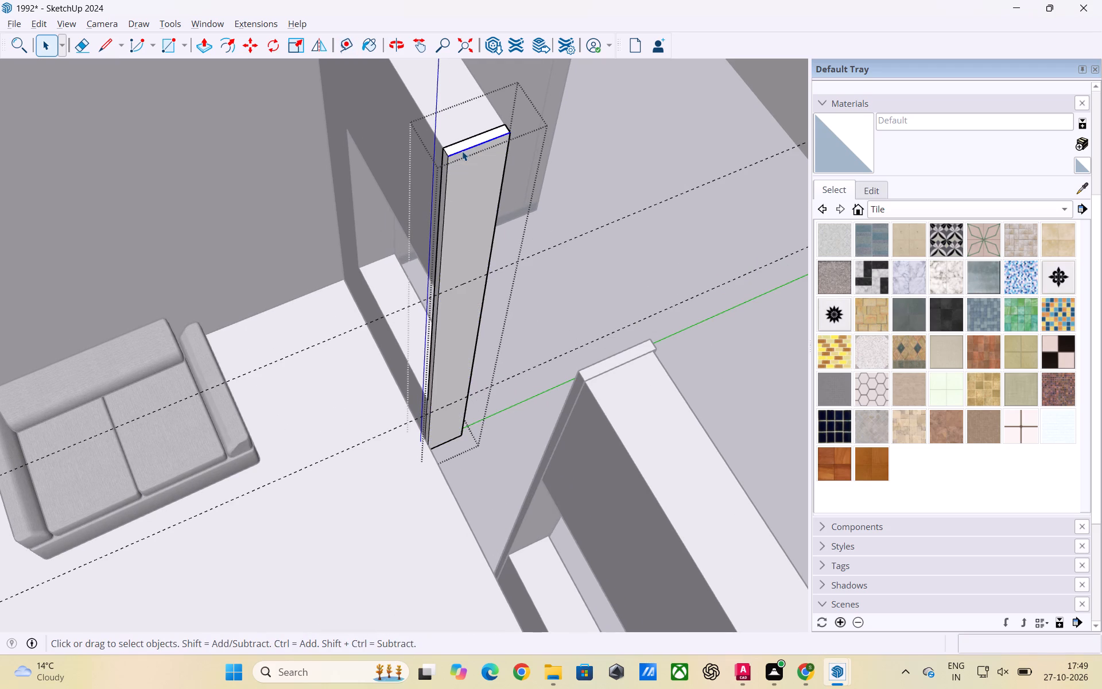
key(m)
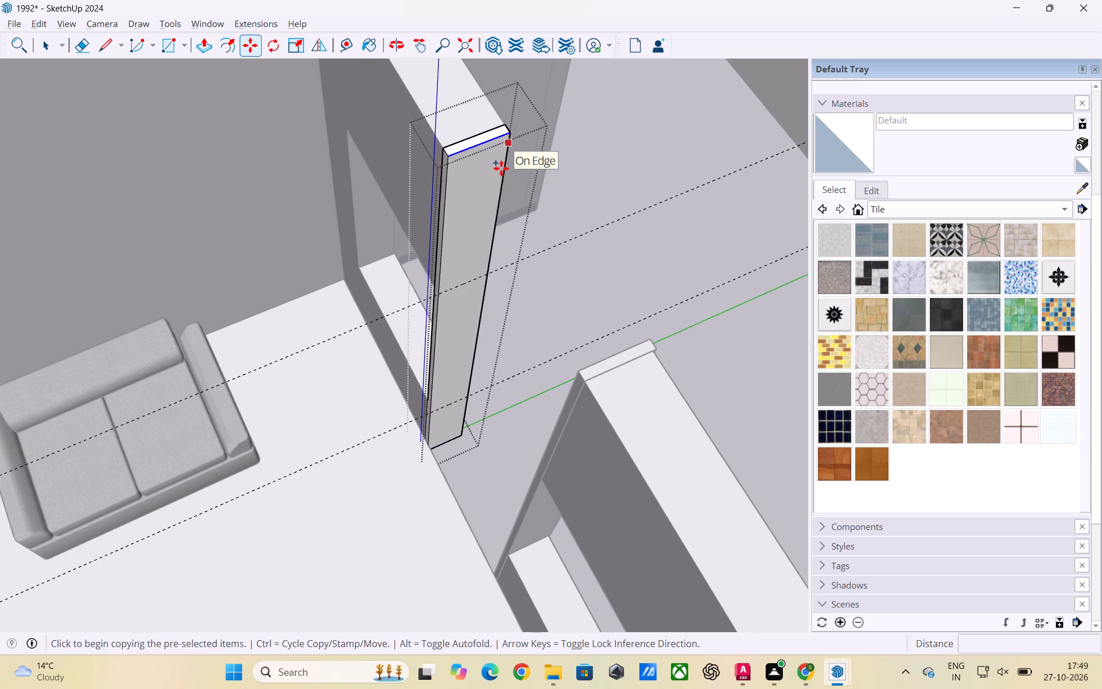
click(478, 148)
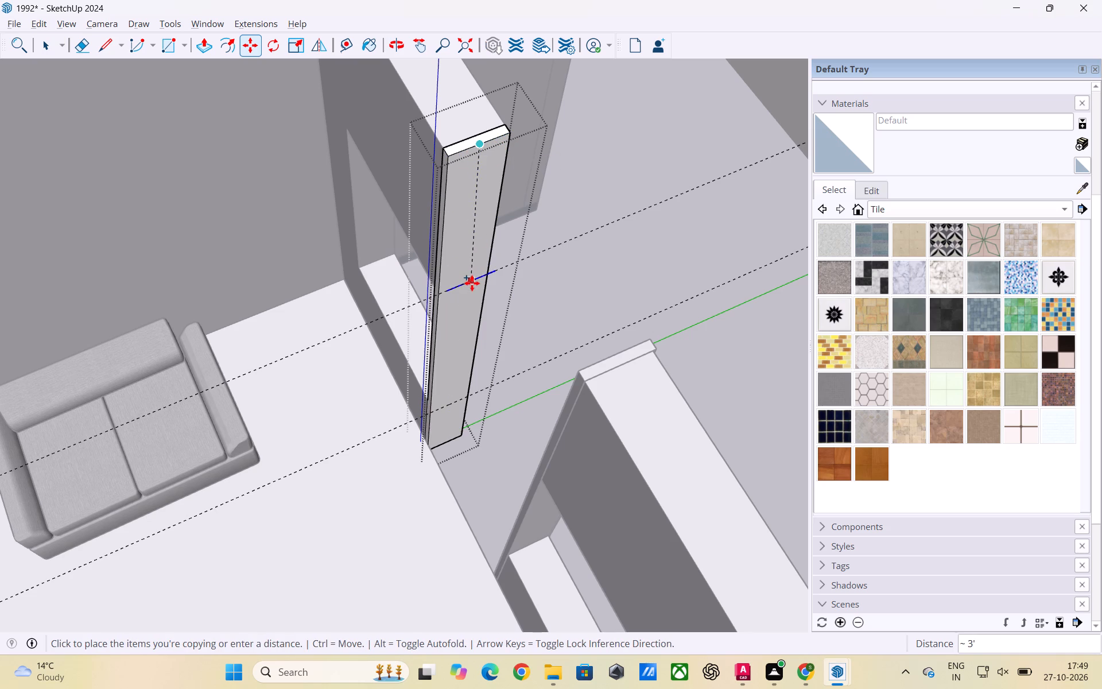
click(469, 285)
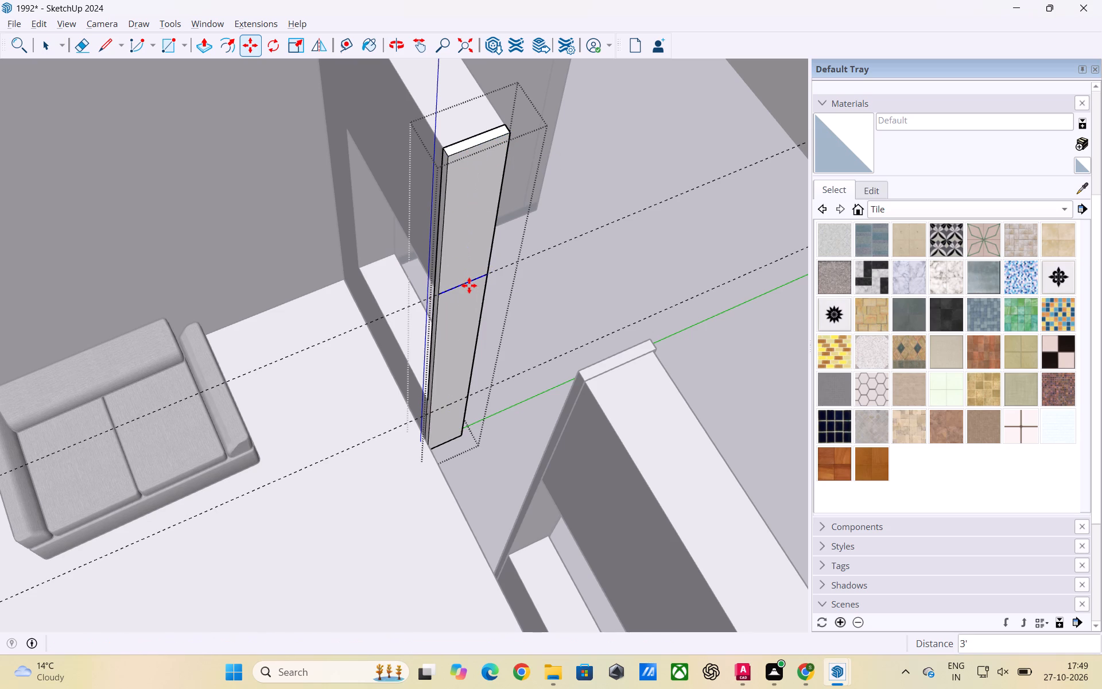
key(m)
click(465, 286)
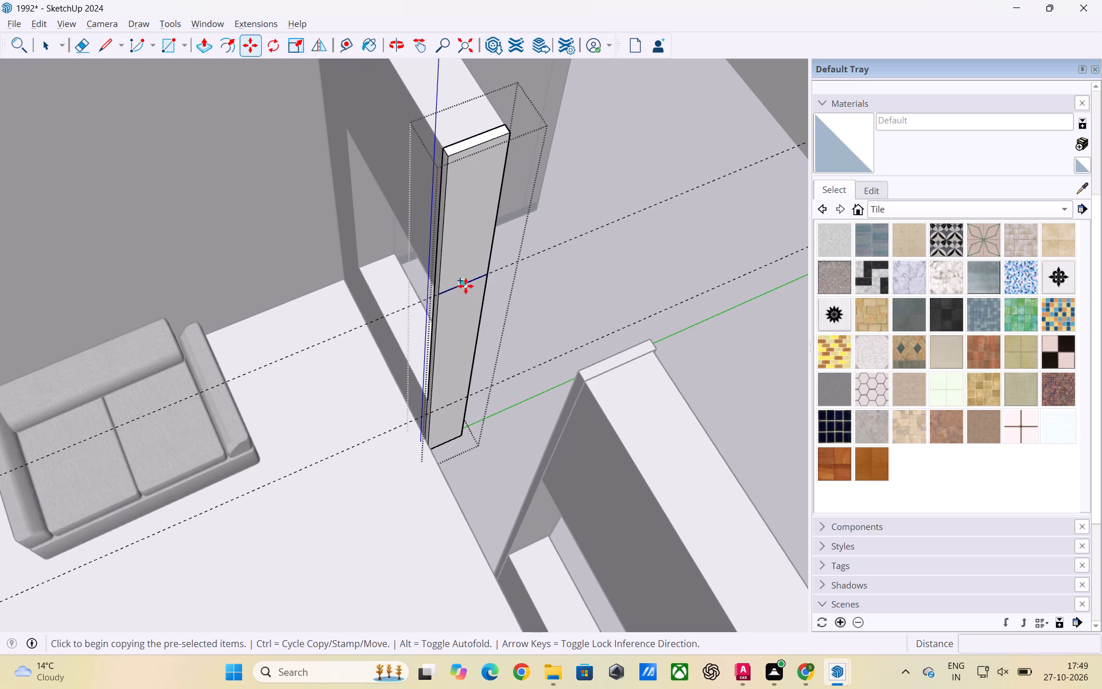
click(456, 402)
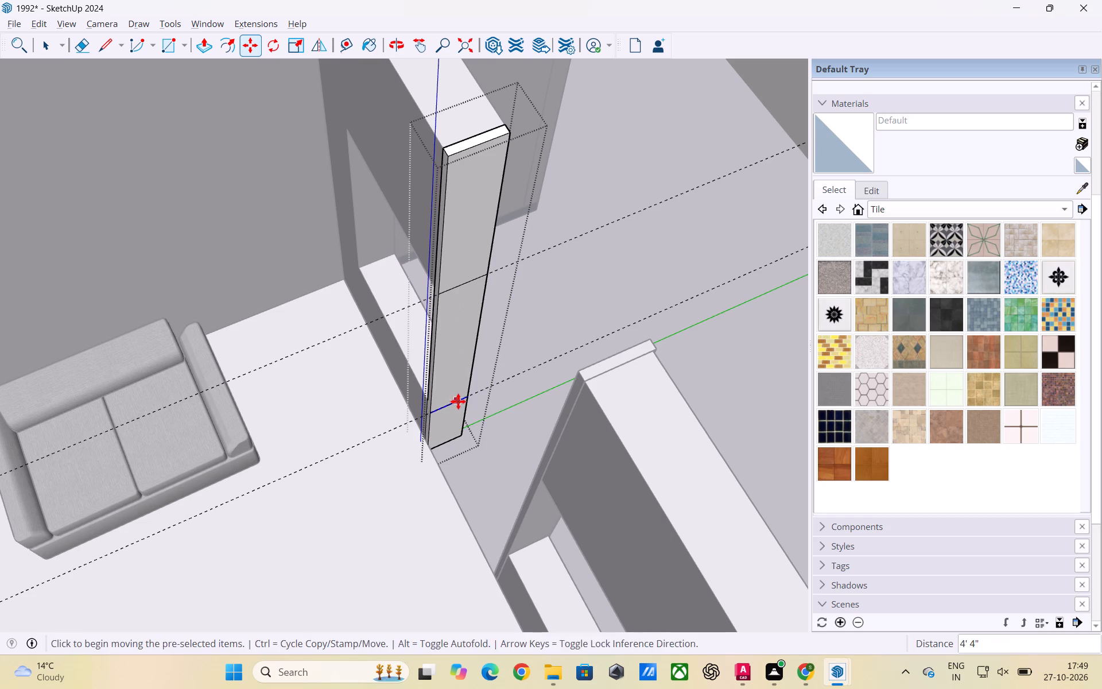
key(space)
scroll(603, 261, down, 4)
click(728, 375)
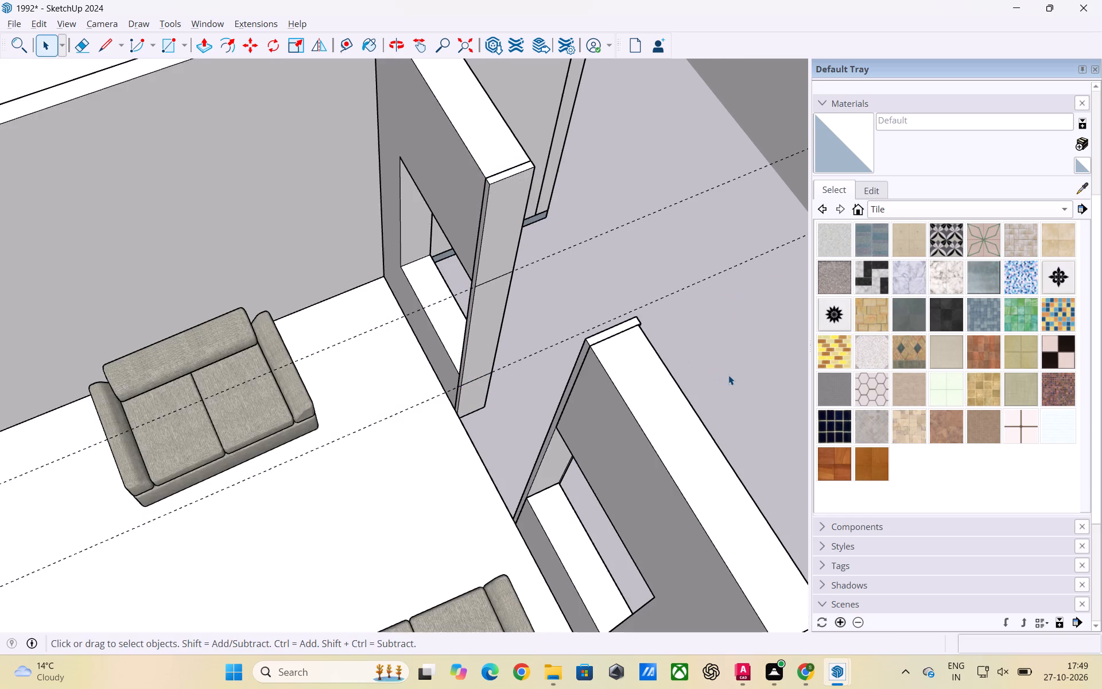
Delete all guides from the model.
scroll(299, 279, down, 7)
middle_drag(348, 299, 410, 269)
scroll(378, 258, up, 3)
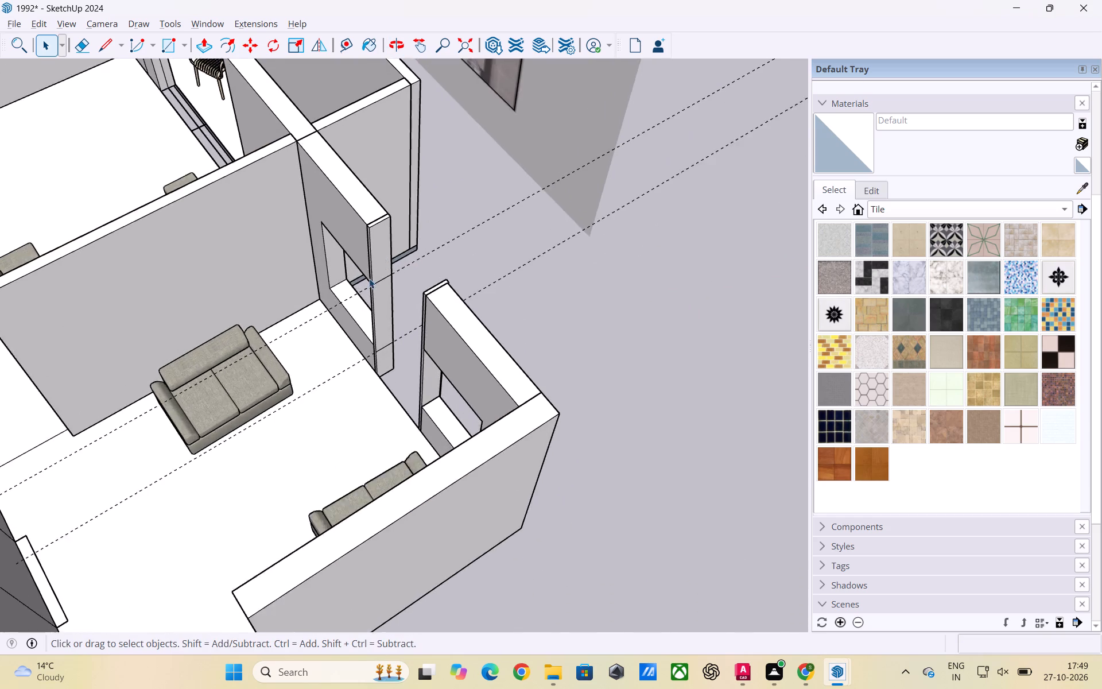
scroll(366, 312, up, 2)
middle_drag(351, 309, 412, 296)
scroll(405, 261, up, 3)
scroll(406, 296, down, 3)
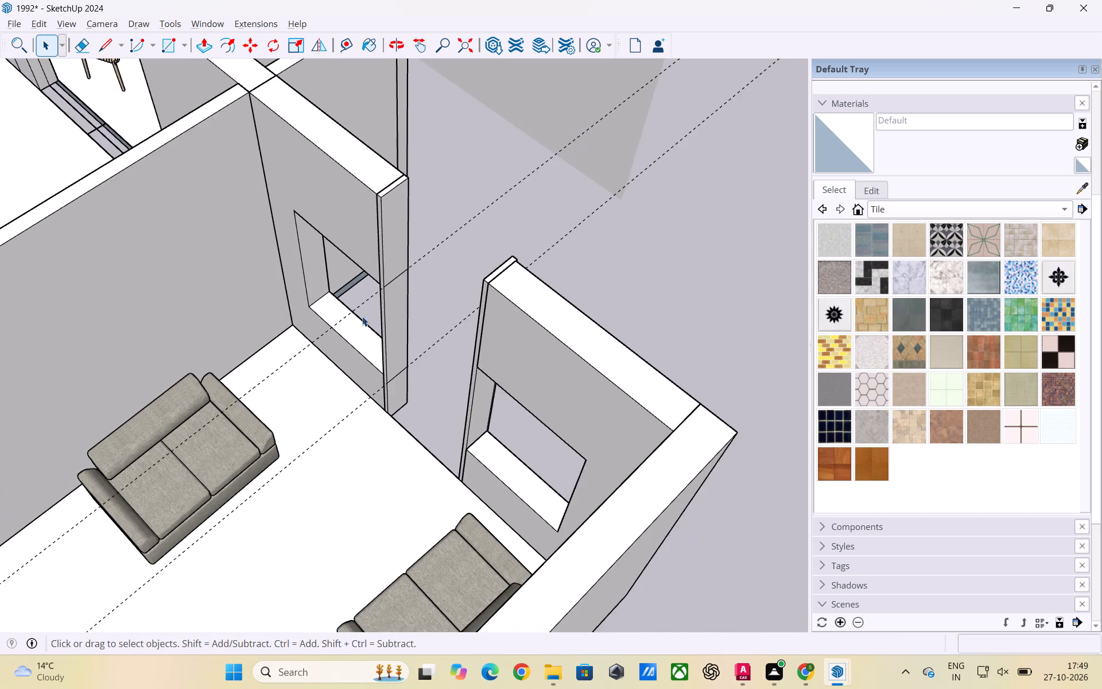
middle_drag(362, 318, 457, 329)
scroll(414, 276, up, 2)
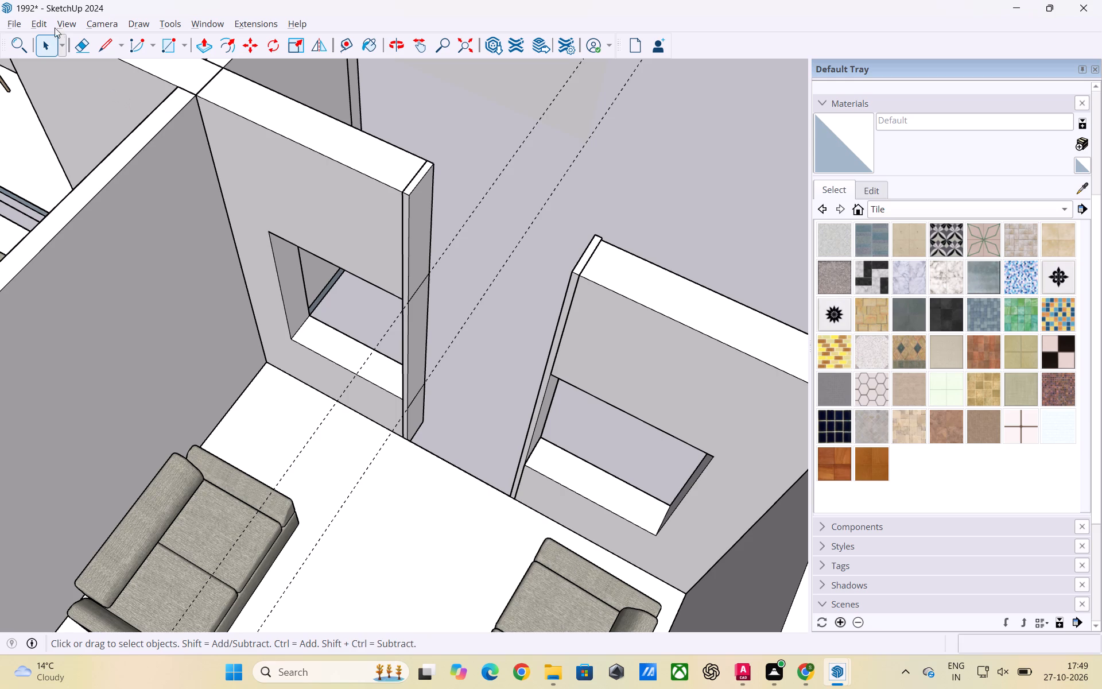
click(46, 24)
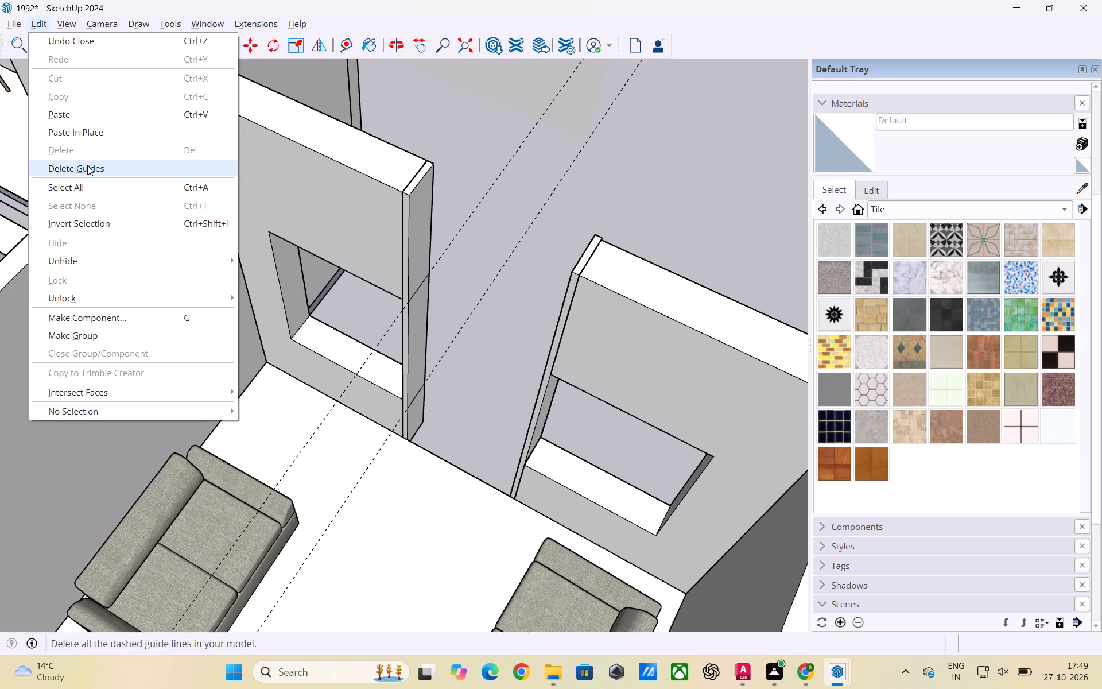
click(87, 165)
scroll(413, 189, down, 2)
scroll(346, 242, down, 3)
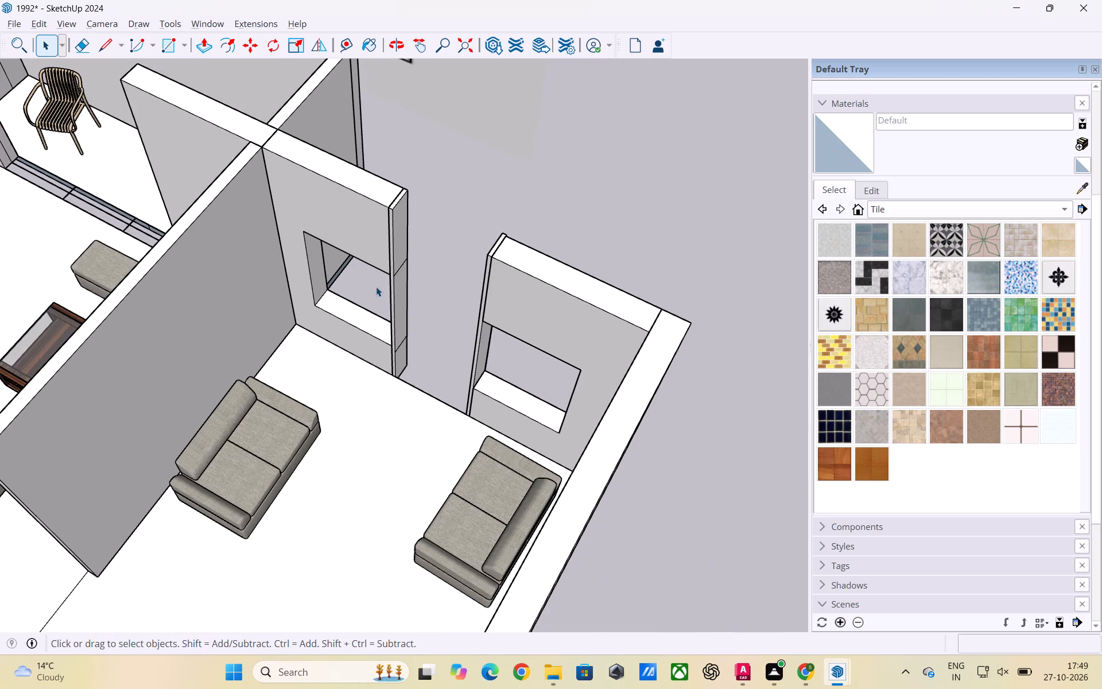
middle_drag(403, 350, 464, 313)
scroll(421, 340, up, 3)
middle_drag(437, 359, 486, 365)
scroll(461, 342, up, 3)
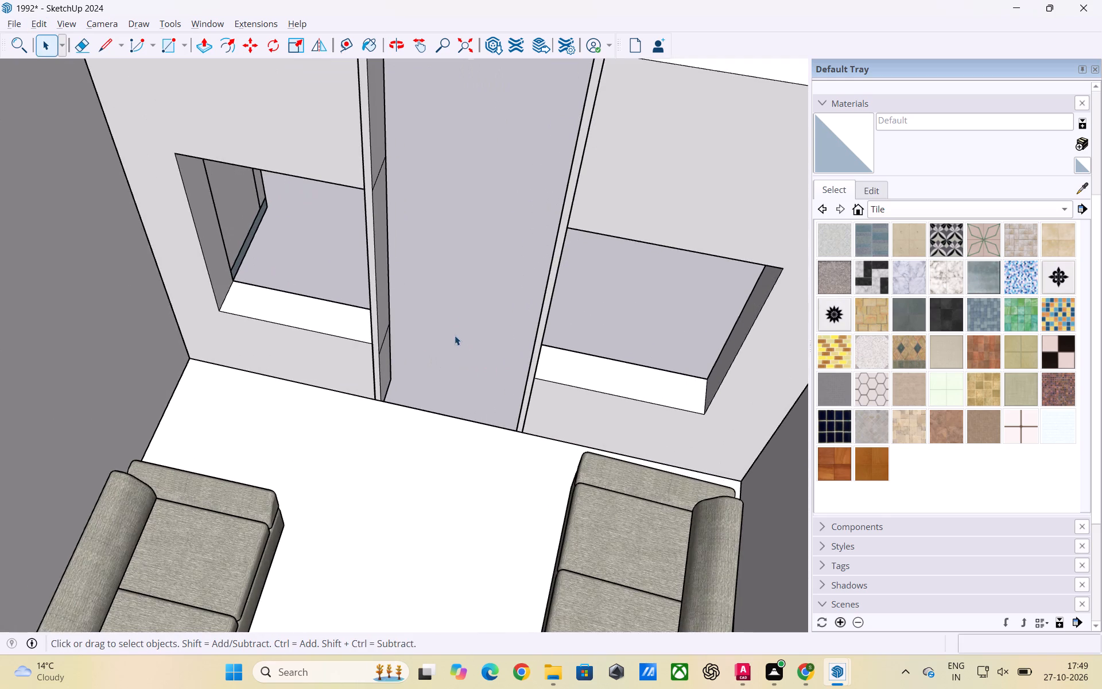
Extrude the lowest section of the left strip's gap-side face across the gap to the opposite strip, inside its group.
scroll(434, 340, up, 3)
middle_drag(396, 396, 422, 429)
scroll(387, 405, up, 1)
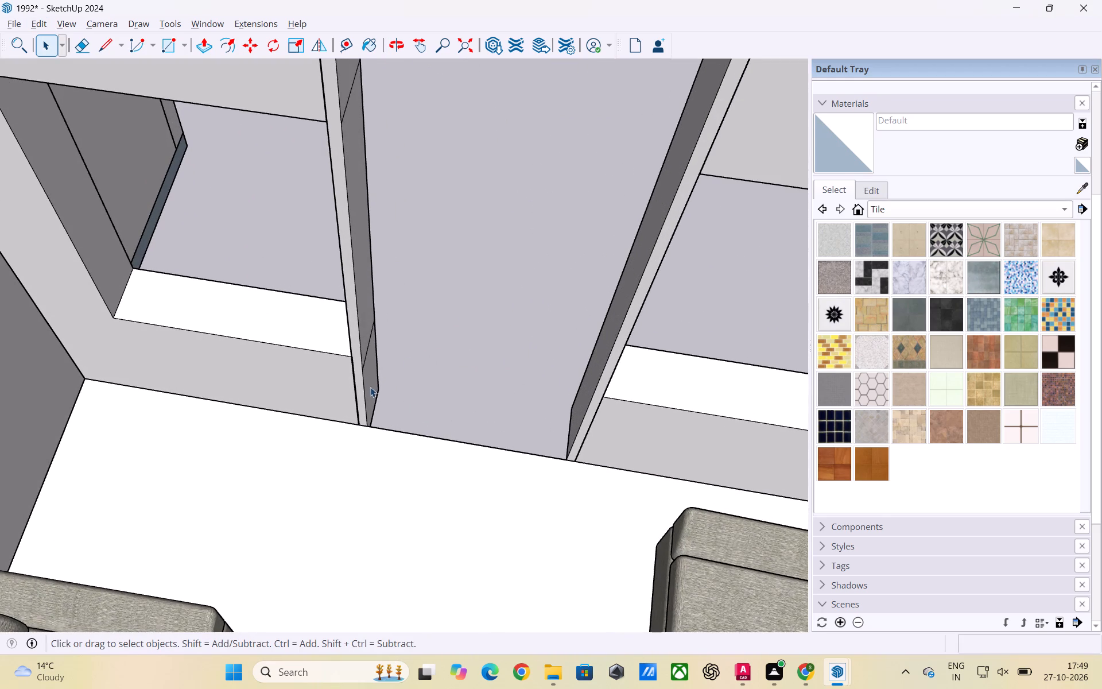
scroll(382, 405, down, 2)
middle_drag(380, 407, 330, 338)
scroll(354, 386, up, 2)
double_click(370, 378)
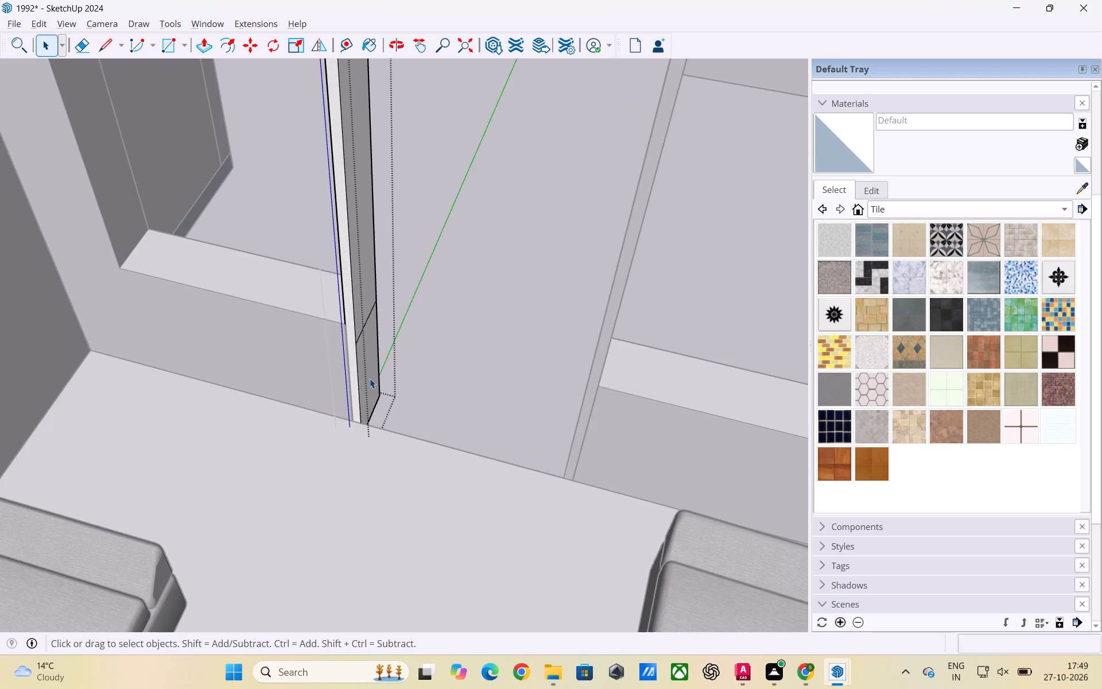
click(371, 378)
click(372, 377)
triple_click(373, 377)
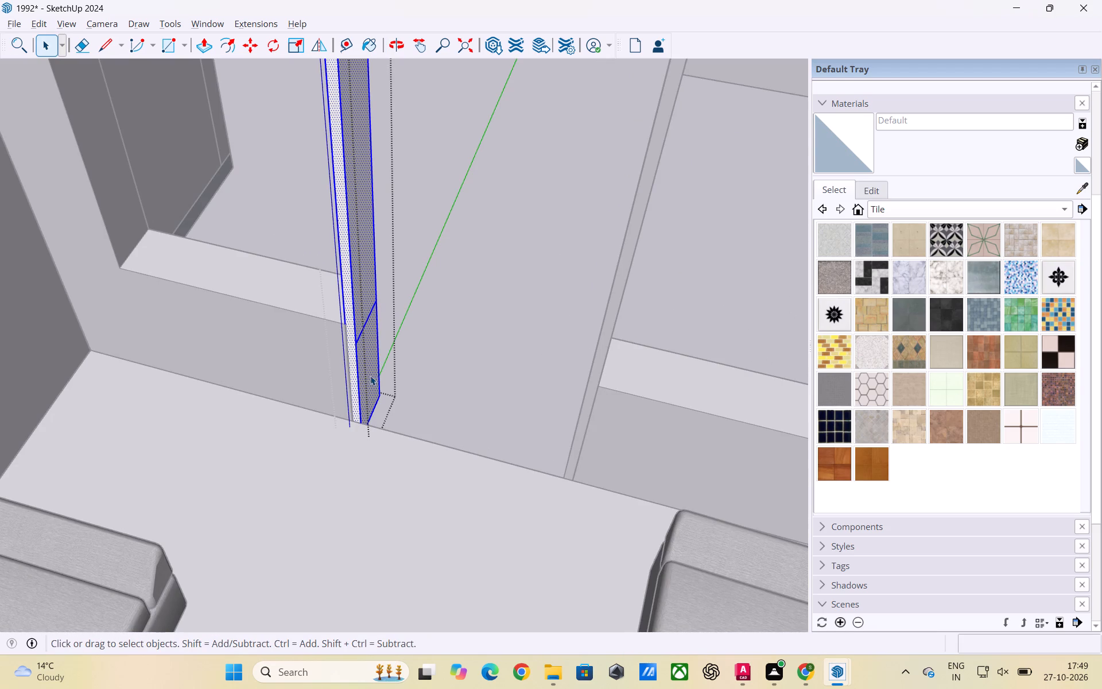
double_click(367, 371)
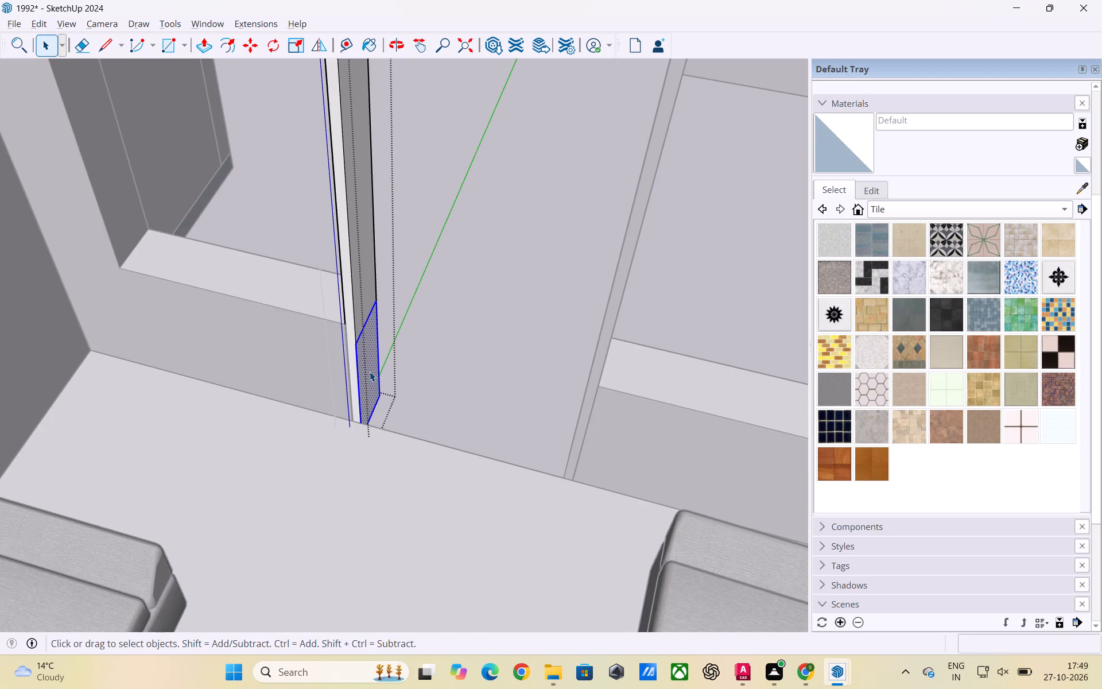
key(p)
click(370, 373)
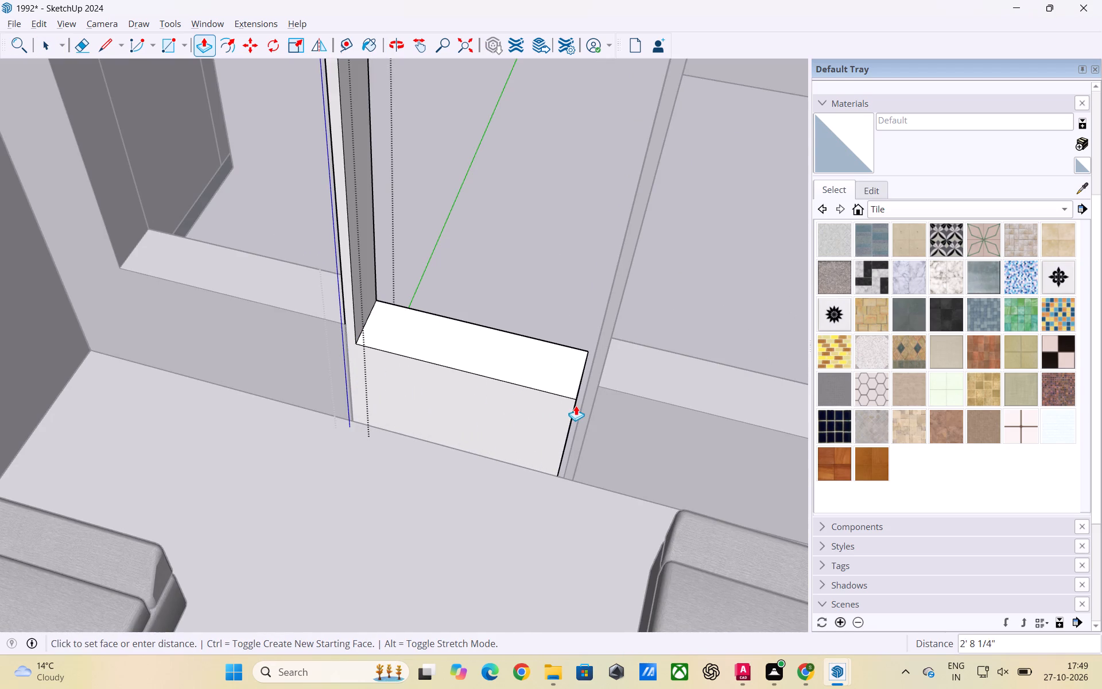
click(581, 408)
key(space)
click(522, 255)
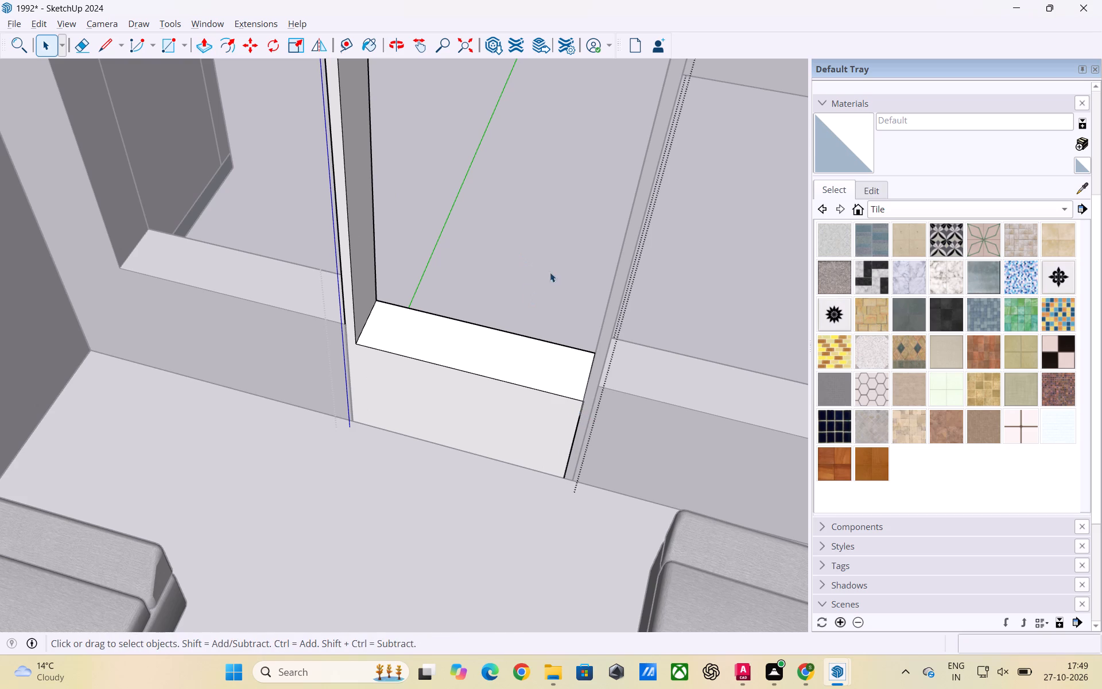
scroll(439, 313, down, 7)
click(470, 262)
scroll(444, 392, down, 5)
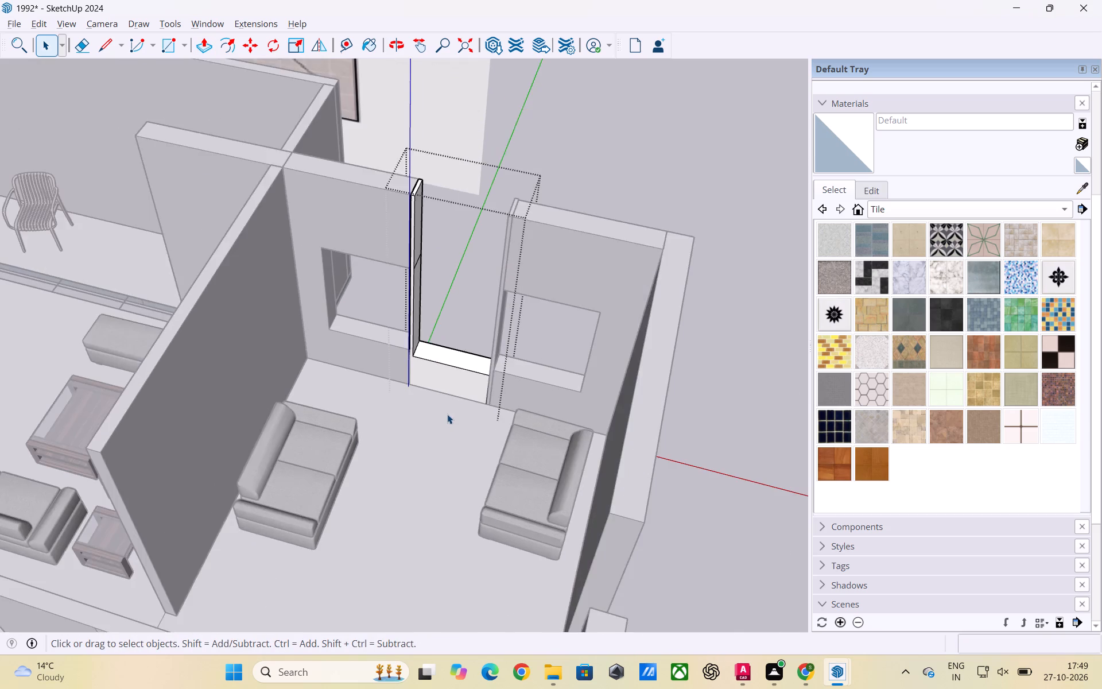
scroll(447, 414, down, 2)
click(646, 197)
Extrude the top section of the left strip's gap-side face across to the opposite strip, closing the wall above the opening.
scroll(444, 318, up, 3)
middle_drag(474, 330, 369, 339)
scroll(387, 288, up, 1)
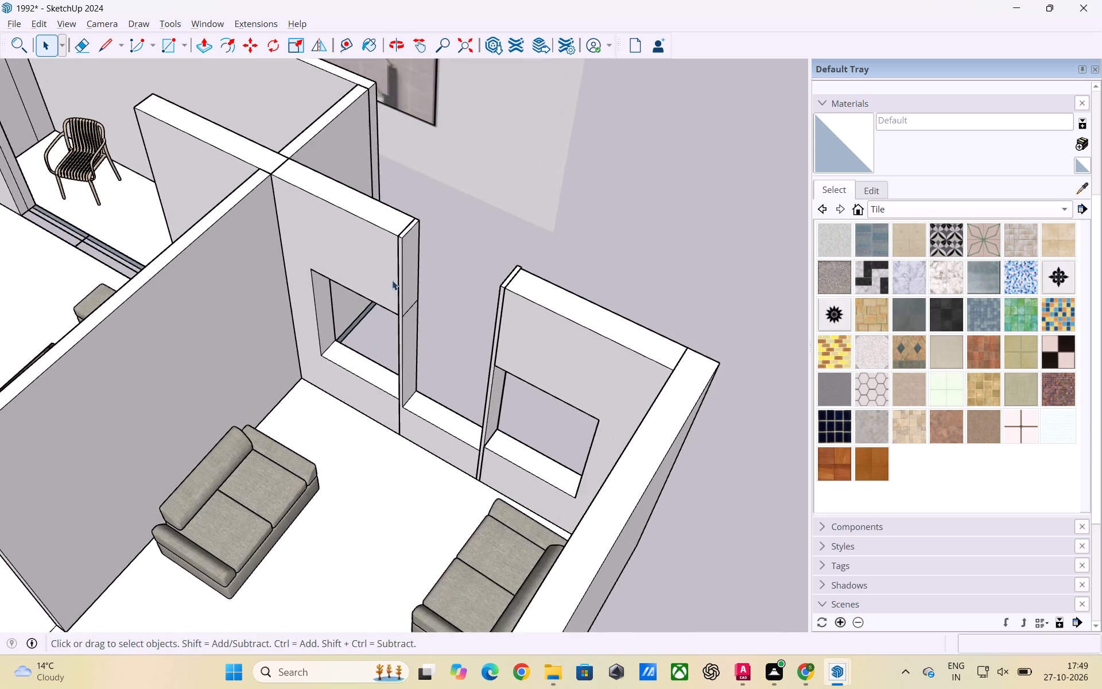
scroll(392, 280, up, 4)
middle_drag(426, 301, 425, 277)
middle_drag(445, 272, 455, 305)
scroll(412, 284, up, 1)
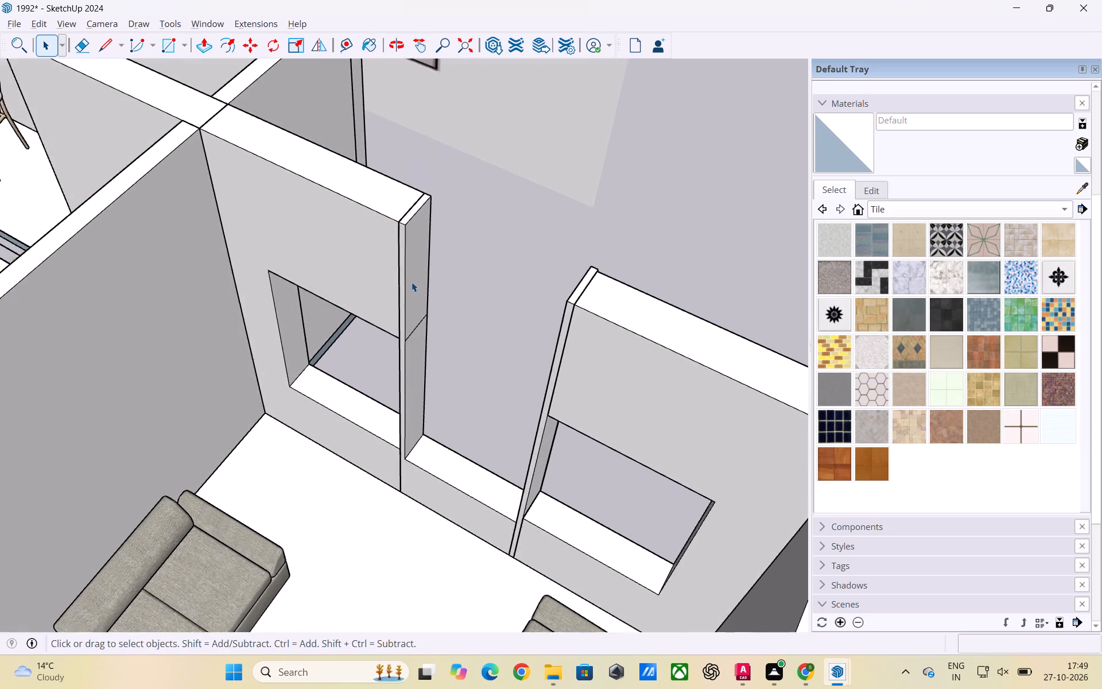
scroll(412, 282, up, 1)
double_click(422, 269)
click(418, 269)
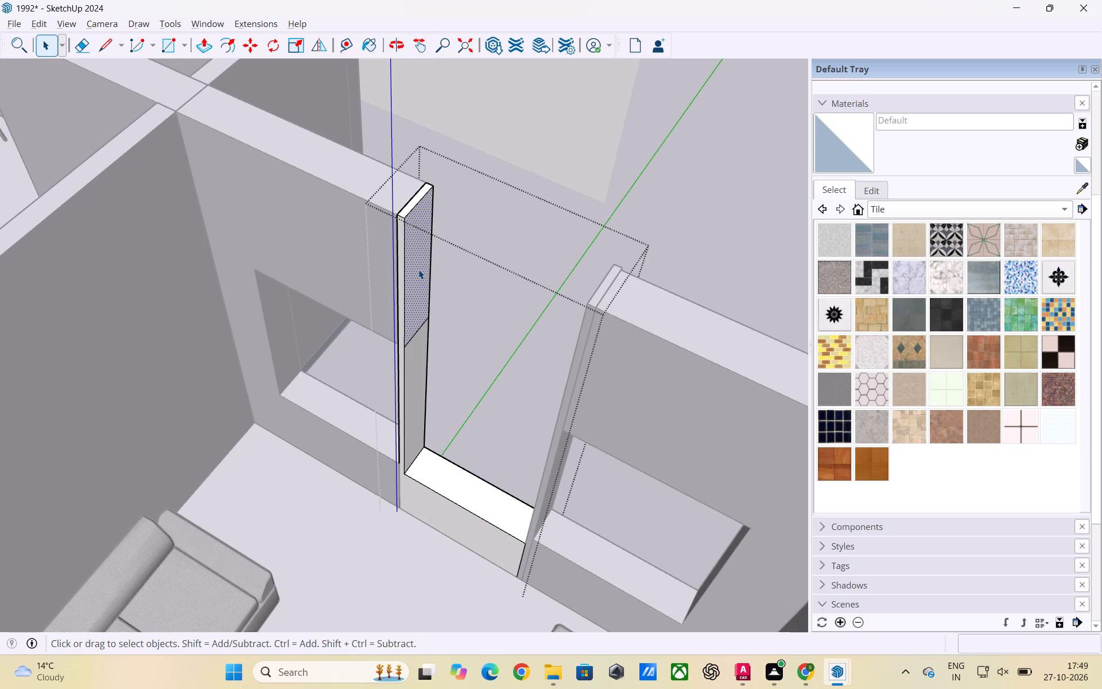
key(p)
click(418, 269)
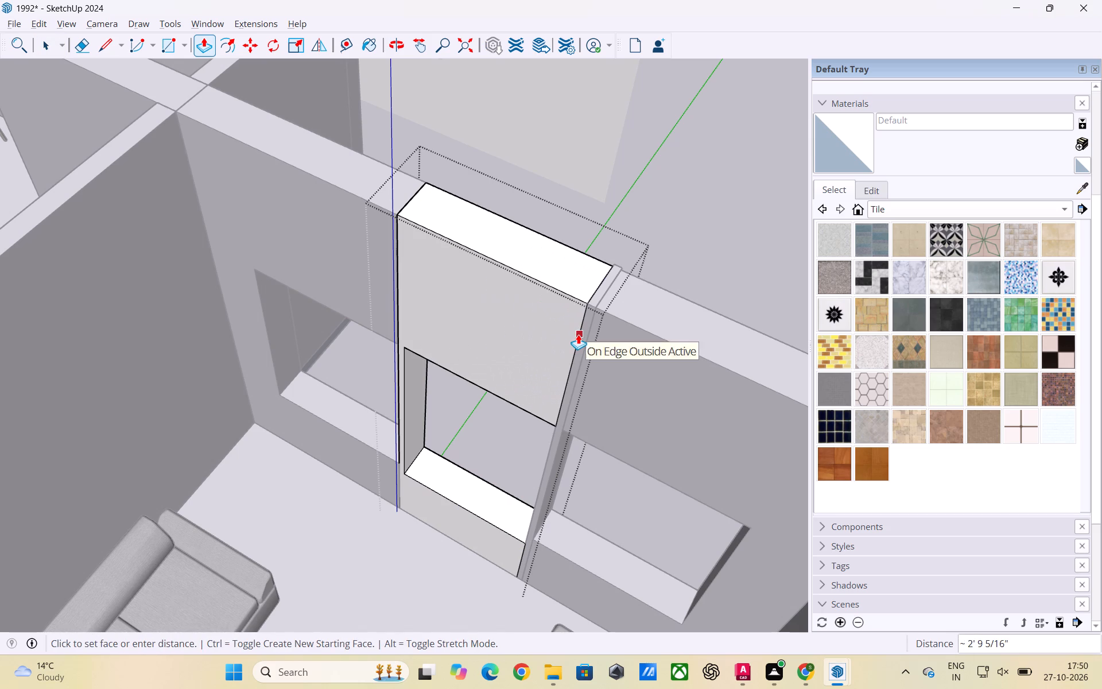
click(578, 334)
key(space)
click(694, 220)
Raise the middle opening's sill face 4" to line up with the adjoining window's sill.
scroll(575, 357, up, 2)
middle_drag(488, 388, 556, 360)
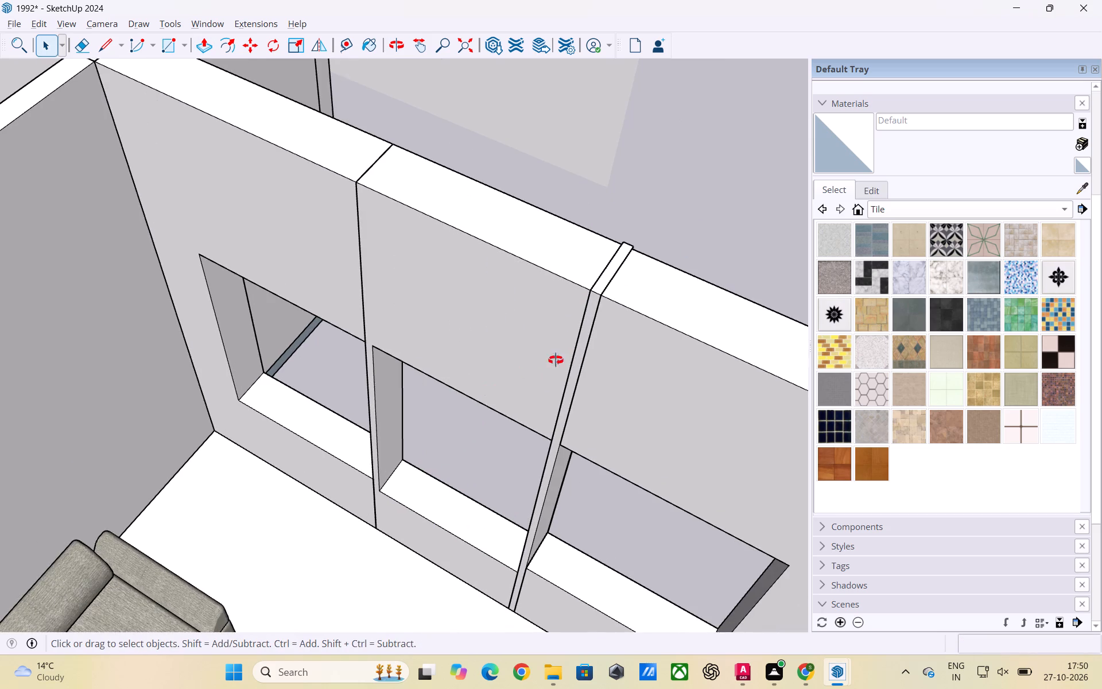
middle_drag(556, 360, 590, 315)
scroll(506, 285, down, 9)
middle_drag(484, 382, 517, 270)
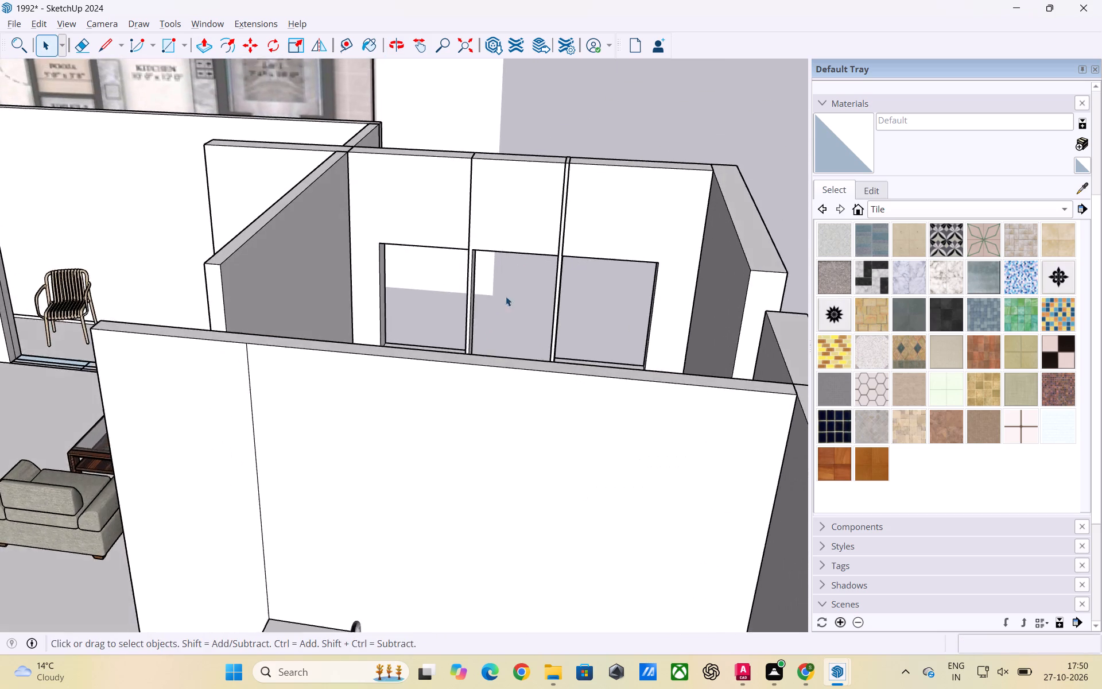
scroll(515, 309, up, 2)
middle_drag(541, 340, 540, 388)
scroll(521, 394, up, 5)
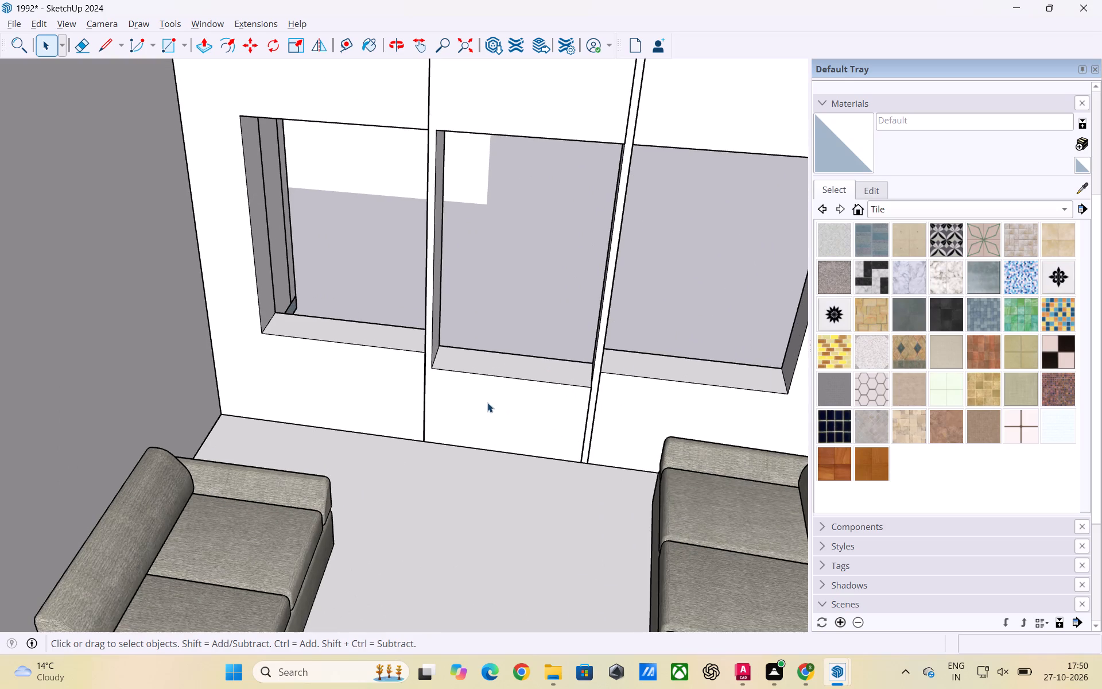
middle_drag(487, 402, 495, 438)
scroll(479, 360, down, 3)
middle_drag(483, 372, 494, 436)
double_click(499, 374)
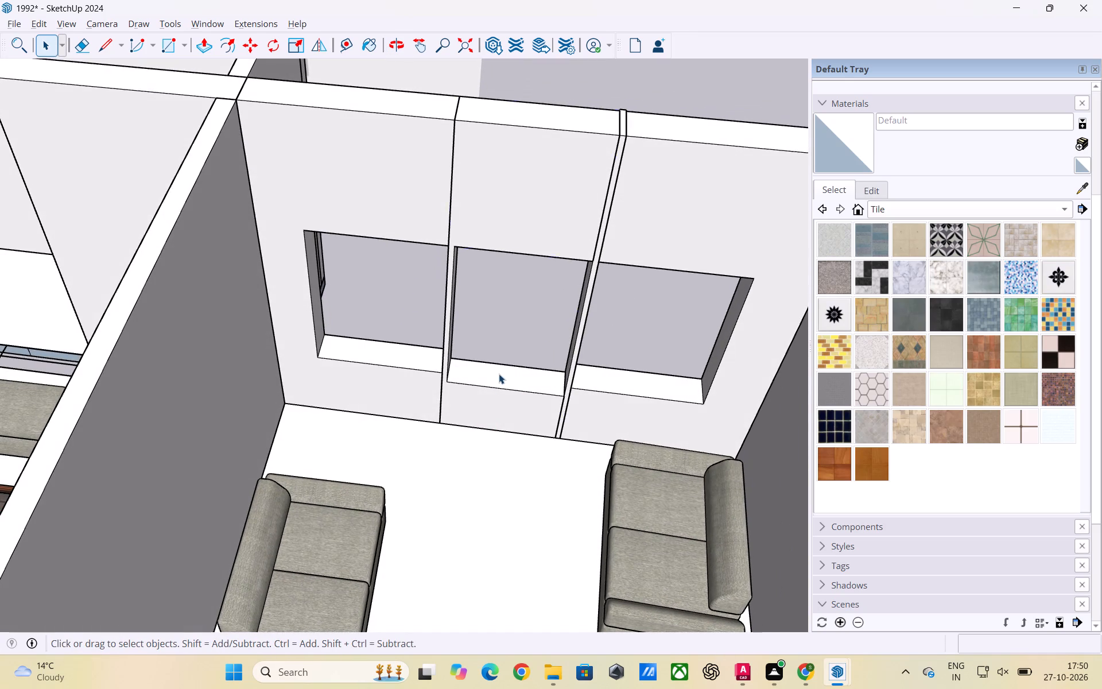
click(499, 376)
click(499, 381)
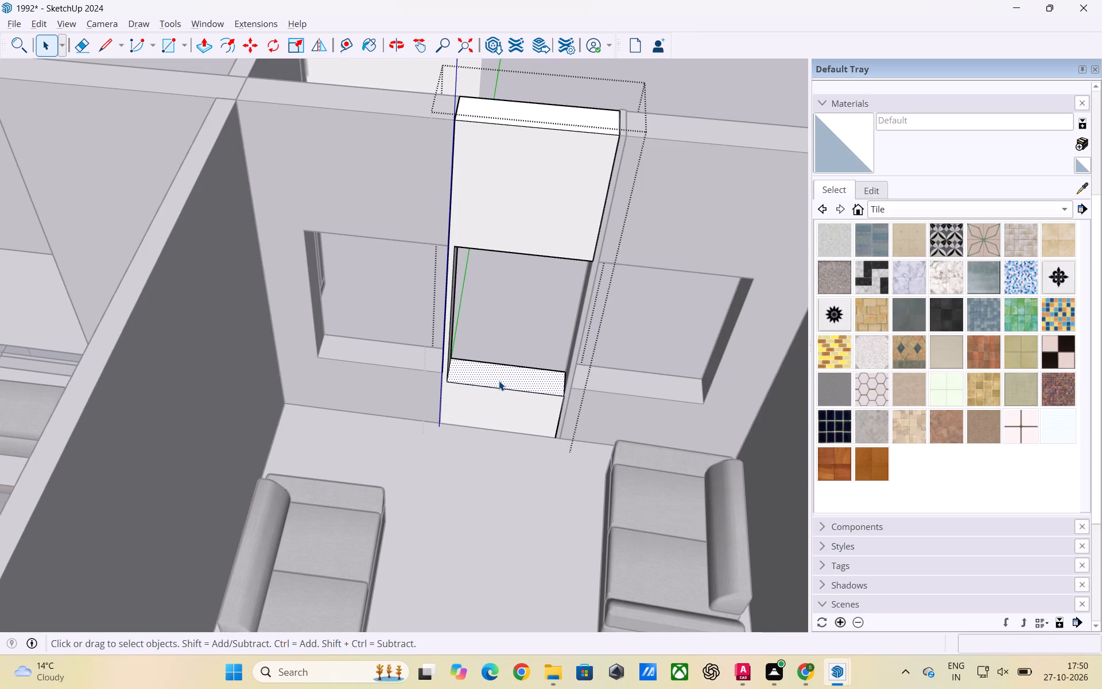
key(p)
click(499, 381)
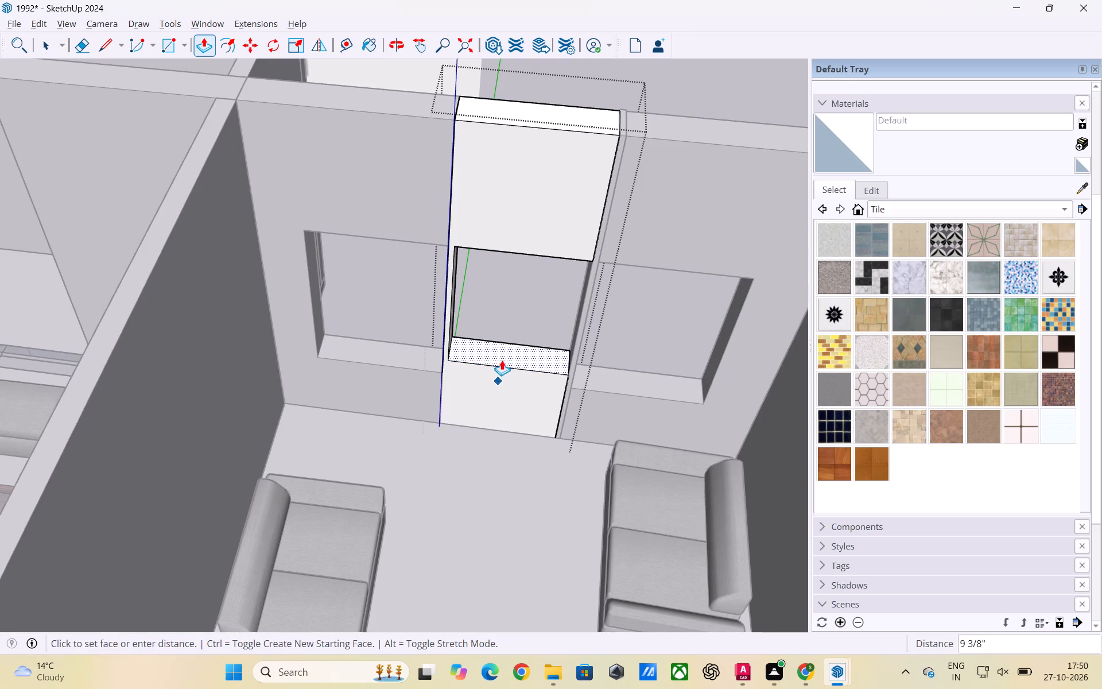
click(626, 380)
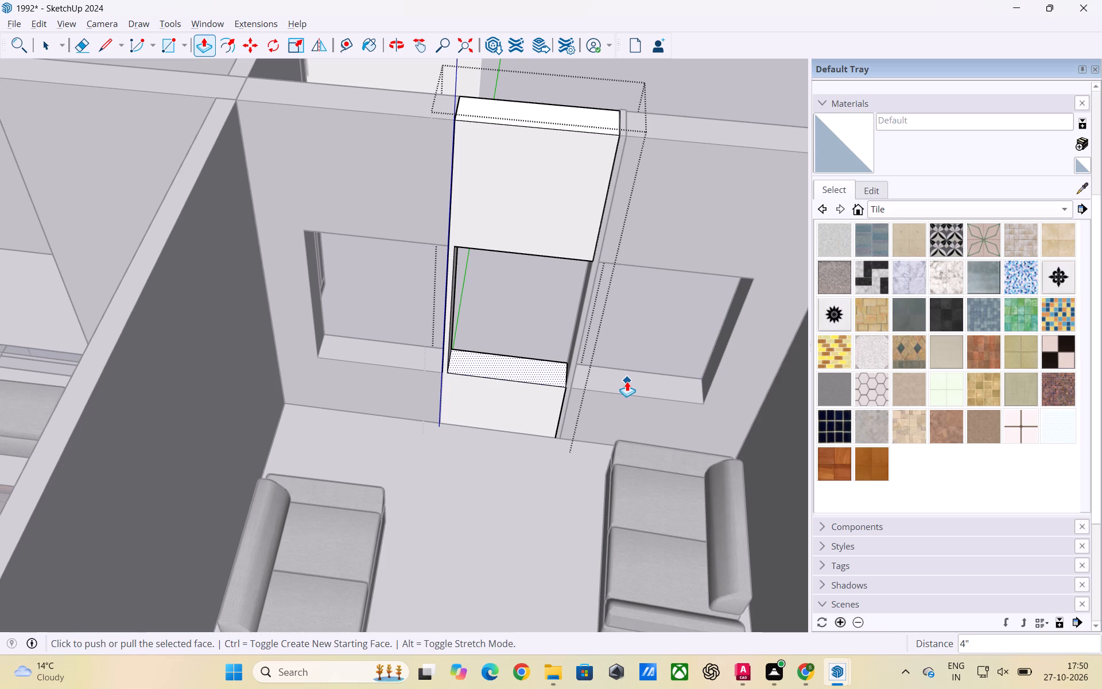
key(space)
click(522, 332)
scroll(449, 330, down, 6)
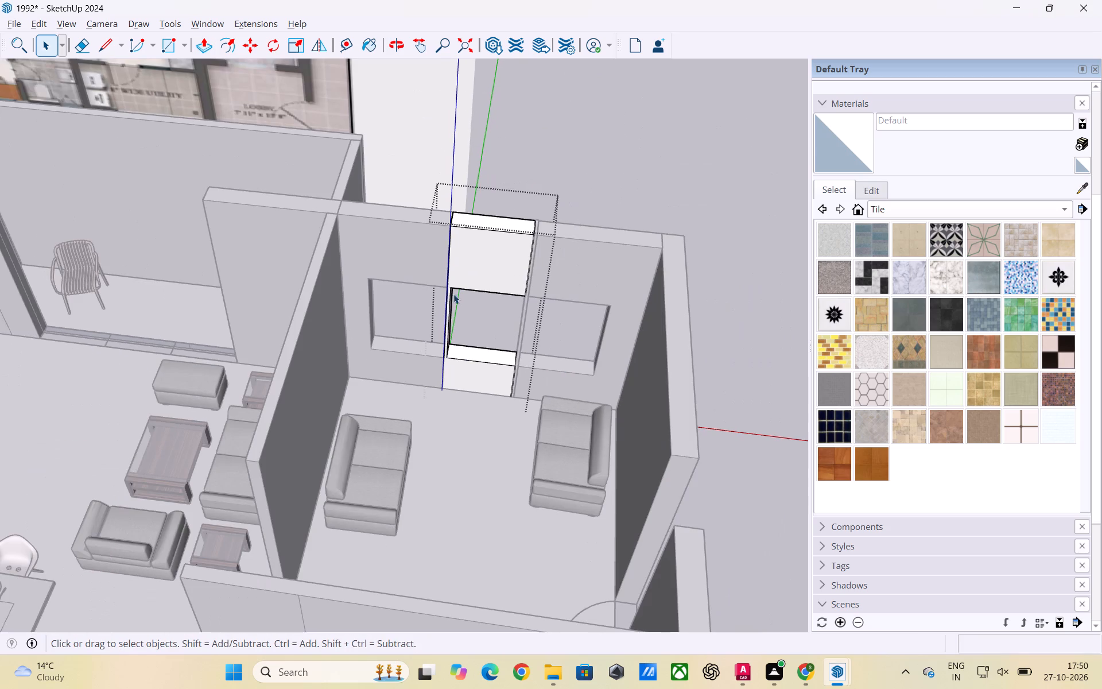
click(626, 164)
Examine the sofa room's window wall from inside and outside to check the three openings.
scroll(503, 342, up, 3)
middle_drag(471, 377, 476, 271)
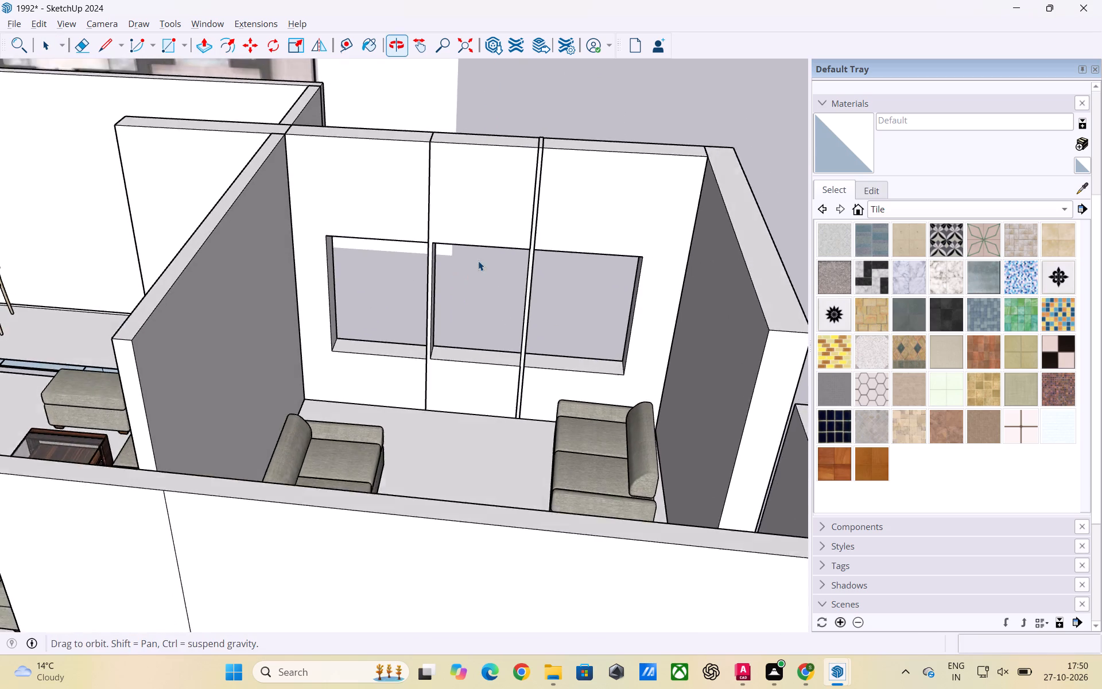
scroll(462, 311, up, 2)
middle_drag(464, 350, 485, 404)
scroll(430, 390, up, 2)
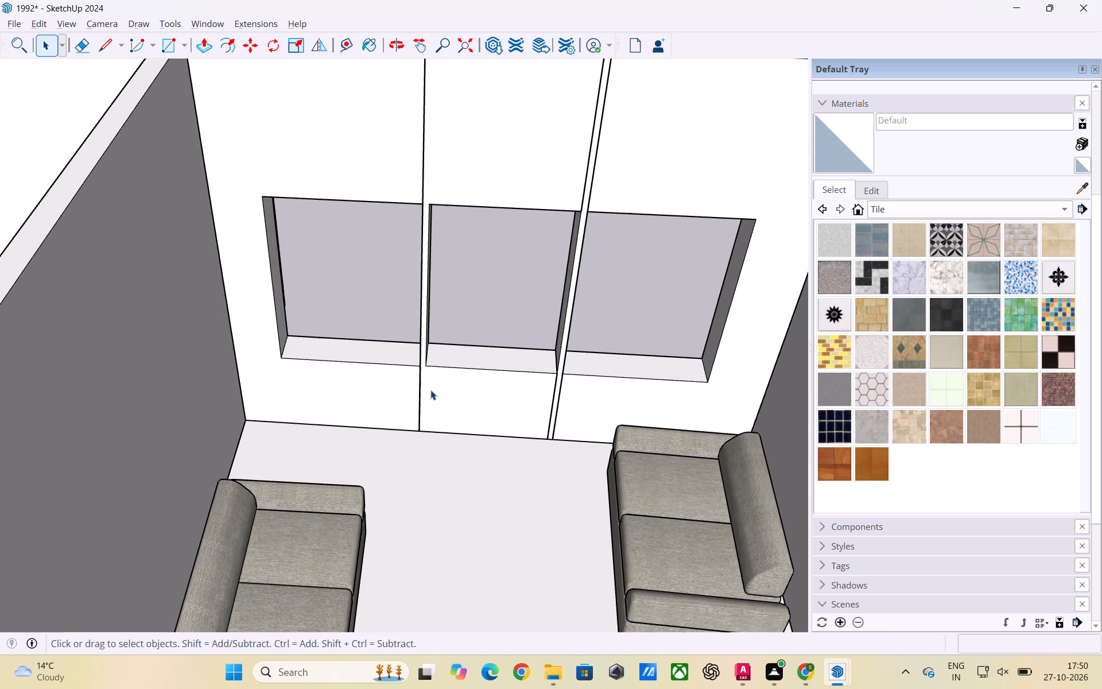
scroll(303, 341, down, 5)
scroll(412, 363, down, 1)
scroll(533, 353, down, 5)
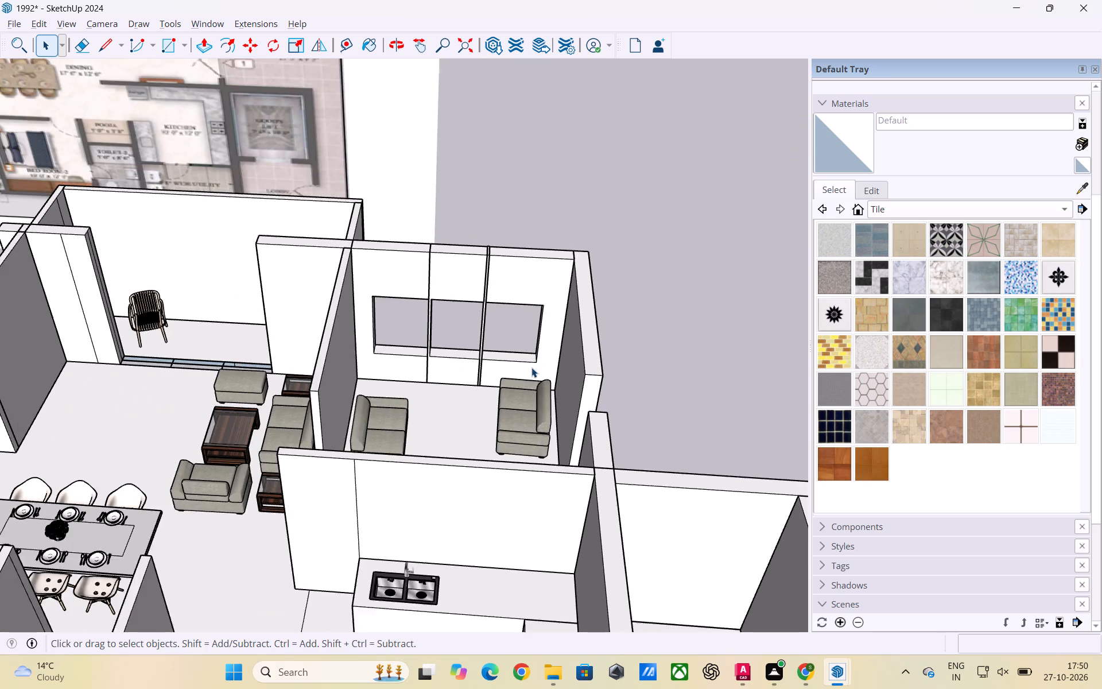
middle_drag(551, 402, 306, 402)
scroll(471, 367, up, 3)
middle_drag(577, 395, 215, 400)
scroll(281, 369, up, 3)
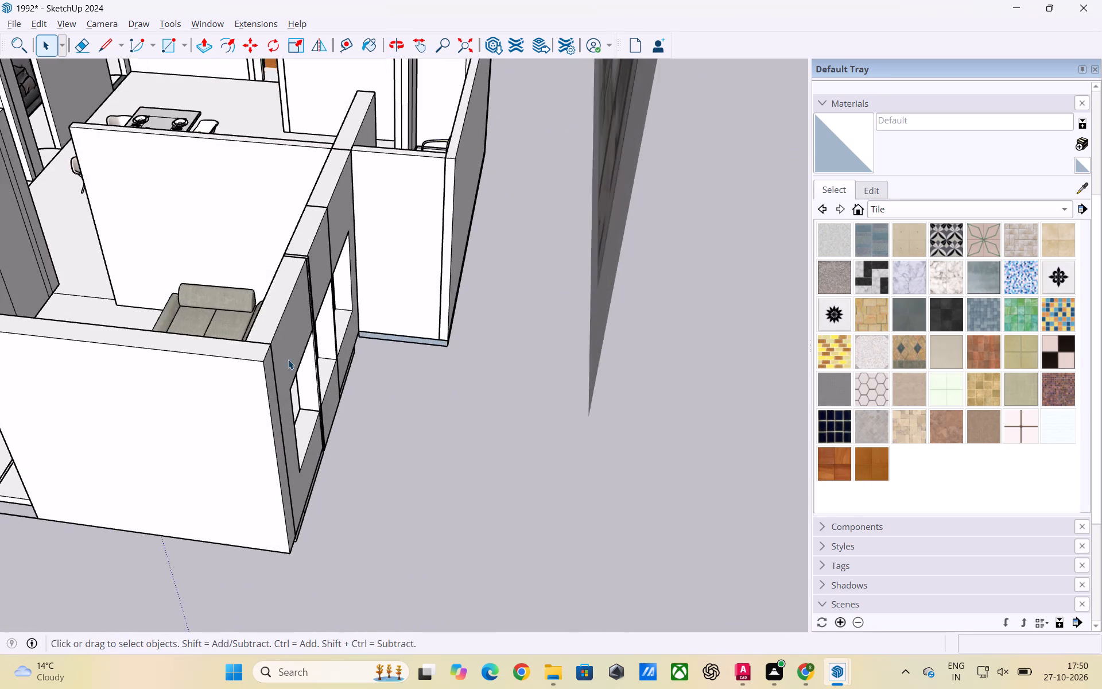
middle_drag(427, 377, 205, 378)
scroll(173, 381, up, 2)
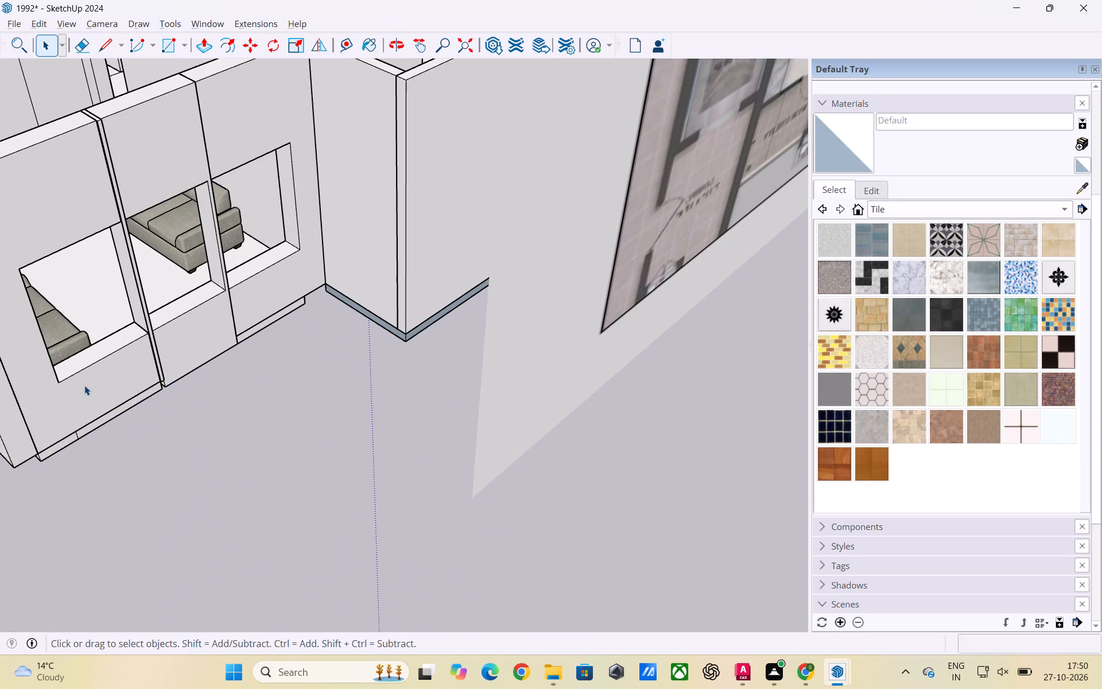
middle_drag(104, 392, 465, 410)
scroll(533, 384, down, 3)
scroll(444, 259, down, 3)
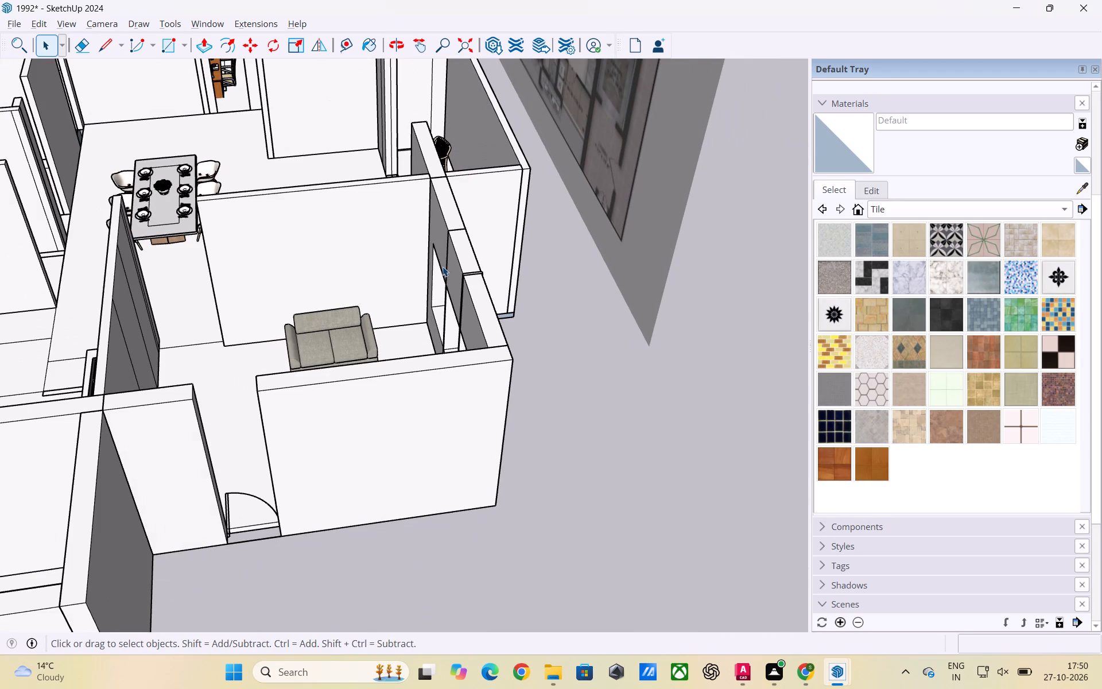
Look over the whole house model from several sides and above, checking the walls, openings and furnished rooms.
scroll(443, 266, down, 4)
scroll(388, 312, down, 2)
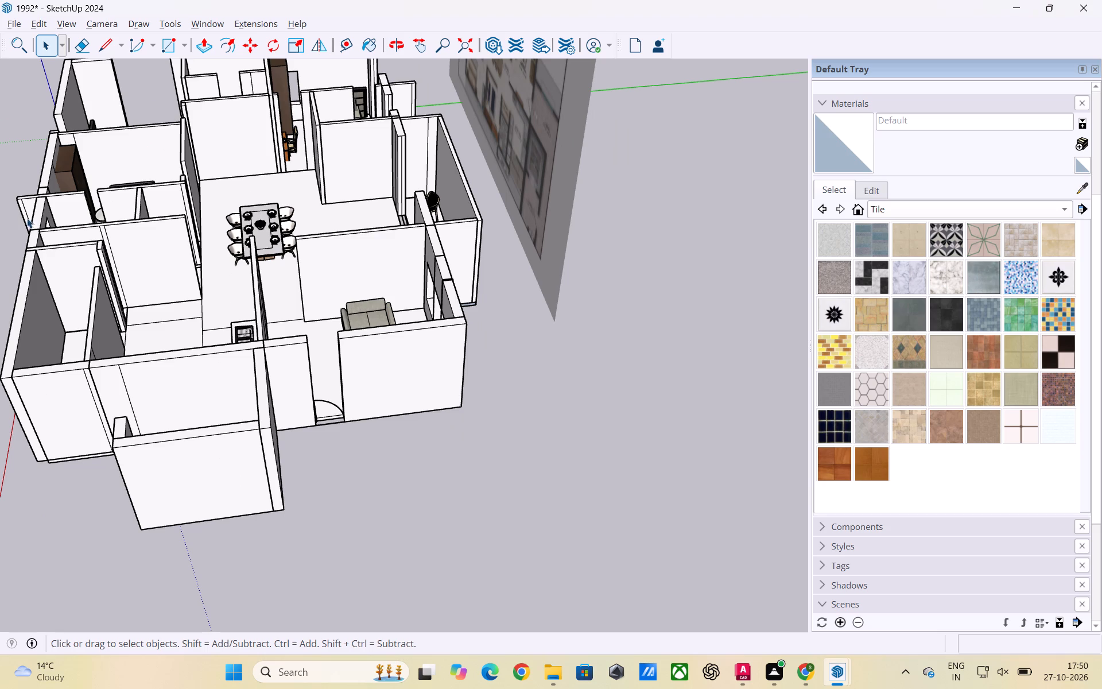
scroll(0, 396, down, 2)
scroll(670, 308, down, 4)
scroll(393, 310, up, 4)
scroll(302, 317, up, 2)
middle_drag(287, 305, 300, 315)
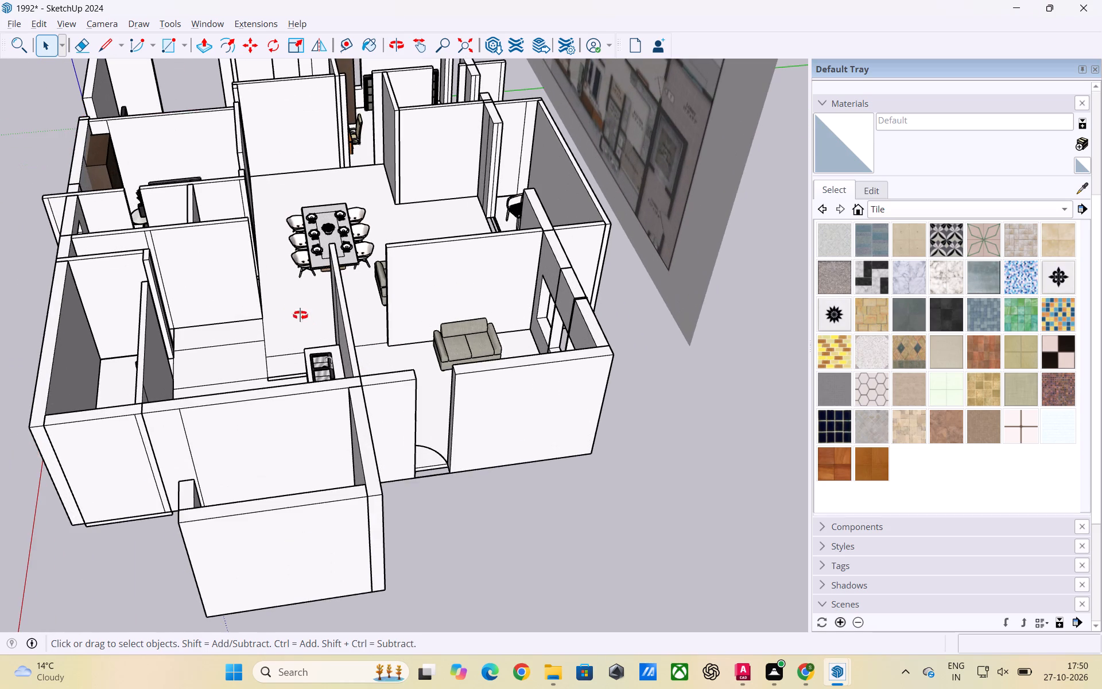
middle_drag(300, 315, 336, 405)
scroll(301, 354, up, 3)
middle_drag(309, 353, 405, 200)
scroll(411, 285, down, 2)
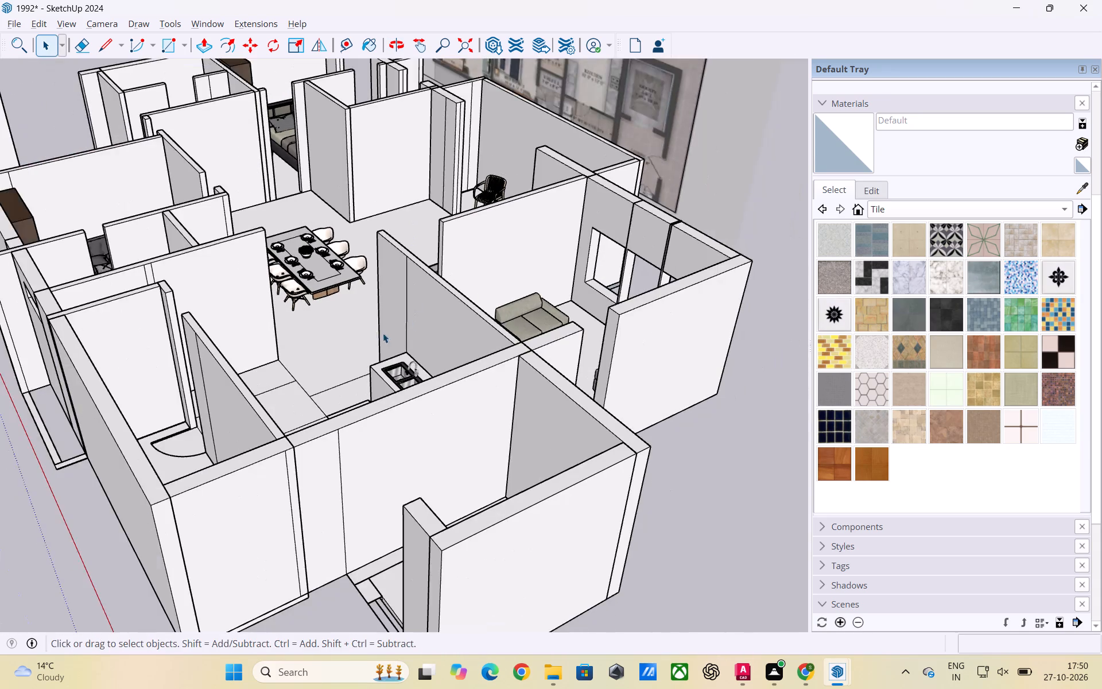
middle_drag(286, 397, 376, 287)
scroll(464, 306, down, 3)
scroll(377, 320, down, 3)
middle_drag(355, 340, 597, 452)
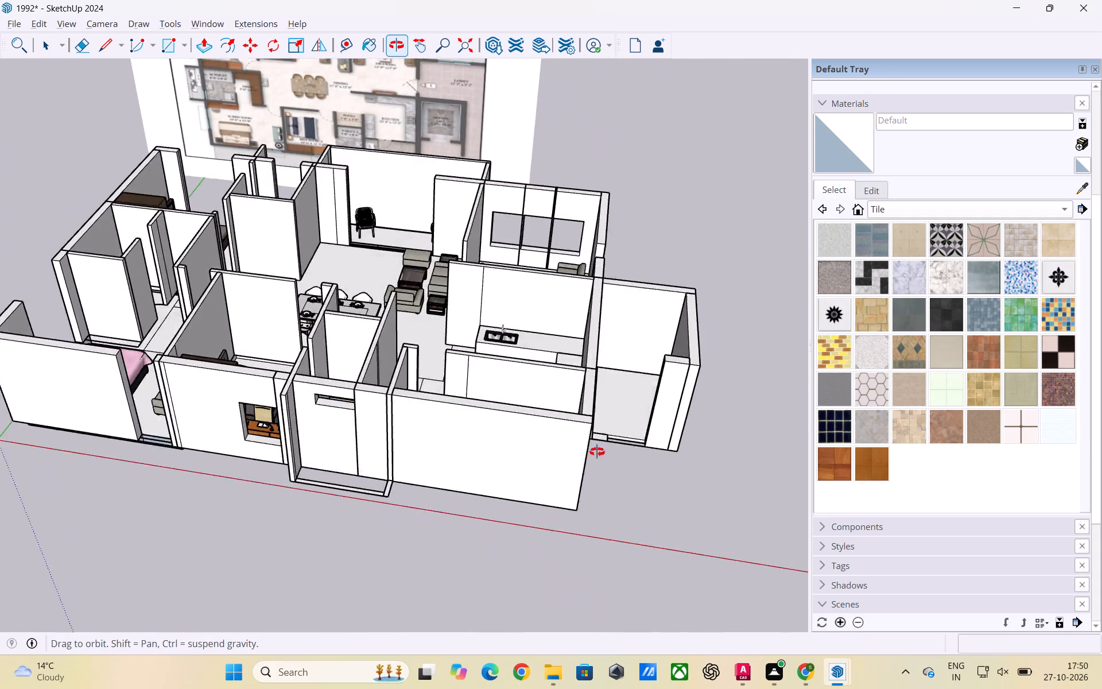
middle_drag(597, 452, 609, 444)
scroll(427, 369, up, 3)
scroll(569, 357, down, 5)
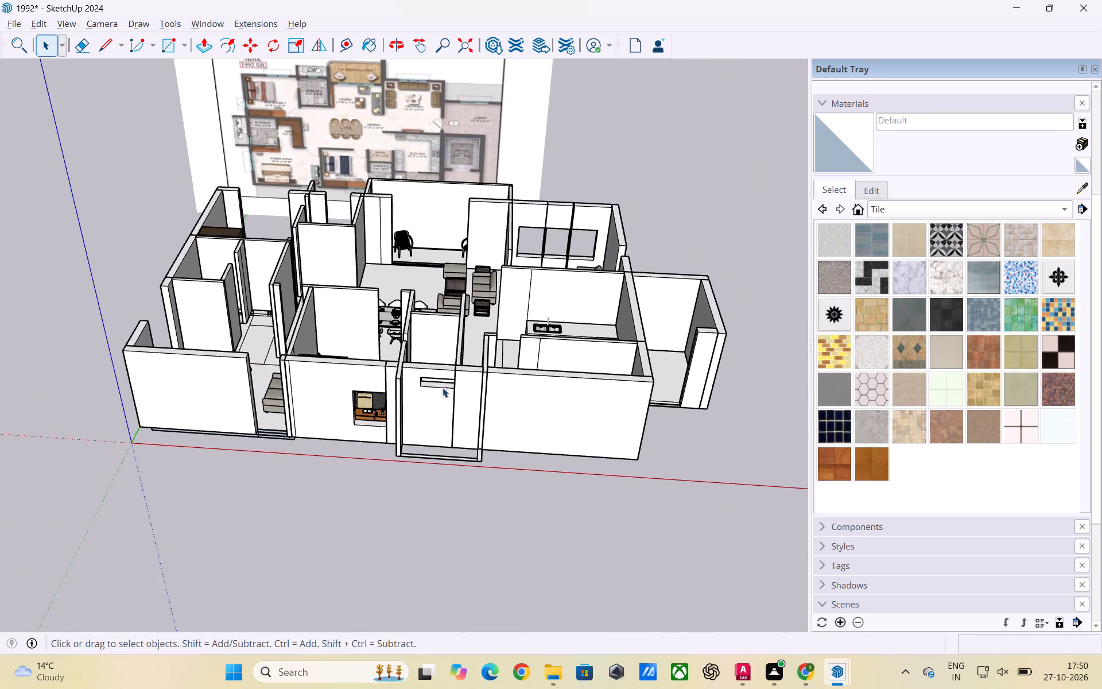
scroll(421, 369, up, 4)
scroll(392, 335, down, 2)
middle_drag(401, 324, 431, 457)
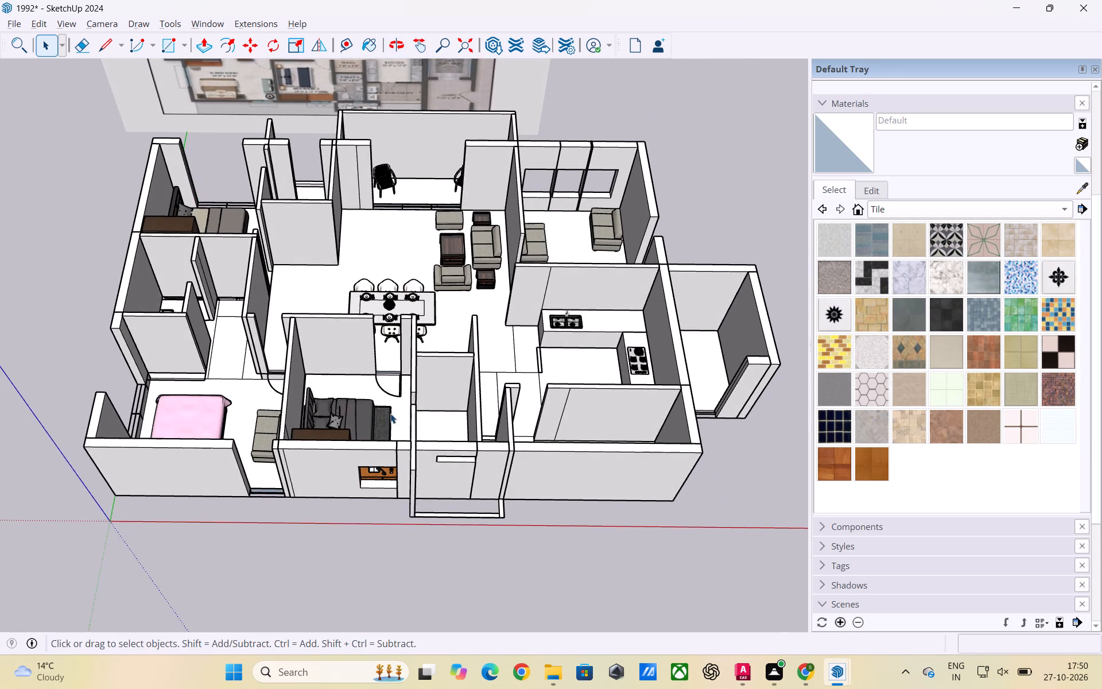
scroll(387, 408, up, 2)
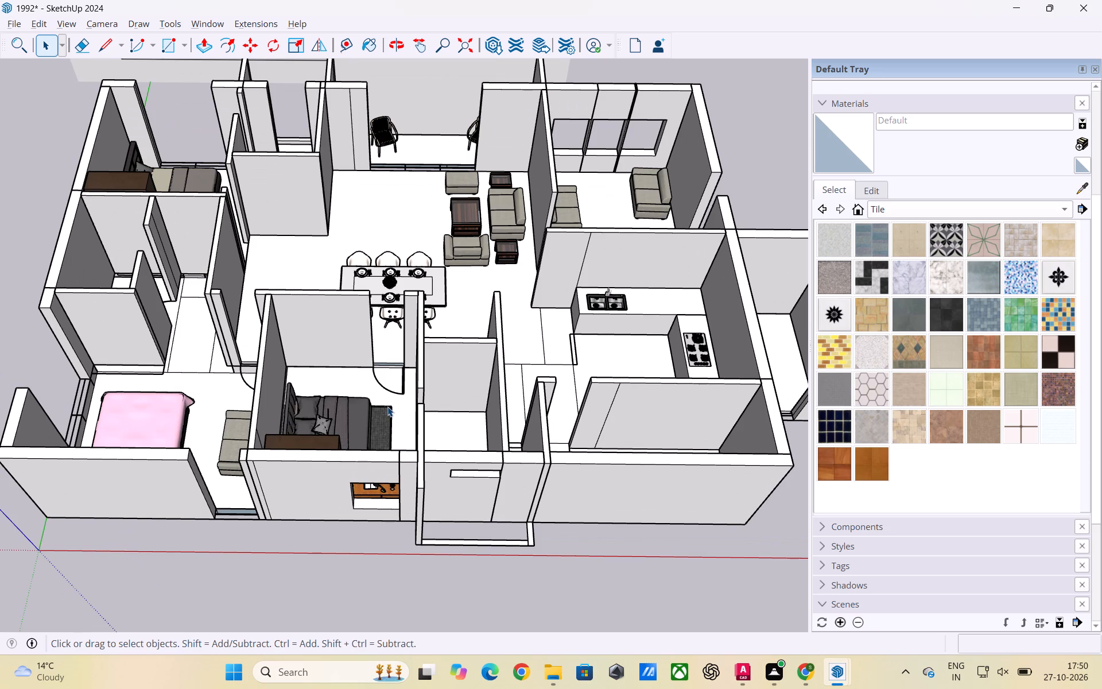
scroll(395, 330, down, 4)
scroll(471, 403, down, 1)
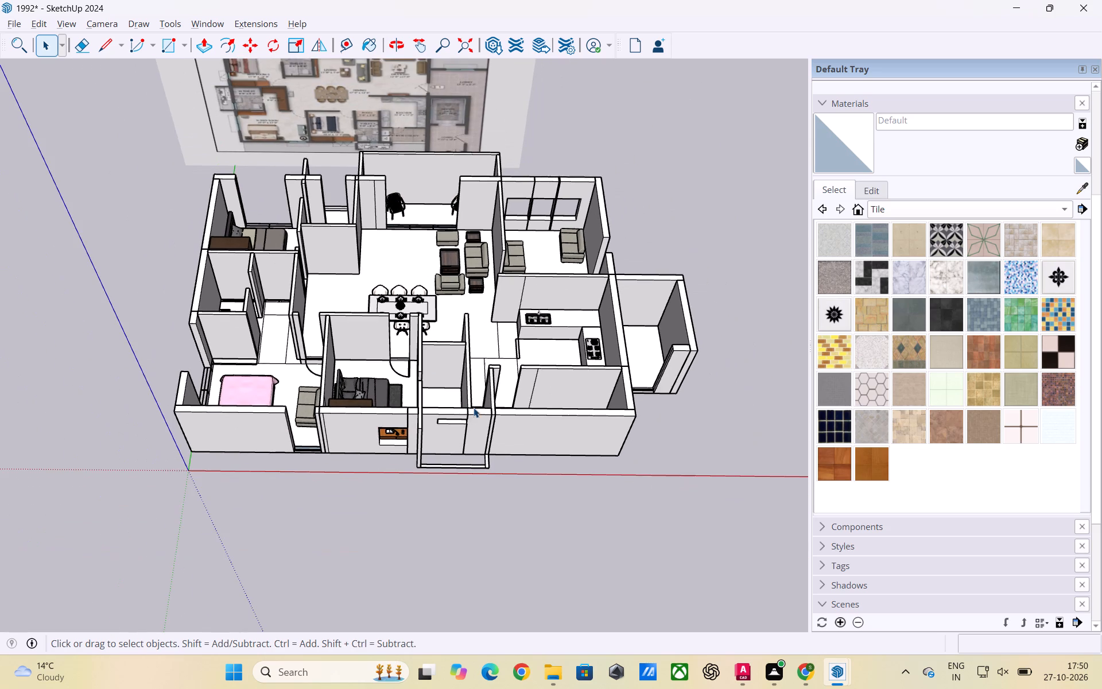
scroll(385, 316, up, 6)
scroll(425, 295, down, 4)
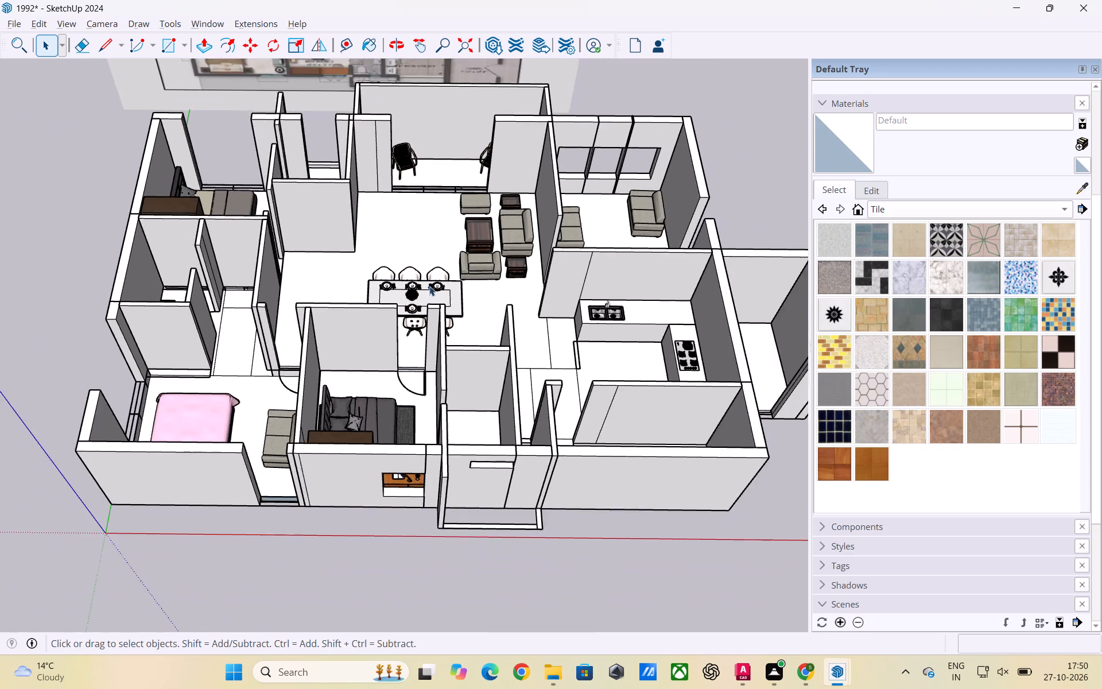
scroll(429, 286, down, 2)
middle_drag(432, 308, 427, 406)
scroll(399, 318, up, 6)
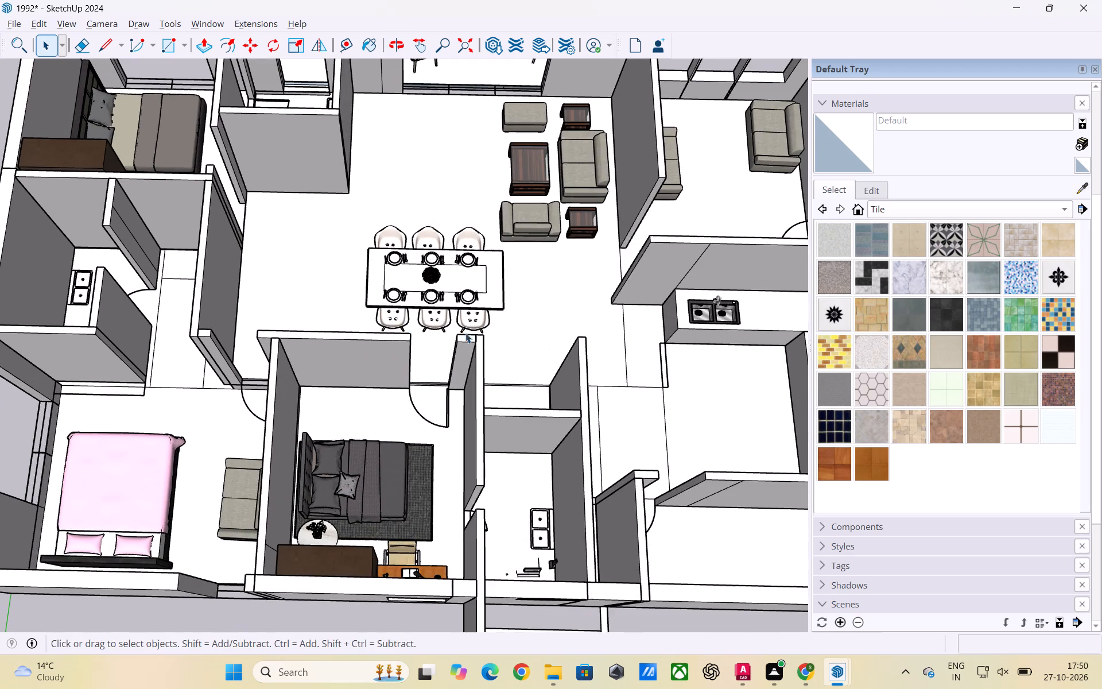
Look over the furnished house layout from above, checking the rooms and walls.
middle_drag(465, 333, 479, 330)
scroll(458, 326, down, 6)
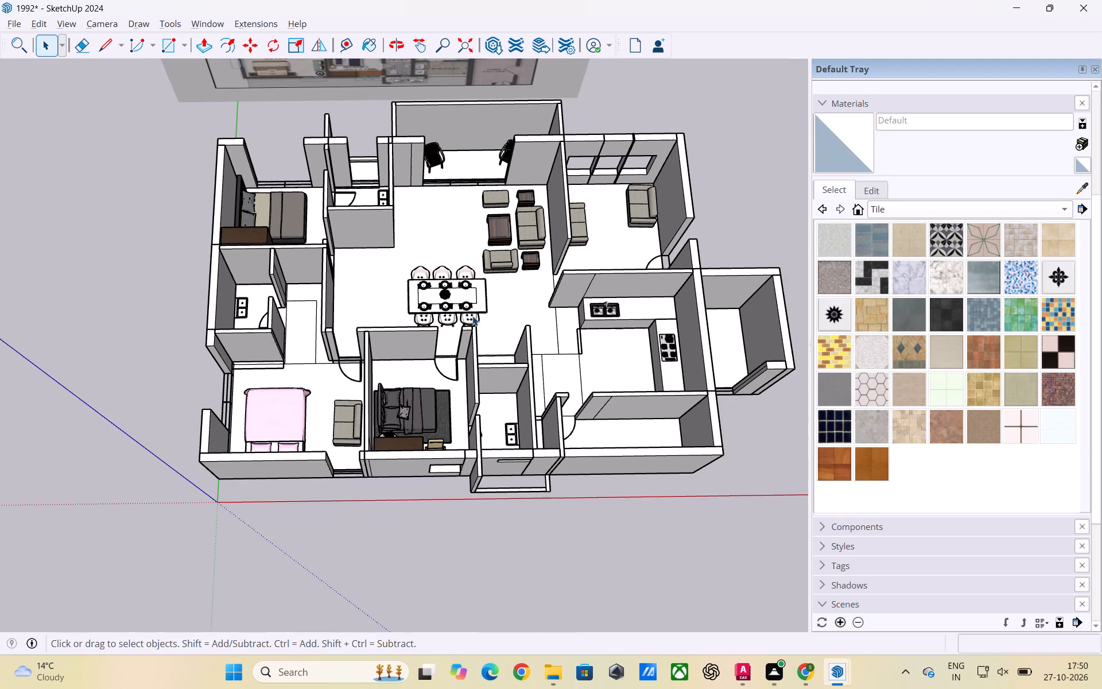
scroll(473, 316, down, 1)
scroll(494, 359, up, 1)
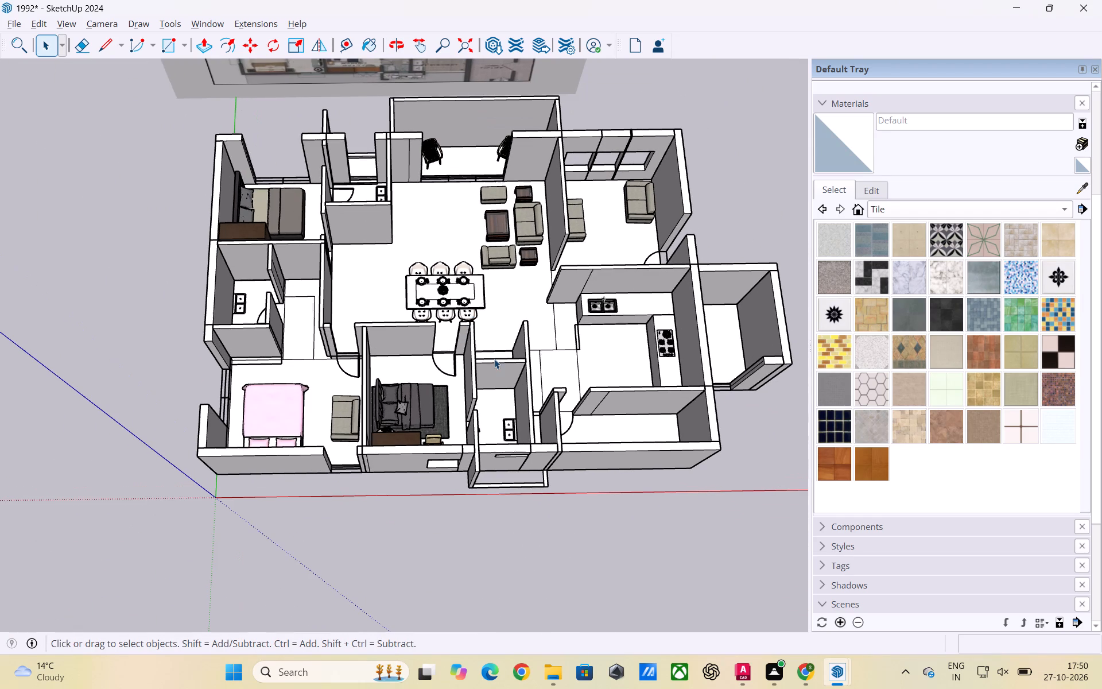
scroll(469, 351, down, 2)
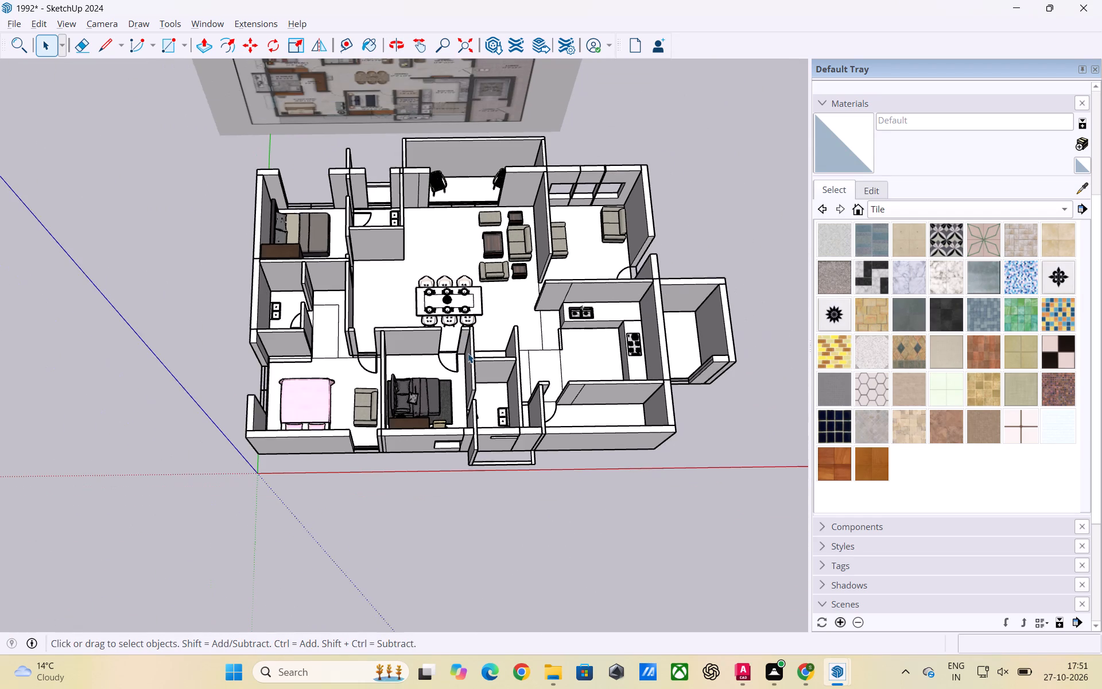
scroll(468, 351, down, 4)
scroll(468, 370, up, 3)
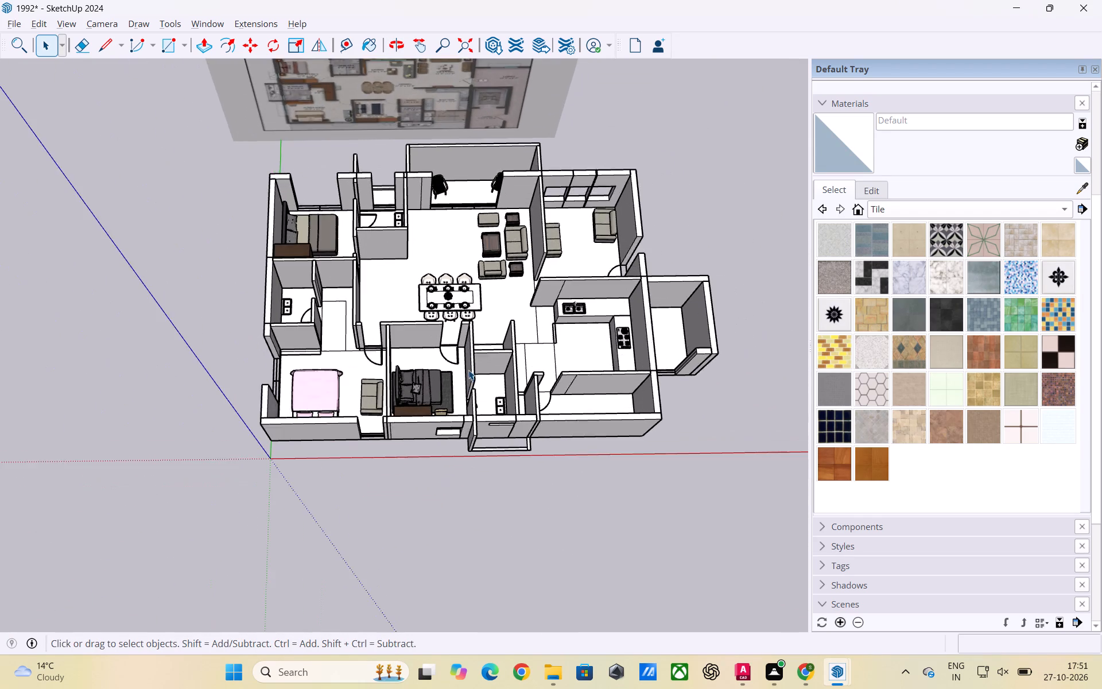
scroll(468, 370, up, 6)
scroll(464, 371, down, 2)
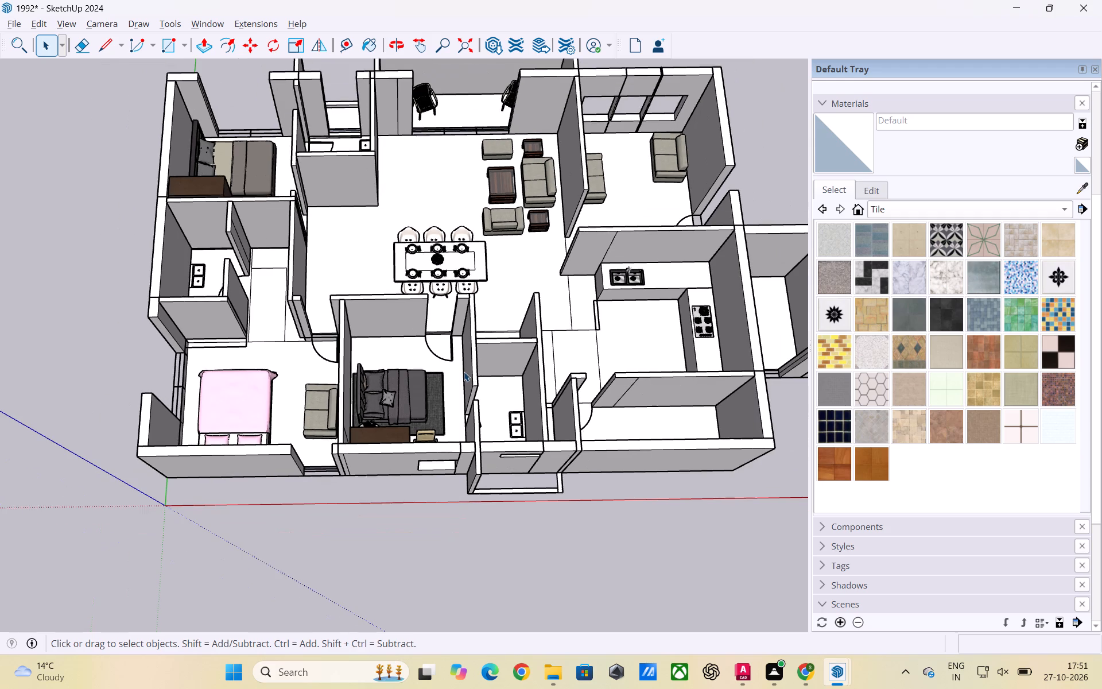
Examine the doorway of the pink-bed bedroom up close, checking its floor threshold, wall ends and door swing.
scroll(308, 328, up, 13)
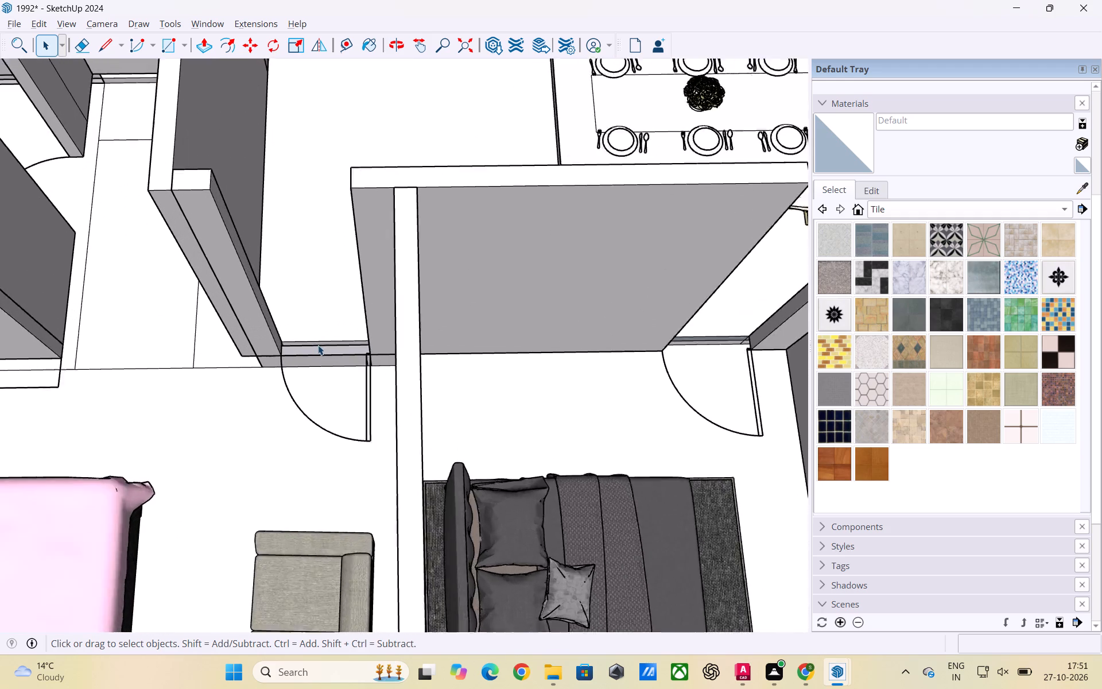
scroll(318, 345, up, 1)
middle_drag(309, 355, 553, 362)
scroll(378, 407, up, 3)
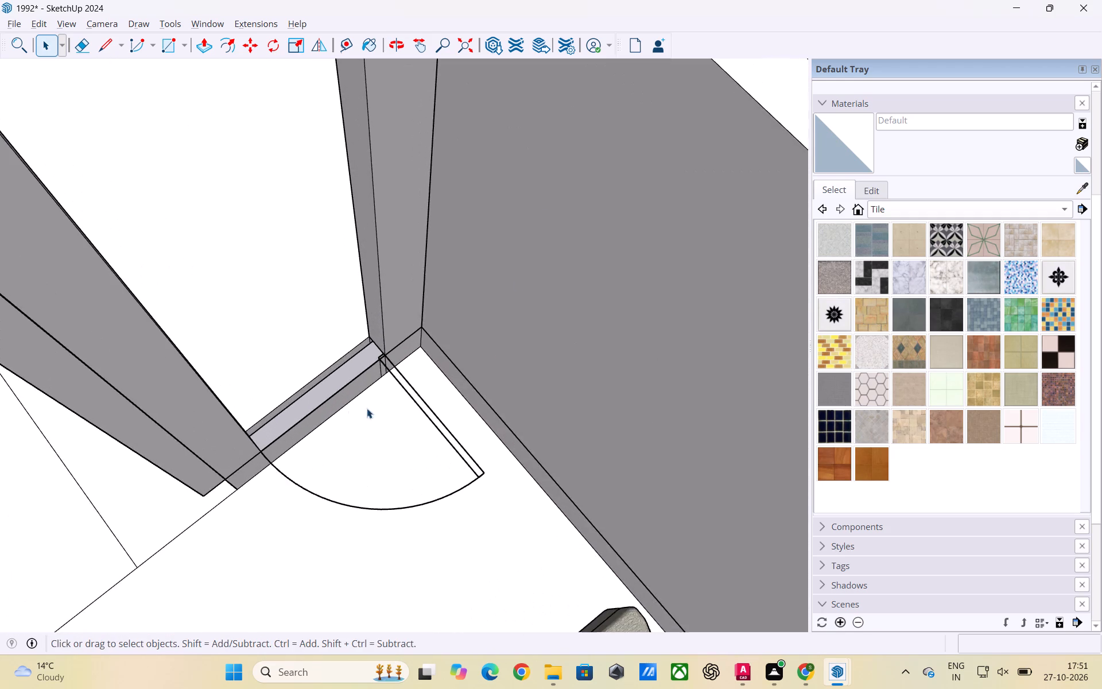
middle_drag(296, 418, 572, 388)
scroll(377, 439, up, 2)
middle_drag(362, 439, 451, 435)
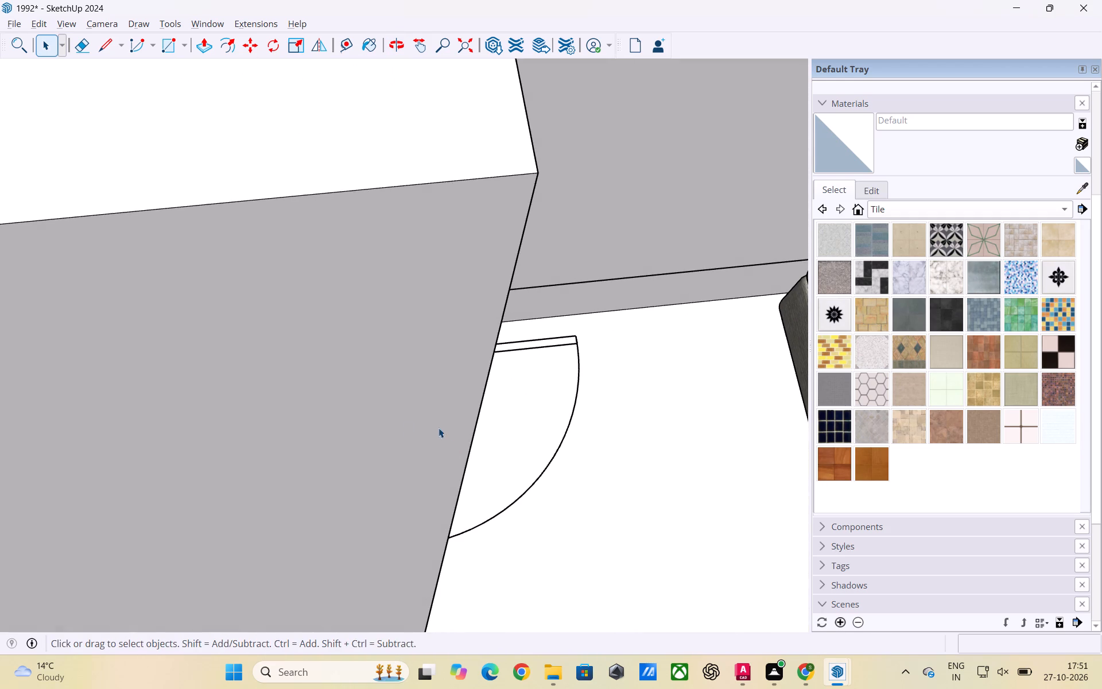
middle_drag(575, 444, 383, 438)
scroll(385, 446, up, 5)
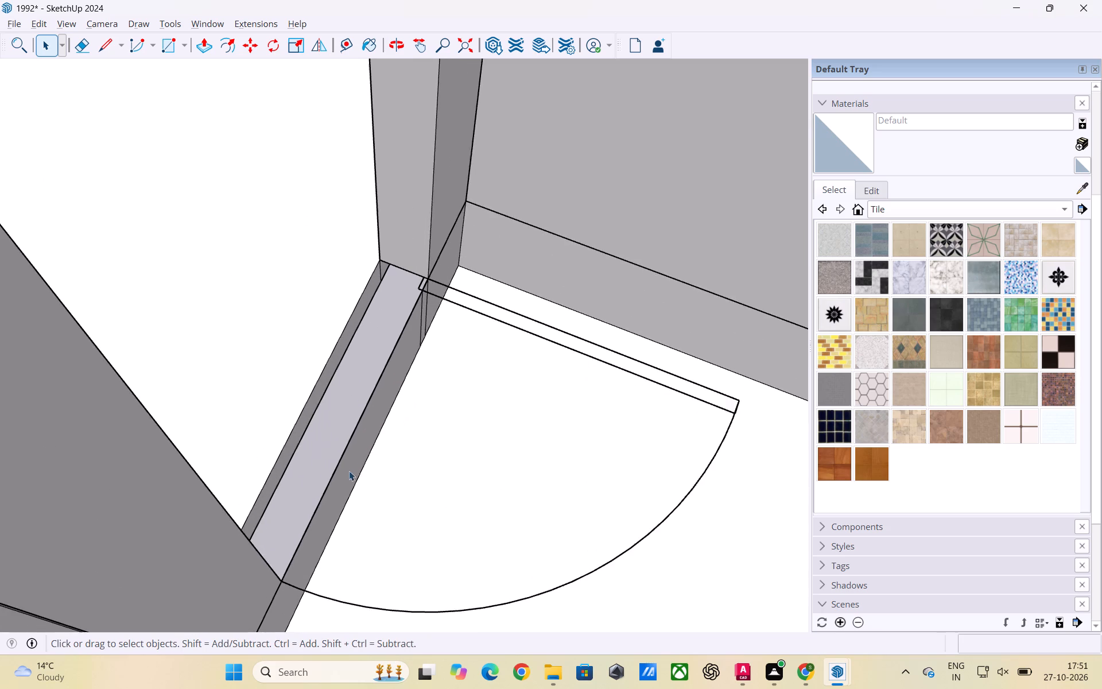
middle_drag(349, 471, 387, 476)
scroll(370, 425, up, 2)
middle_drag(400, 415, 364, 360)
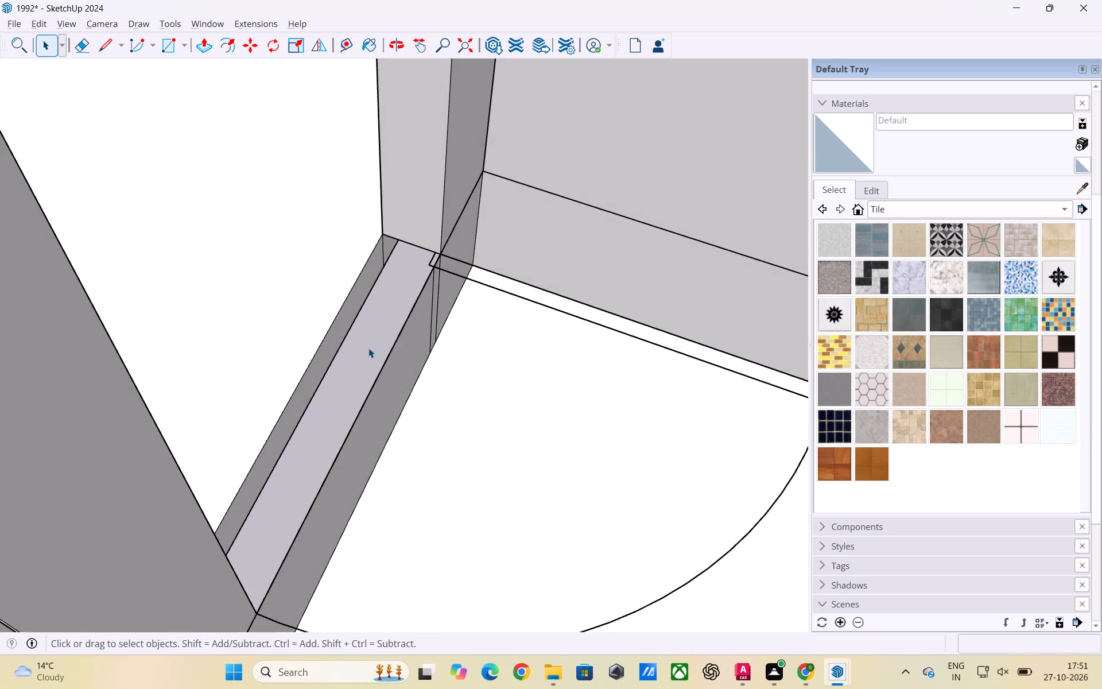
scroll(436, 316, down, 6)
middle_drag(447, 408, 464, 297)
scroll(410, 505, up, 2)
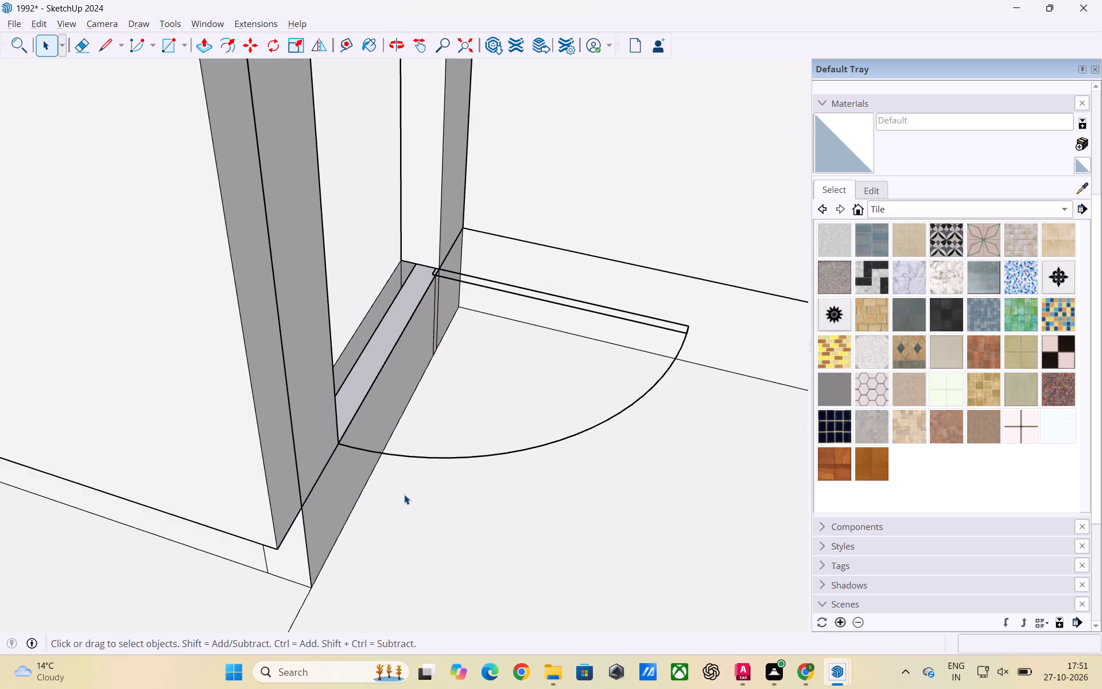
middle_drag(350, 494, 468, 386)
Inspect the outer wall and open gap of the pink-bed bedroom from outside, including the floor slab edge and underside.
scroll(401, 370, down, 6)
scroll(327, 412, down, 3)
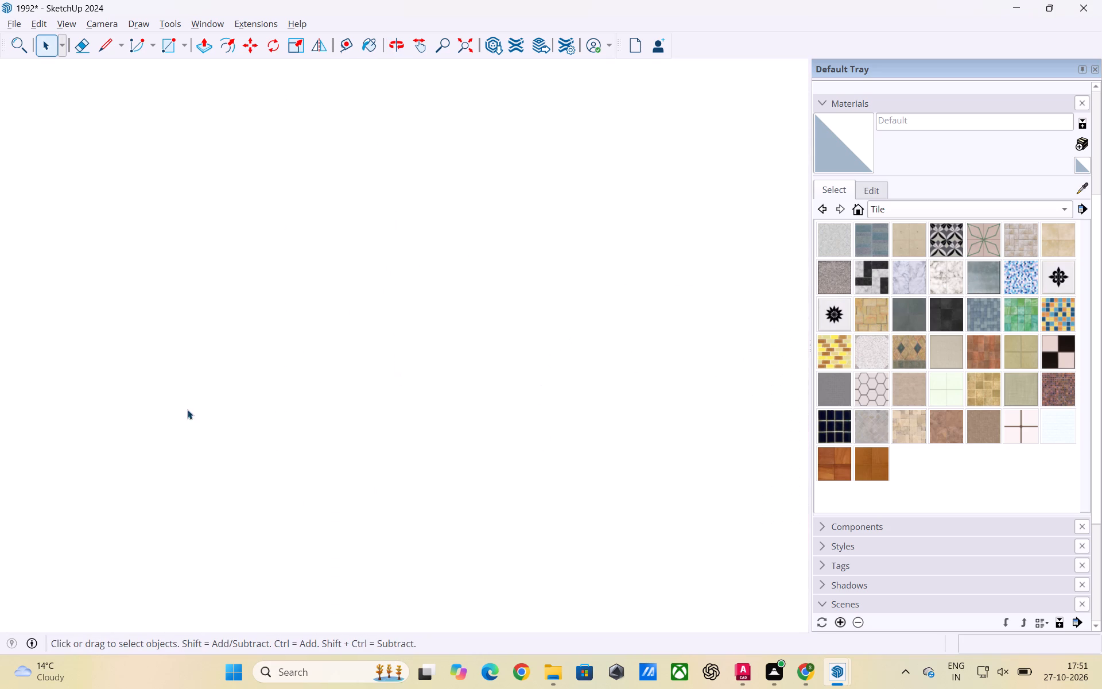
scroll(187, 409, down, 20)
scroll(187, 409, down, 3)
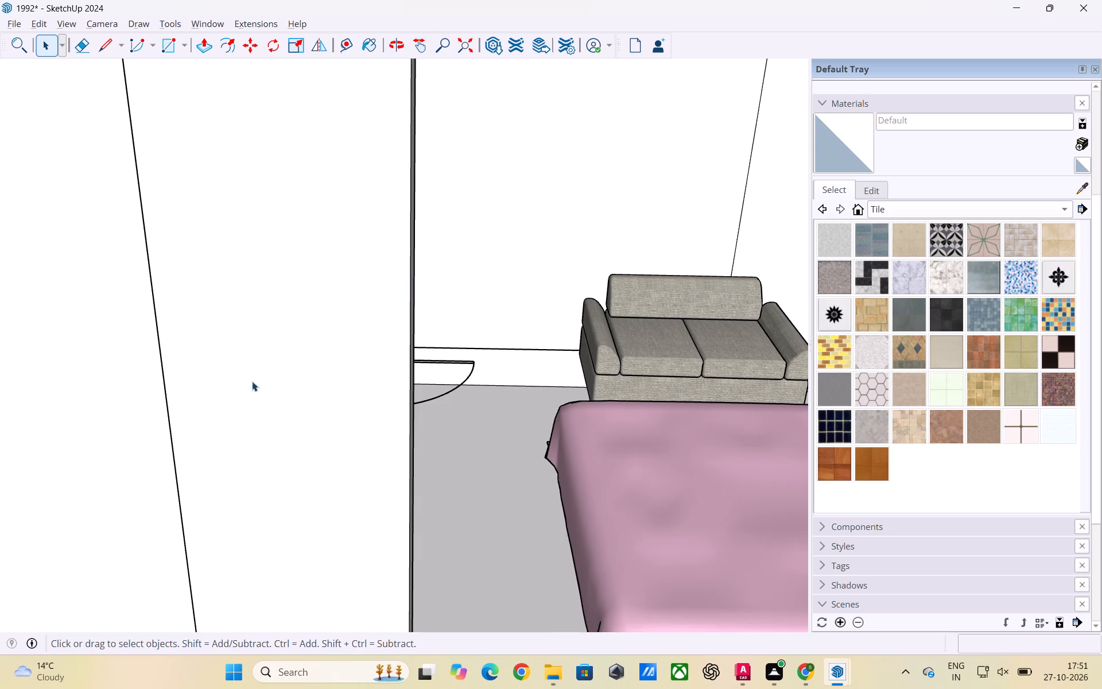
scroll(252, 381, down, 11)
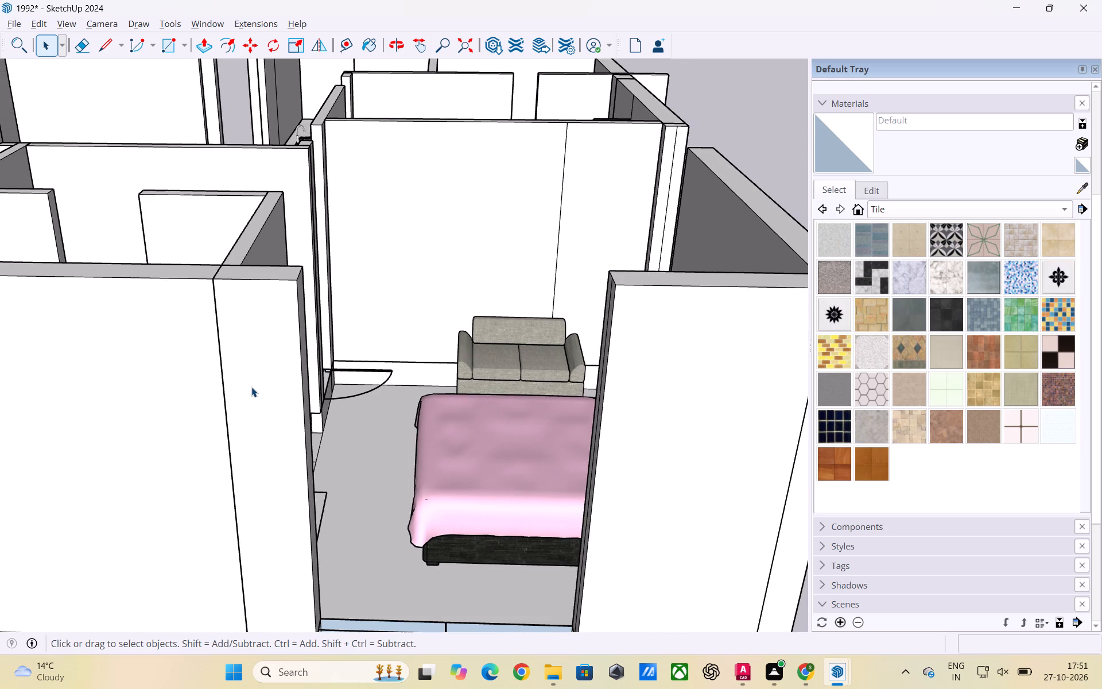
scroll(505, 413, down, 4)
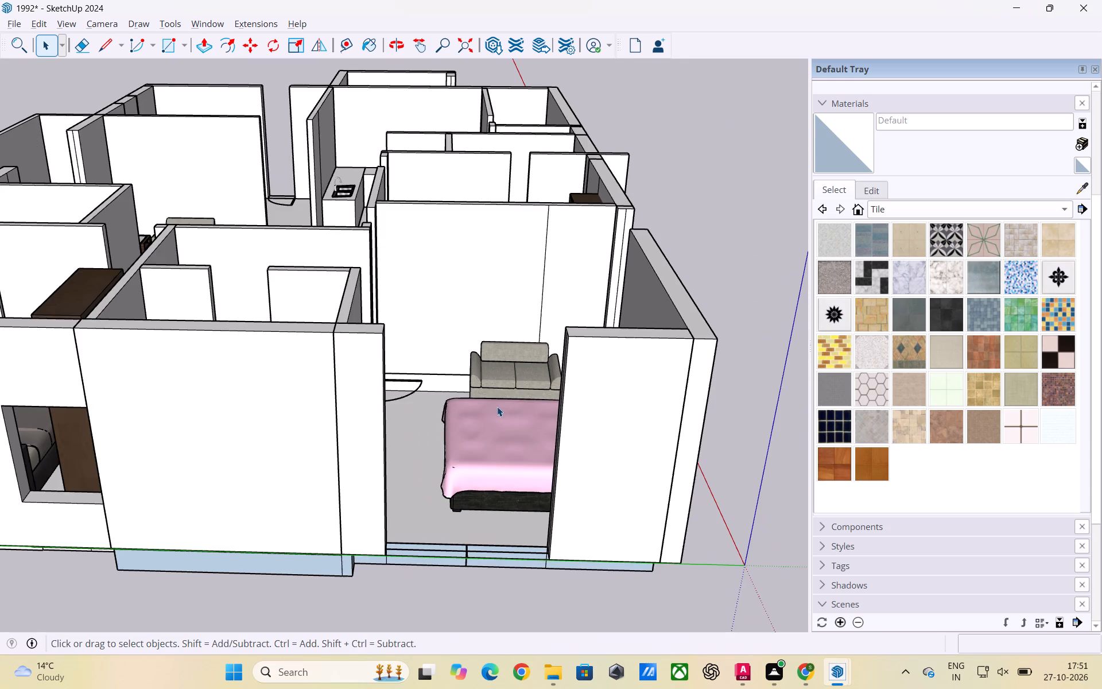
scroll(494, 411, down, 6)
click(470, 539)
scroll(390, 516, up, 1)
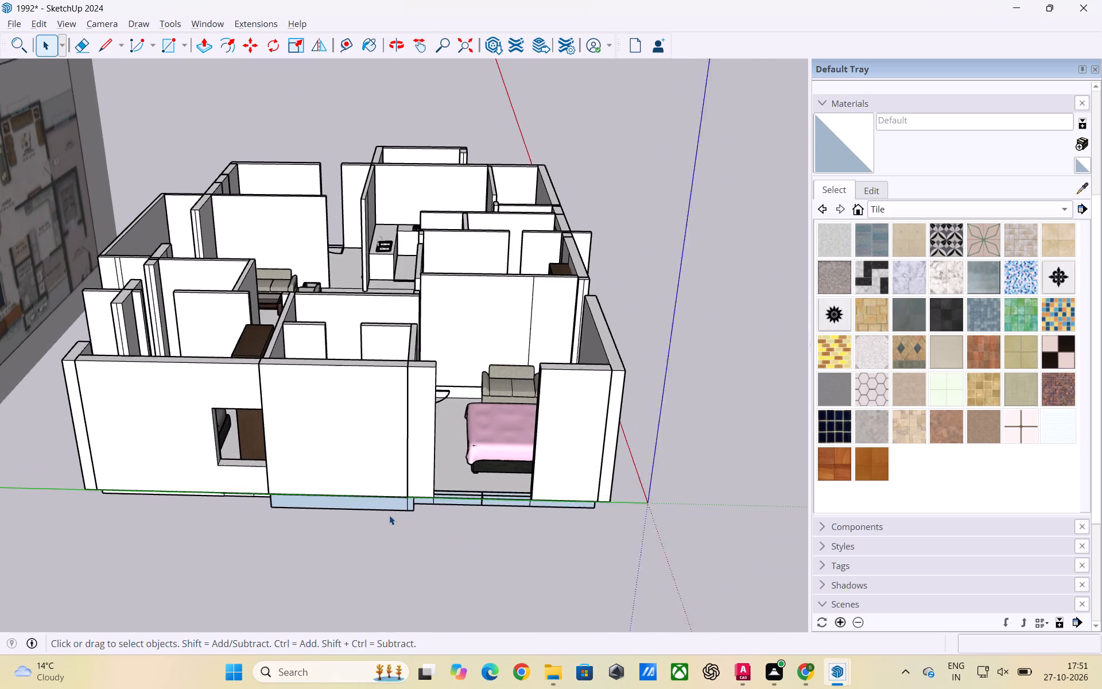
scroll(389, 515, up, 2)
middle_drag(387, 517, 406, 412)
scroll(422, 450, up, 2)
middle_drag(421, 465, 428, 523)
scroll(421, 465, down, 1)
scroll(391, 506, up, 3)
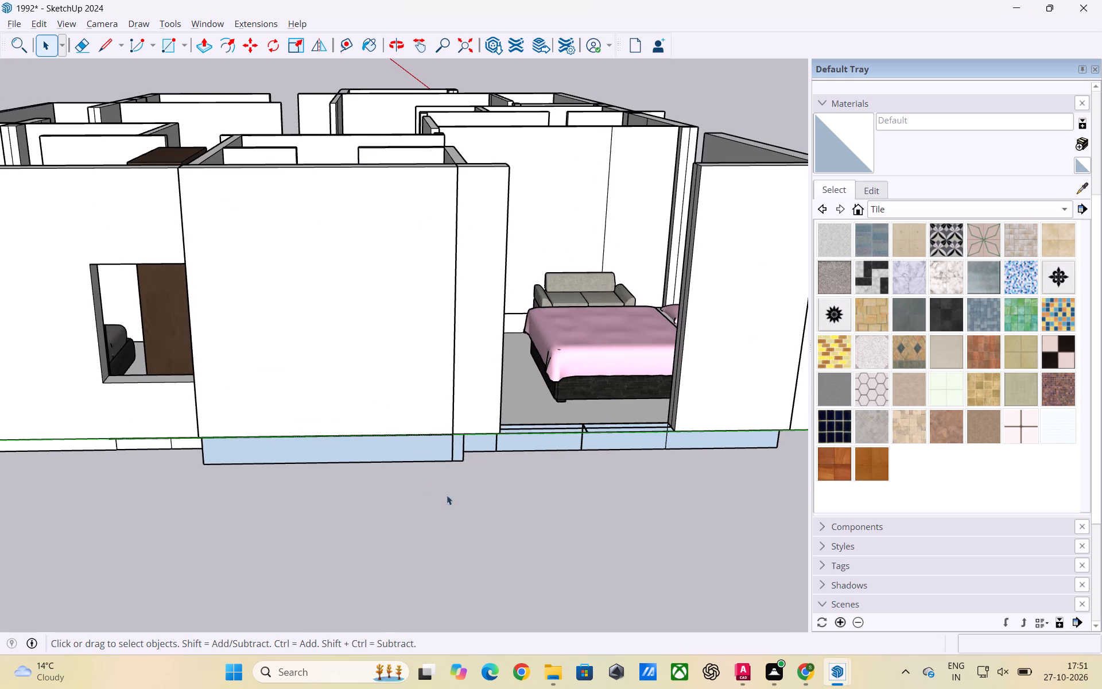
scroll(393, 465, down, 9)
middle_drag(421, 506, 446, 365)
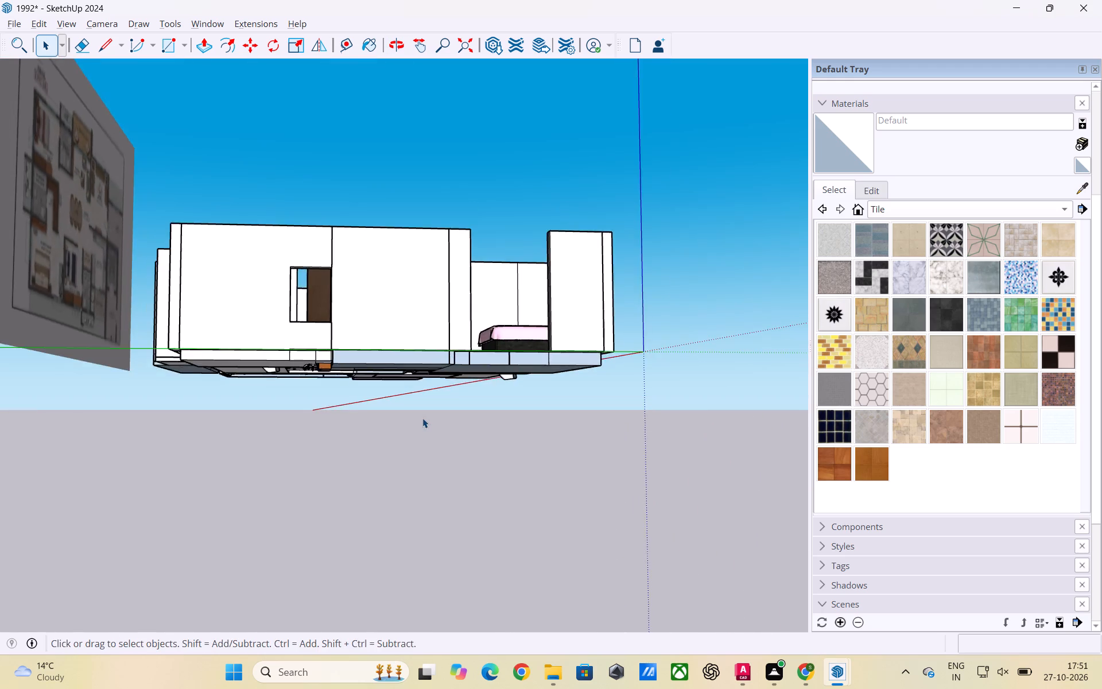
scroll(422, 418, up, 3)
middle_drag(434, 487, 409, 355)
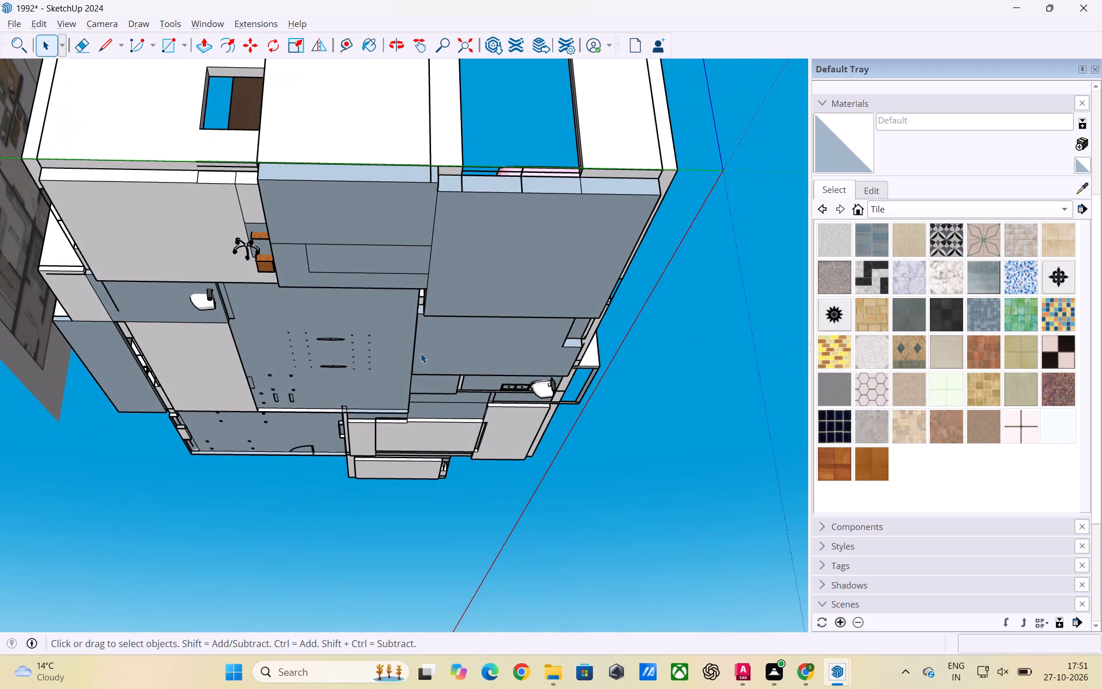
scroll(463, 208, up, 2)
middle_drag(464, 214, 455, 369)
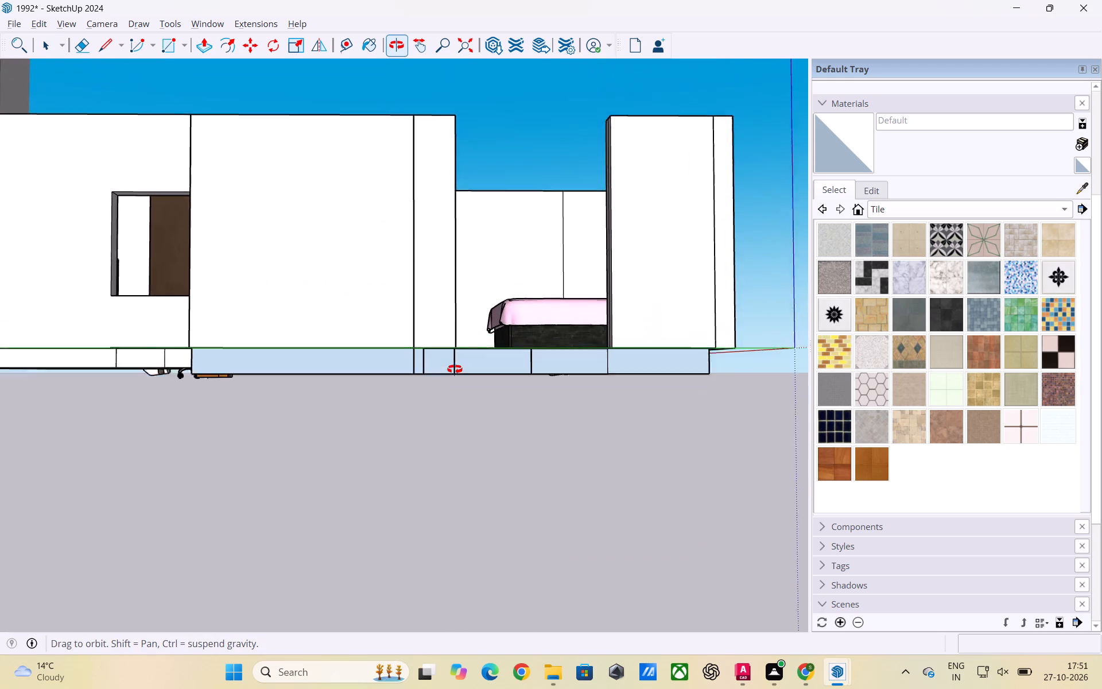
middle_drag(455, 369, 452, 375)
scroll(460, 388, up, 2)
middle_drag(513, 386, 404, 399)
scroll(384, 400, up, 1)
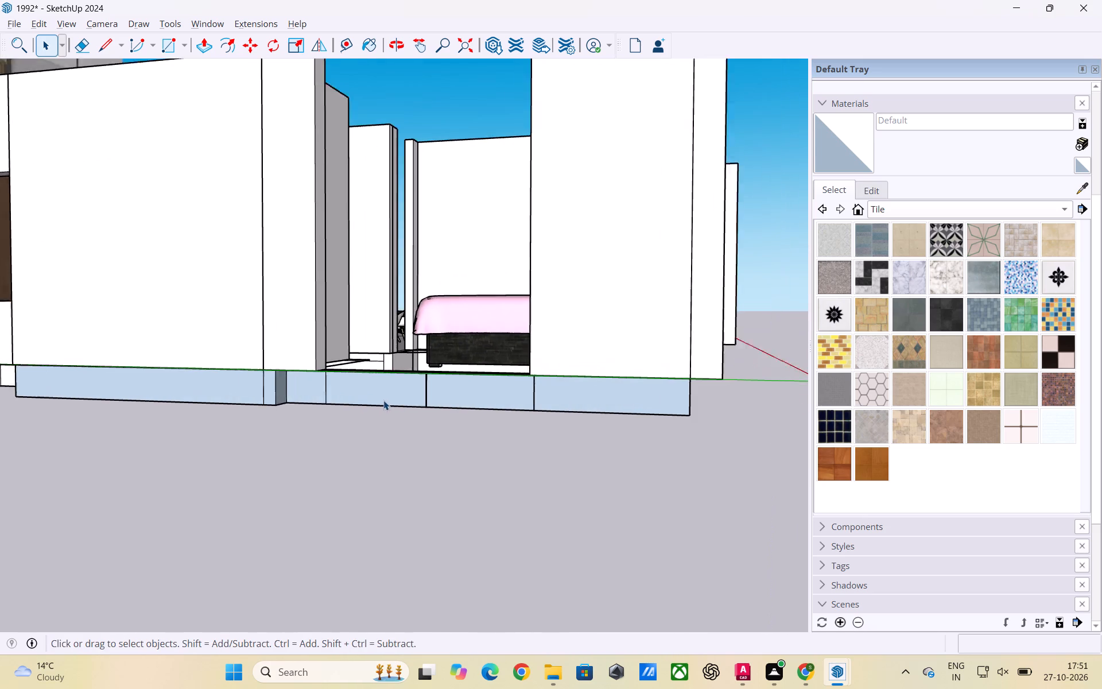
scroll(383, 400, up, 1)
middle_drag(422, 398, 290, 433)
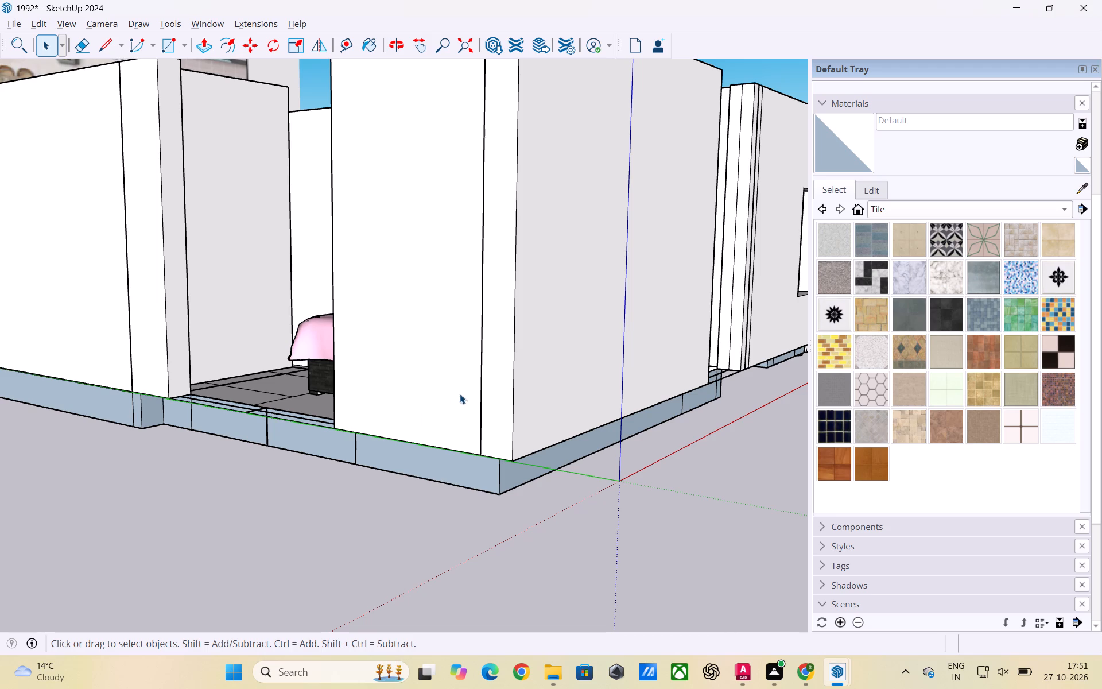
Review the whole house from its outer corner and from above, alongside the reference floor plan.
scroll(492, 385, down, 5)
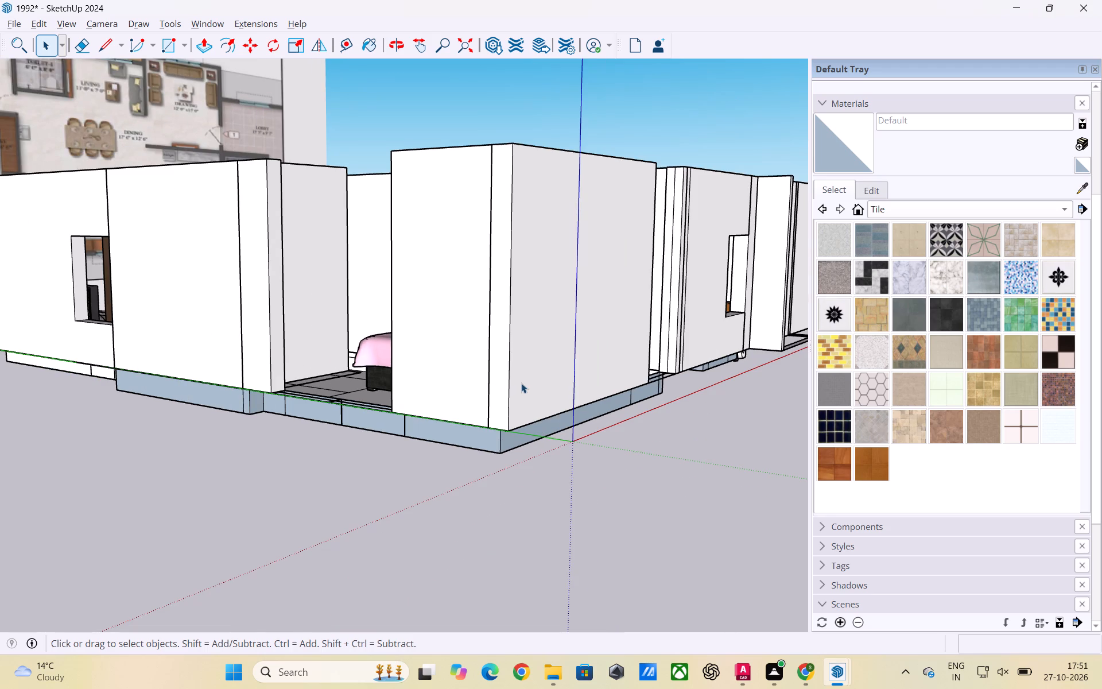
scroll(459, 359, down, 5)
scroll(510, 419, down, 2)
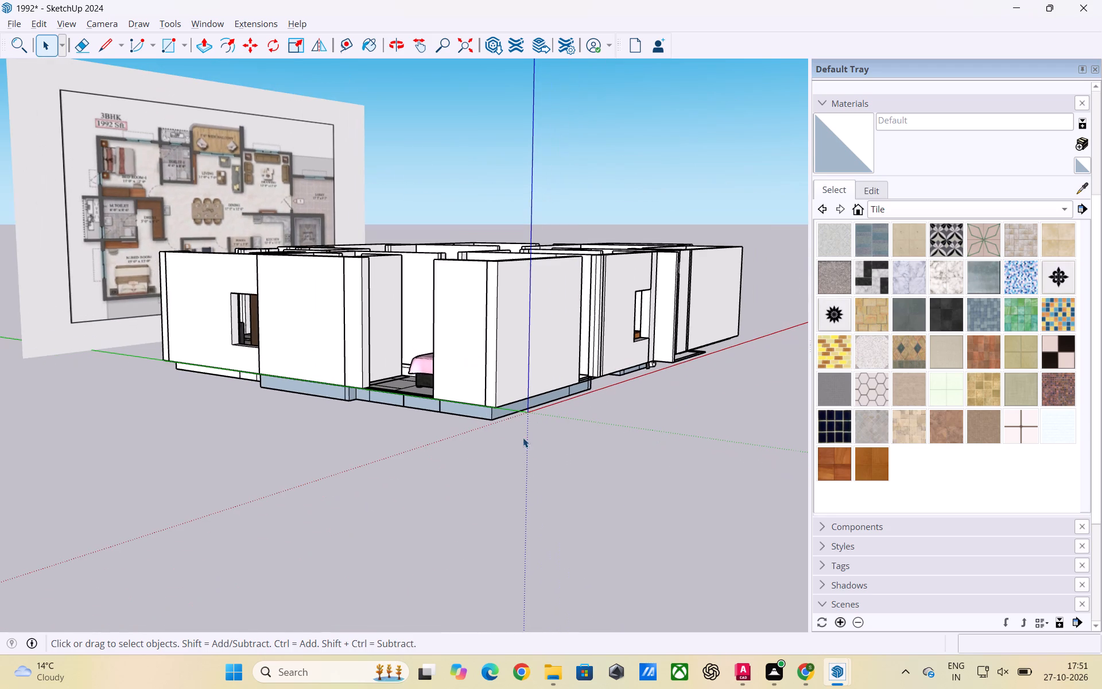
scroll(670, 376, down, 4)
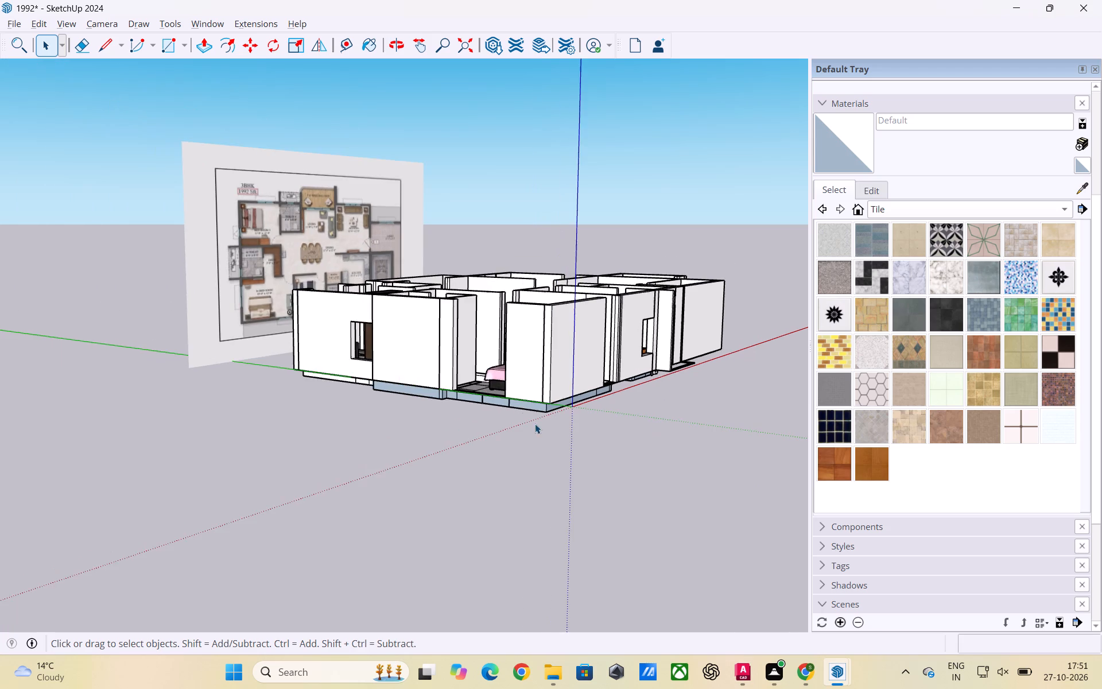
middle_drag(536, 425, 659, 437)
scroll(604, 390, up, 2)
scroll(606, 398, down, 12)
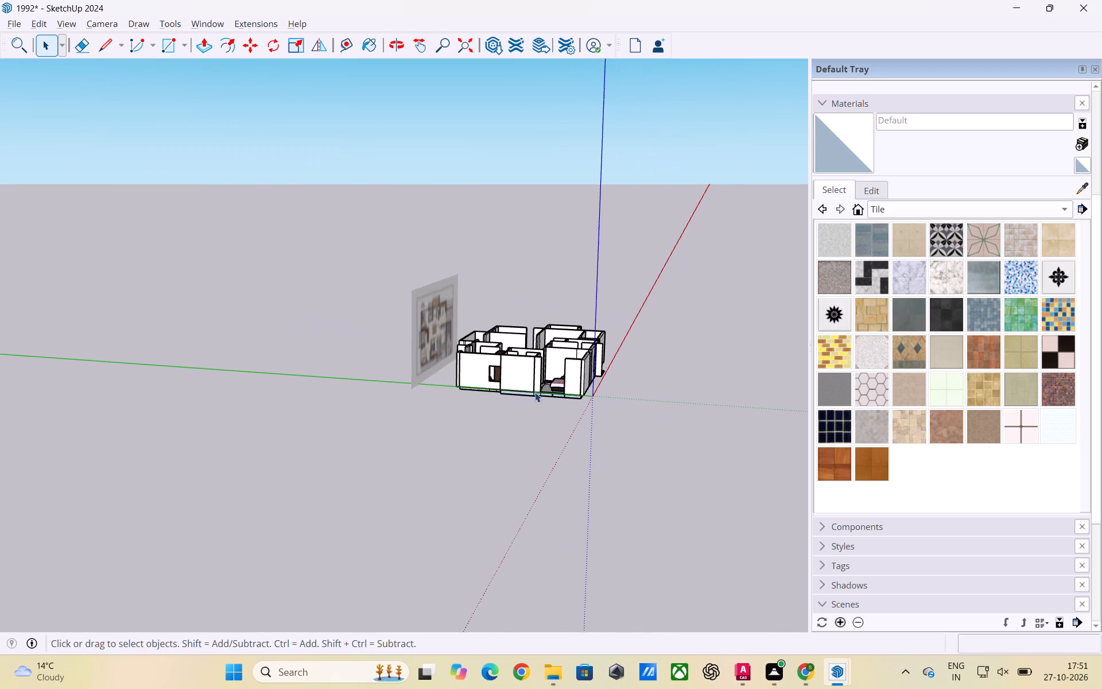
middle_drag(542, 390, 545, 487)
scroll(534, 378, up, 10)
middle_drag(529, 402, 537, 508)
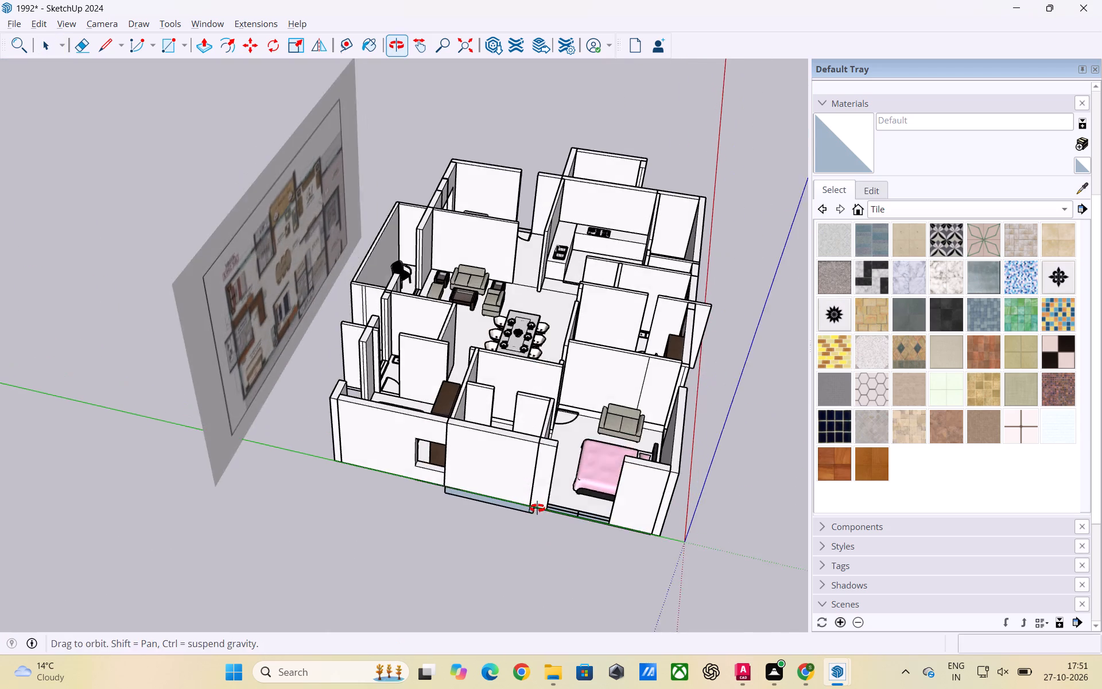
middle_drag(537, 508, 539, 512)
scroll(506, 415, down, 1)
scroll(461, 392, up, 3)
middle_drag(410, 398, 451, 491)
scroll(381, 424, up, 3)
middle_drag(429, 454, 208, 439)
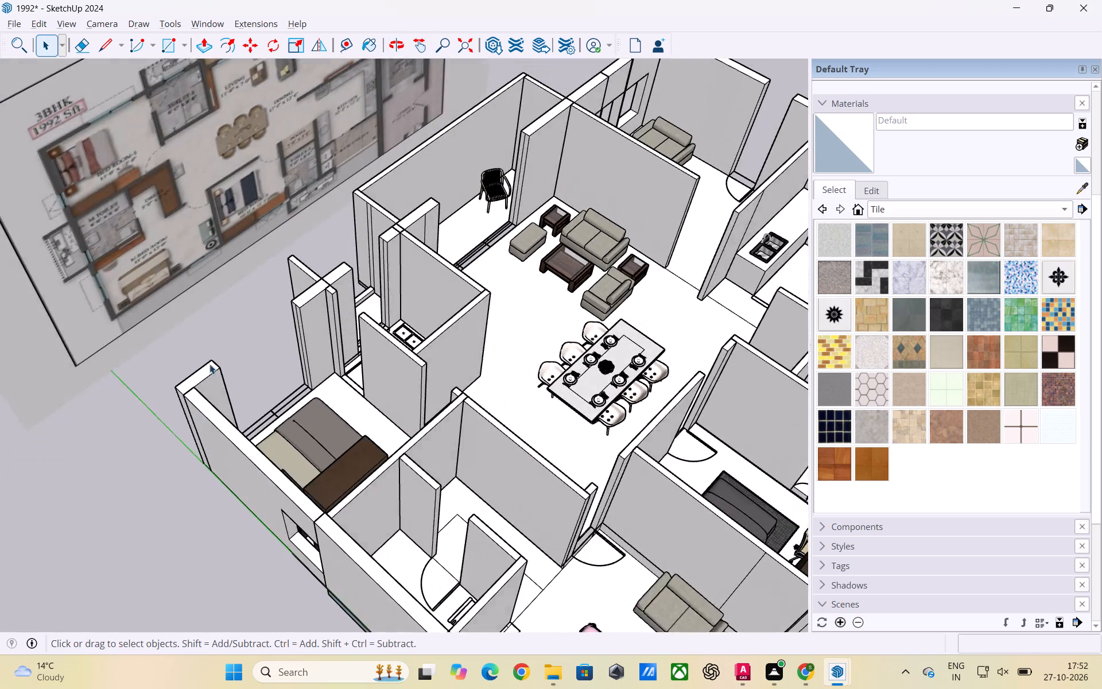
scroll(273, 374, up, 3)
scroll(357, 376, down, 1)
scroll(475, 326, down, 5)
middle_drag(530, 363, 286, 374)
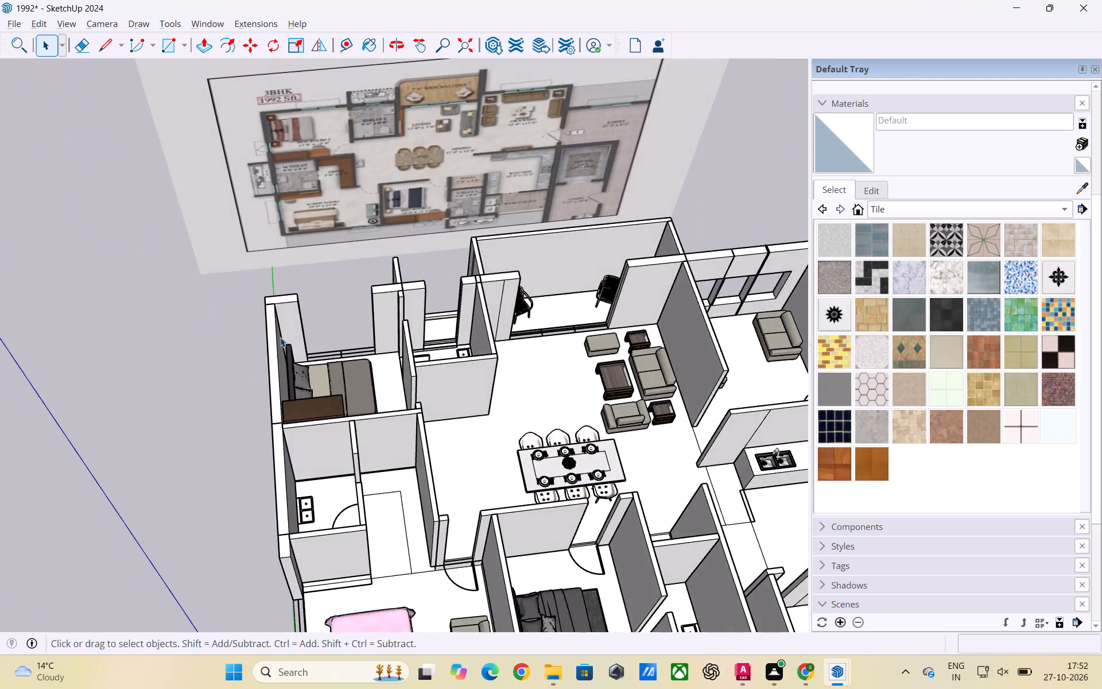
Delete the extra vertical edge on the wall end face beside the grey-bed bedroom's outer wall gap.
scroll(280, 330, up, 6)
middle_drag(343, 354, 341, 426)
scroll(323, 367, up, 3)
middle_drag(370, 367, 274, 367)
scroll(322, 335, up, 3)
middle_drag(384, 355, 253, 346)
scroll(320, 281, up, 2)
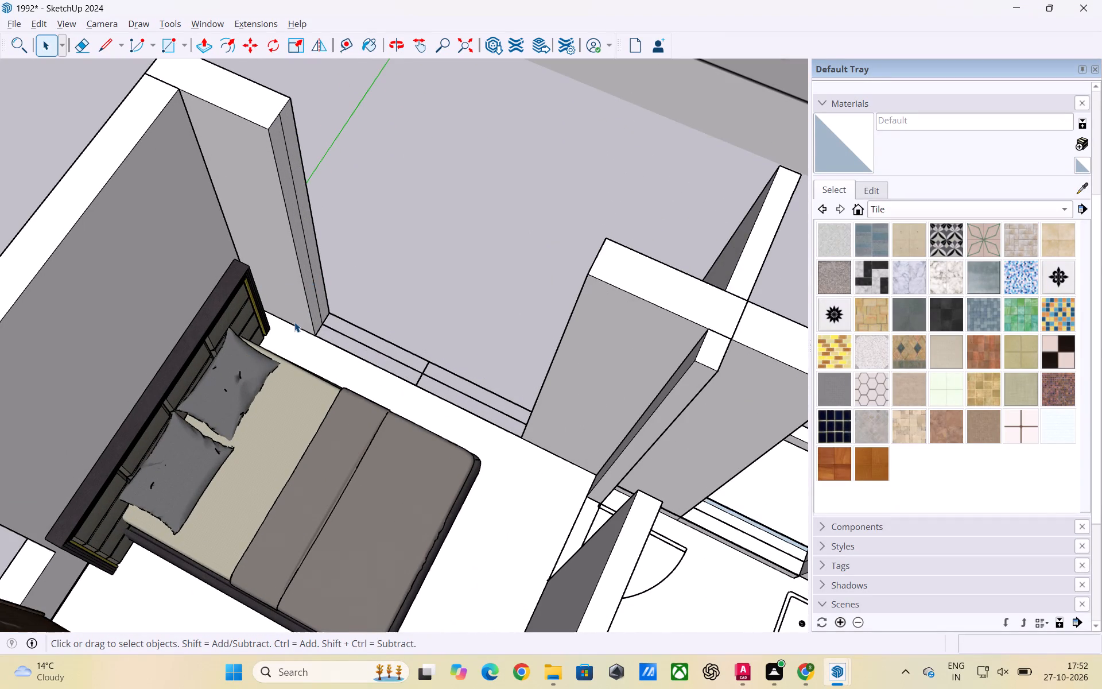
scroll(318, 298, up, 2)
middle_drag(366, 290, 332, 300)
scroll(444, 301, down, 4)
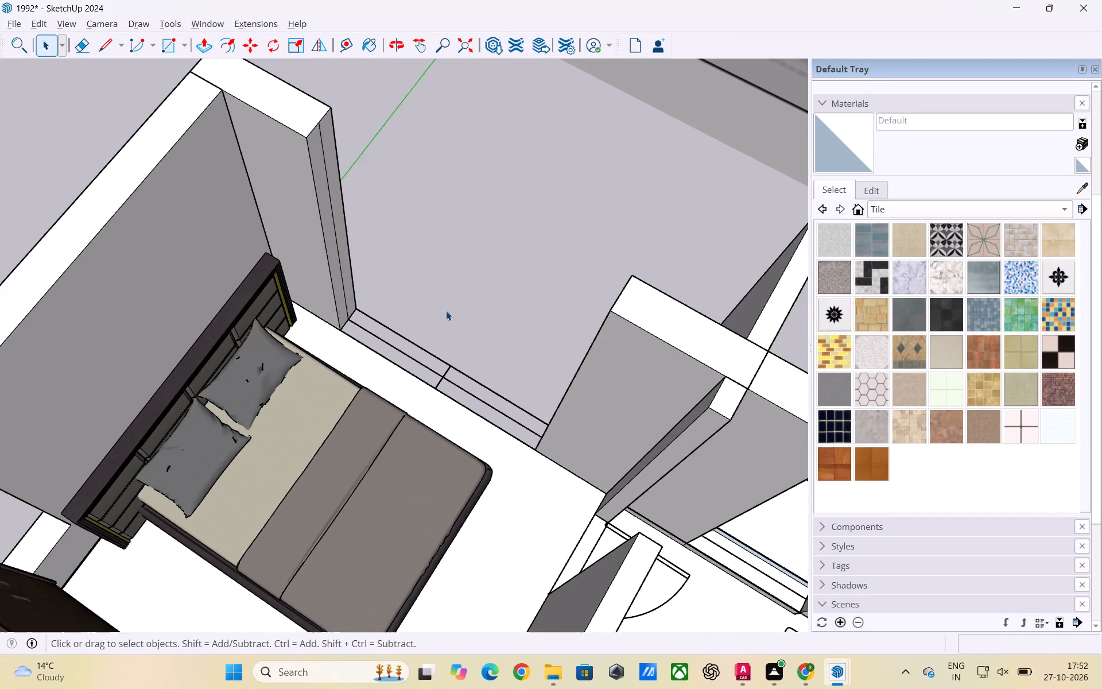
scroll(446, 311, down, 2)
scroll(447, 315, up, 3)
middle_drag(448, 318, 394, 318)
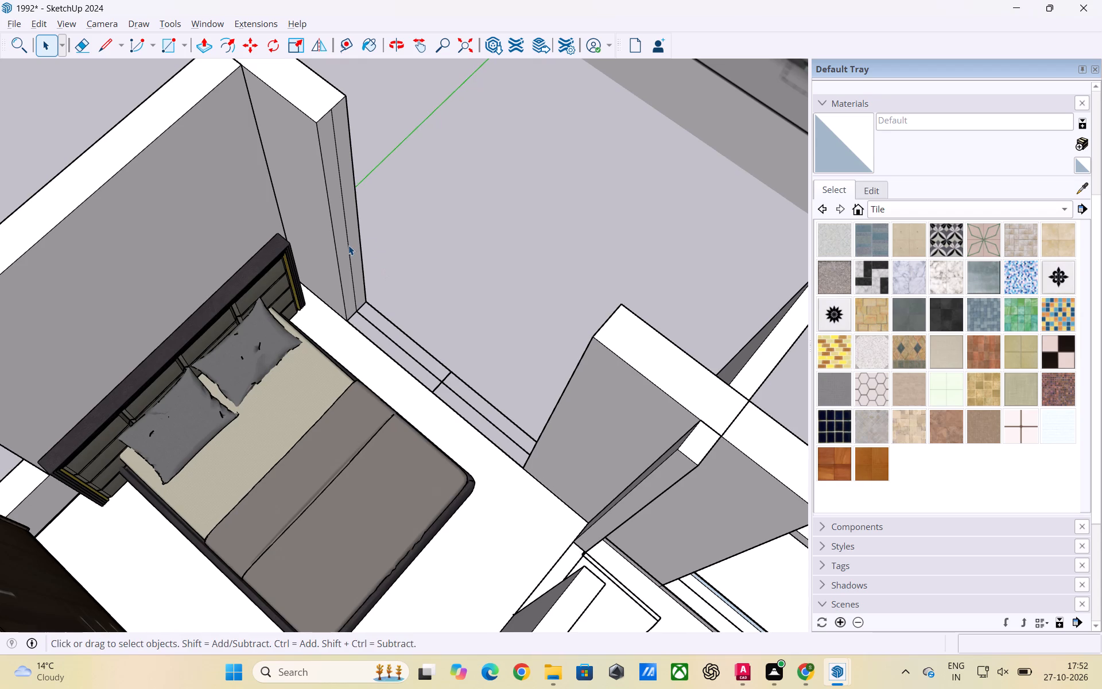
click(348, 245)
click(350, 252)
click(351, 252)
click(350, 253)
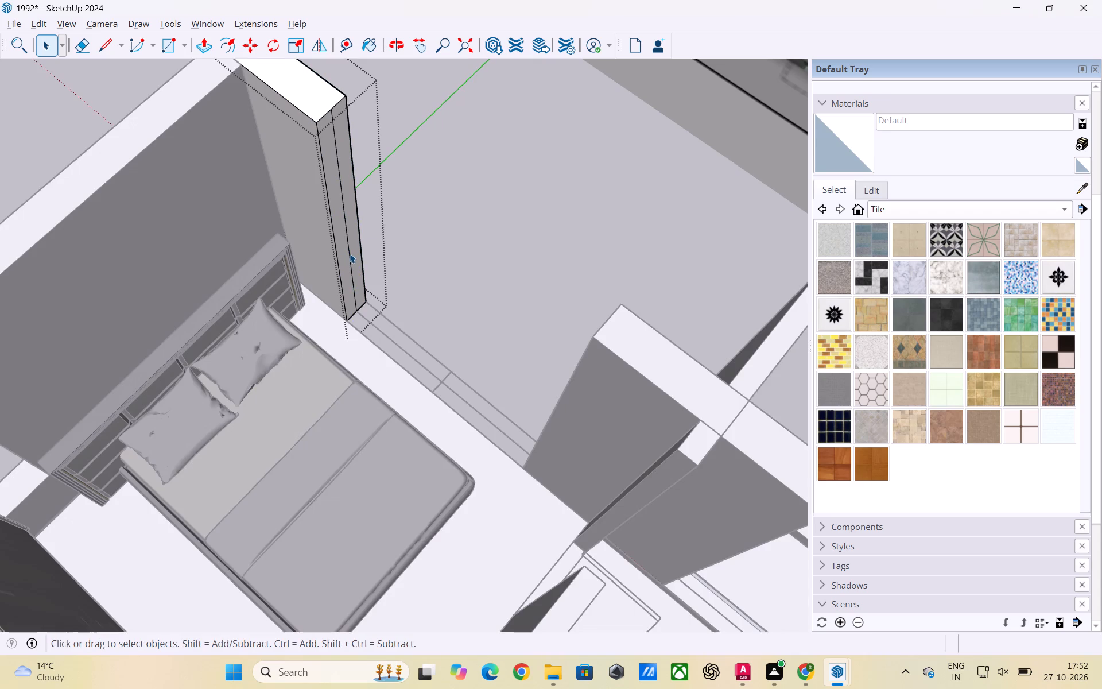
key(Delete)
click(483, 258)
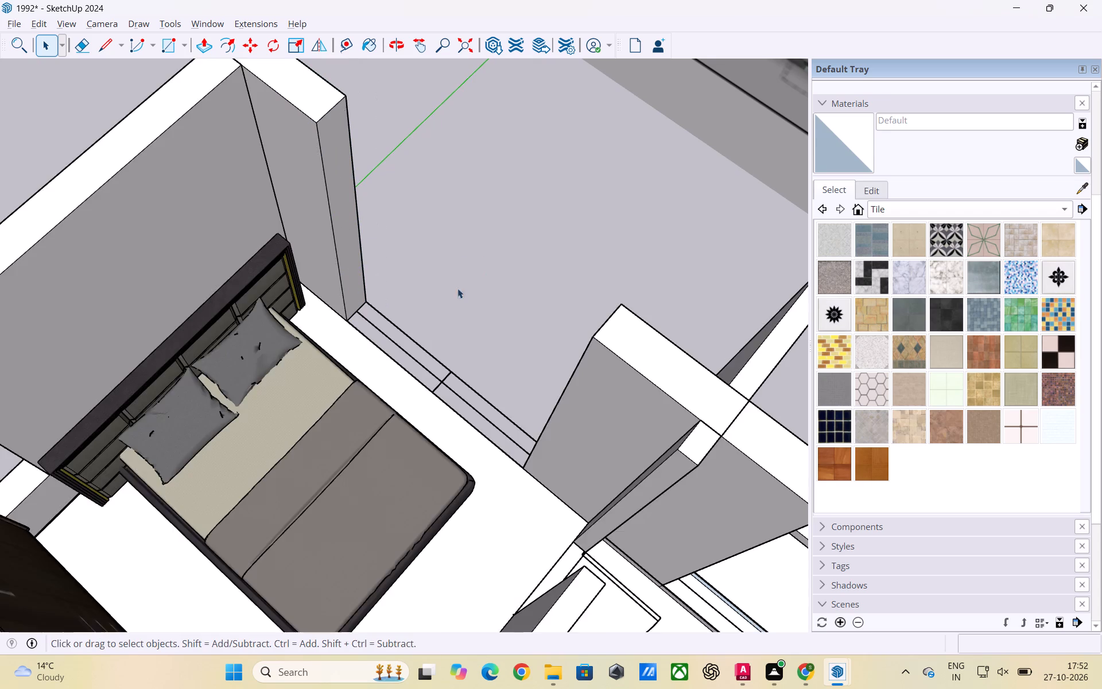
scroll(440, 328, down, 5)
middle_drag(392, 299, 387, 282)
scroll(390, 287, up, 3)
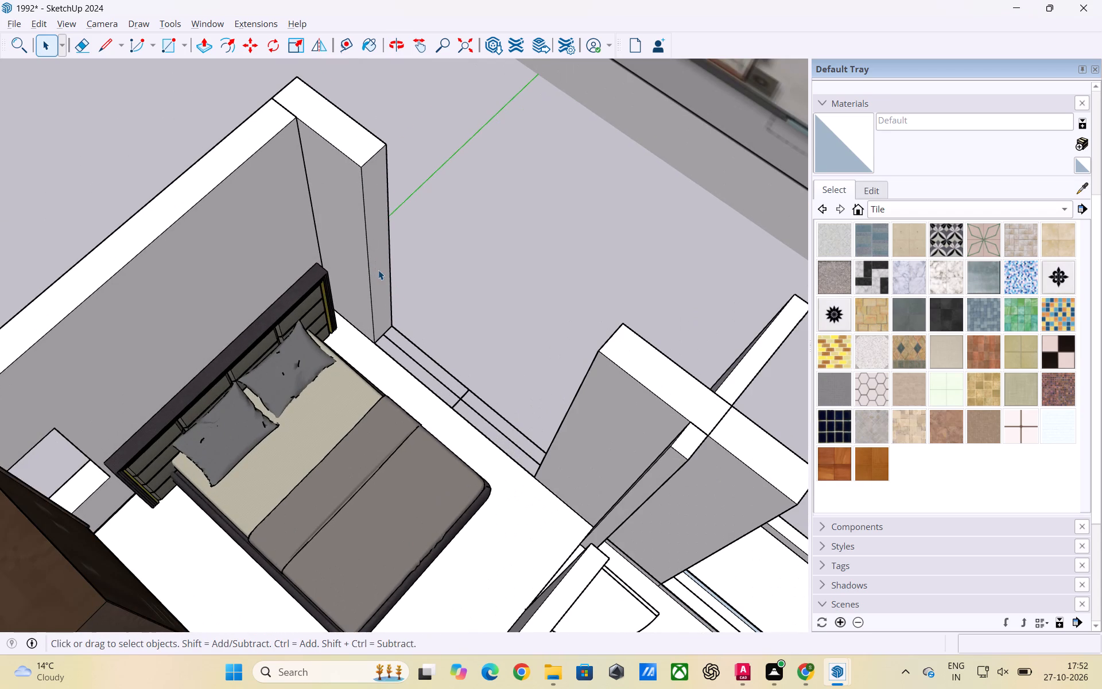
Place guides on the wall end face by the grey-bed bedroom's gap, 3' below its top edge and 2' above its base.
triple_click(382, 270)
click(382, 268)
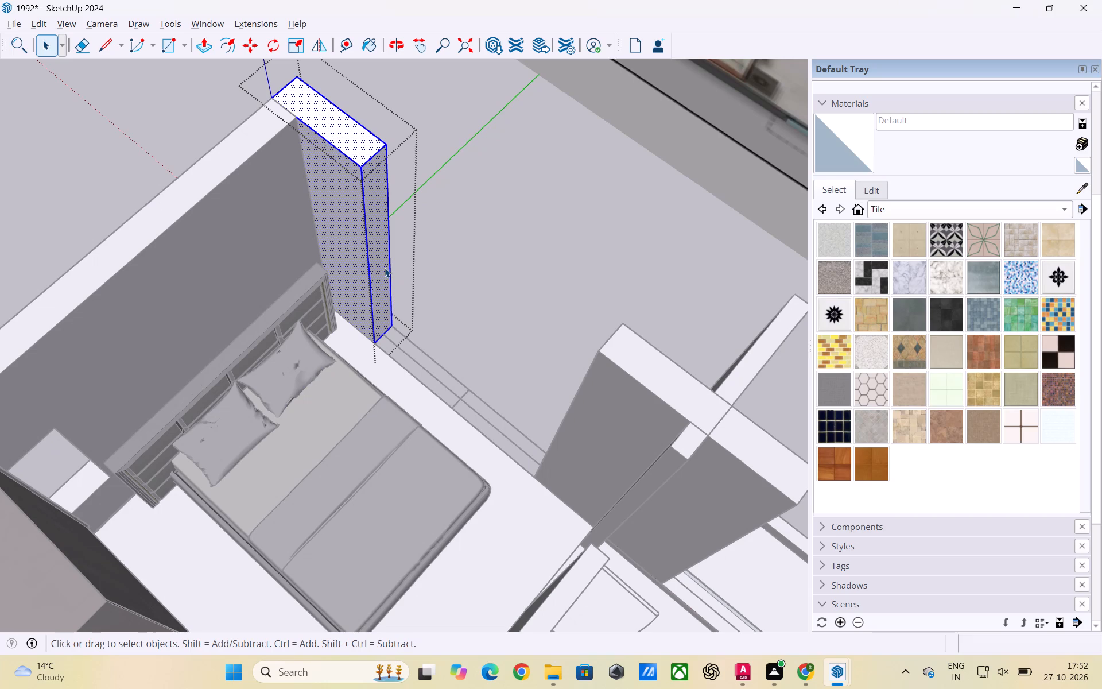
click(385, 268)
key(t)
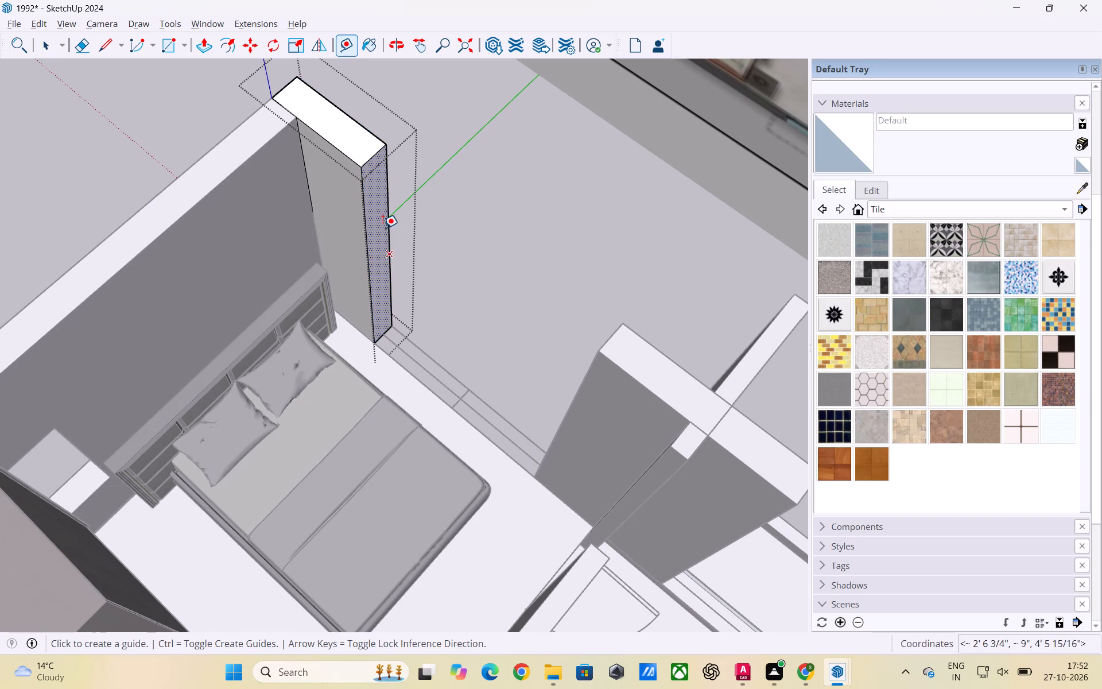
click(373, 155)
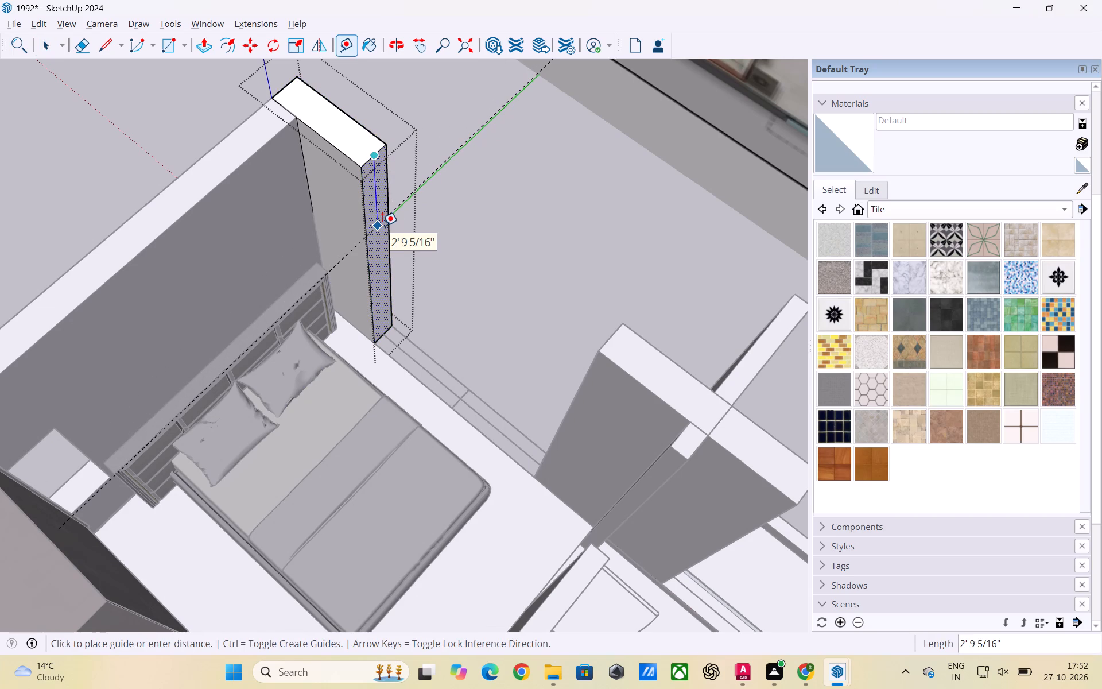
text(3')
key(Return)
click(385, 335)
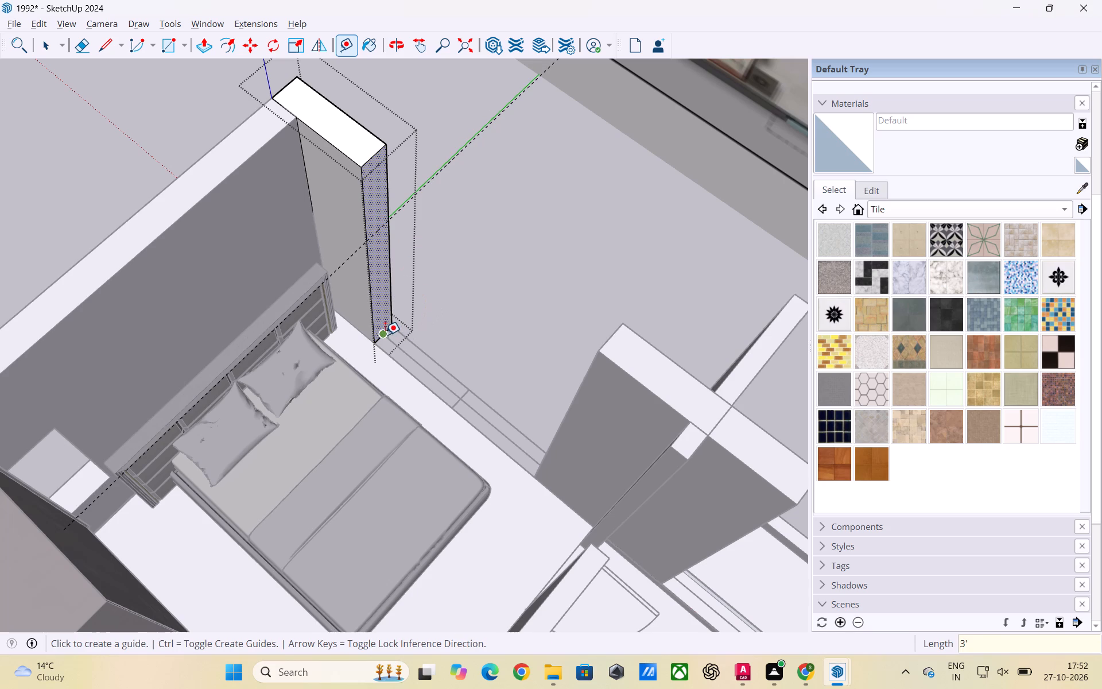
text(2')
key(Return)
key(space)
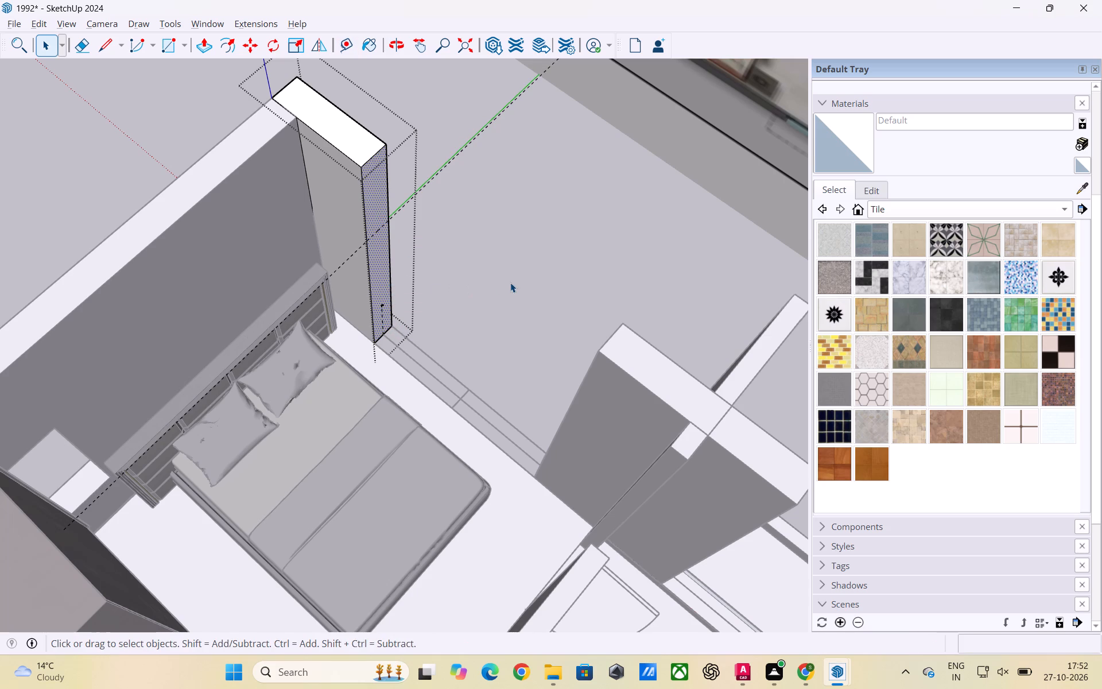
click(510, 282)
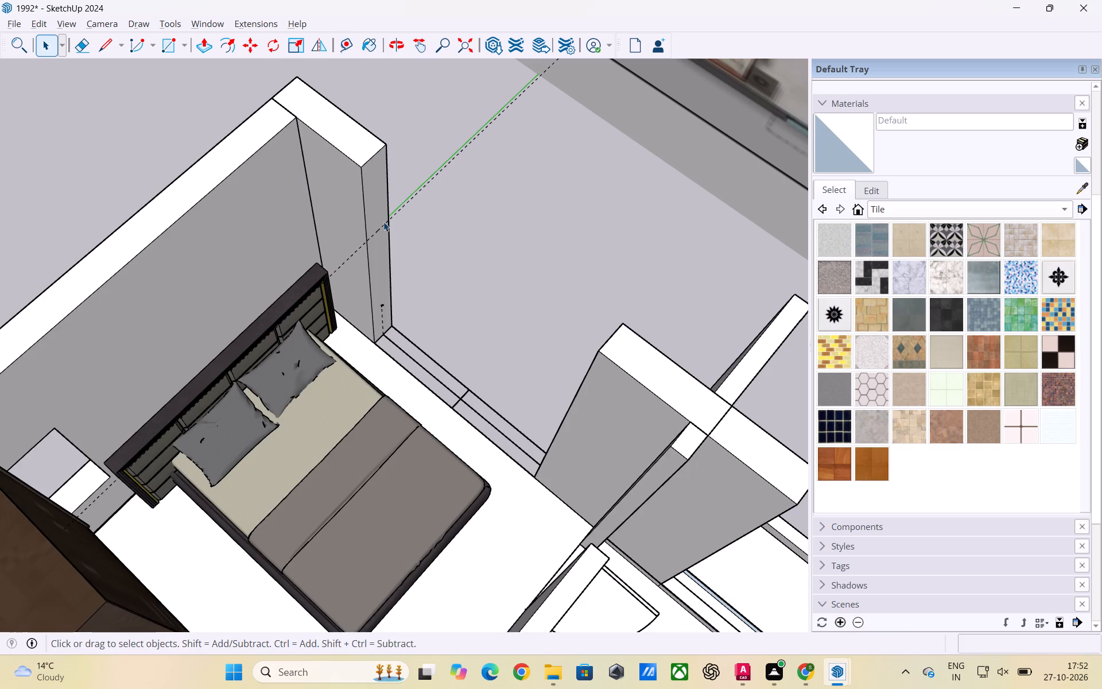
Copy the end face's top edge 3' down onto the upper guide.
triple_click(383, 256)
click(382, 256)
click(382, 256)
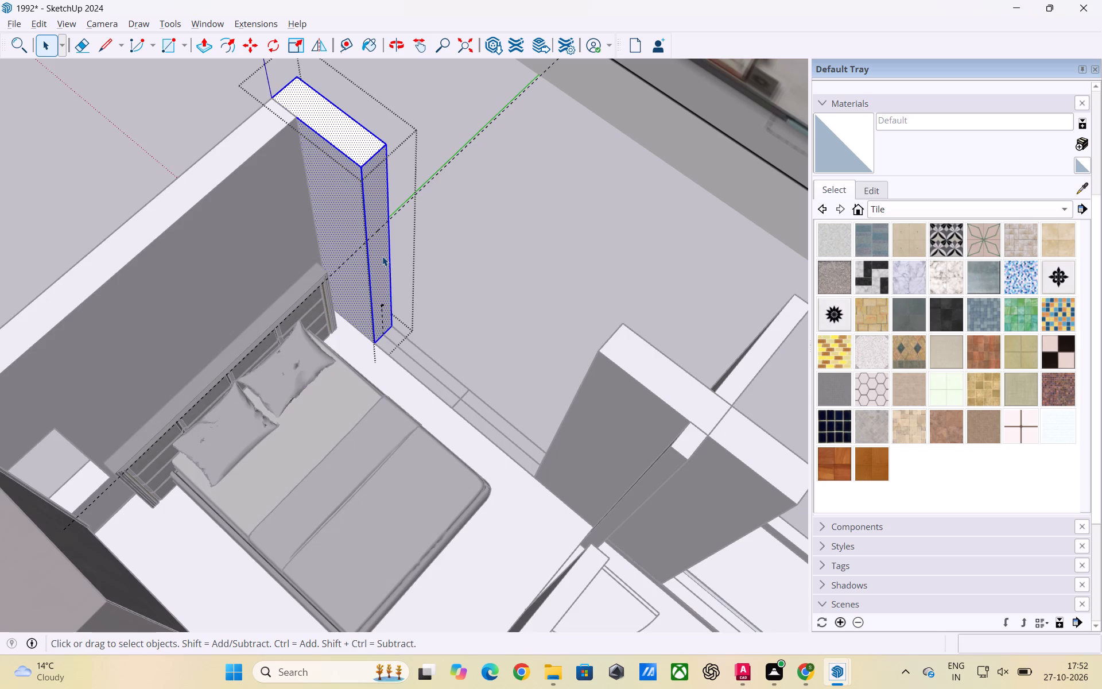
click(371, 158)
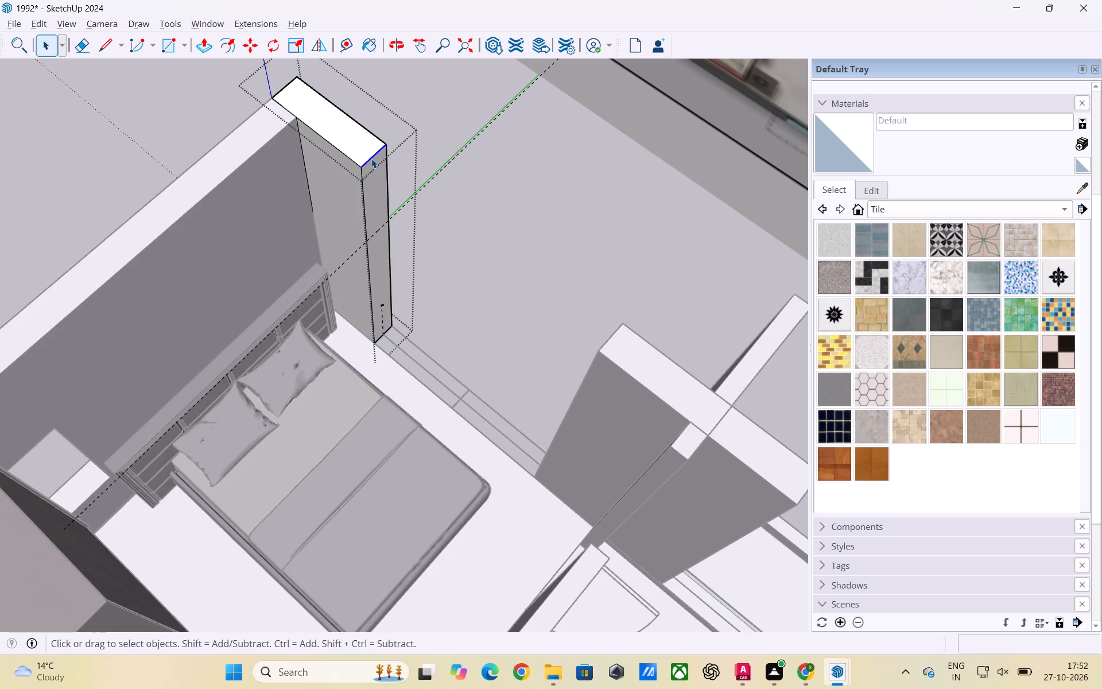
key(m)
scroll(483, 165, up, 2)
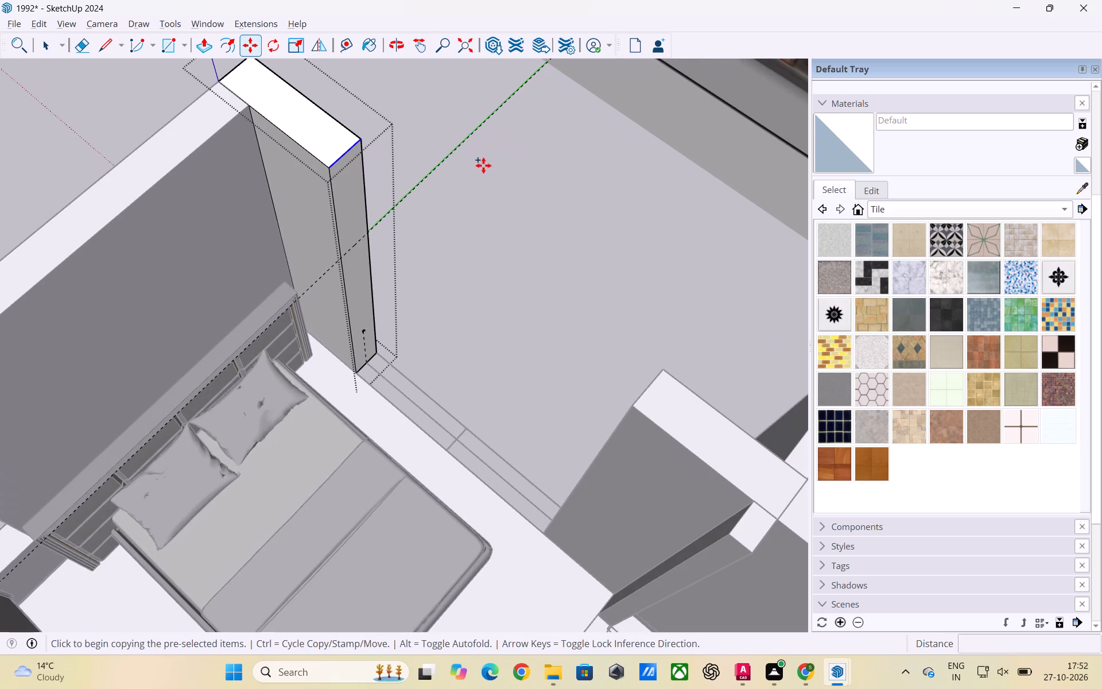
scroll(483, 165, up, 1)
scroll(379, 180, up, 4)
click(335, 144)
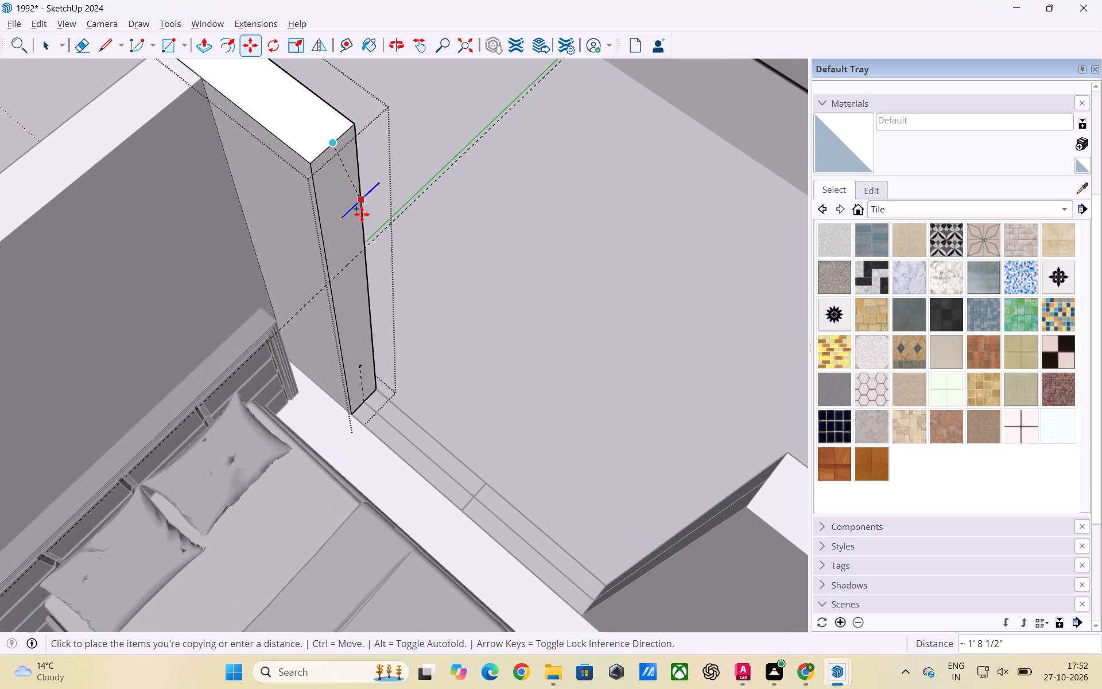
click(350, 263)
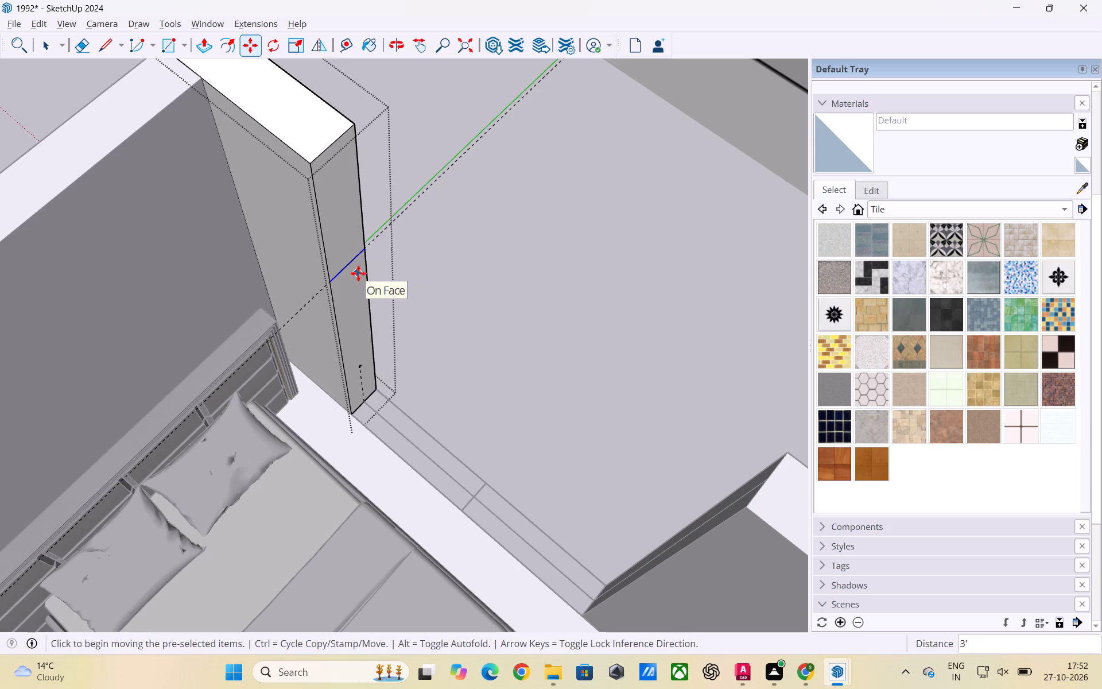
Copy the new horizontal edge down the end face to the end of the guide 2' above the base.
key(m)
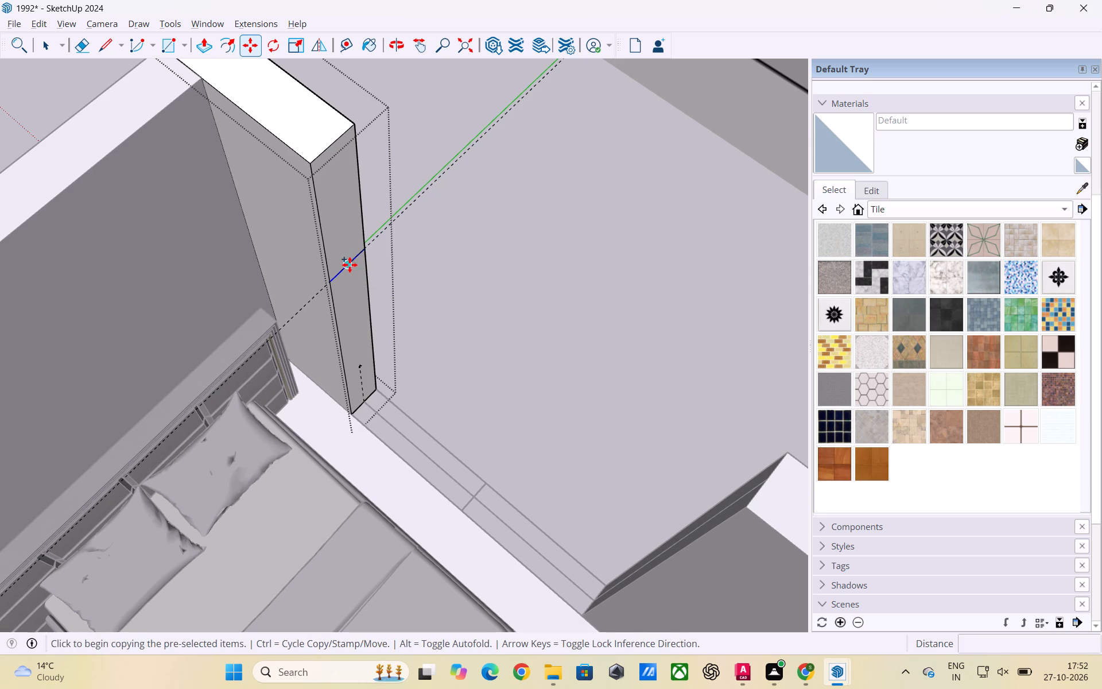
click(350, 265)
scroll(364, 364, up, 3)
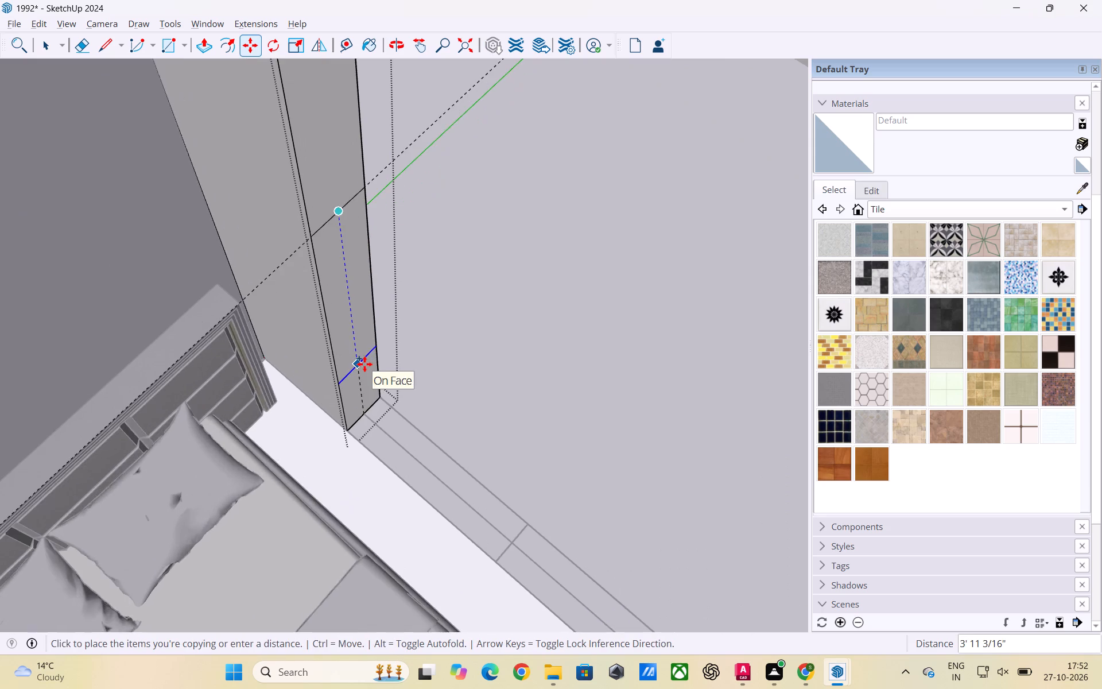
scroll(364, 364, up, 3)
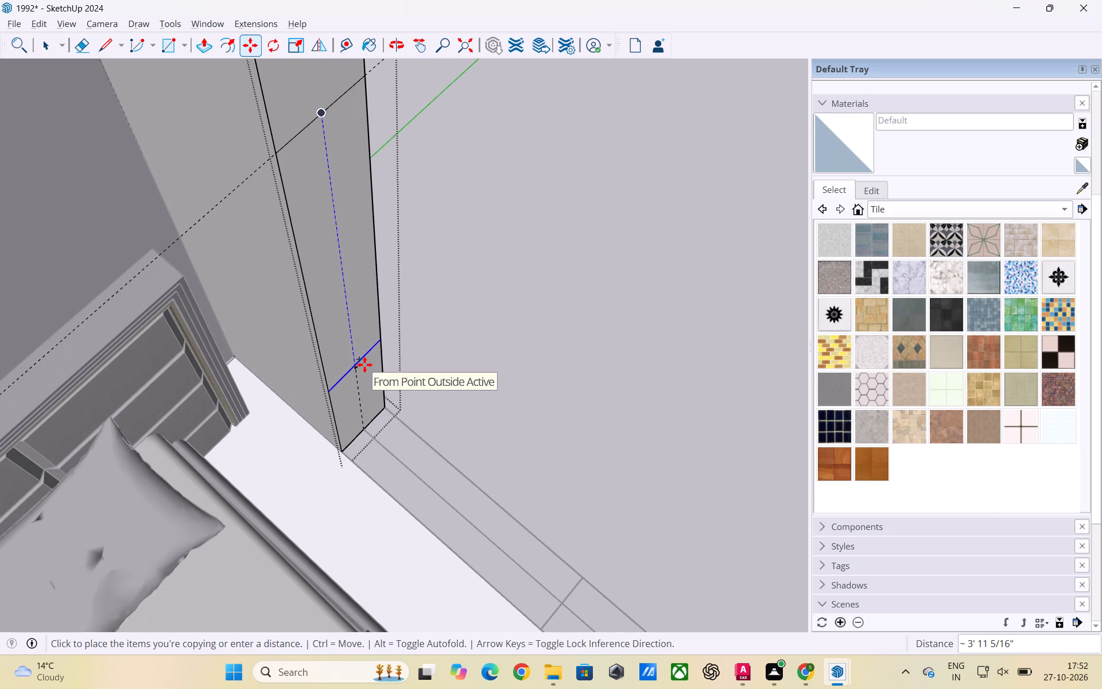
scroll(364, 365, up, 4)
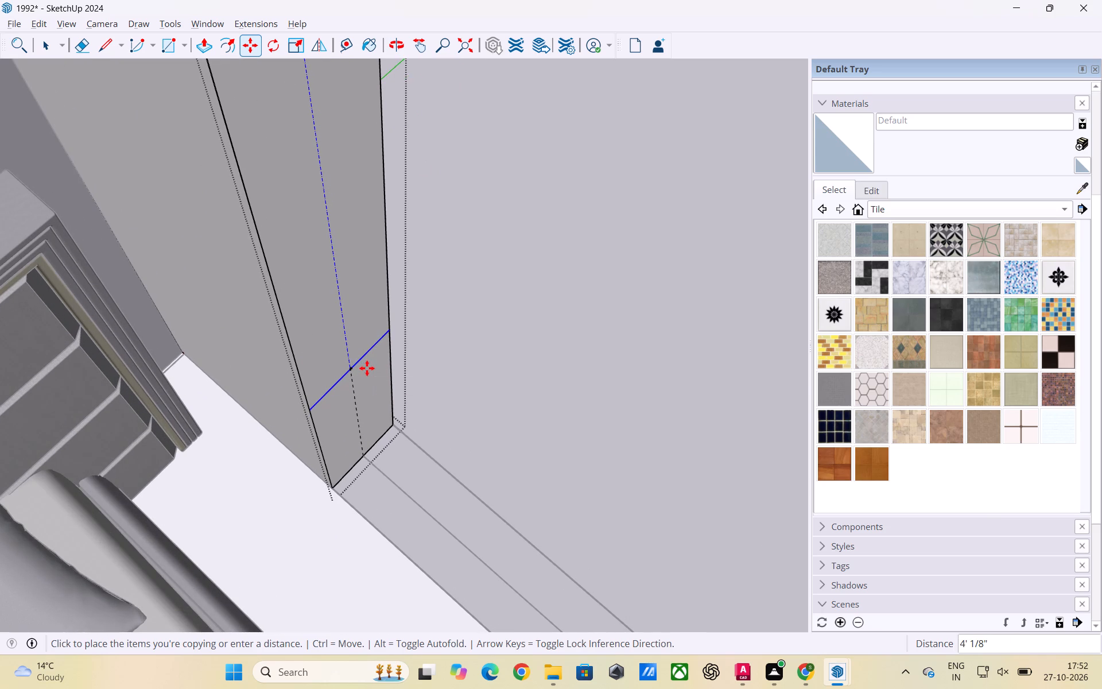
click(367, 368)
key(space)
Delete all guides and leave the wall group.
scroll(300, 372, down, 14)
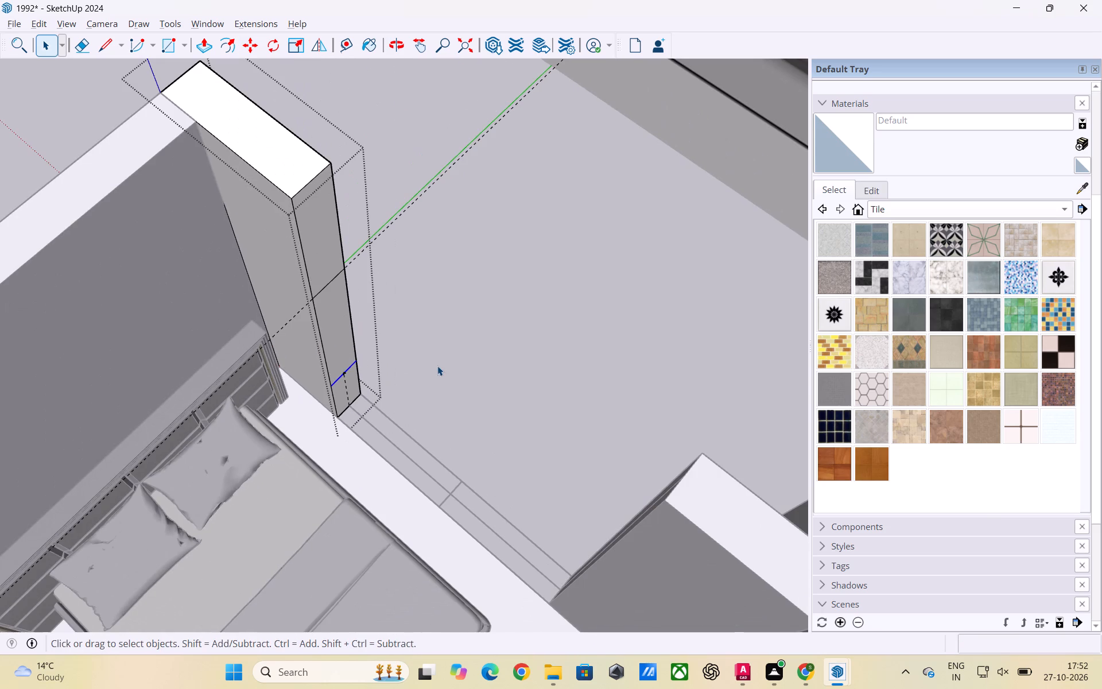
click(42, 25)
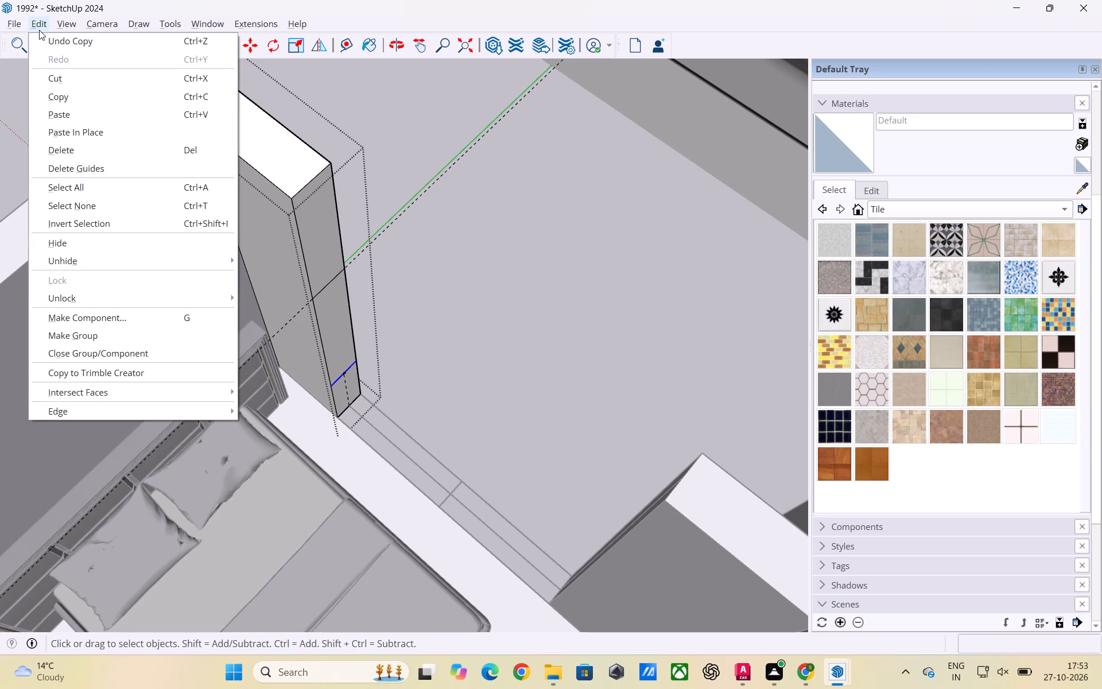
click(95, 166)
scroll(451, 235, down, 3)
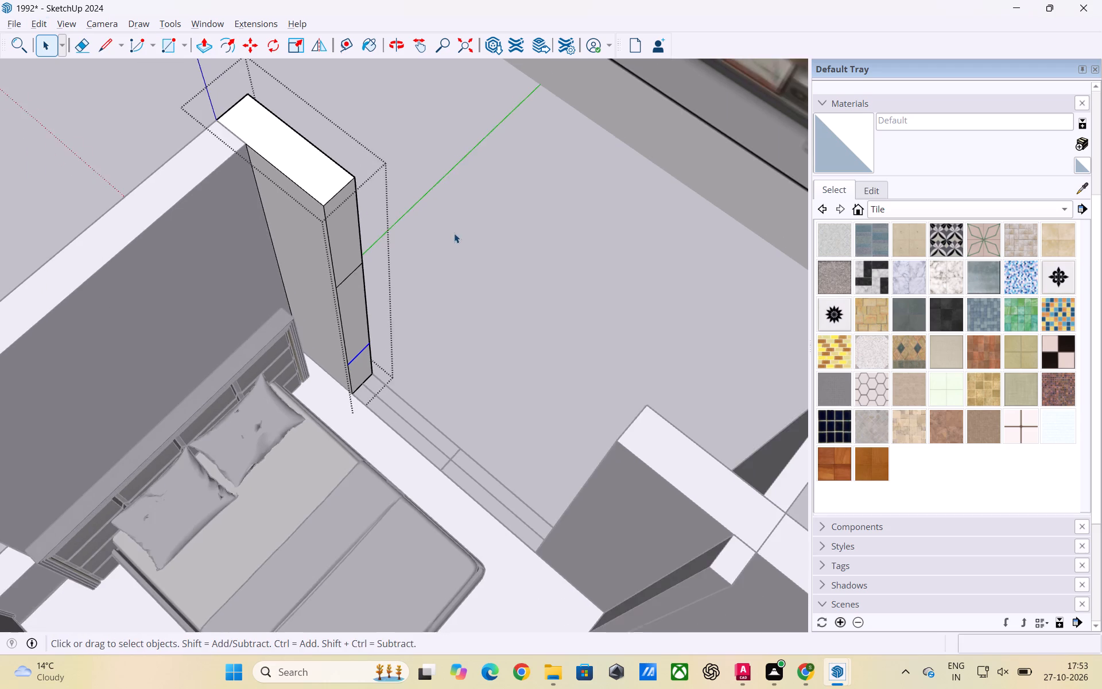
scroll(455, 234, down, 2)
middle_drag(417, 273, 449, 222)
click(488, 243)
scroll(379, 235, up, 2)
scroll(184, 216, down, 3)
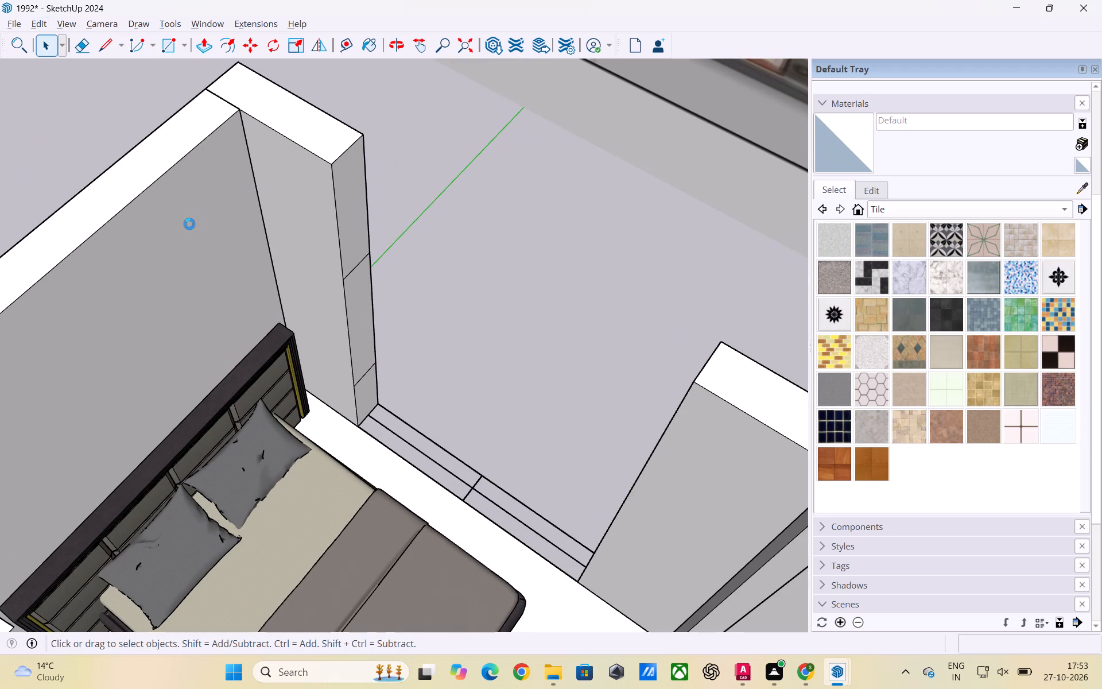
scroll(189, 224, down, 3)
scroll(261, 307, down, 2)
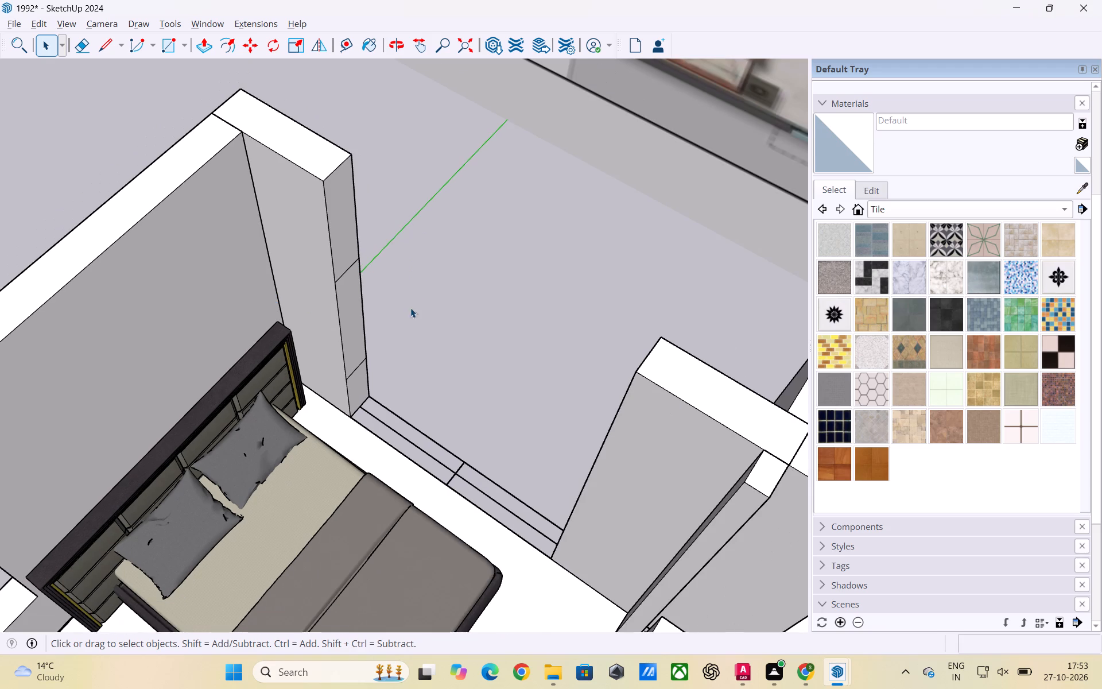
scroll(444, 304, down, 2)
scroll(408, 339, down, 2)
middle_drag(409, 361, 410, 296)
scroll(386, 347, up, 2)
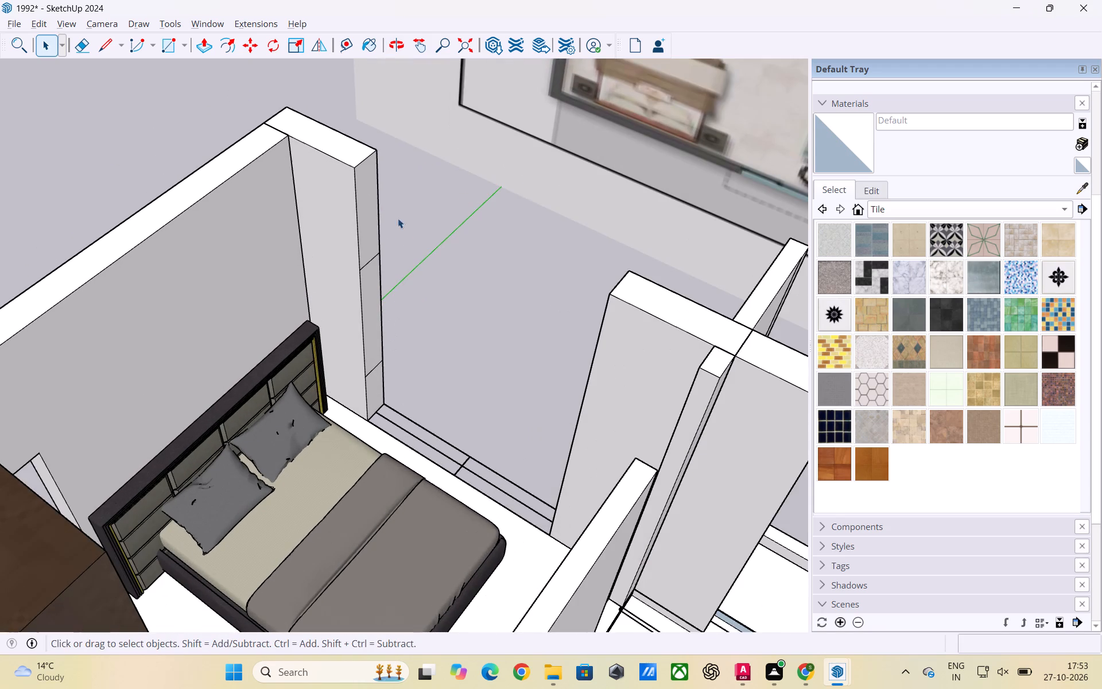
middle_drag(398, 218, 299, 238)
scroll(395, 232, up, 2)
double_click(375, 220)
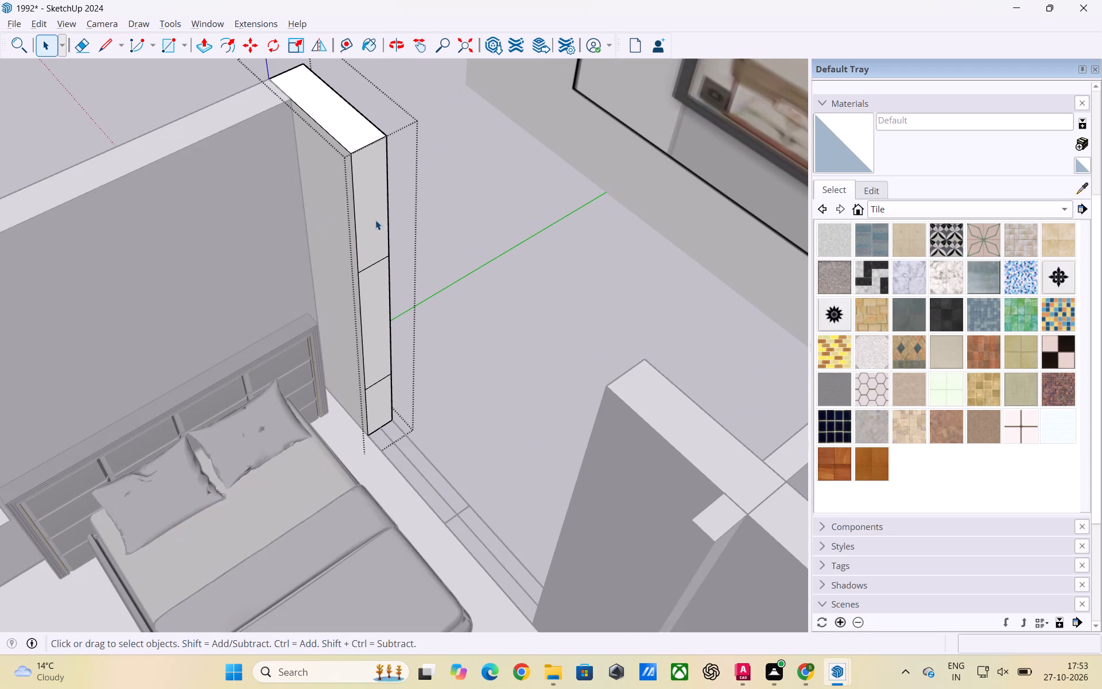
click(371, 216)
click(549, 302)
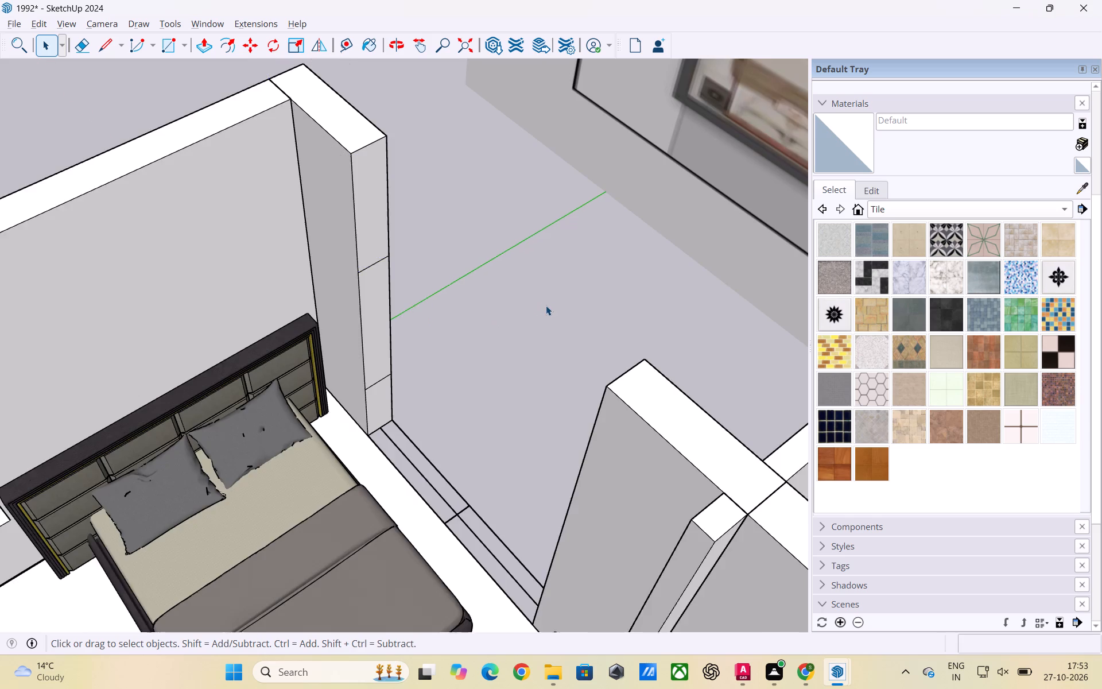
Push/Pull the lowest section of the wall end face 2' 11 3/4" into the gap to form a low wall.
scroll(422, 423, up, 2)
middle_drag(374, 417, 433, 389)
scroll(378, 393, up, 2)
scroll(253, 347, down, 5)
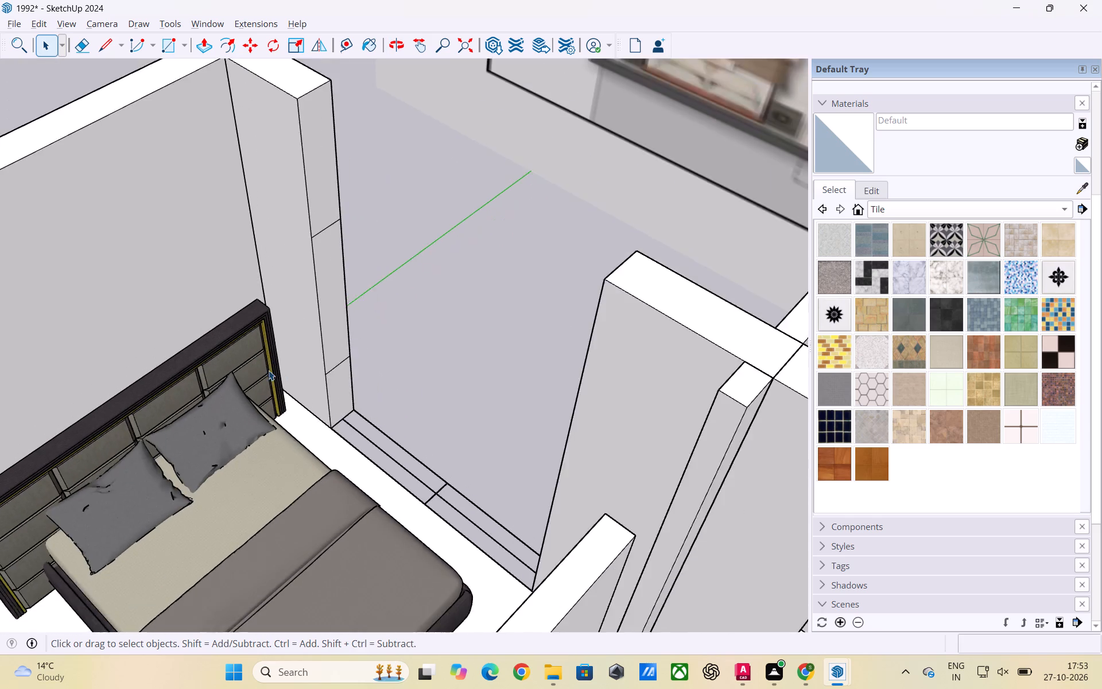
scroll(292, 392, down, 1)
middle_drag(292, 392, 339, 388)
scroll(333, 404, up, 3)
click(328, 394)
click(328, 394)
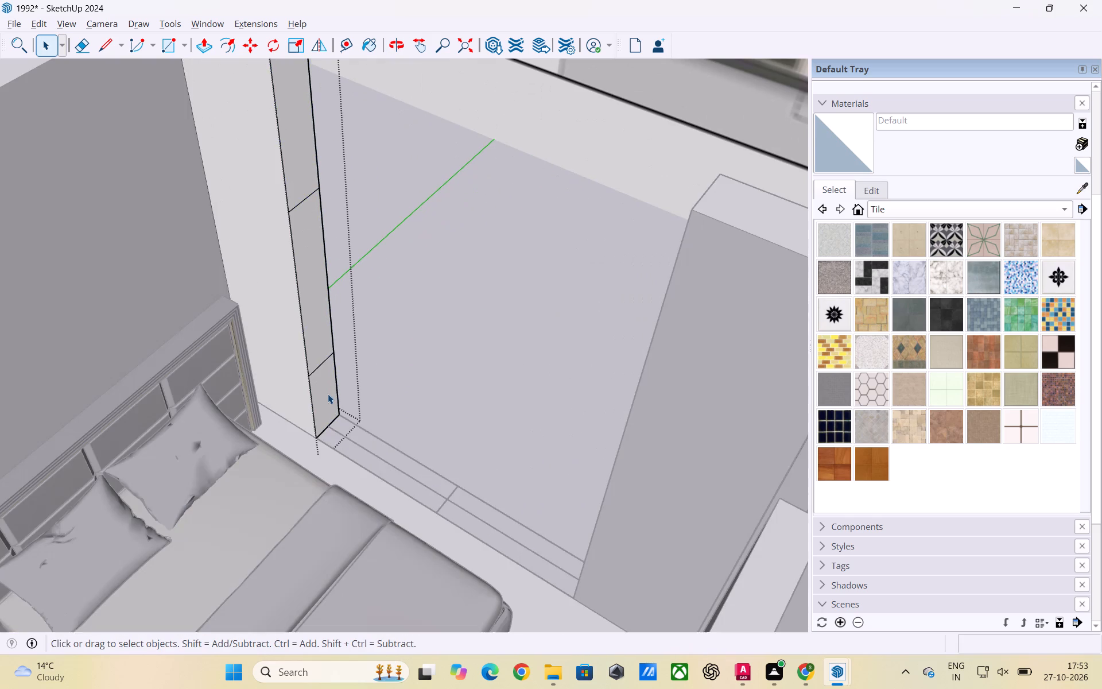
click(328, 394)
click(324, 399)
key(p)
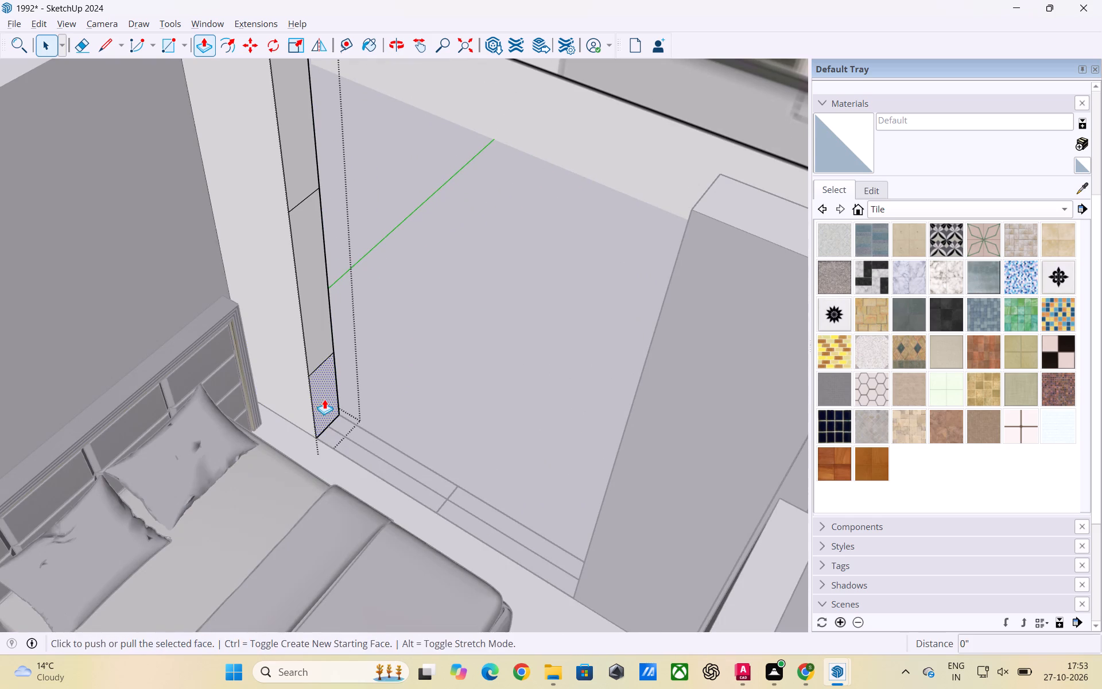
click(324, 399)
scroll(367, 411, down, 10)
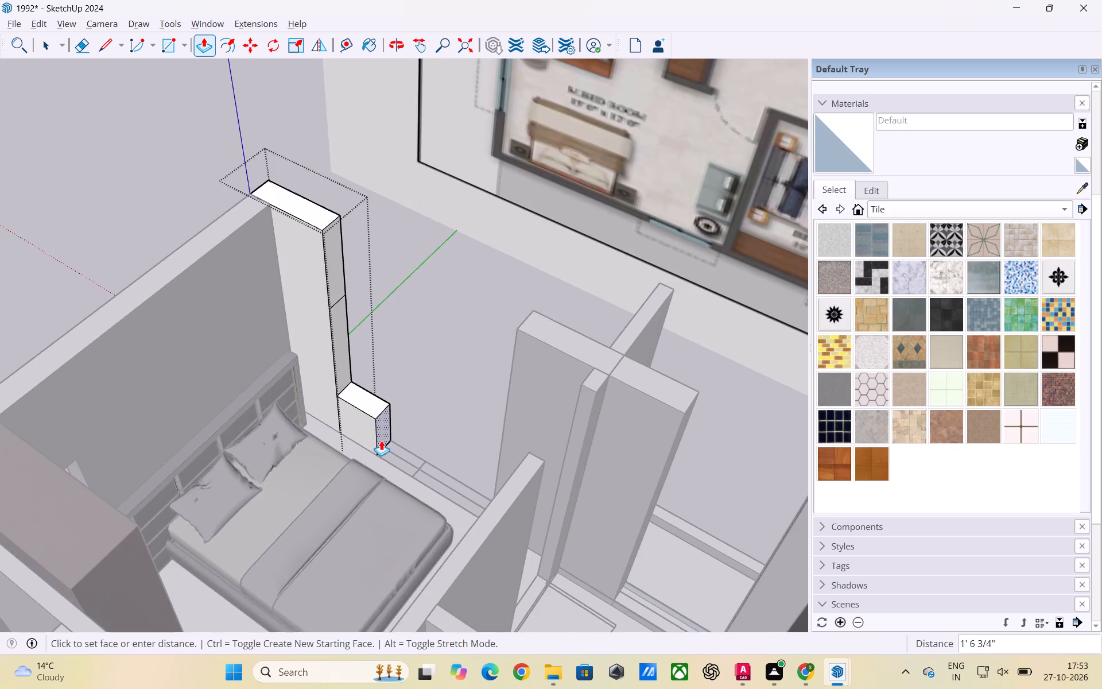
scroll(381, 440, down, 1)
scroll(414, 454, up, 5)
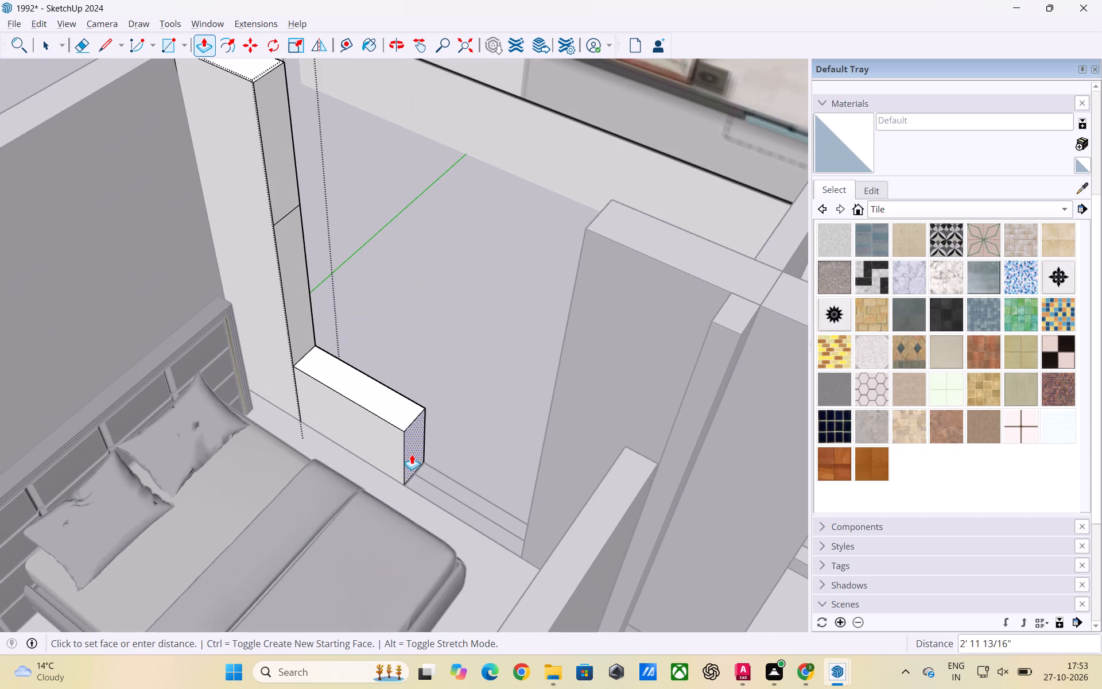
click(413, 452)
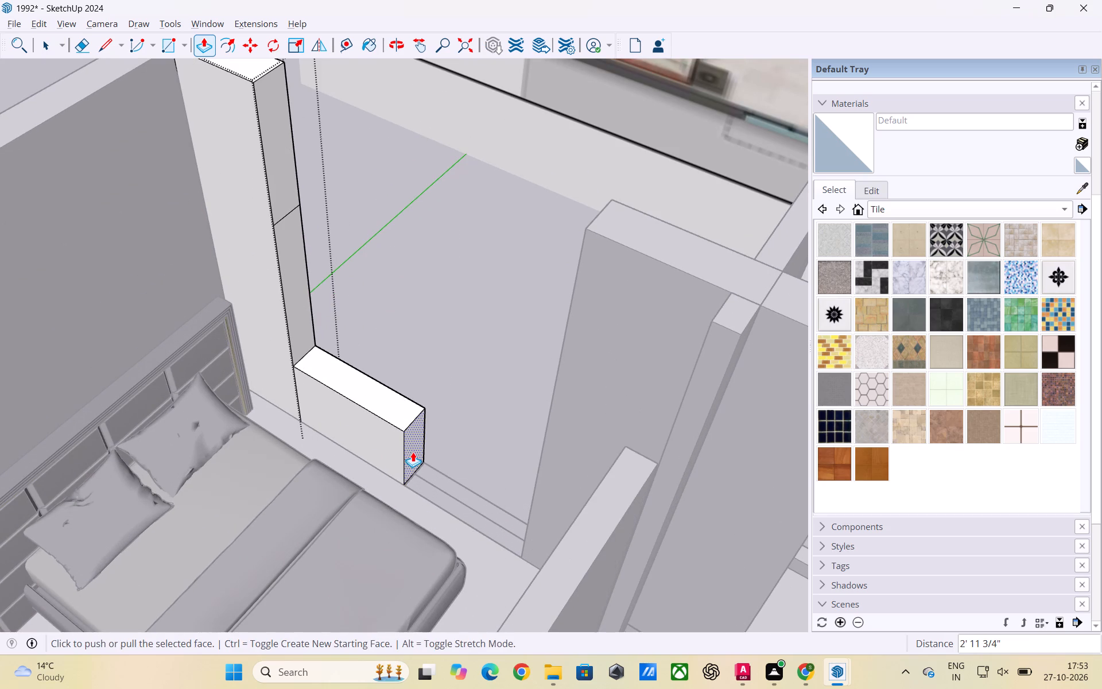
key(space)
click(491, 371)
Push/Pull the top section of the wall end face 2' 11 3/4" to align with the low wall's end, and leave the wall group.
scroll(480, 401, down, 2)
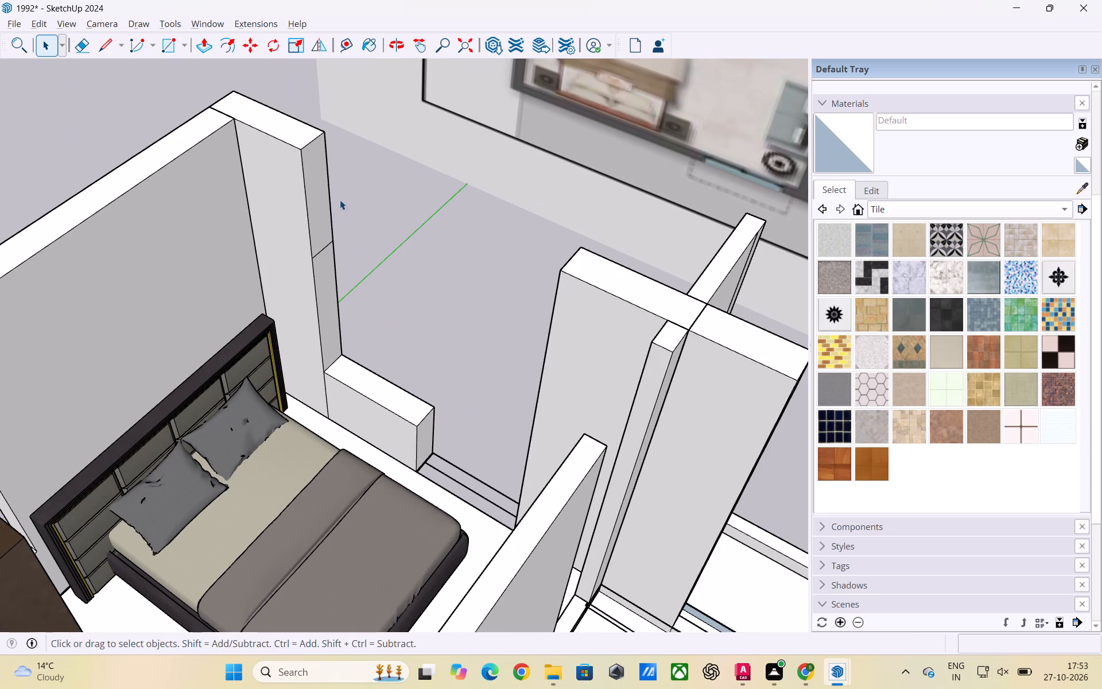
double_click(321, 190)
click(321, 190)
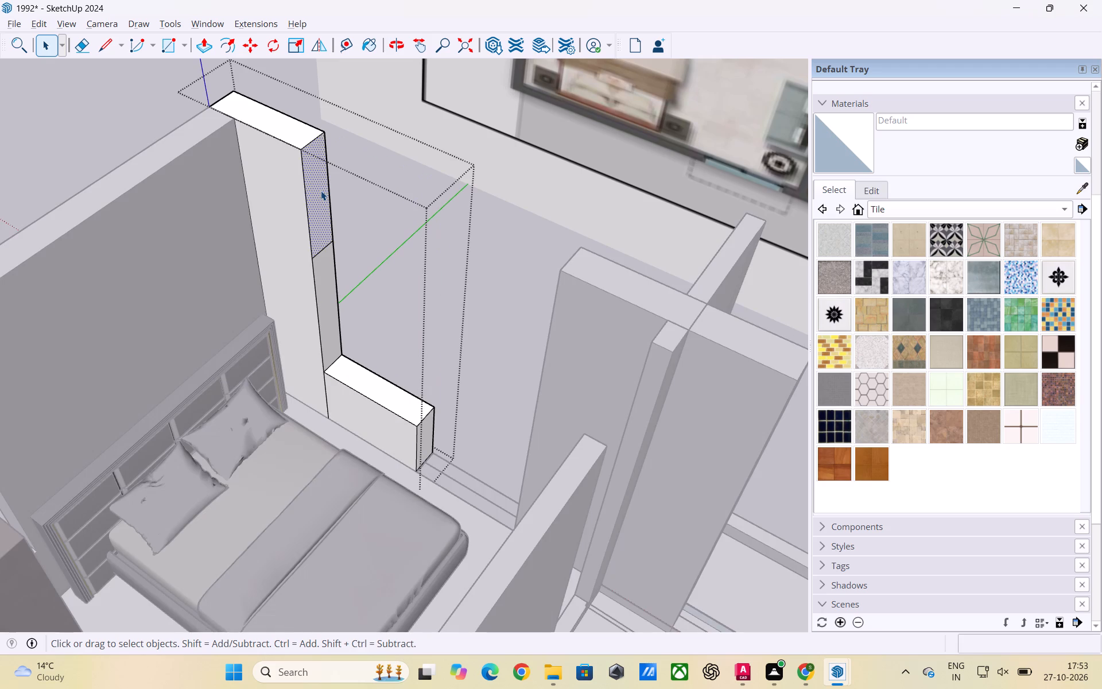
key(p)
click(321, 191)
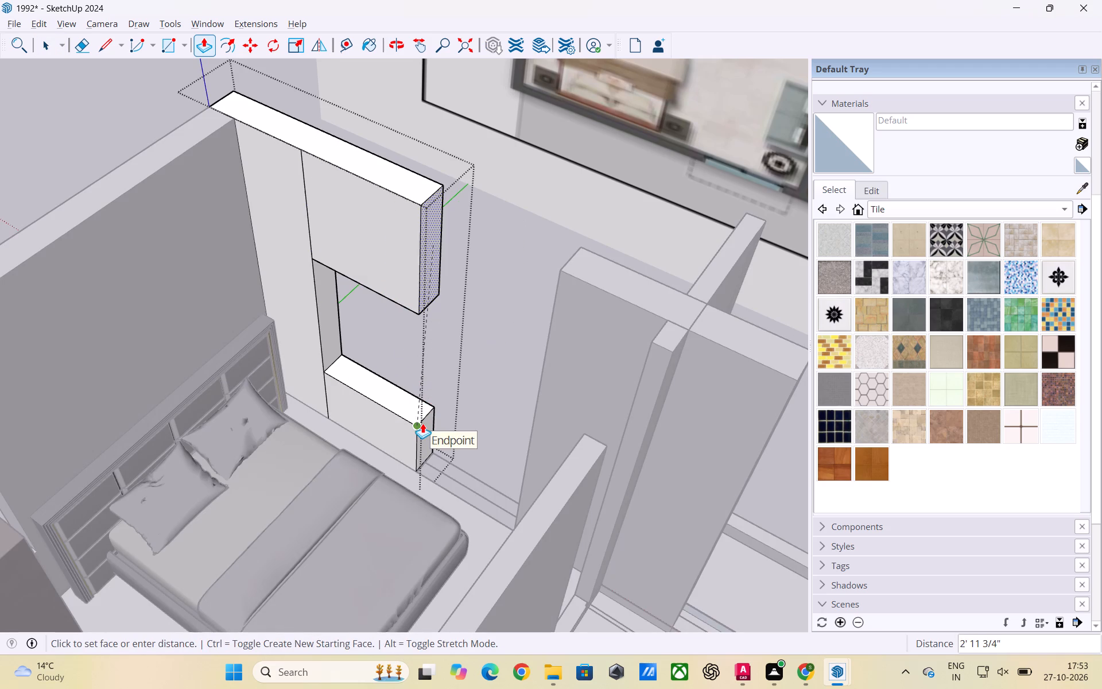
scroll(422, 428, up, 6)
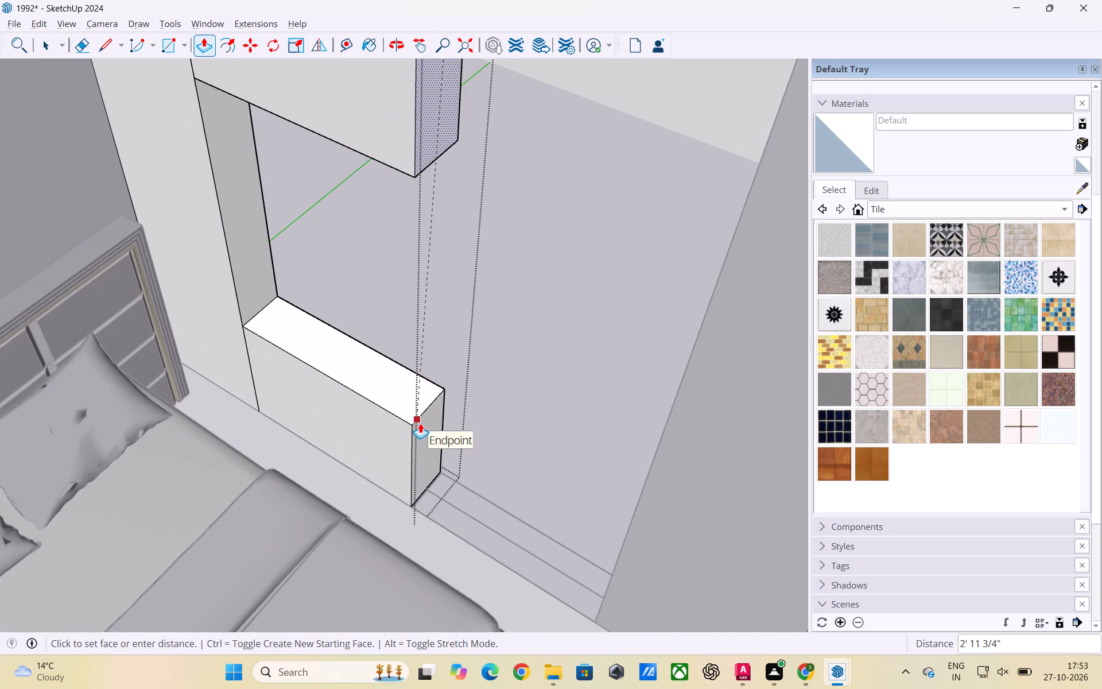
scroll(437, 470, up, 2)
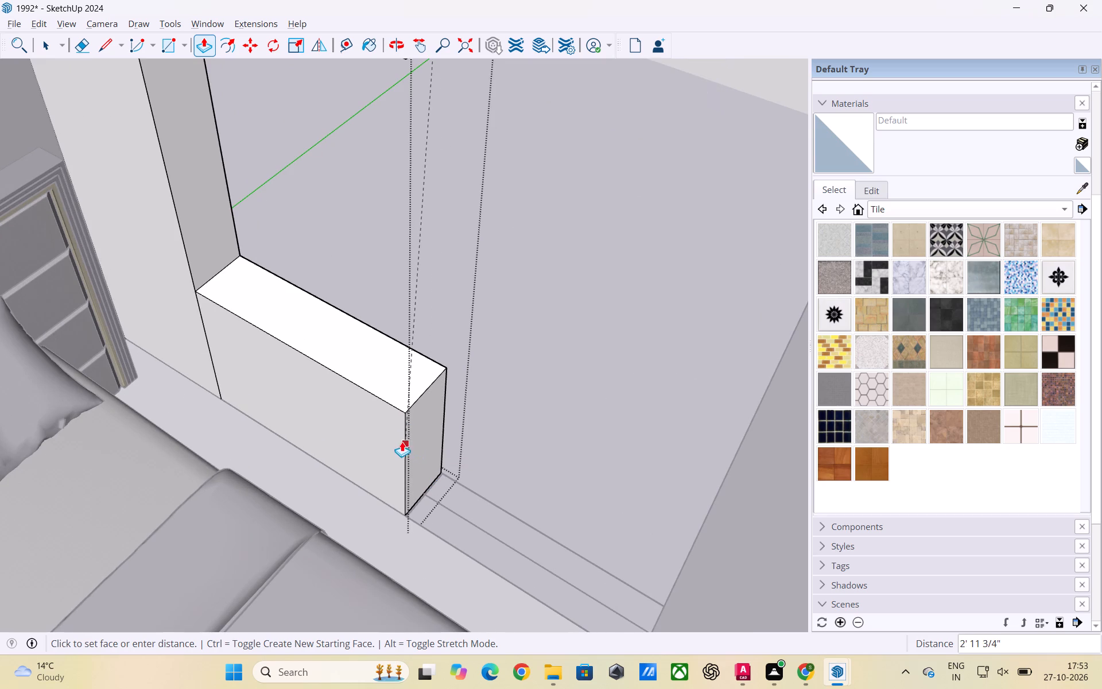
scroll(399, 429, up, 2)
scroll(396, 397, down, 9)
middle_drag(418, 415, 340, 369)
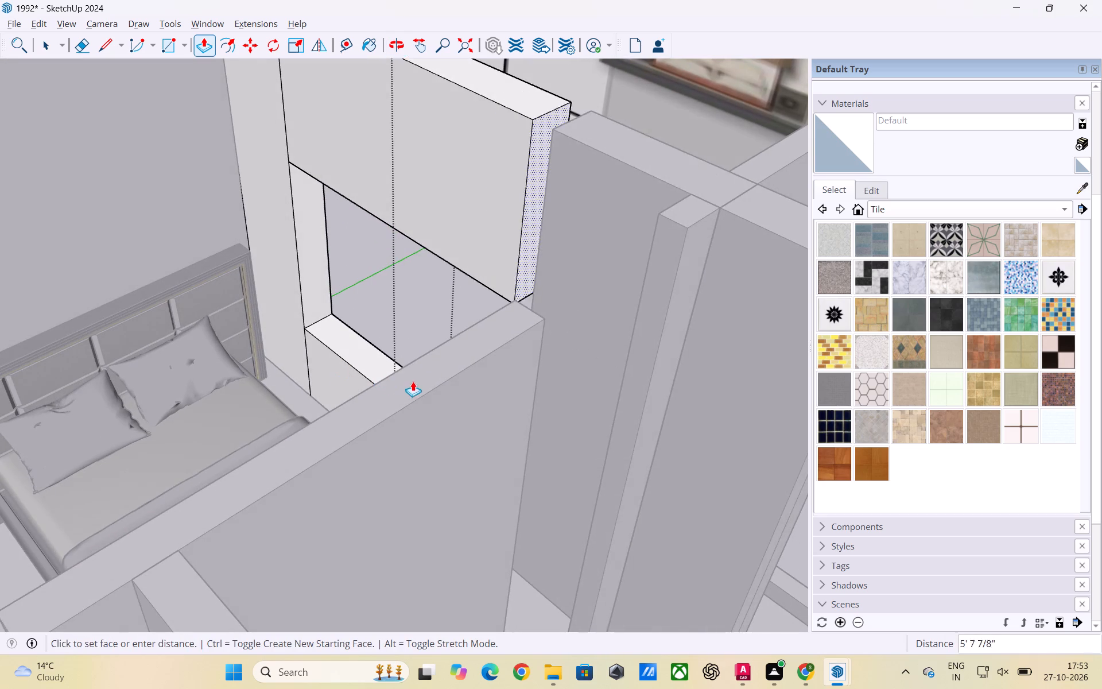
scroll(408, 377, up, 3)
scroll(369, 352, up, 3)
middle_drag(318, 351, 413, 398)
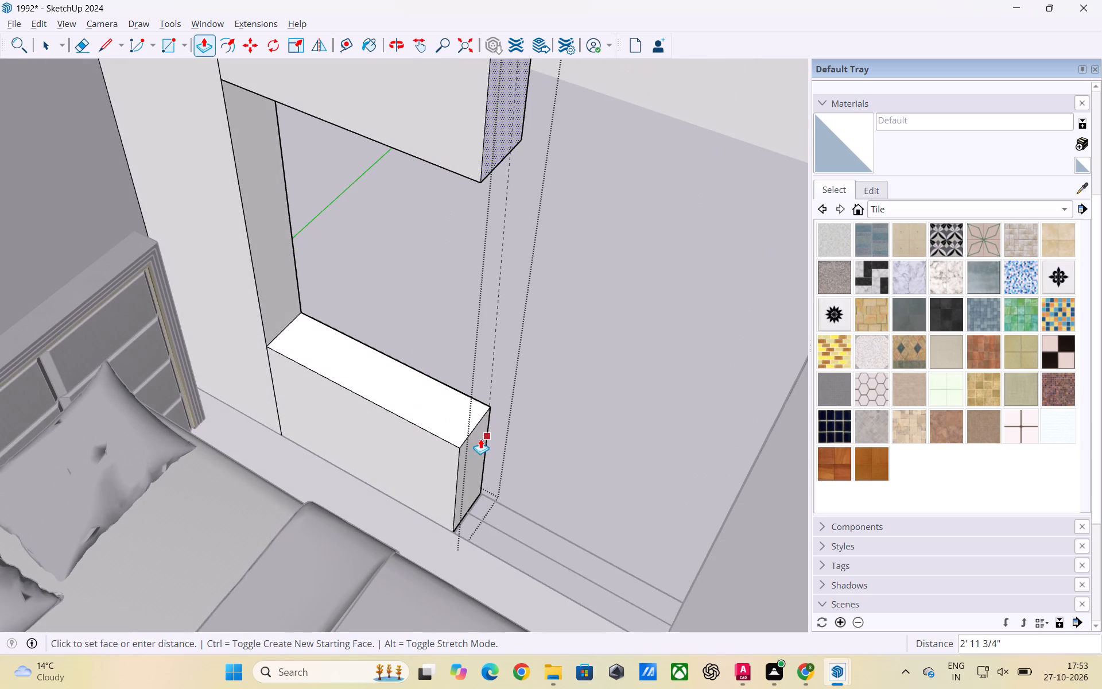
click(468, 440)
key(space)
click(581, 435)
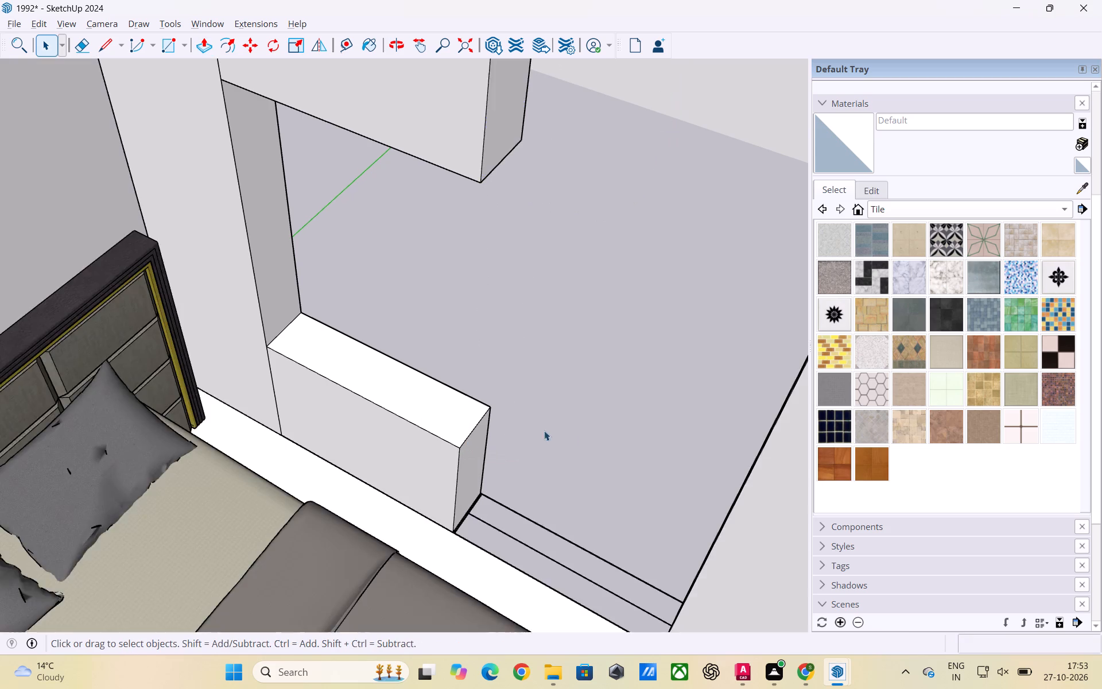
Draw a thin rectangle of about 5/16" by 9" at floor level between the low wall's end and the adjacent outline.
scroll(416, 408, down, 9)
middle_drag(404, 415, 522, 373)
scroll(463, 351, up, 3)
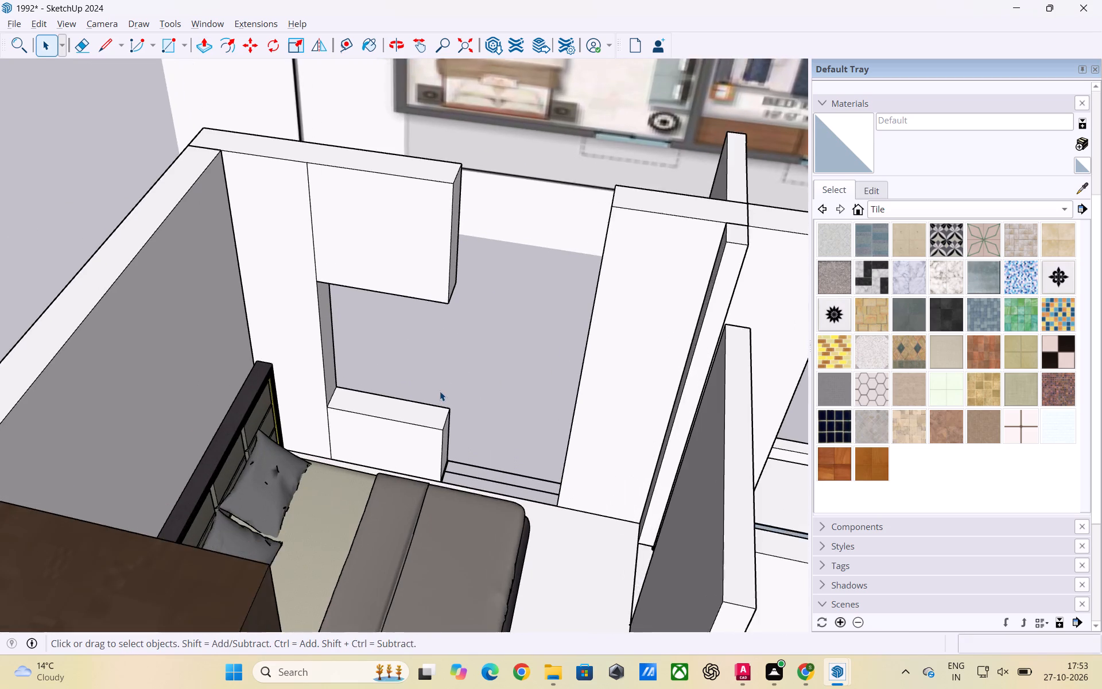
scroll(427, 351, down, 5)
middle_drag(406, 389, 481, 378)
scroll(426, 391, up, 2)
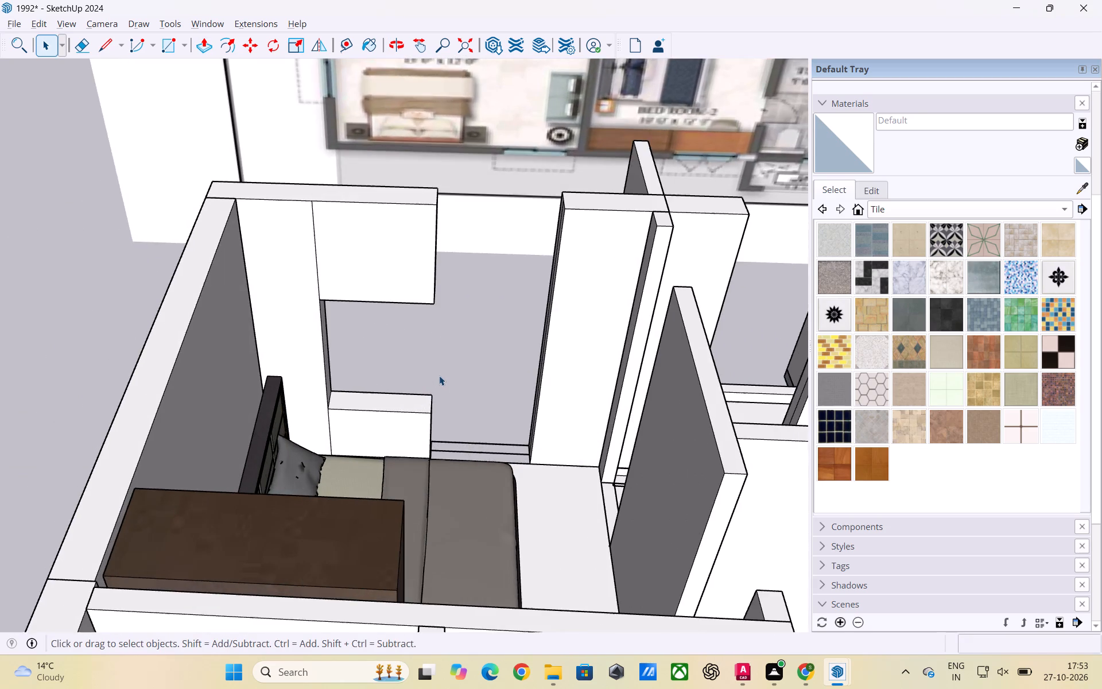
scroll(439, 376, down, 6)
middle_drag(440, 365, 443, 467)
scroll(437, 378, up, 9)
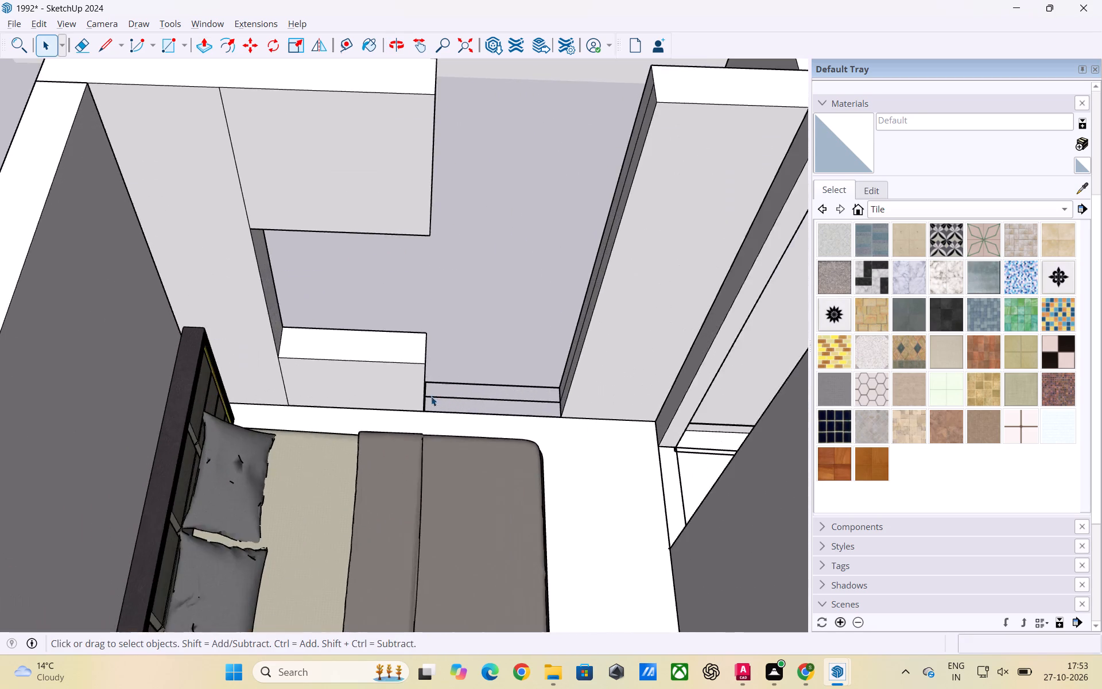
scroll(431, 396, up, 20)
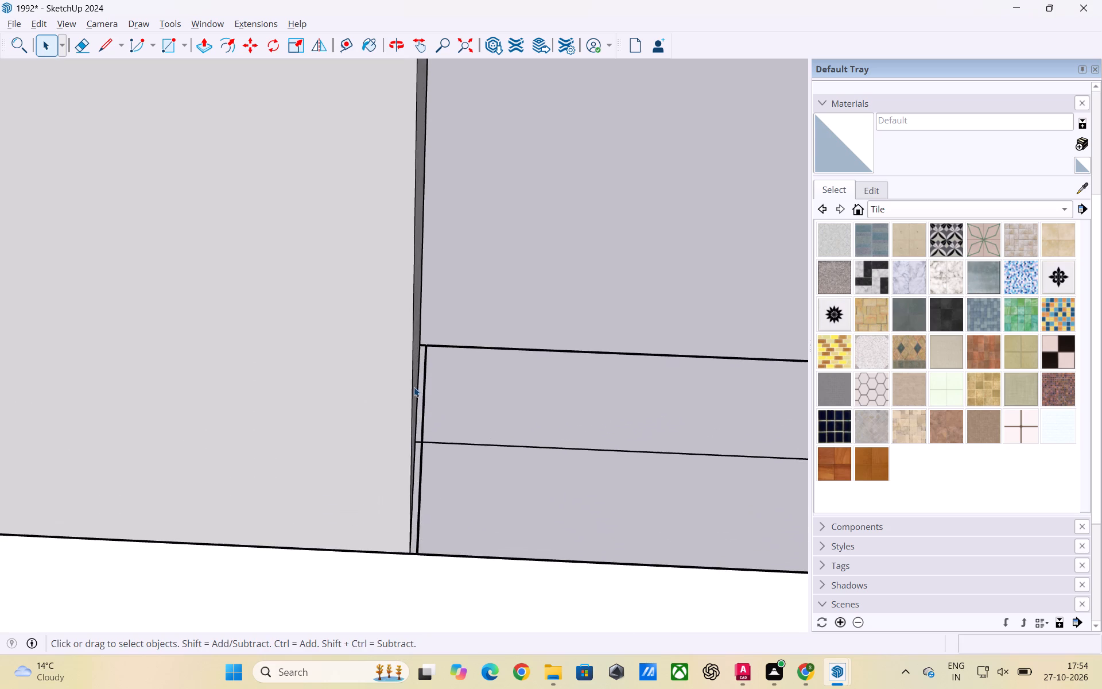
middle_drag(416, 384, 416, 429)
scroll(417, 363, up, 4)
middle_drag(364, 374, 311, 396)
scroll(439, 353, up, 2)
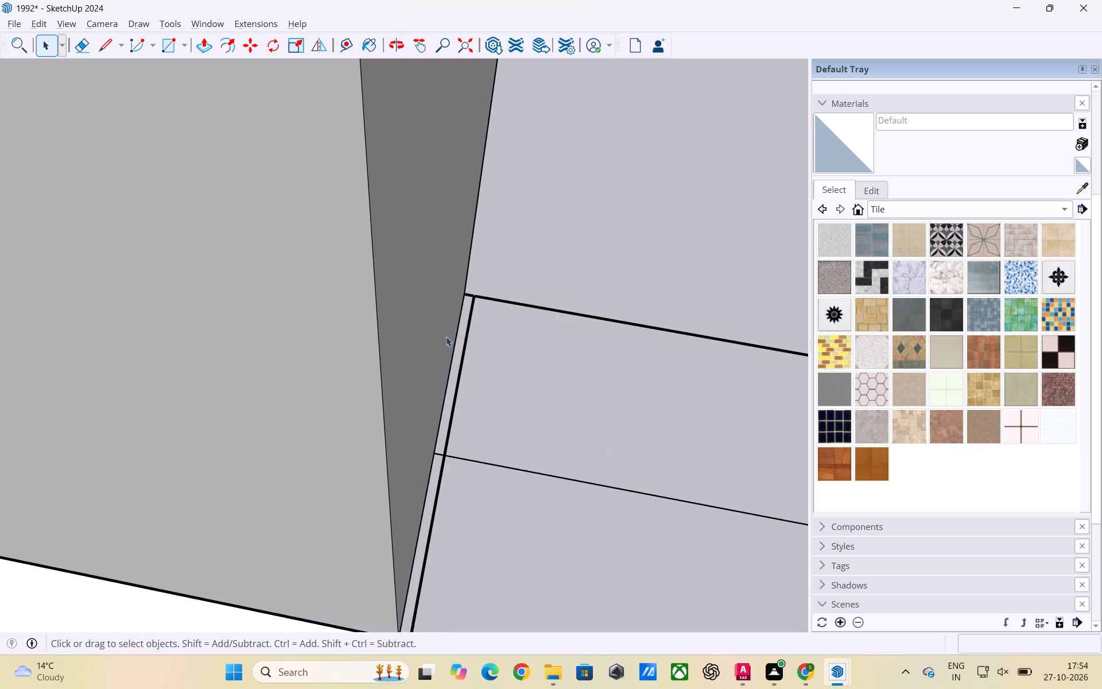
scroll(410, 301, down, 6)
middle_drag(411, 326, 408, 377)
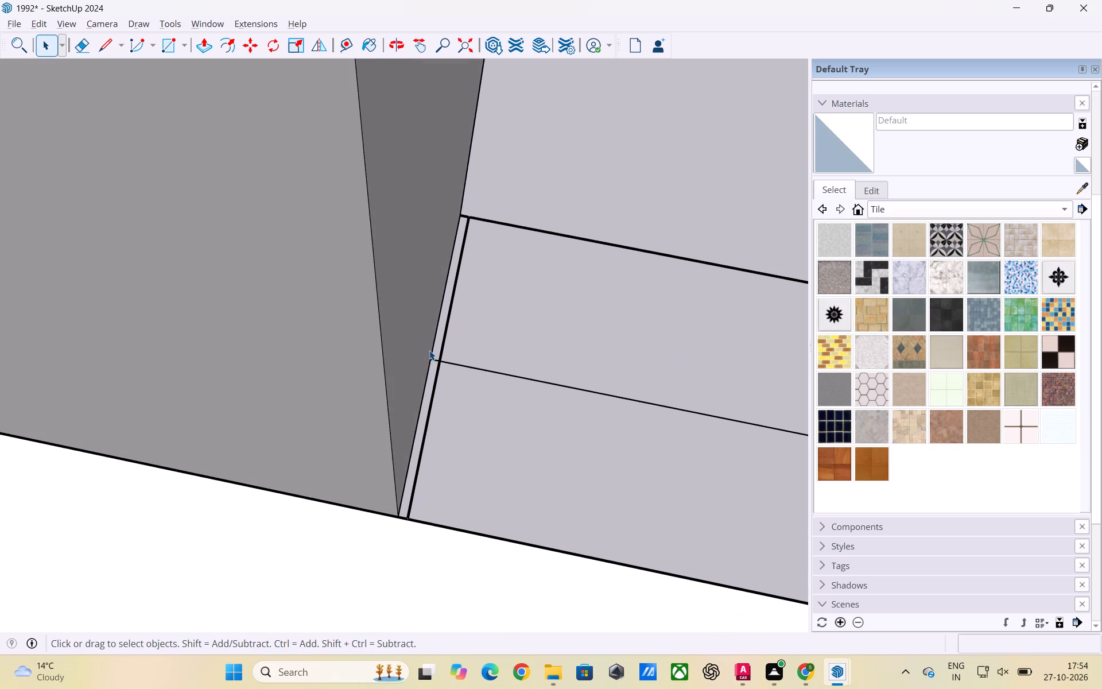
key(r)
scroll(439, 260, up, 3)
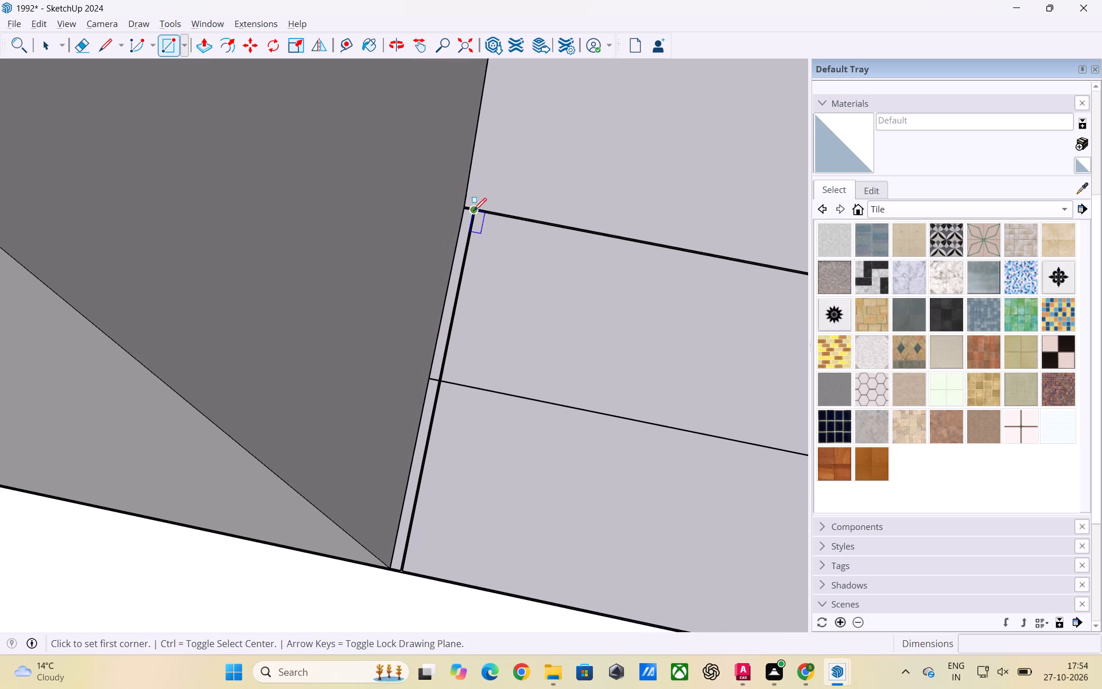
click(402, 570)
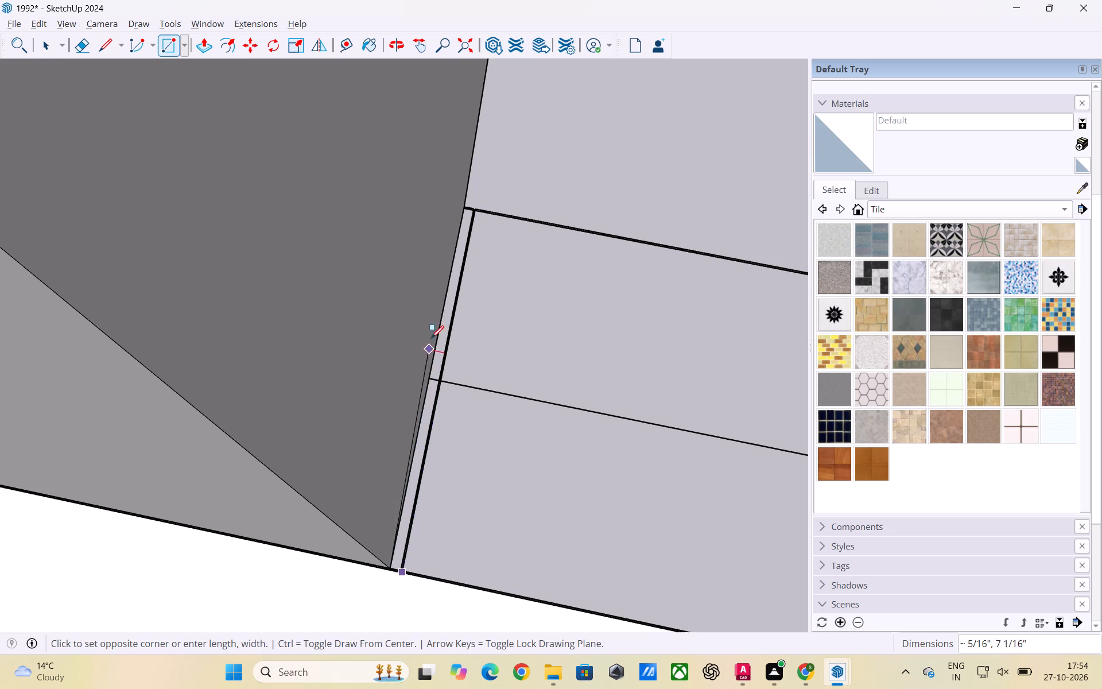
click(463, 206)
key(space)
Make a group of the inner half of the thin rectangle, nearest the bed.
scroll(420, 360, down, 6)
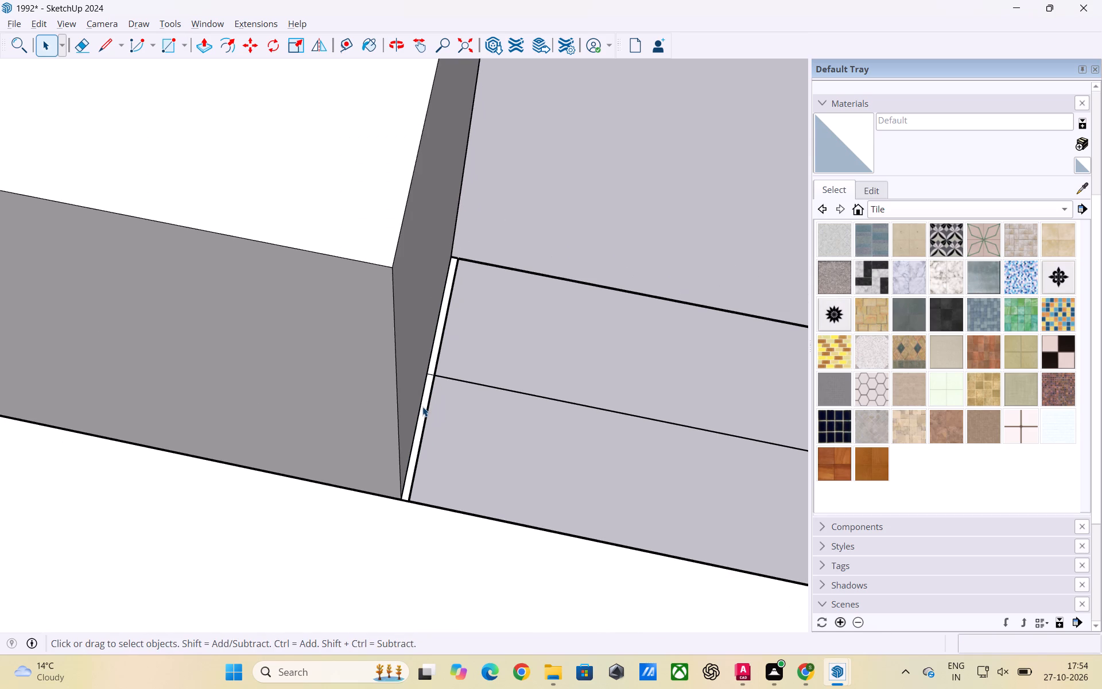
click(422, 407)
click(425, 408)
click(425, 408)
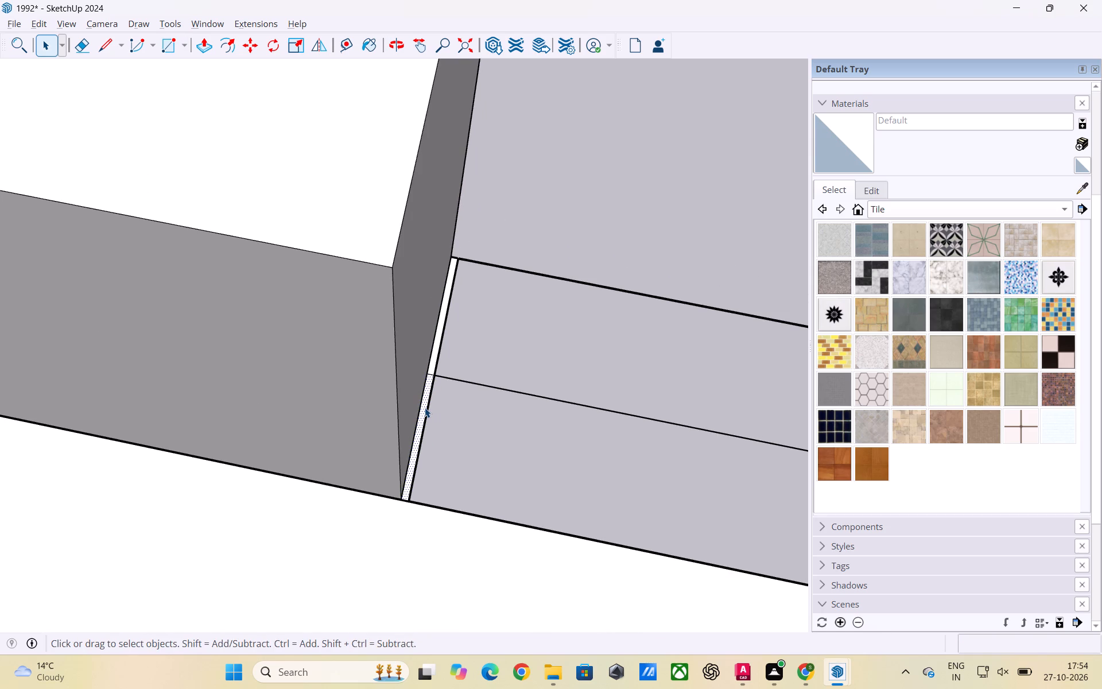
right_click(422, 409)
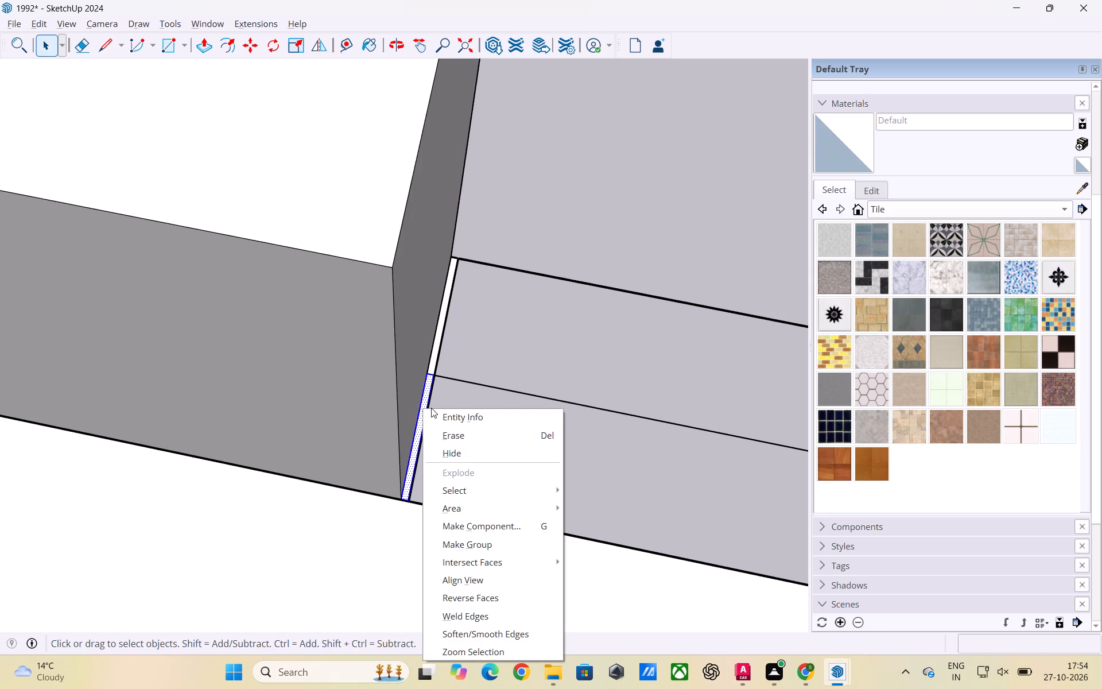
click(469, 545)
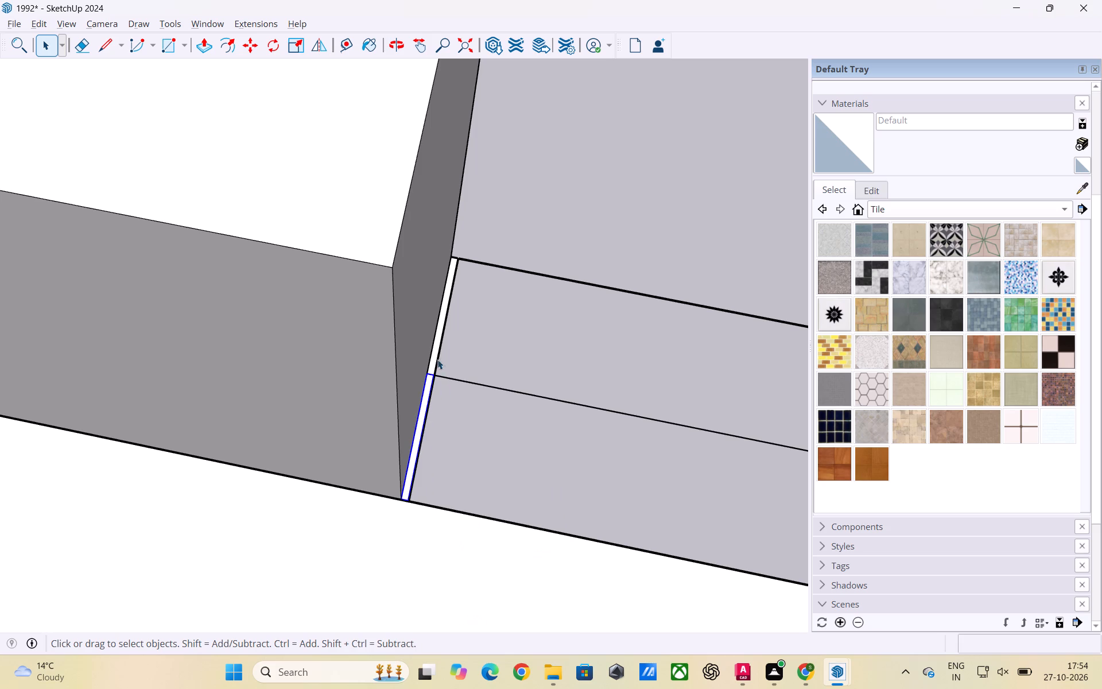
Make a group of the outer half of the thin rectangle with its edges.
double_click(436, 351)
right_click(433, 351)
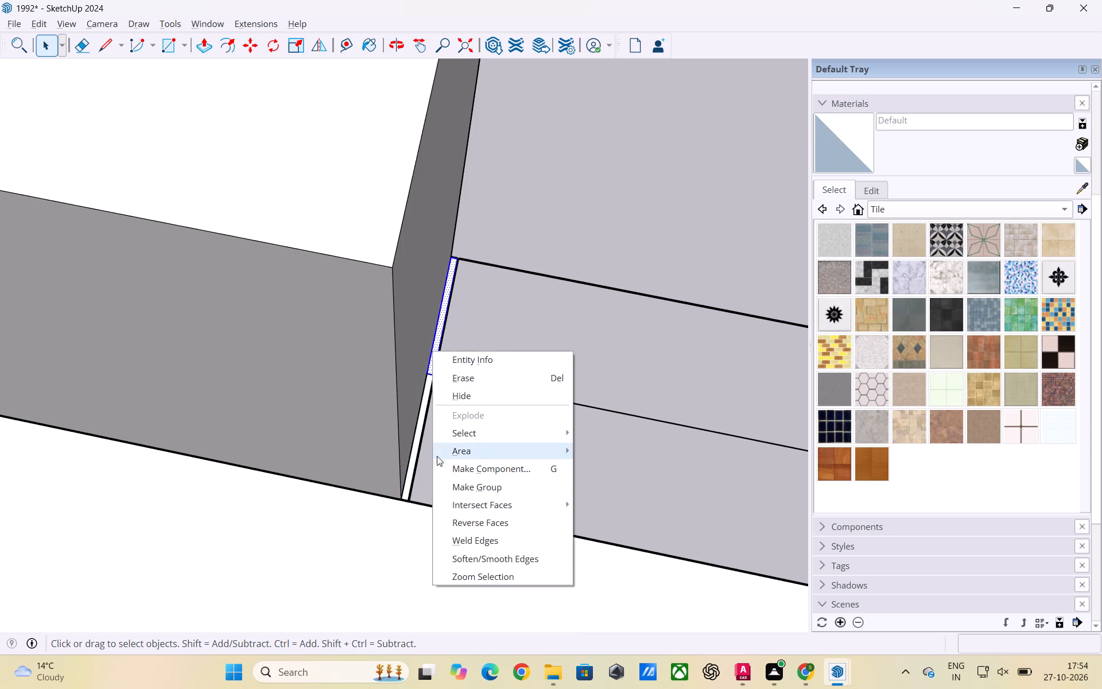
click(468, 491)
click(584, 235)
Examine the two grouped strips at the foot of the low wall's end from several angles.
scroll(435, 334, up, 2)
scroll(485, 346, down, 2)
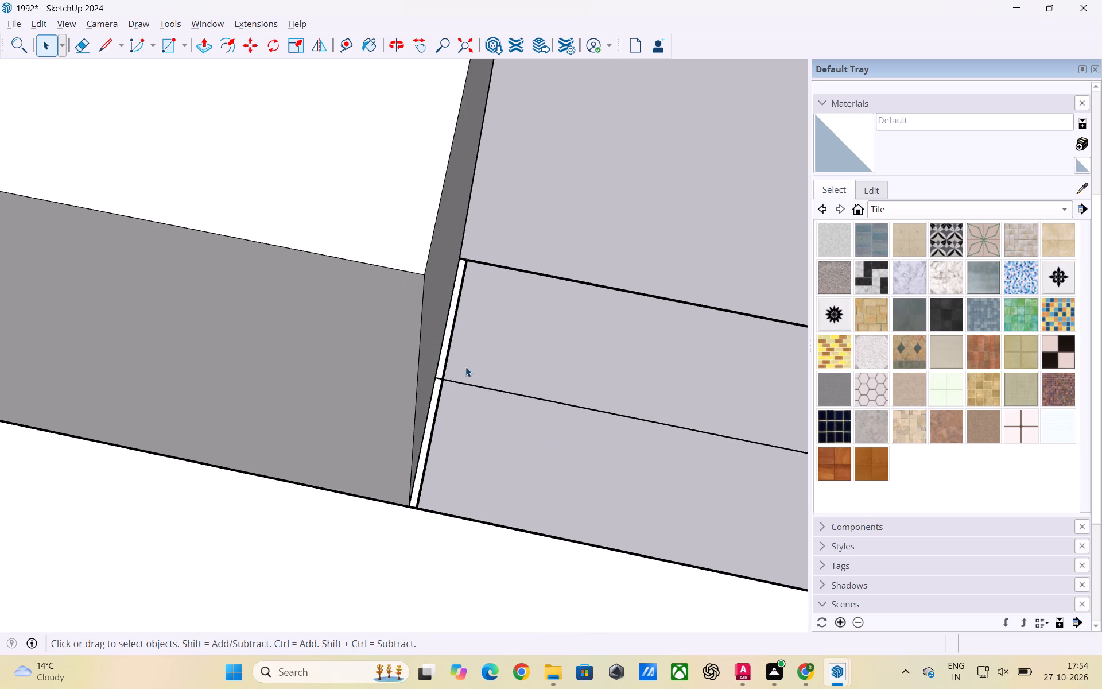
middle_drag(491, 367, 356, 350)
scroll(211, 249, down, 6)
middle_drag(396, 409, 351, 361)
scroll(237, 269, down, 1)
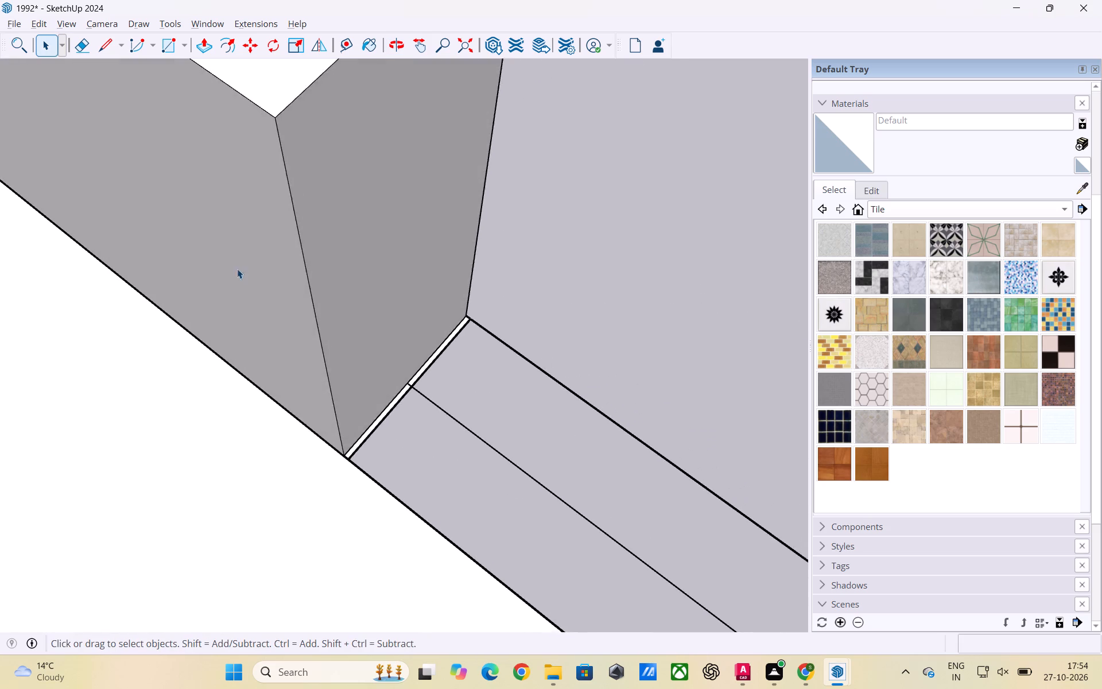
scroll(237, 269, down, 5)
middle_drag(302, 370, 349, 389)
scroll(302, 370, down, 1)
scroll(354, 385, up, 3)
scroll(203, 297, down, 7)
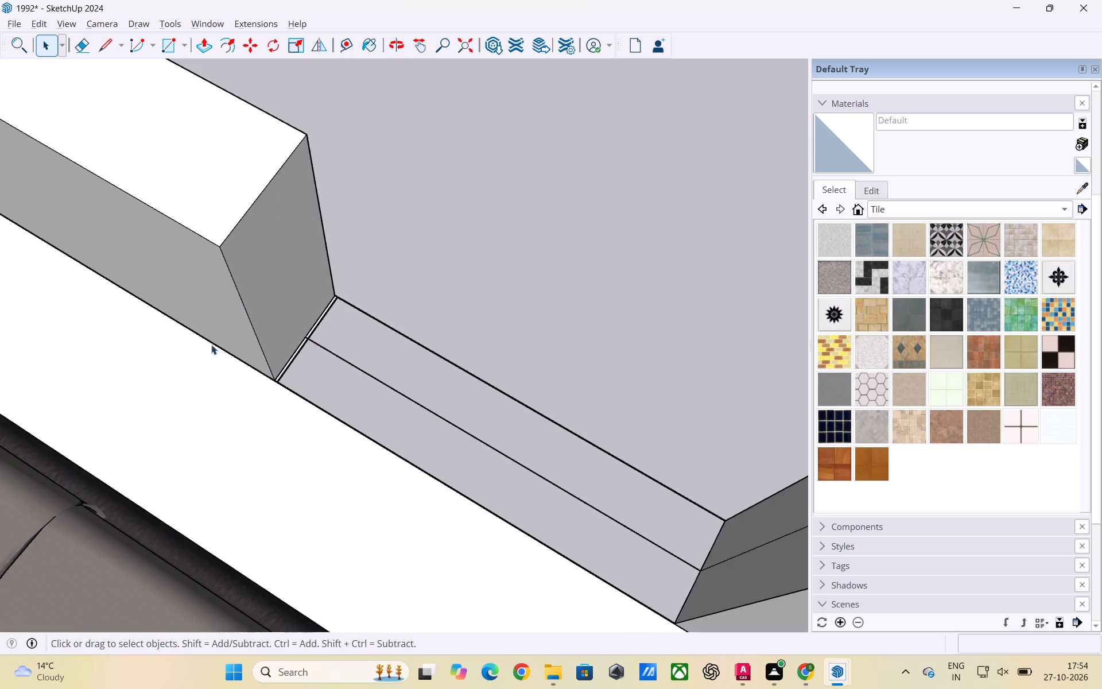
middle_drag(205, 349, 354, 357)
scroll(300, 381, up, 13)
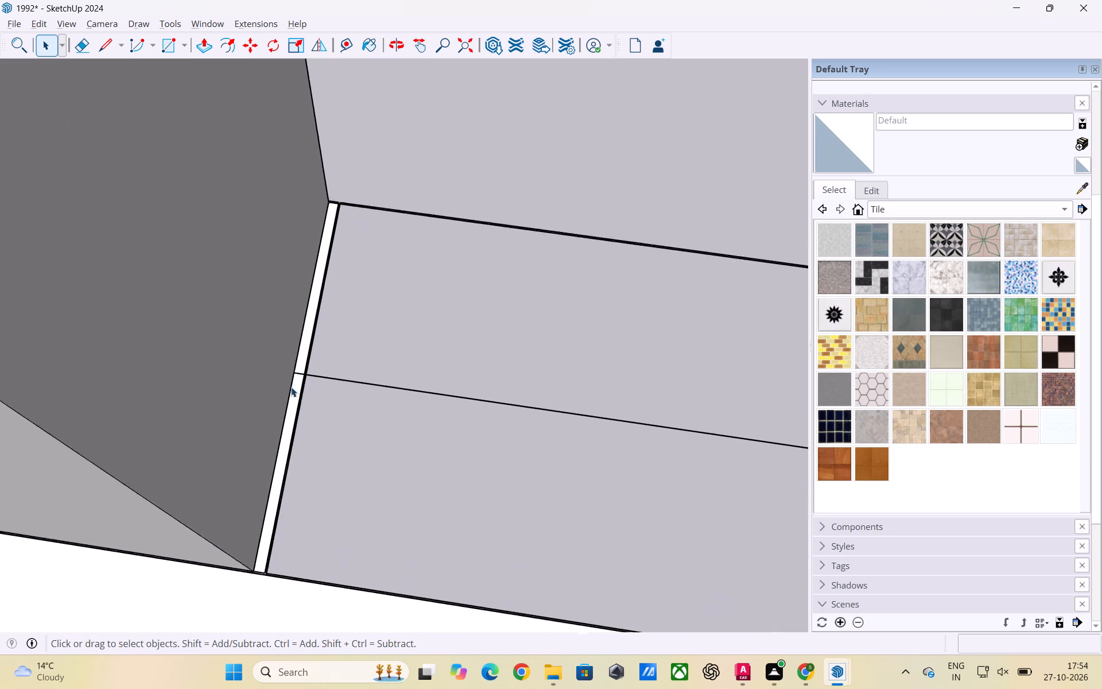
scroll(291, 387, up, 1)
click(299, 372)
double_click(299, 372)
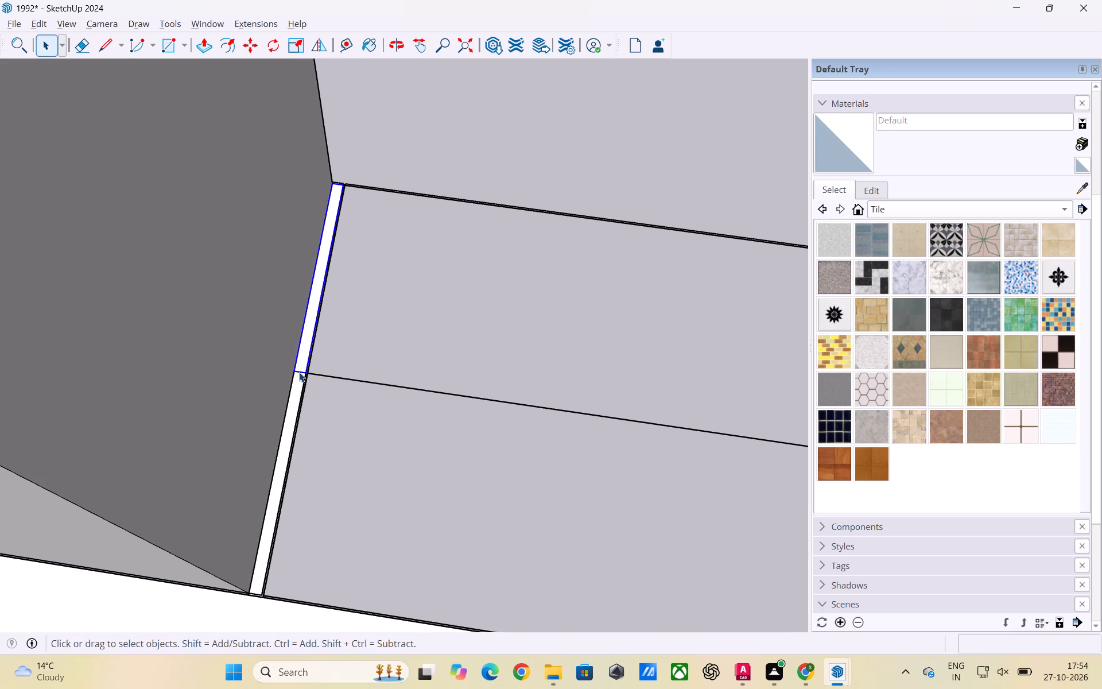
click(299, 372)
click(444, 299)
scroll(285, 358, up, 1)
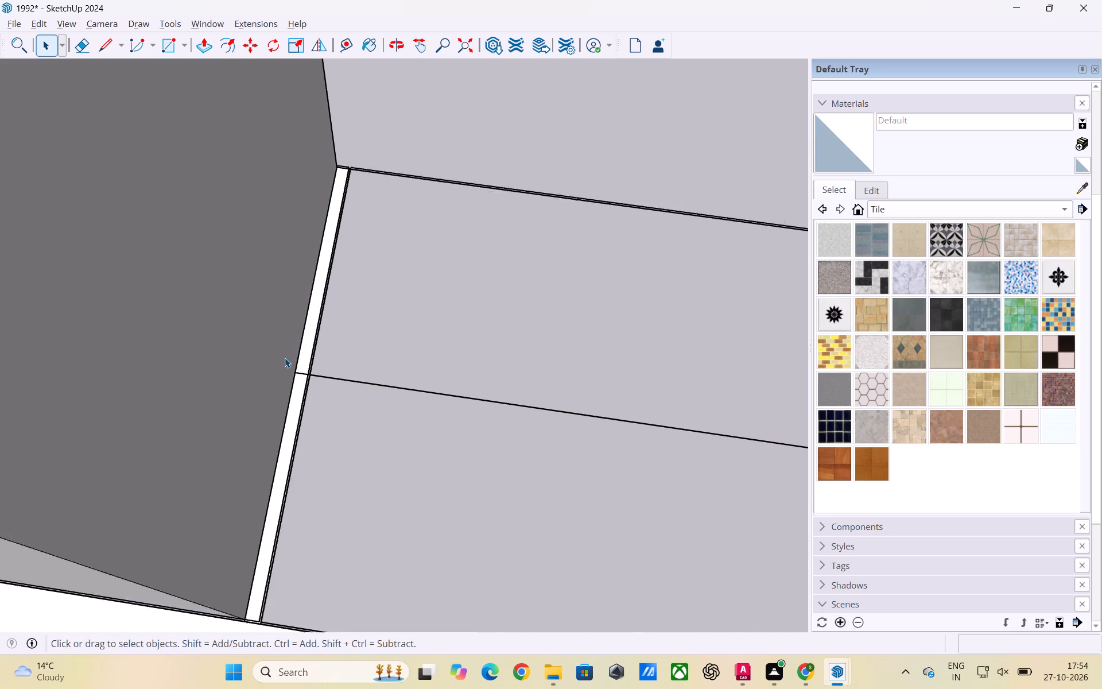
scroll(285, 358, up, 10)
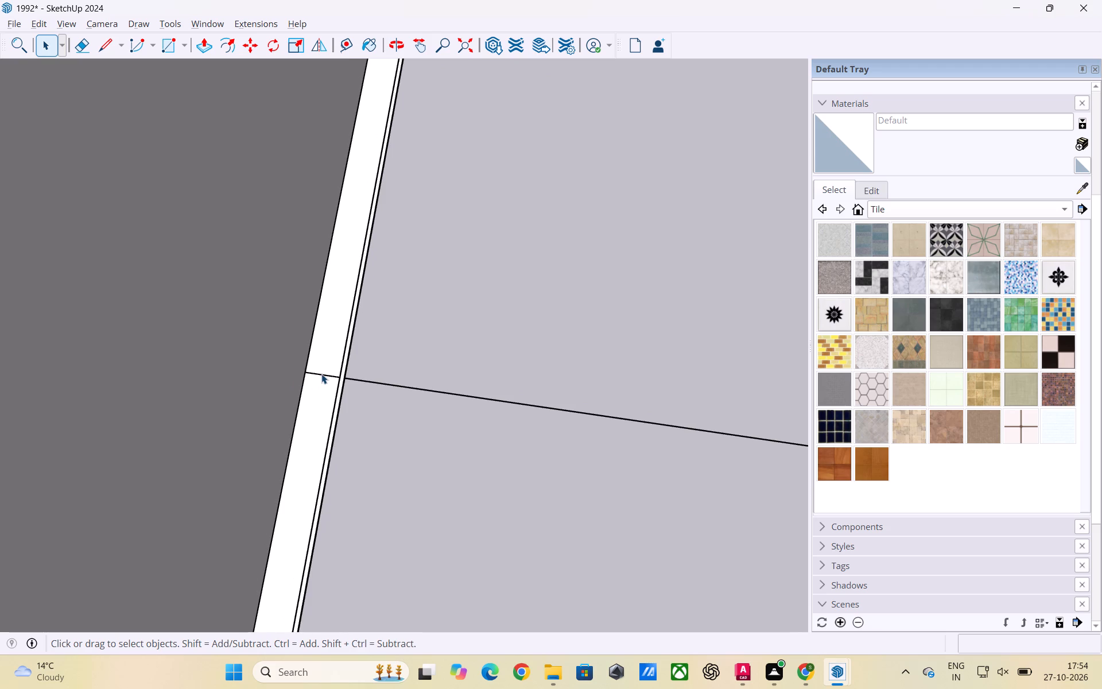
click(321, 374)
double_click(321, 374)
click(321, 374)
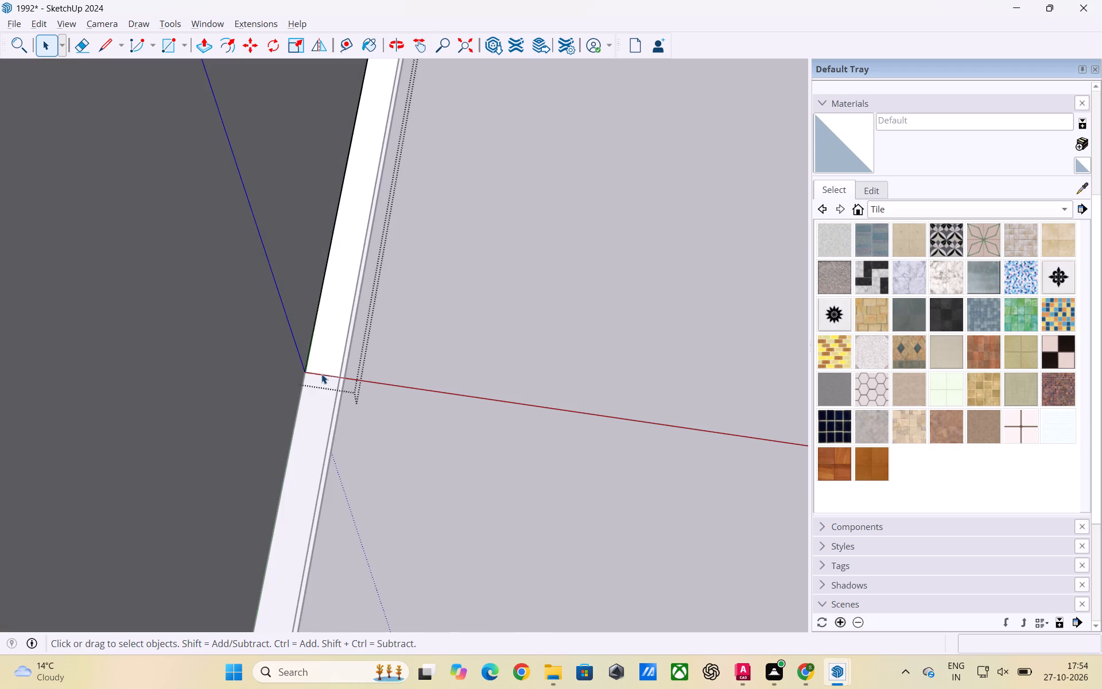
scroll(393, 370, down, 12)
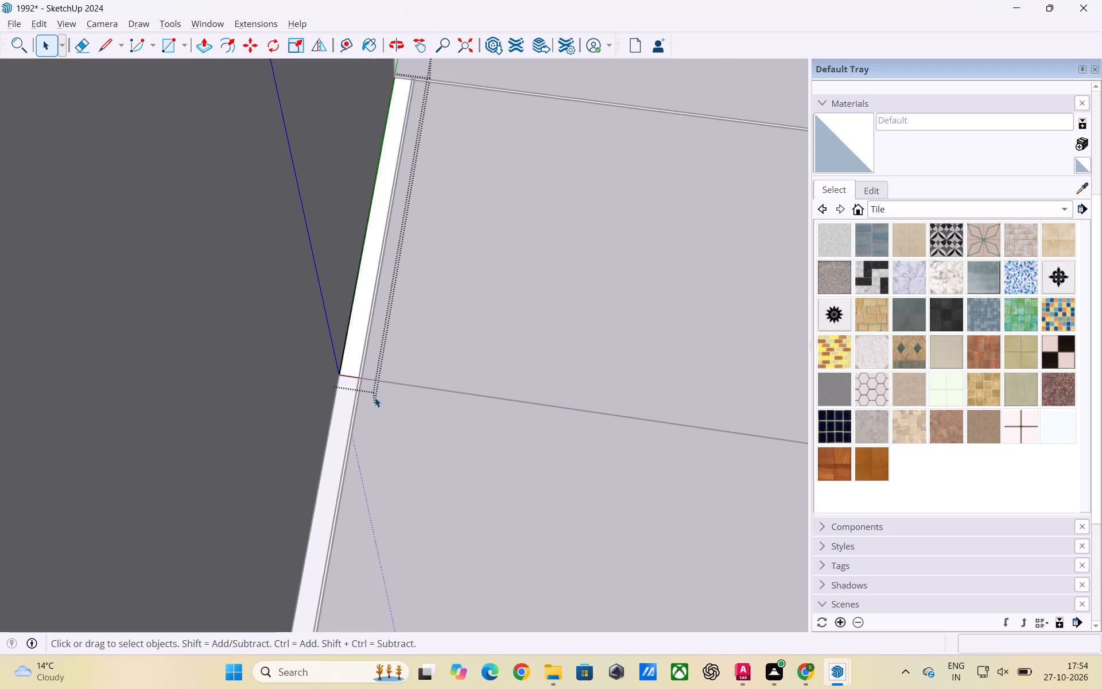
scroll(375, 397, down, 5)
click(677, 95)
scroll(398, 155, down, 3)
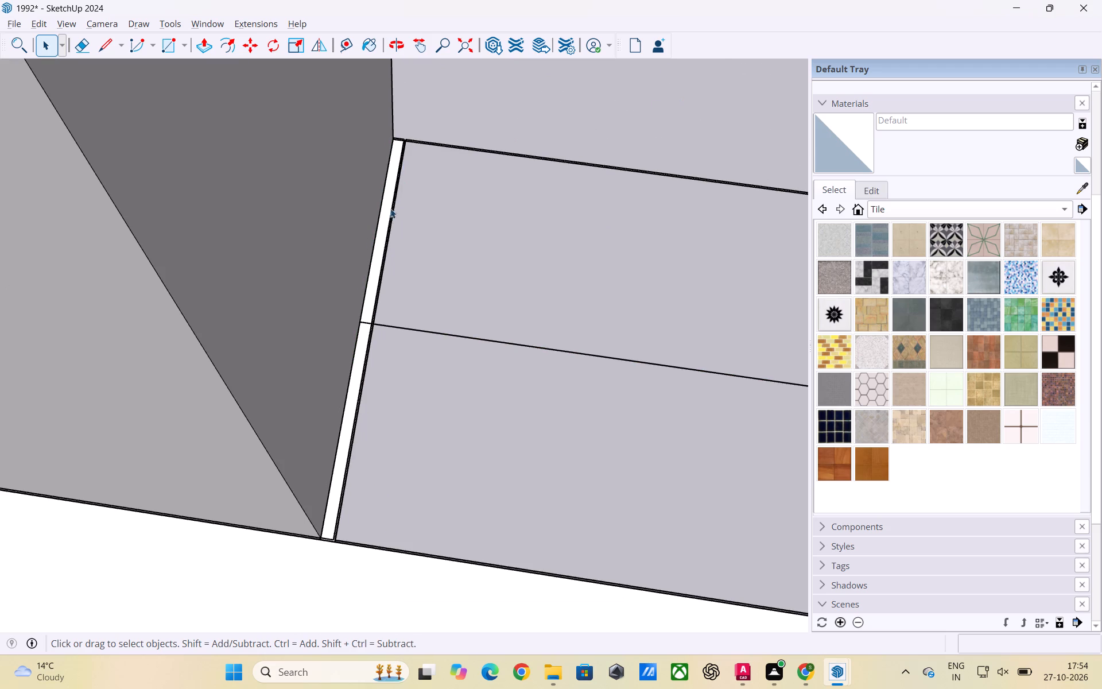
Extrude the outer filler strip at the foot of the low wall's end upward by 9'.
double_click(381, 230)
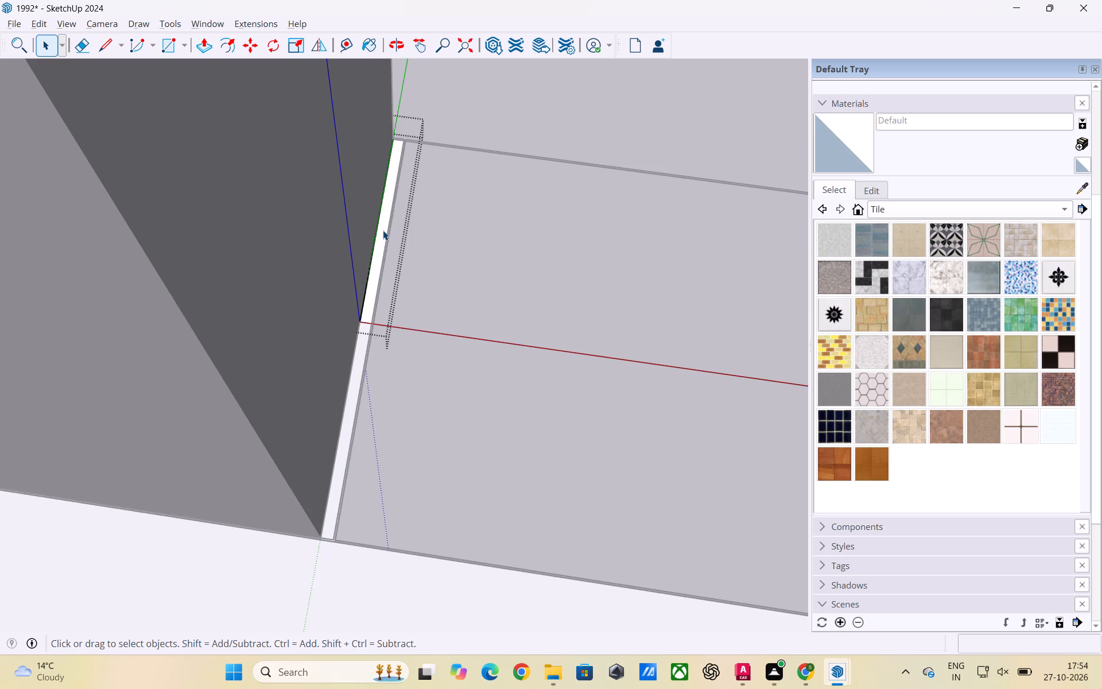
key(p)
click(383, 230)
scroll(368, 168, down, 11)
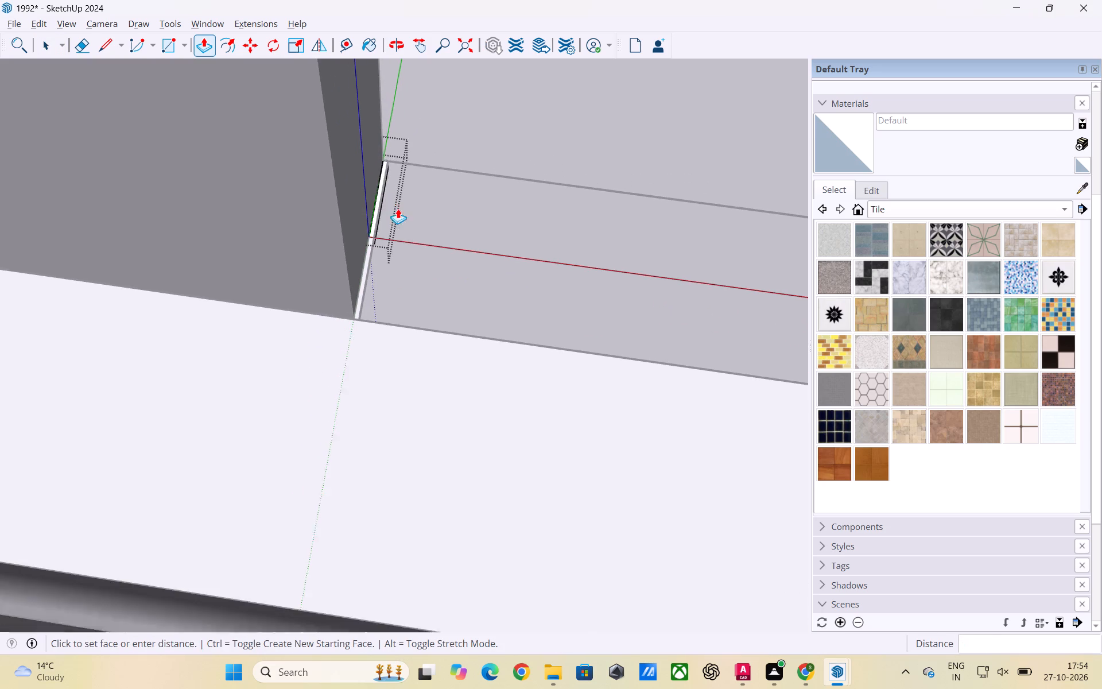
scroll(398, 208, down, 4)
scroll(362, 121, down, 7)
middle_drag(359, 169, 359, 254)
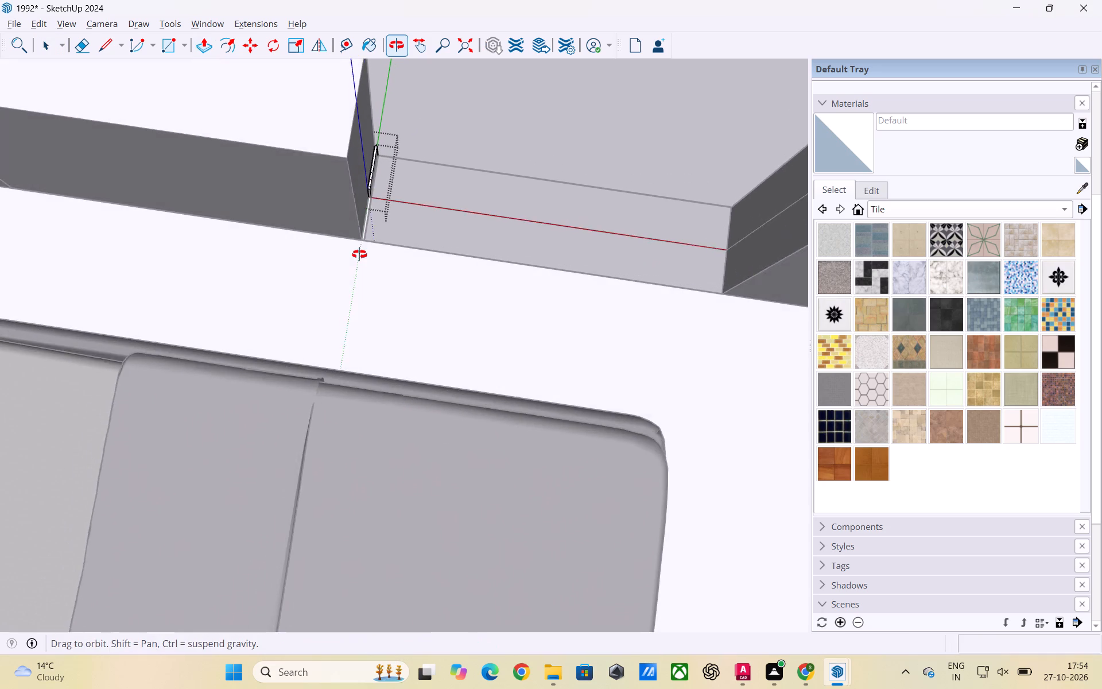
middle_drag(359, 254, 359, 265)
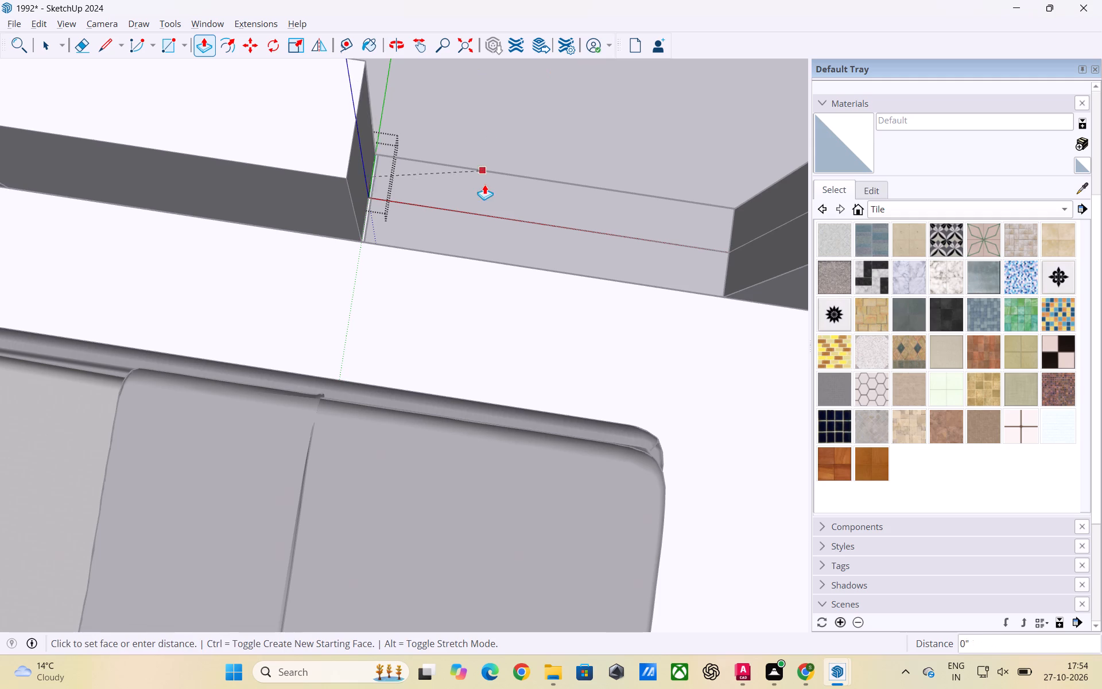
scroll(484, 185, down, 16)
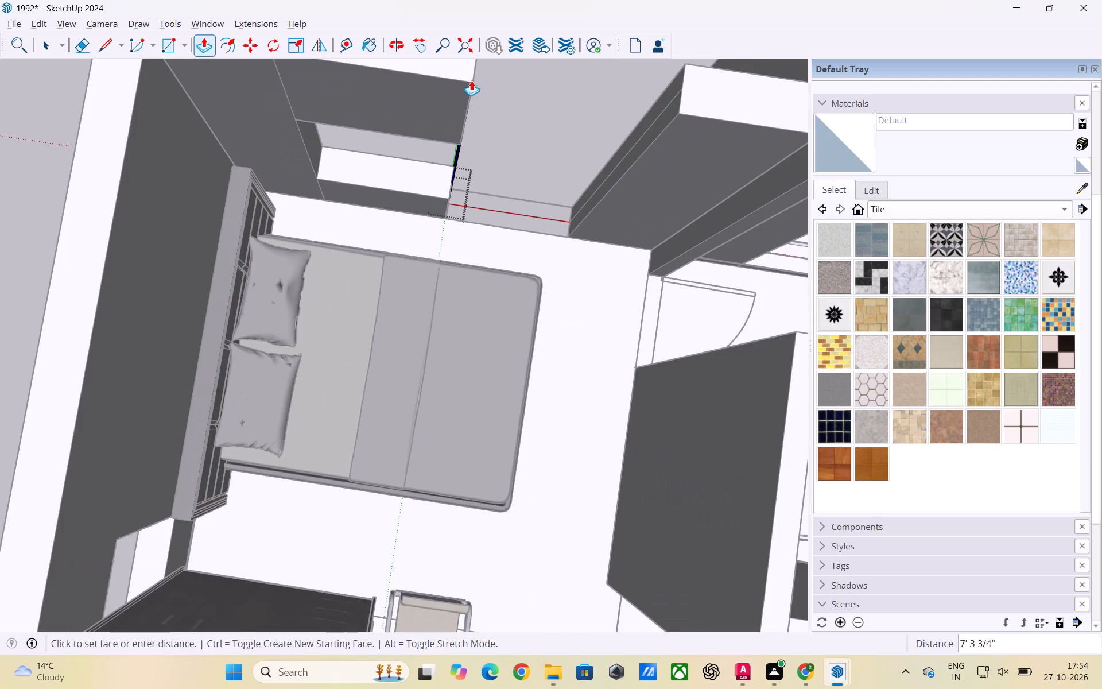
scroll(468, 66, up, 3)
middle_drag(473, 76, 348, 83)
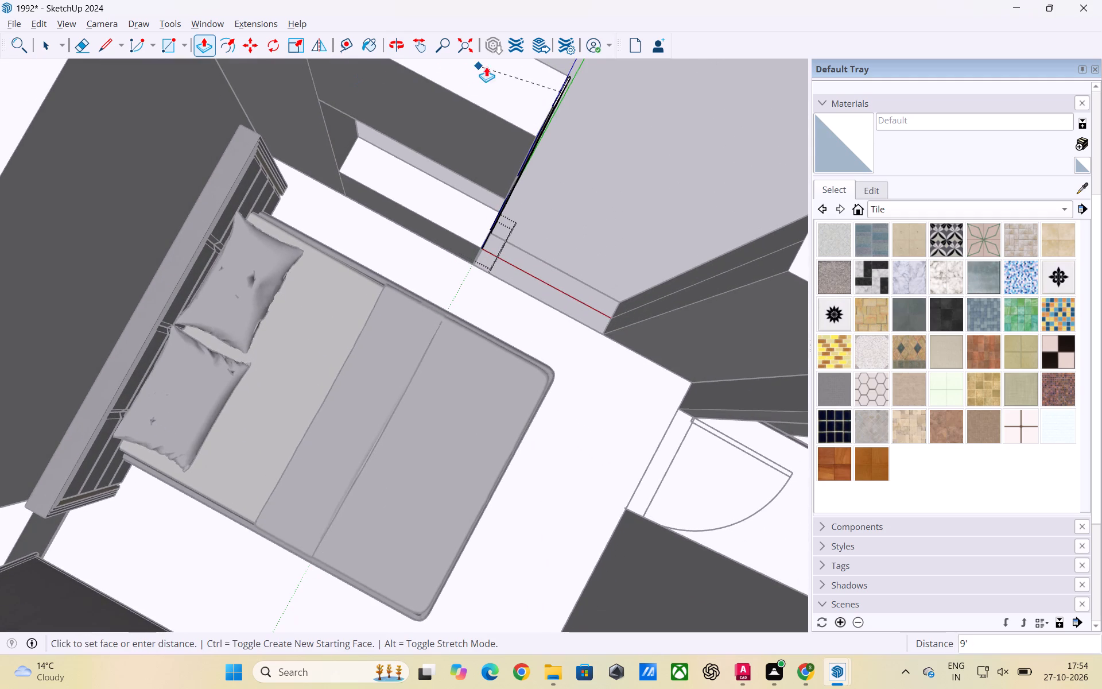
scroll(533, 95, up, 2)
click(510, 91)
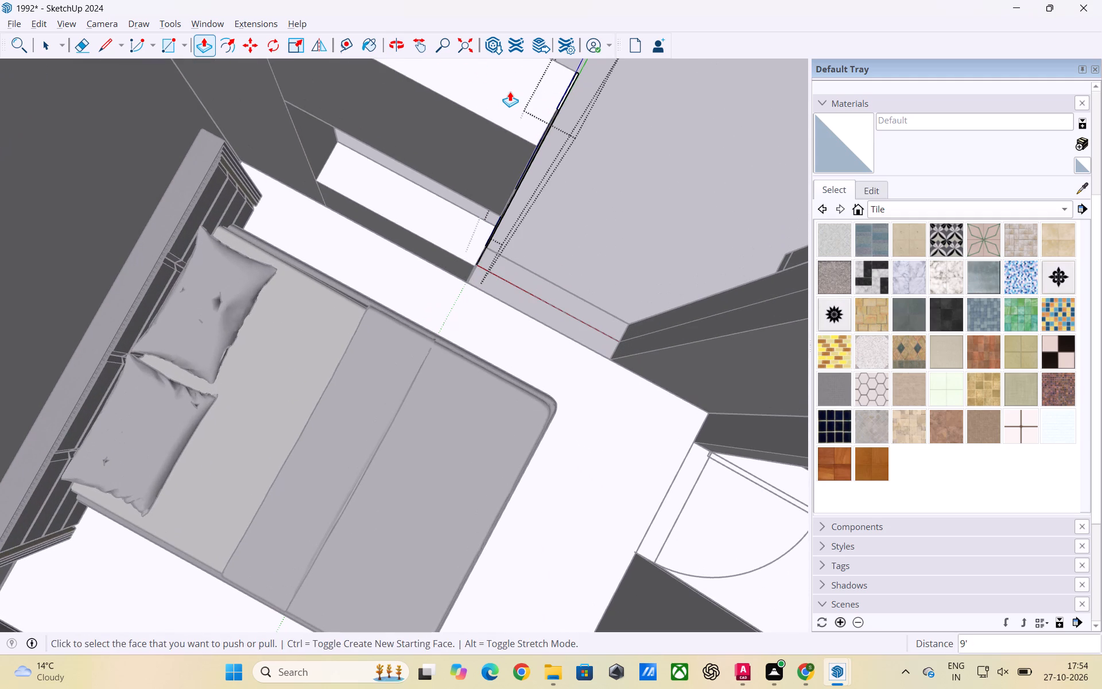
key(space)
click(711, 154)
Extrude the inner filler strip, nearest the bed, upward to the top of the adjacent wall.
scroll(629, 185, up, 3)
middle_drag(625, 198, 527, 189)
scroll(503, 215, up, 3)
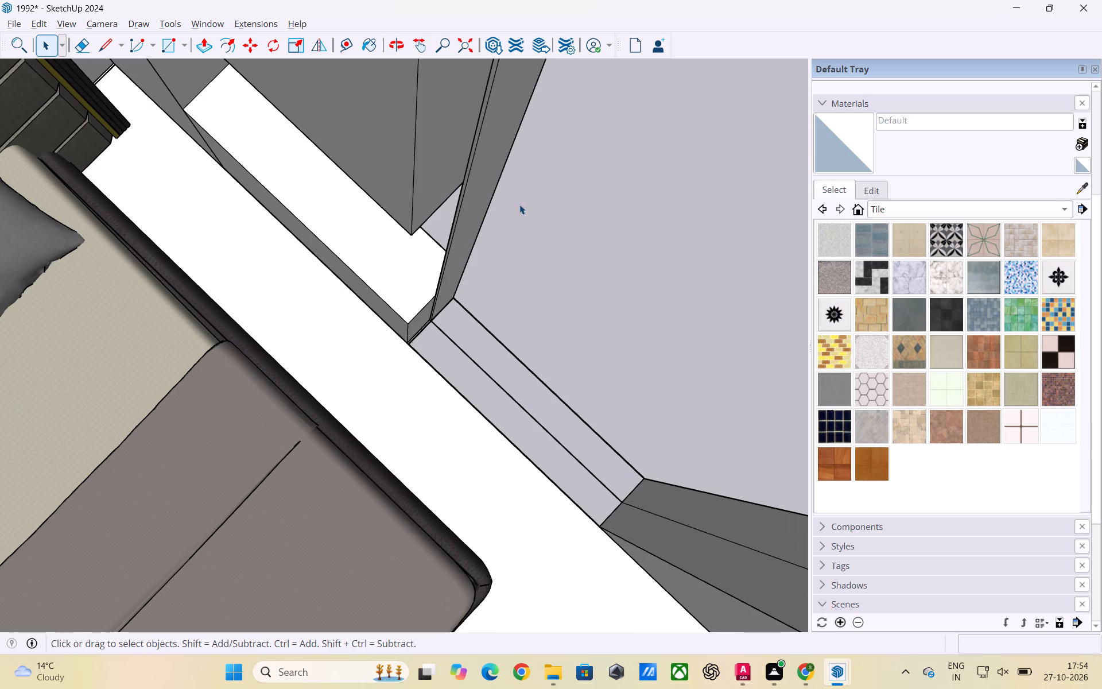
scroll(456, 316, up, 8)
scroll(401, 347, up, 1)
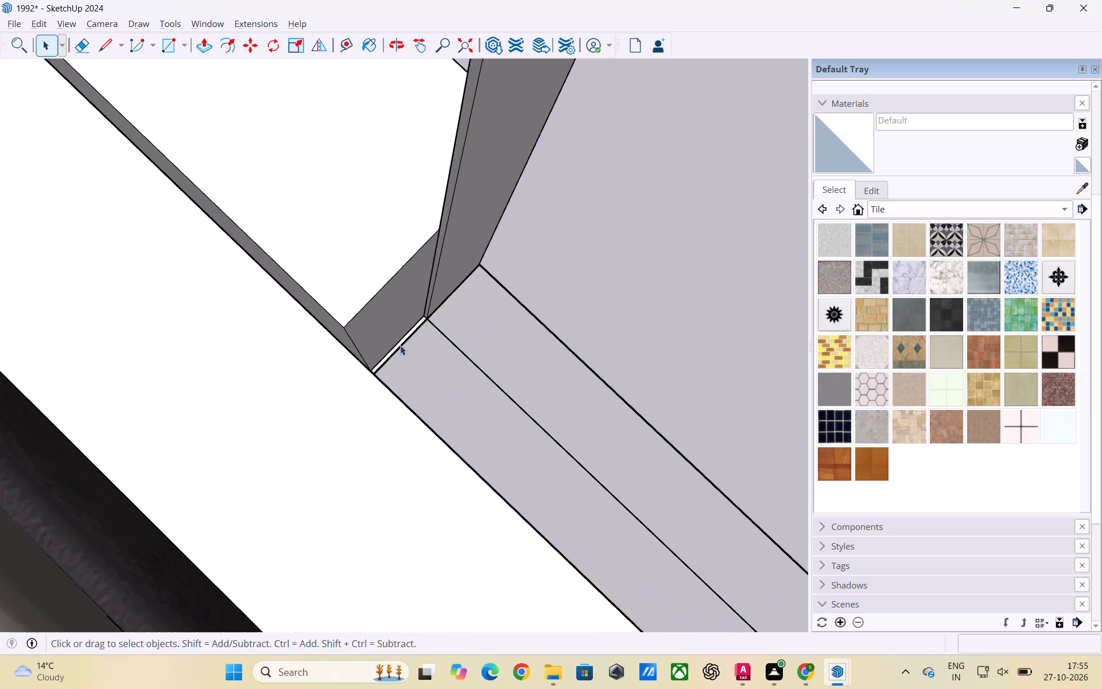
scroll(400, 345, up, 5)
middle_drag(381, 340, 404, 360)
scroll(394, 343, up, 2)
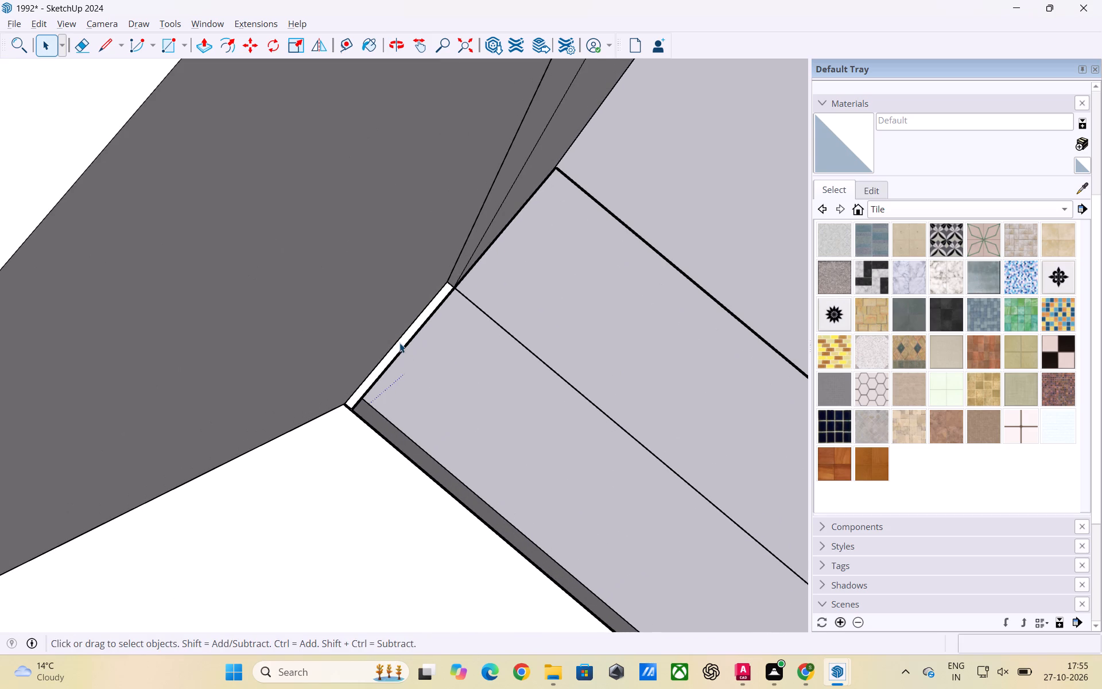
triple_click(399, 343)
key(p)
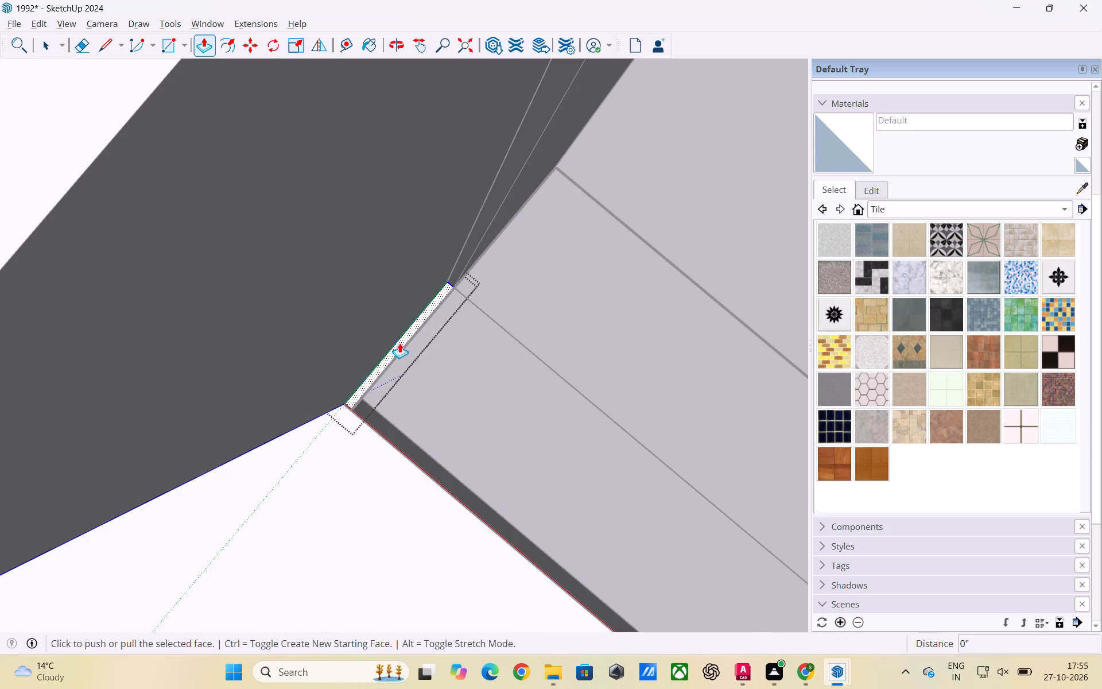
click(400, 343)
scroll(377, 268, down, 11)
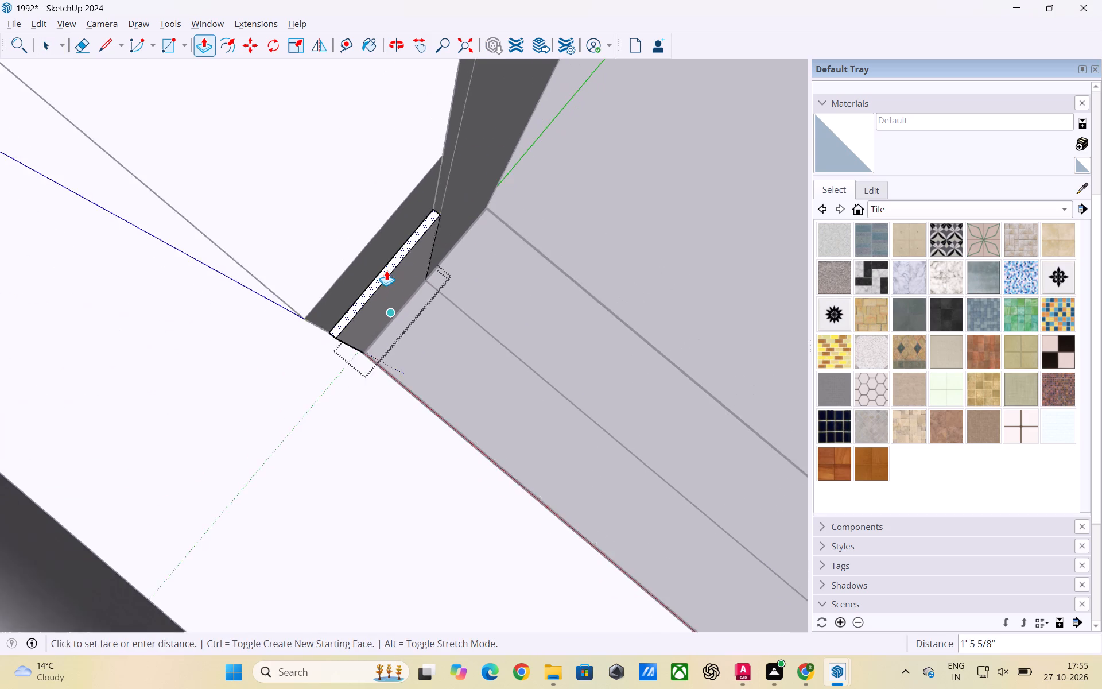
scroll(386, 270, down, 14)
scroll(399, 190, down, 1)
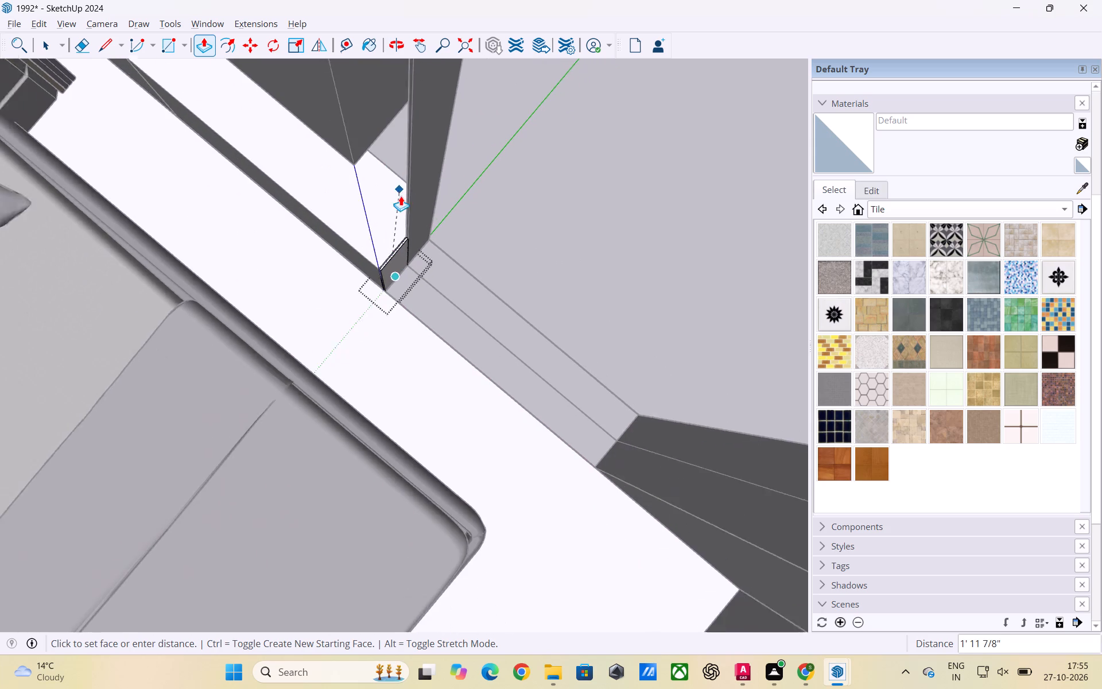
scroll(401, 196, down, 5)
scroll(405, 206, up, 3)
scroll(408, 204, down, 10)
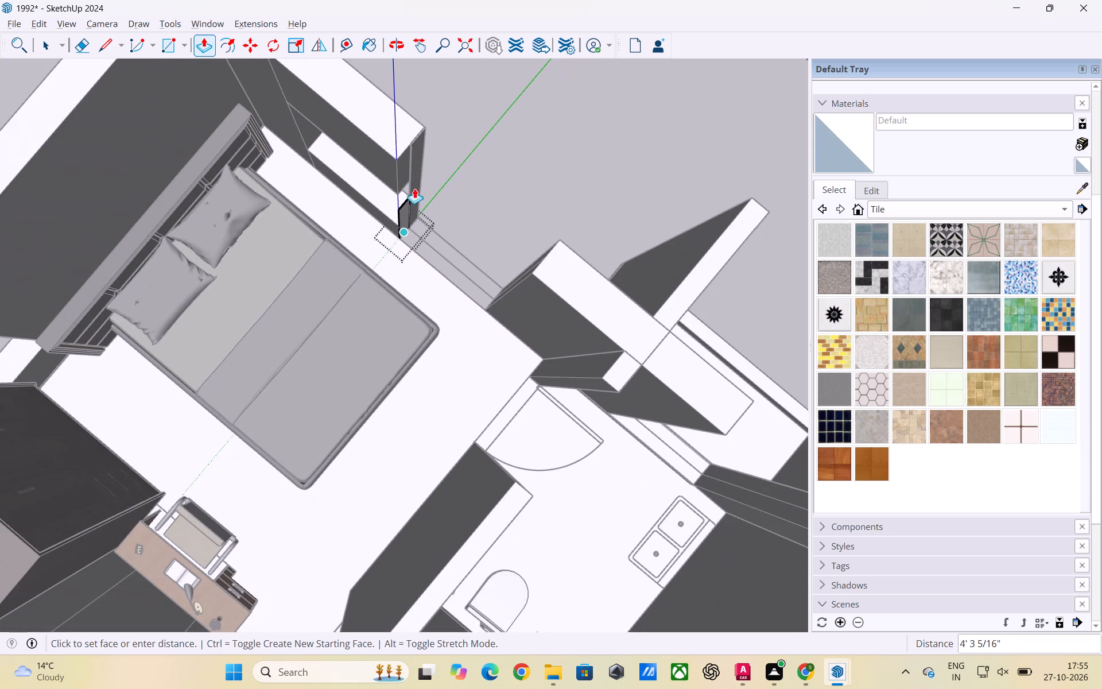
click(396, 127)
key(space)
click(611, 129)
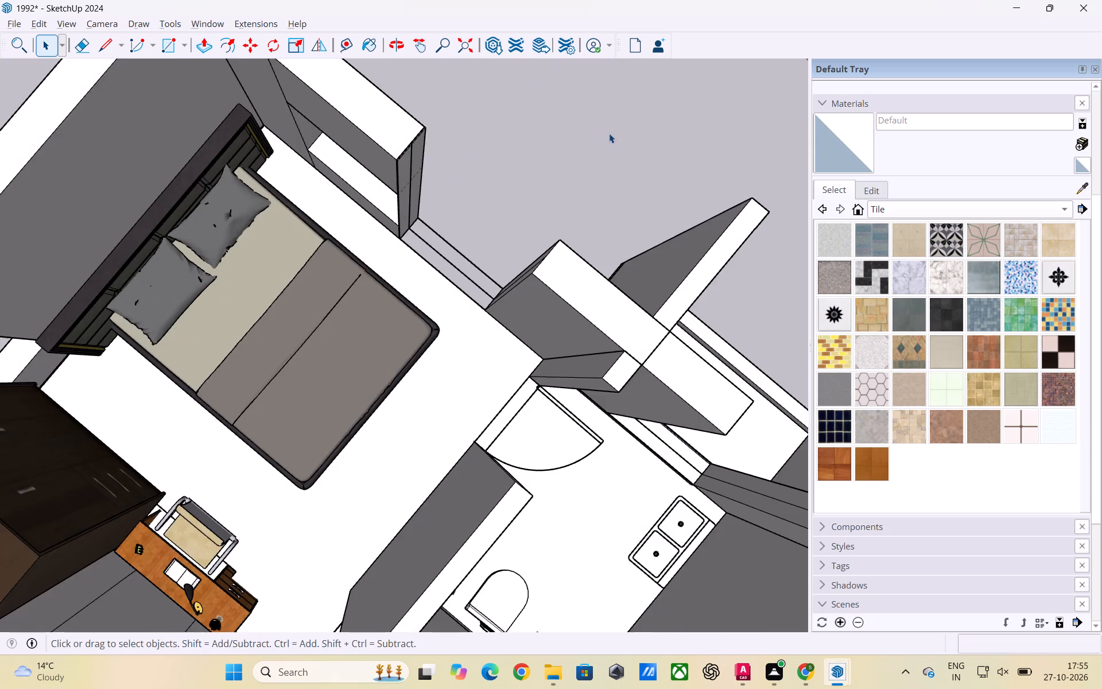
Delete the vertical dividing edge on the end face of the wall across the opening from the filler strips.
scroll(462, 199, up, 3)
middle_drag(394, 250, 547, 239)
scroll(494, 203, down, 6)
middle_drag(372, 286, 589, 222)
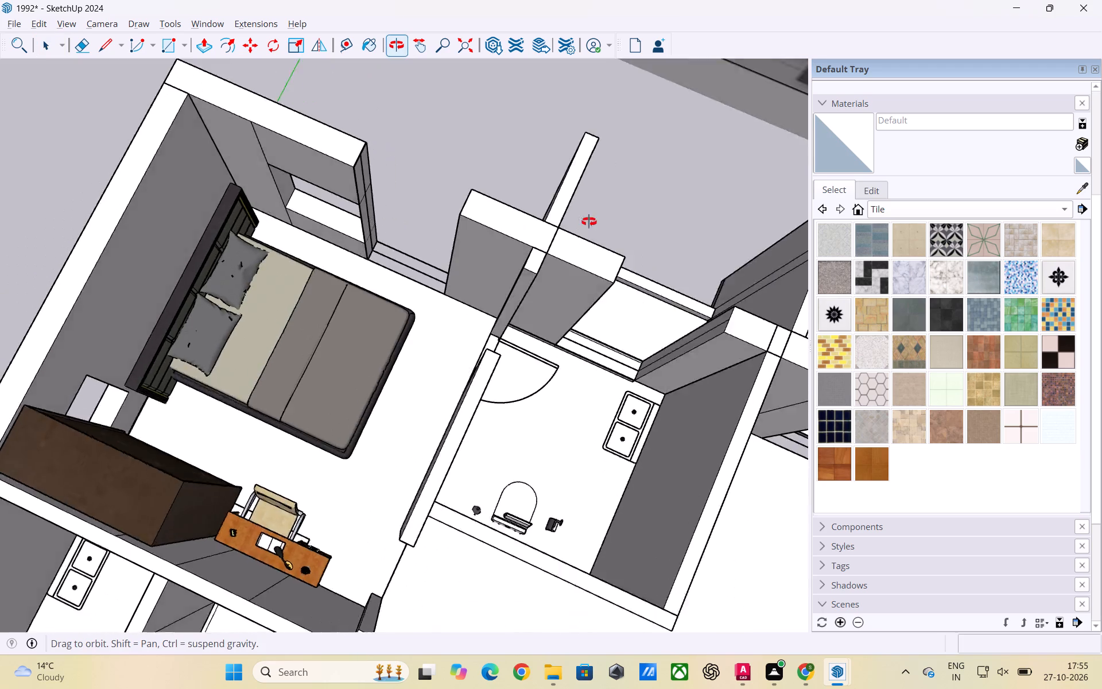
middle_drag(589, 222, 614, 188)
scroll(427, 192, up, 6)
middle_drag(362, 237, 447, 237)
scroll(445, 235, down, 3)
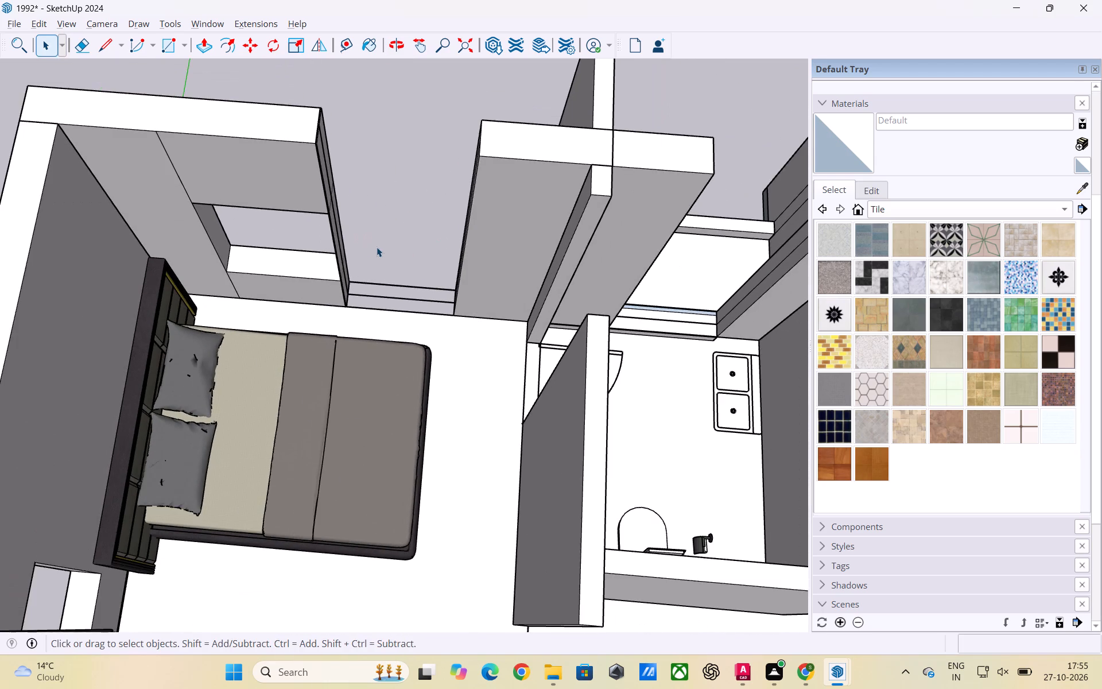
scroll(369, 245, up, 2)
scroll(330, 197, up, 8)
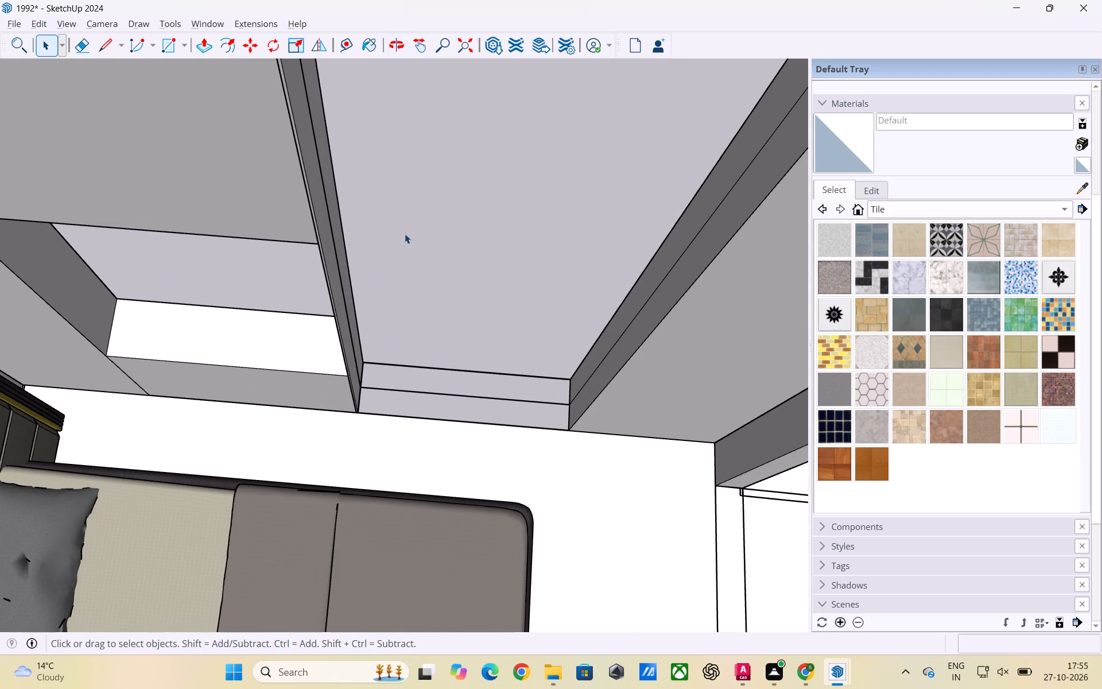
scroll(409, 253, down, 4)
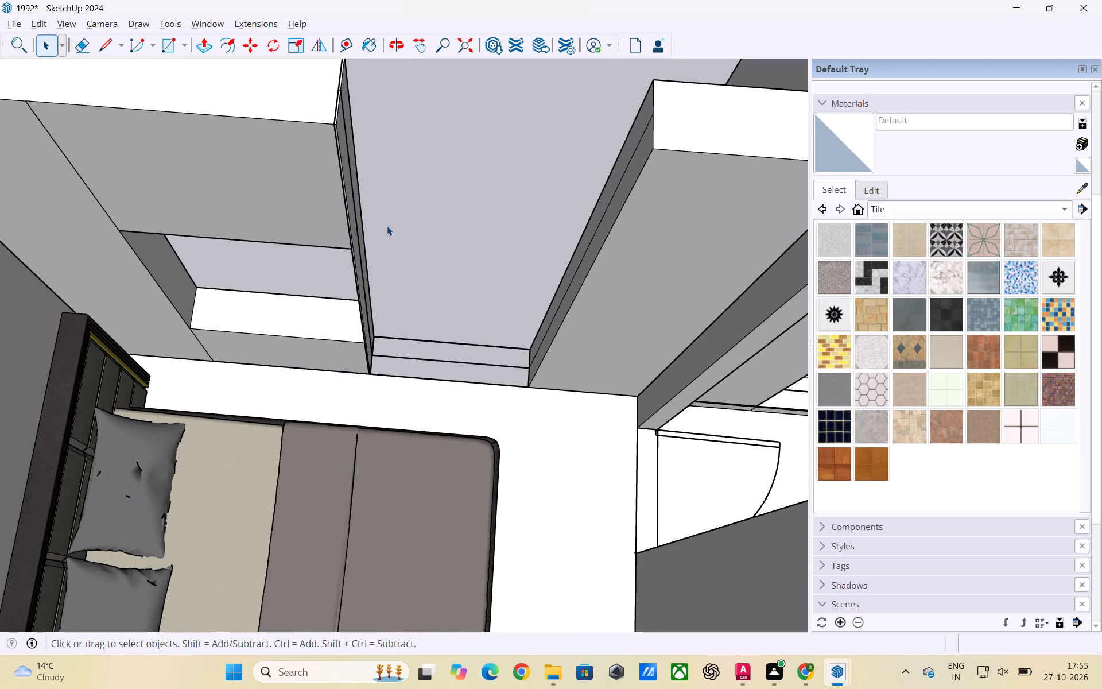
click(599, 230)
click(599, 230)
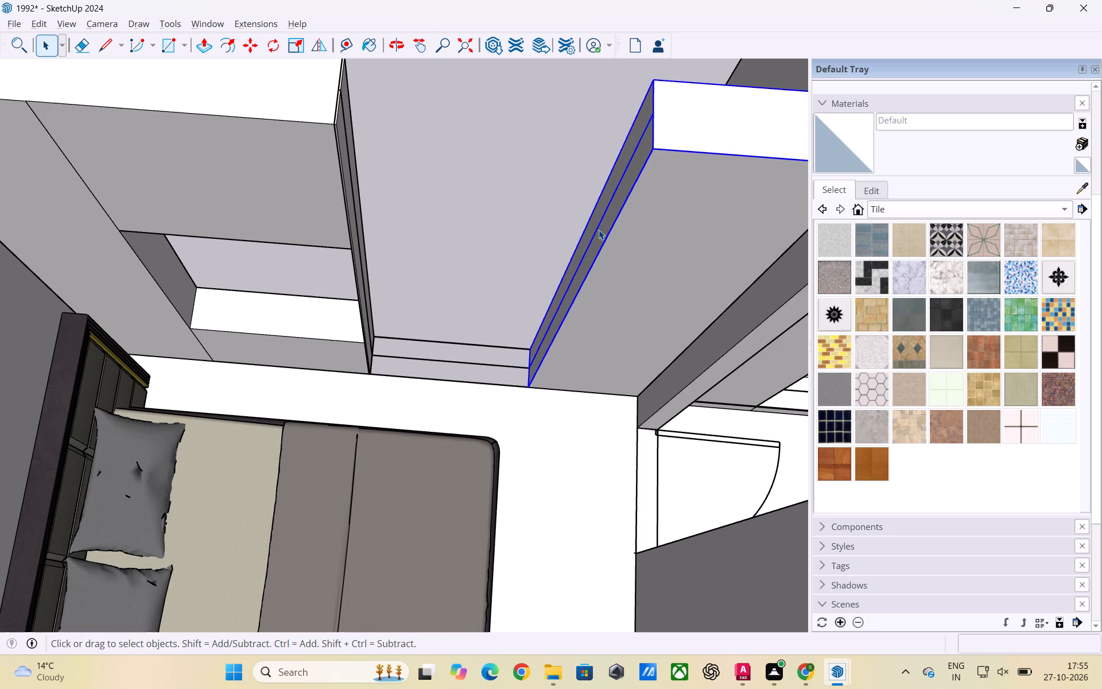
click(599, 230)
click(599, 228)
click(599, 228)
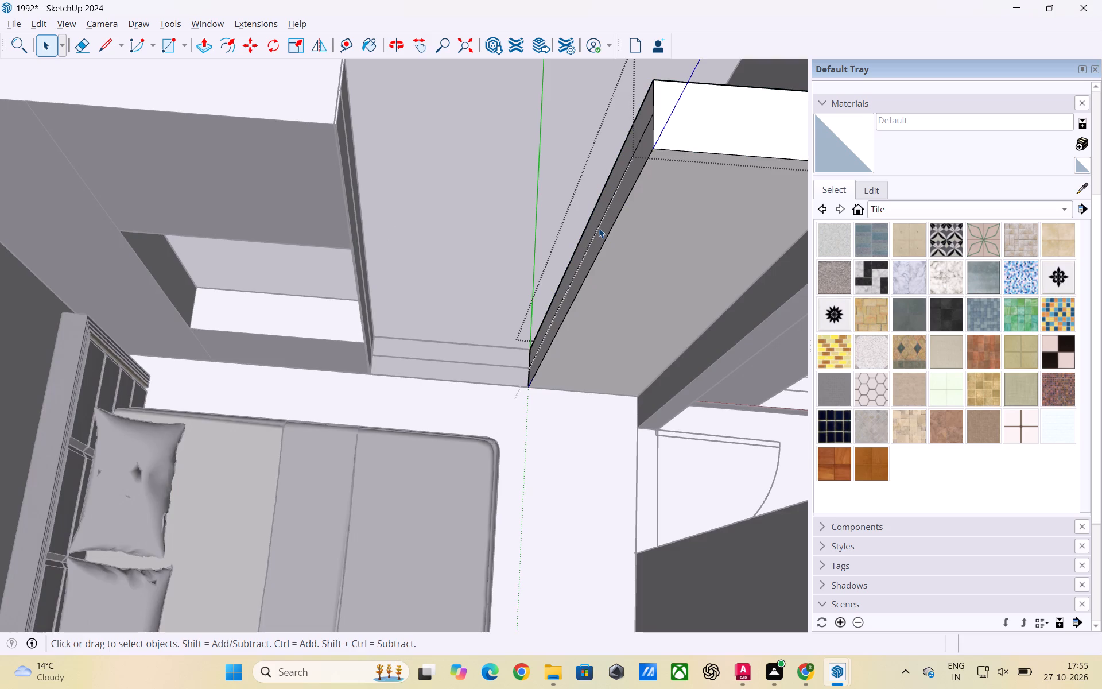
click(599, 228)
key(Delete)
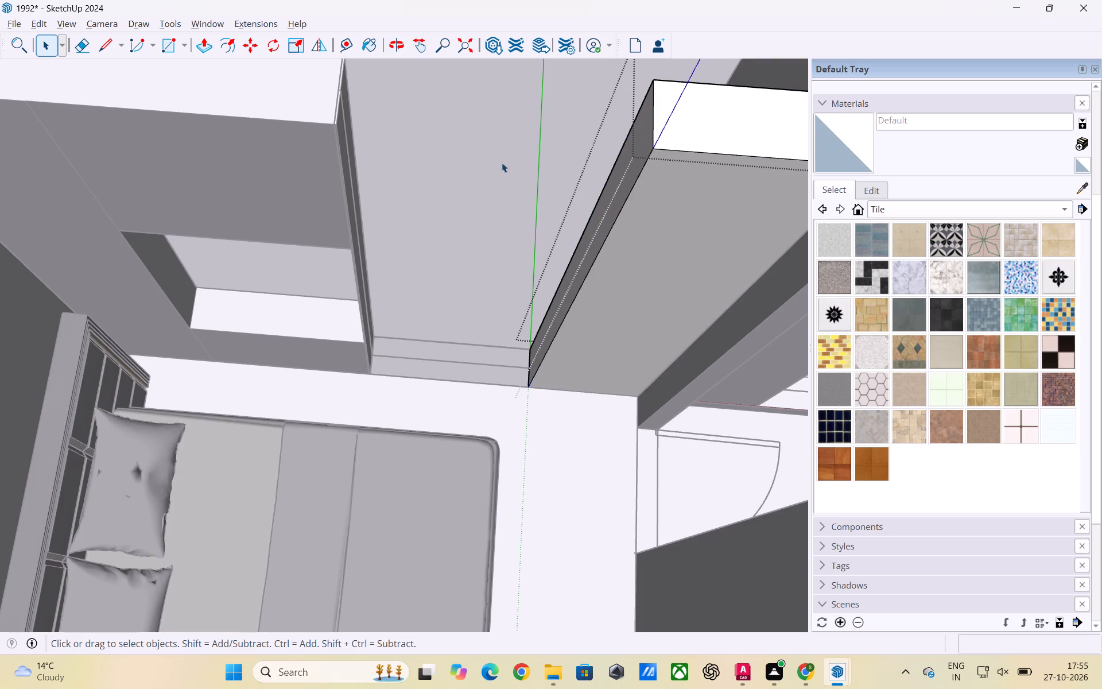
click(500, 159)
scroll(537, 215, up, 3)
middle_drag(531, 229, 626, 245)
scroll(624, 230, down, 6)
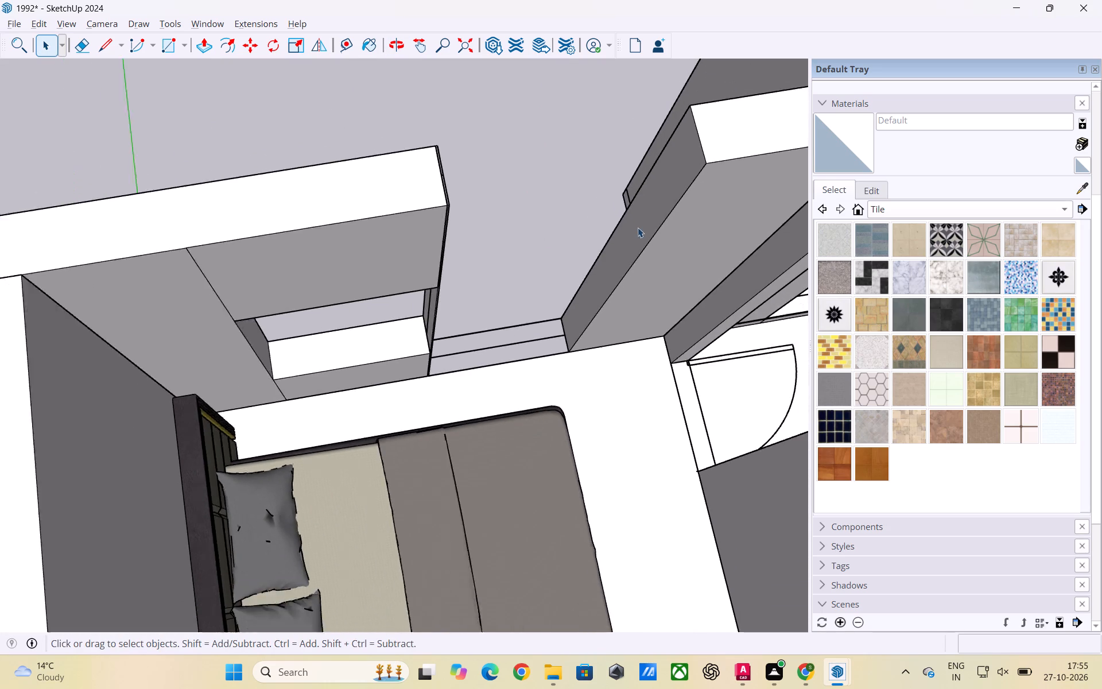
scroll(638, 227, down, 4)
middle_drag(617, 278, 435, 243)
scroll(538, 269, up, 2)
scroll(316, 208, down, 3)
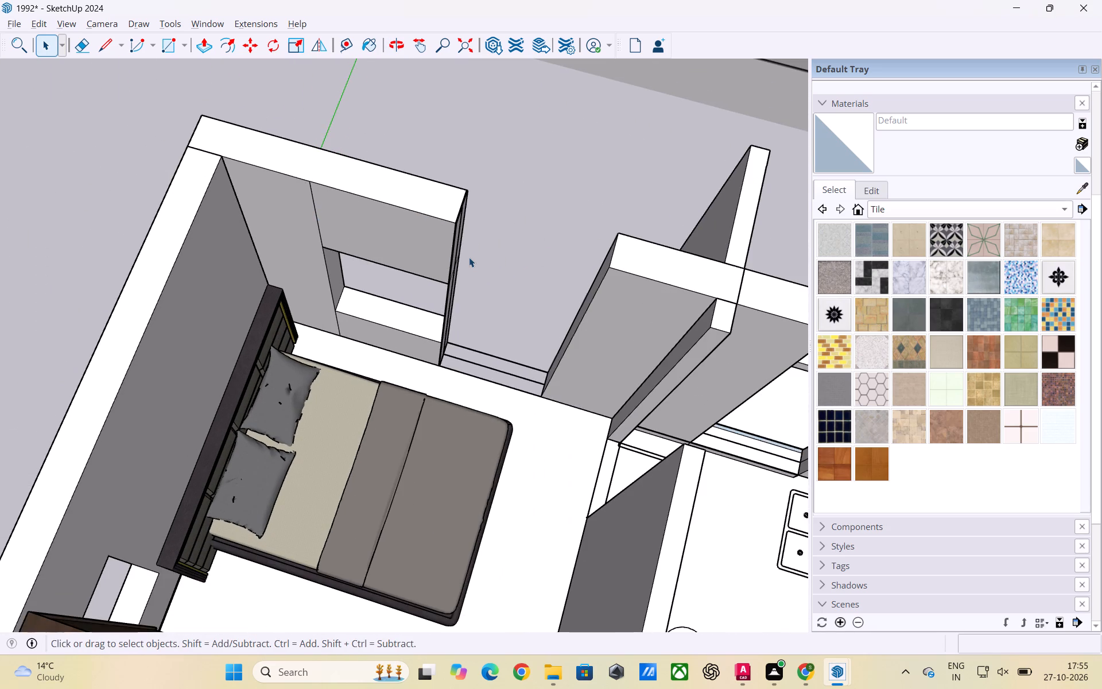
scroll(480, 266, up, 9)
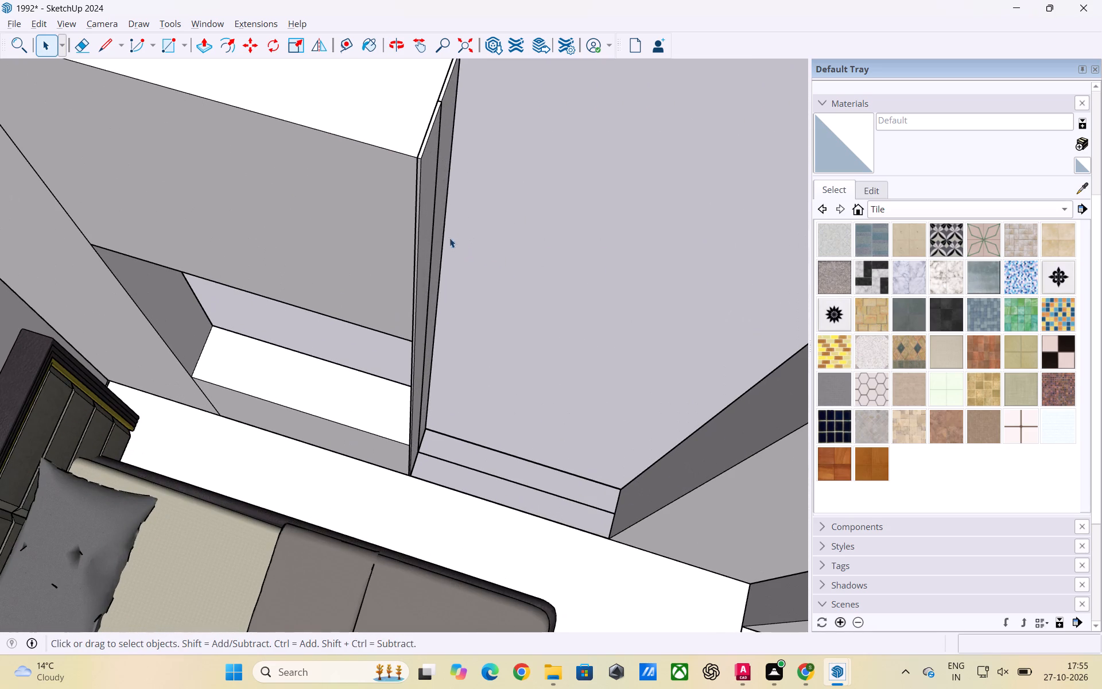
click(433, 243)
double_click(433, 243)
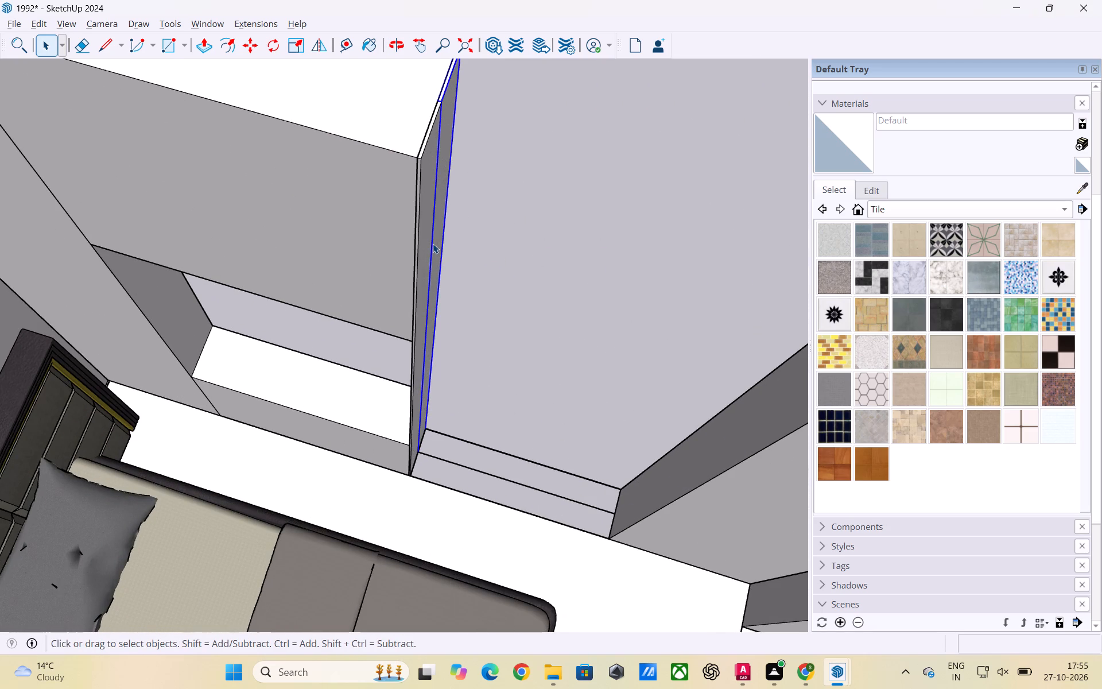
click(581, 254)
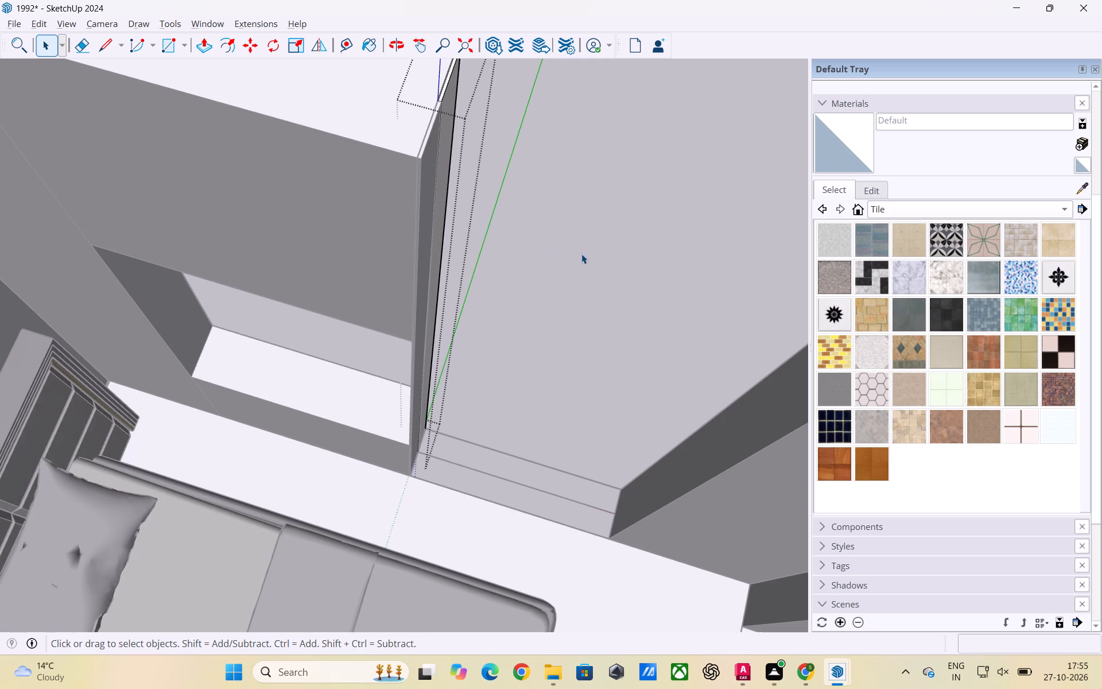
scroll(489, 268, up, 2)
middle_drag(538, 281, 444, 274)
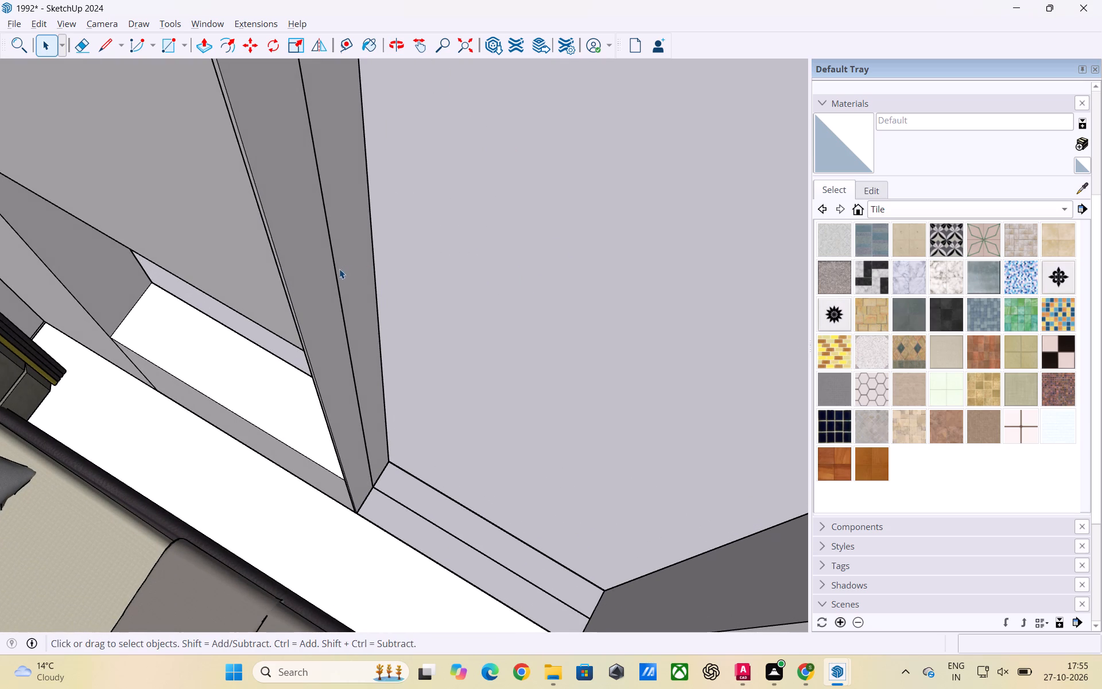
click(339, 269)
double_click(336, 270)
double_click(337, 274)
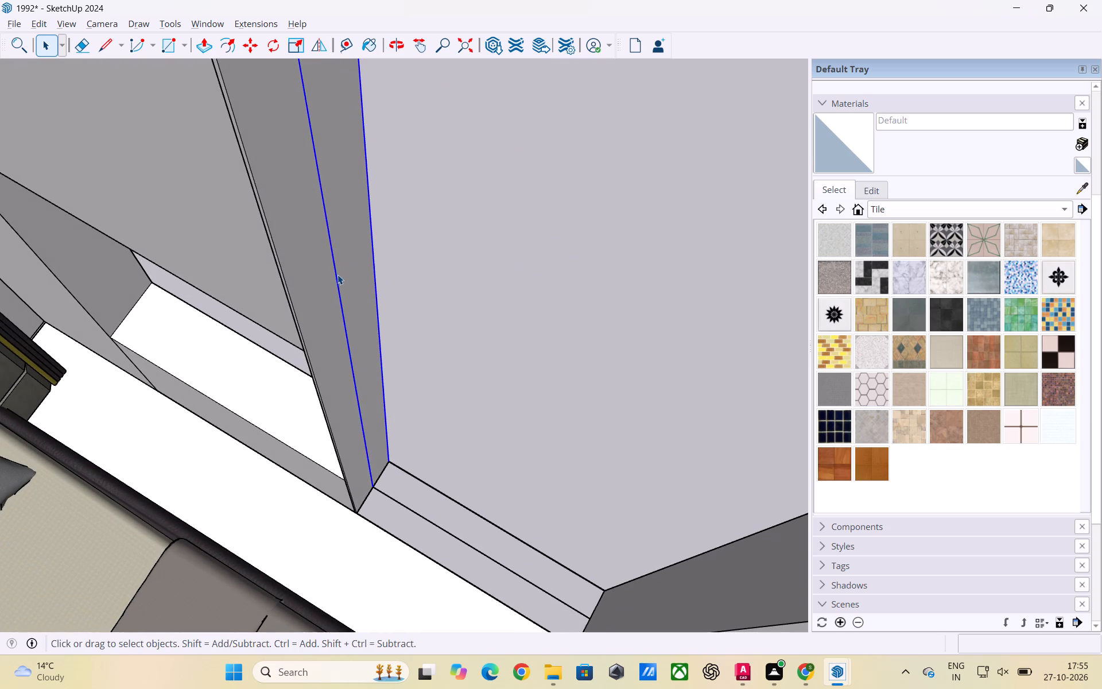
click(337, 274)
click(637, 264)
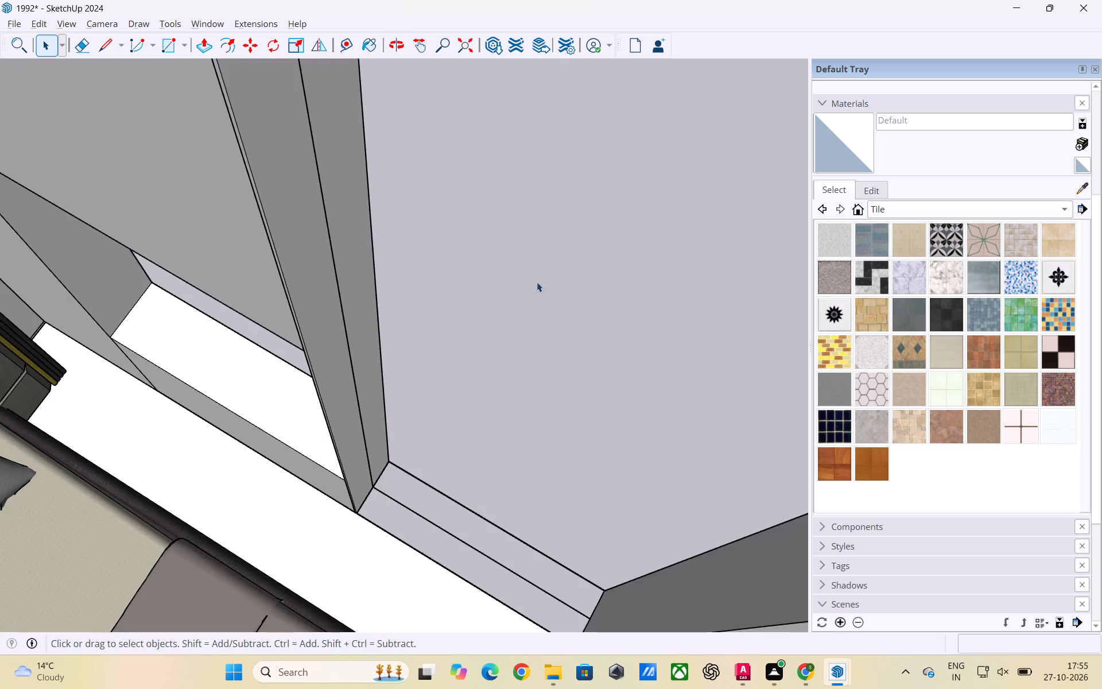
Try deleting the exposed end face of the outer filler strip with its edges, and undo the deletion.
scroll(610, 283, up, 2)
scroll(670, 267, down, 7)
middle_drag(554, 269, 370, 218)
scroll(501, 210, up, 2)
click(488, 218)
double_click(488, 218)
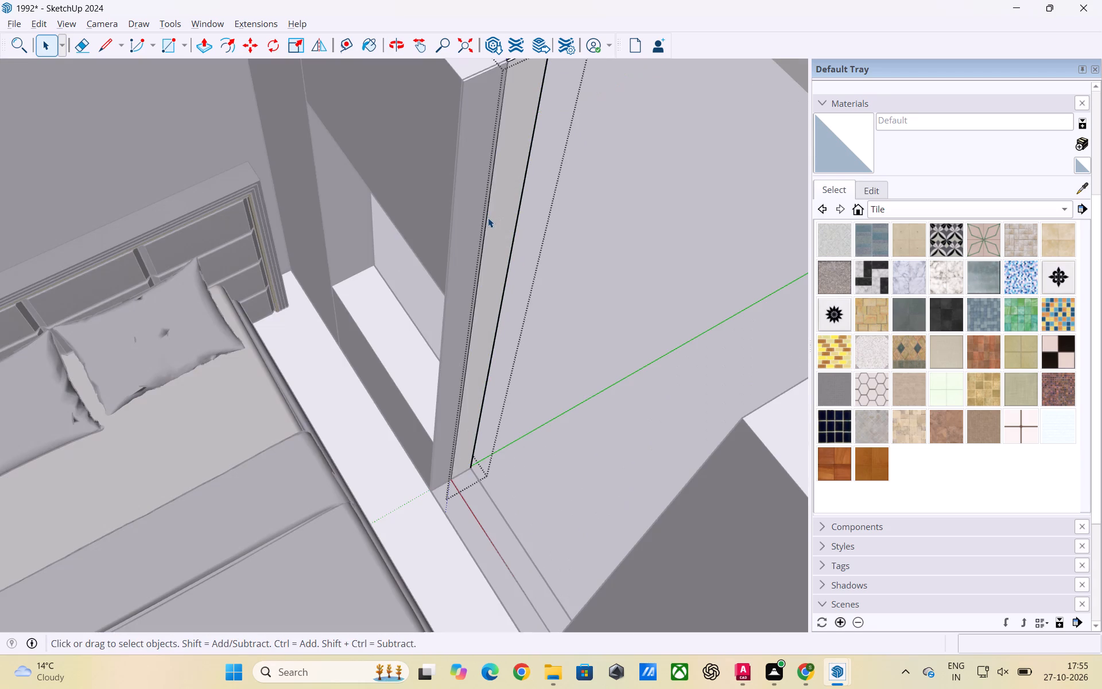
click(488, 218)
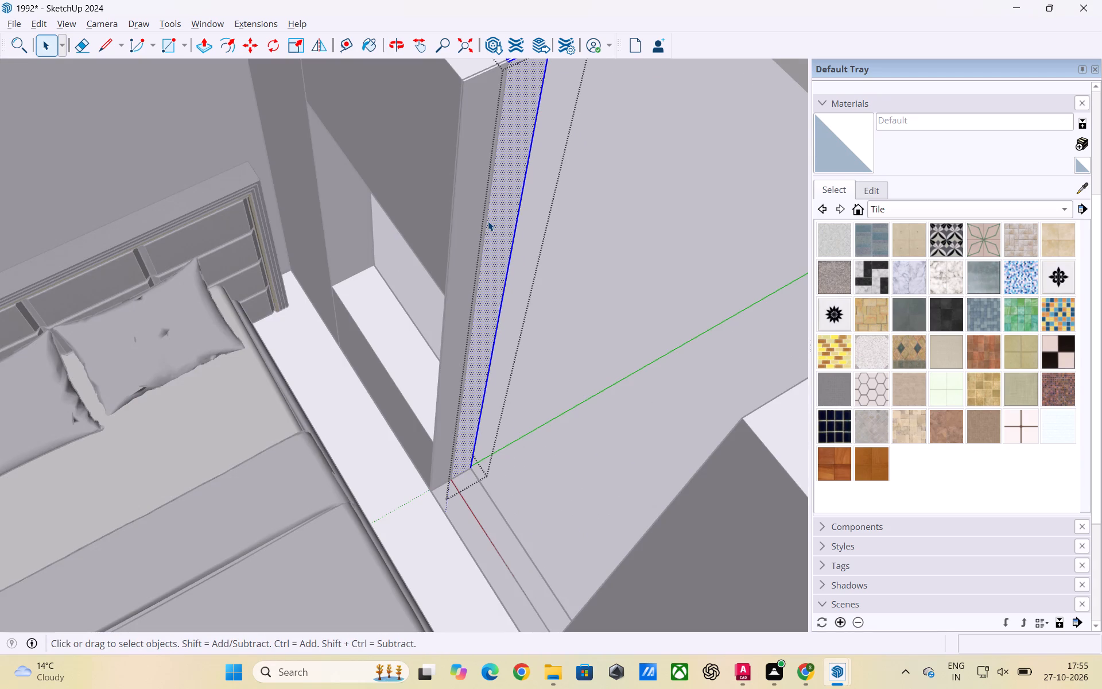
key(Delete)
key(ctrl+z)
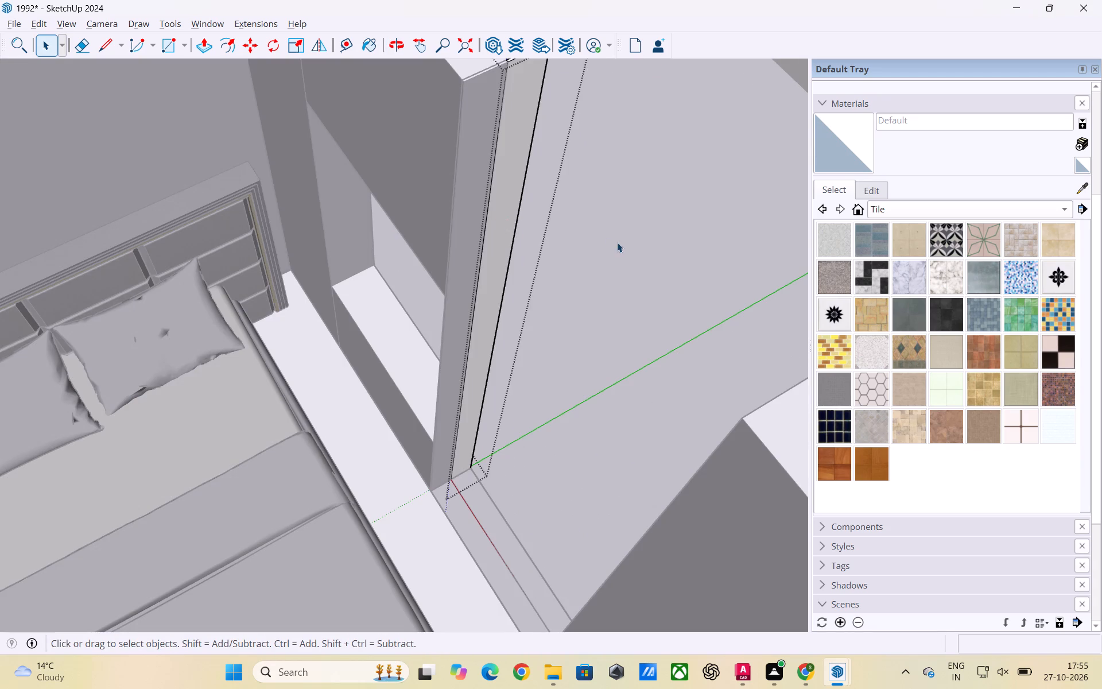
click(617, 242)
Examine the two filler strips on the low wall's end and the opening beside the grey bed from both sides.
scroll(601, 260, up, 3)
middle_drag(635, 276, 557, 286)
scroll(610, 208, down, 7)
middle_drag(545, 179, 489, 148)
scroll(514, 140, up, 2)
click(516, 120)
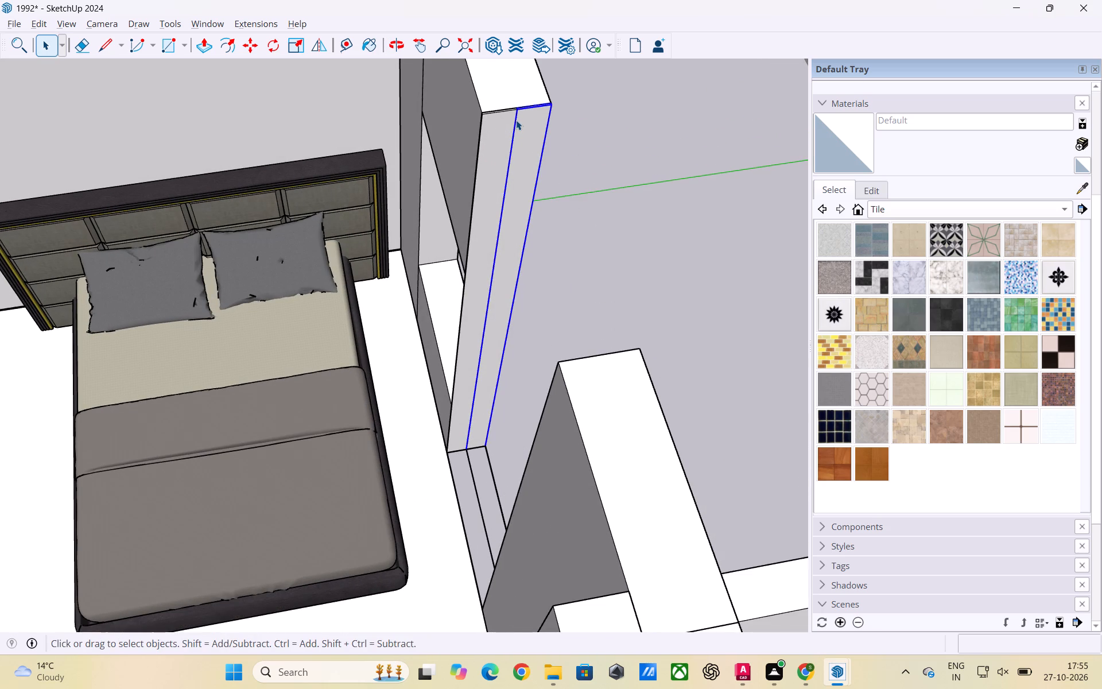
double_click(515, 120)
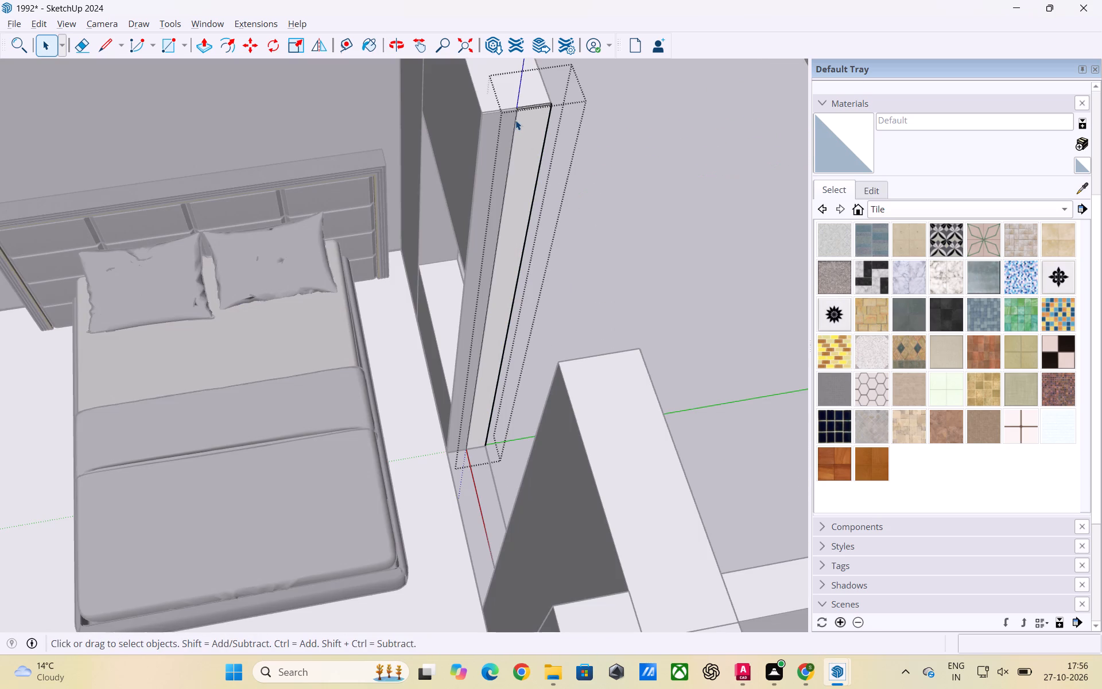
click(515, 120)
click(630, 163)
scroll(513, 141, up, 1)
triple_click(502, 141)
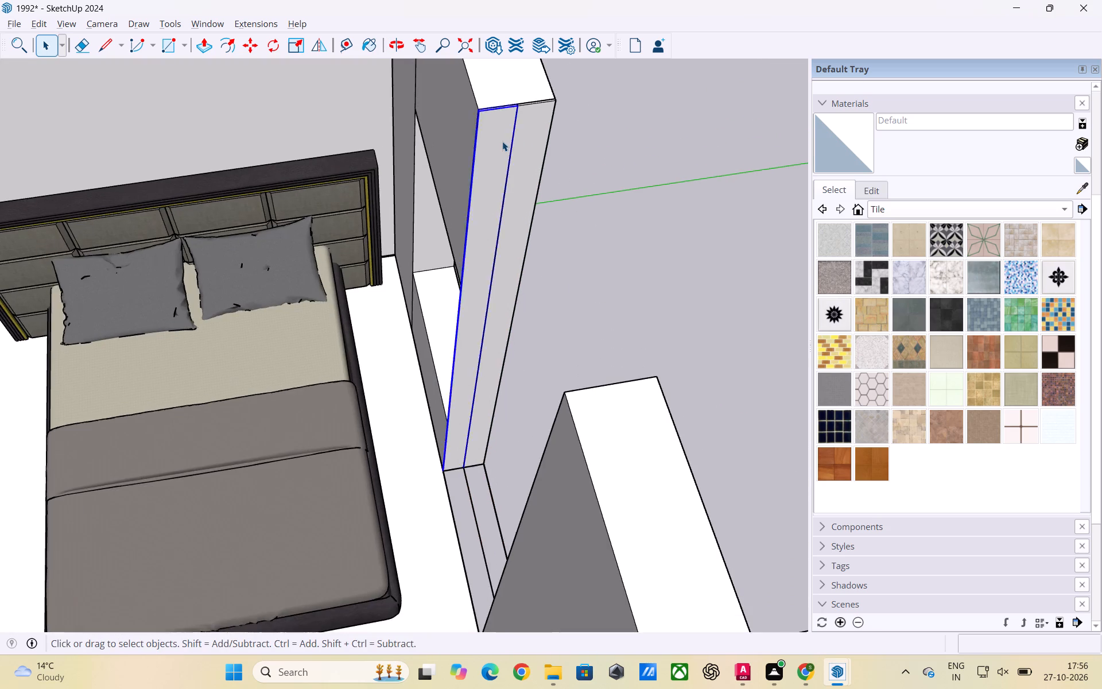
click(502, 141)
double_click(540, 142)
click(659, 191)
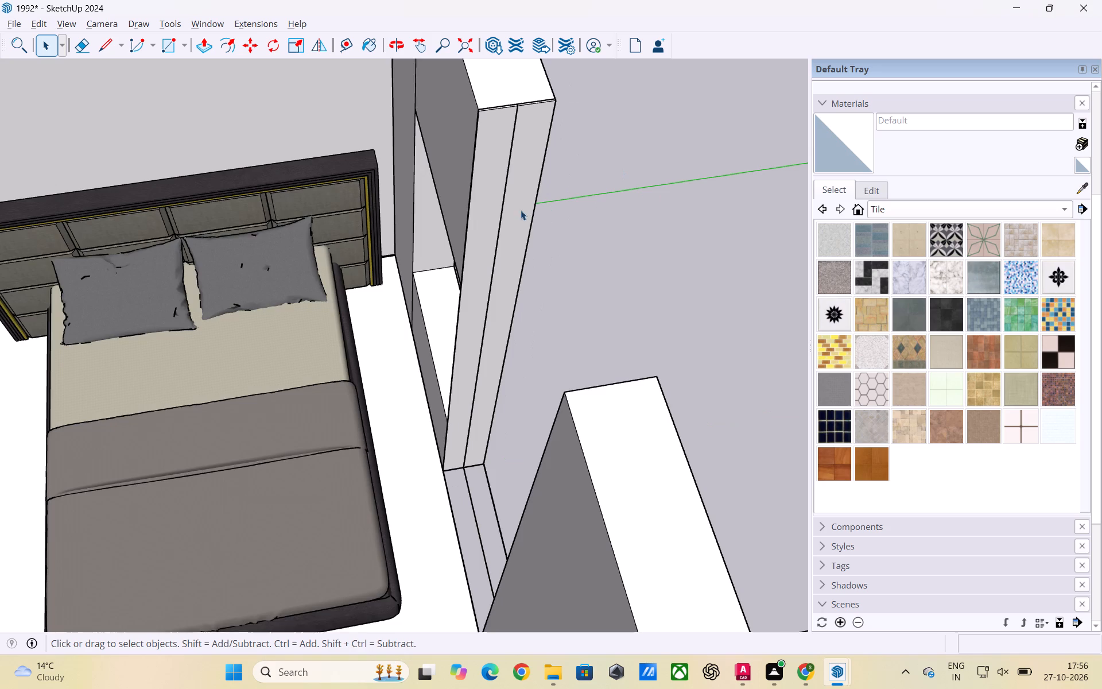
scroll(521, 210, up, 2)
scroll(274, 148, down, 6)
middle_drag(249, 221, 623, 221)
scroll(433, 213, up, 3)
middle_drag(232, 275, 257, 283)
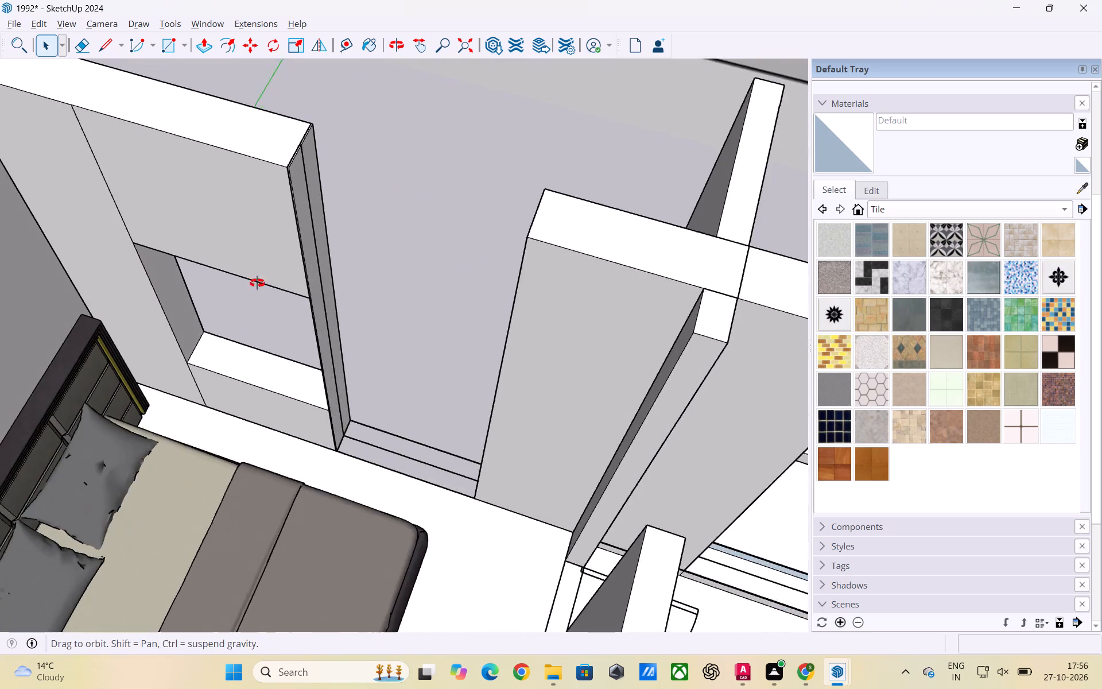
middle_drag(257, 283, 582, 249)
scroll(546, 234, up, 2)
scroll(483, 238, down, 3)
middle_drag(486, 251, 587, 250)
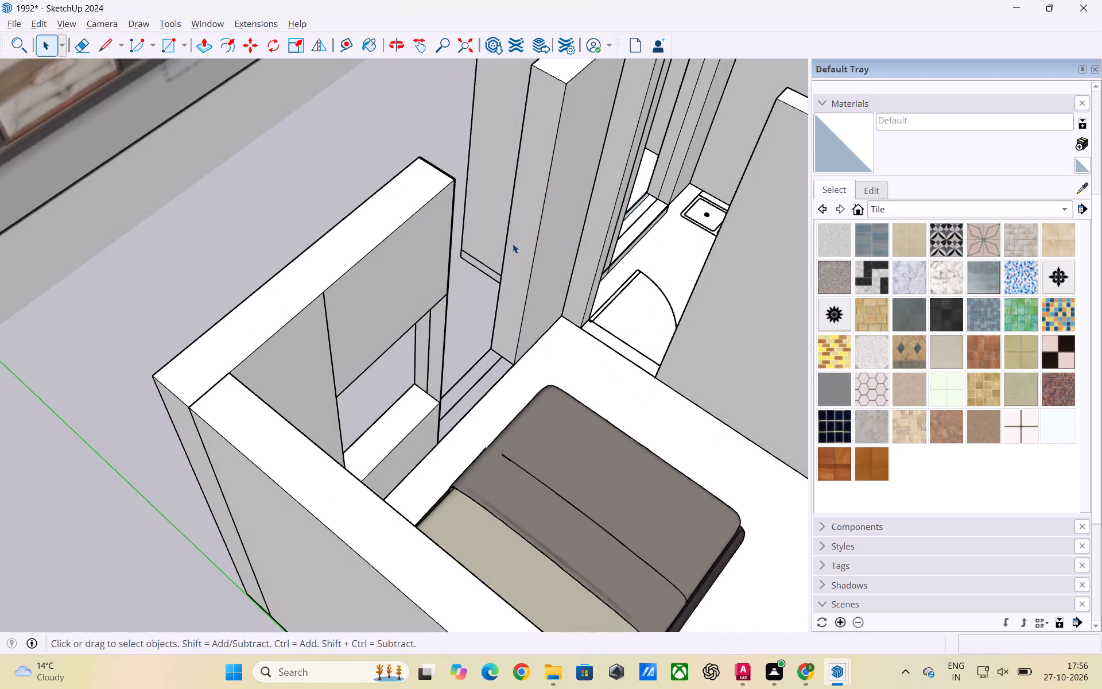
Place a guide 3' below the top edge of the wall end across the opening from the filler strips.
scroll(511, 244, up, 2)
middle_drag(531, 277, 466, 290)
scroll(489, 280, up, 3)
scroll(528, 264, down, 2)
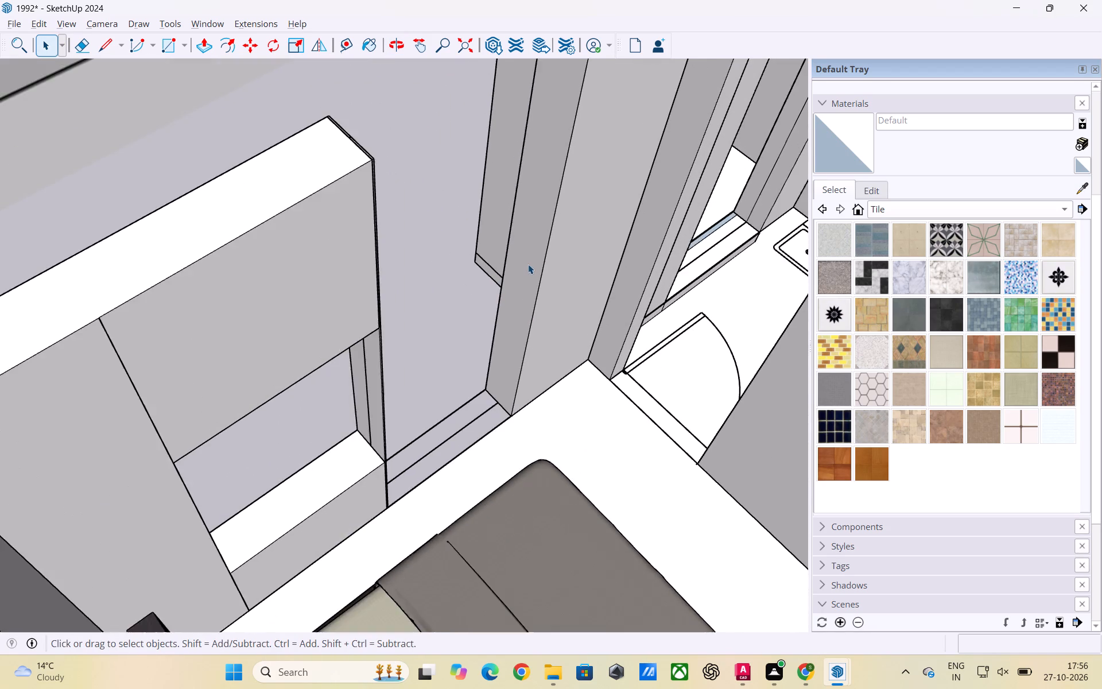
scroll(528, 264, down, 6)
click(537, 229)
right_click(537, 229)
triple_click(537, 229)
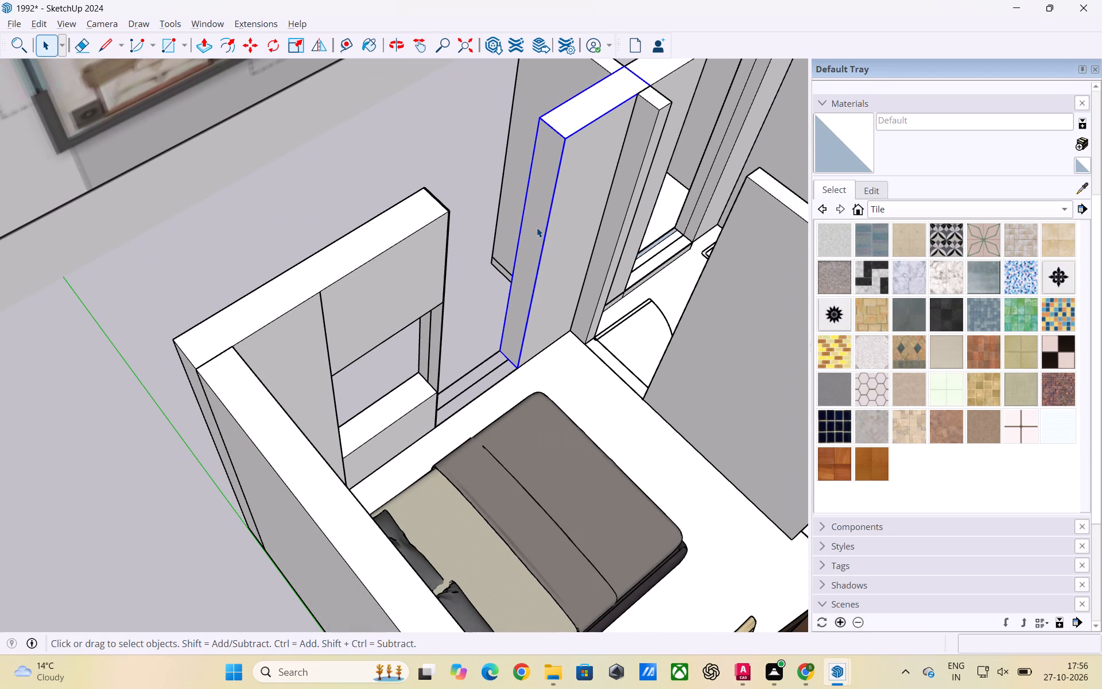
double_click(533, 234)
click(533, 234)
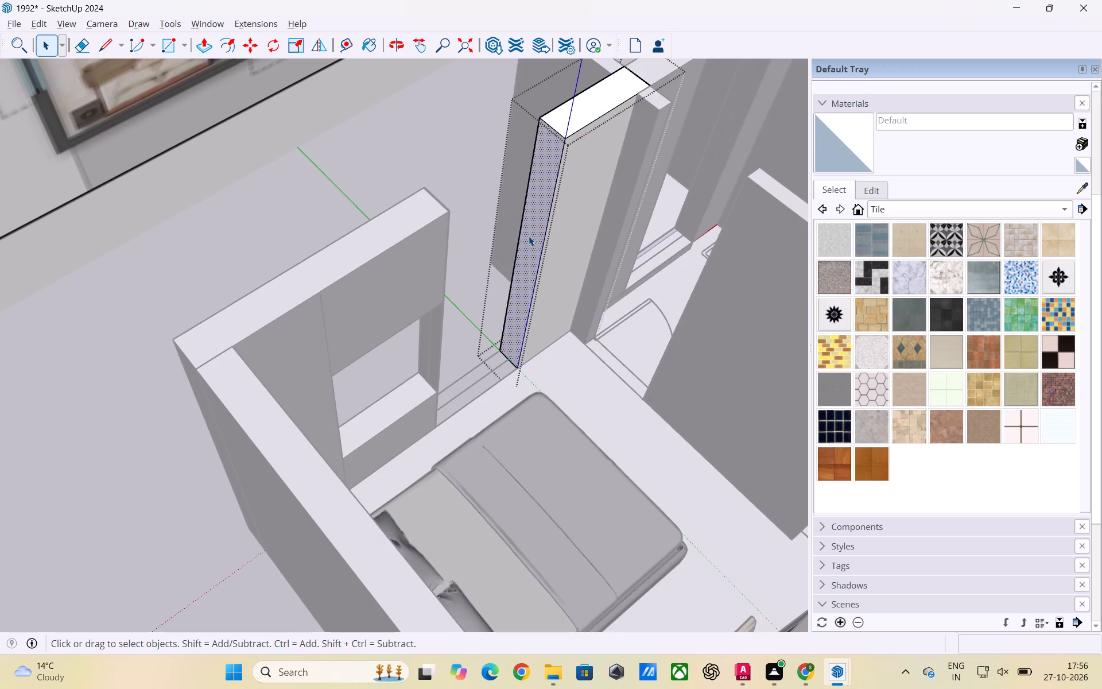
scroll(543, 138, up, 2)
key(t)
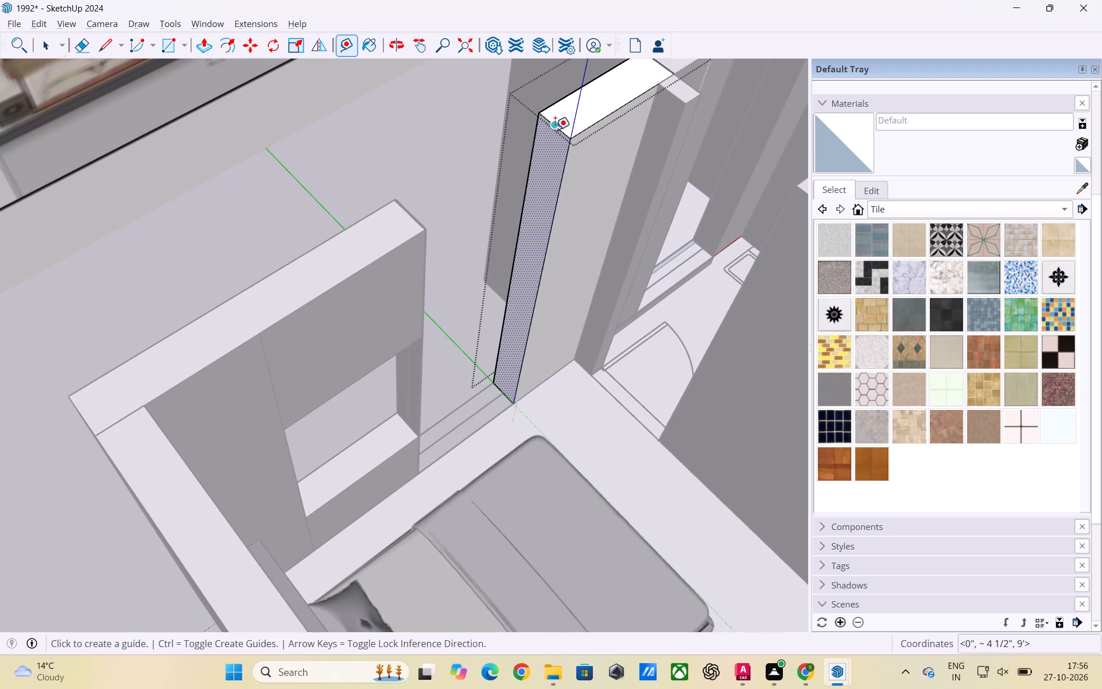
scroll(556, 130, up, 2)
click(554, 122)
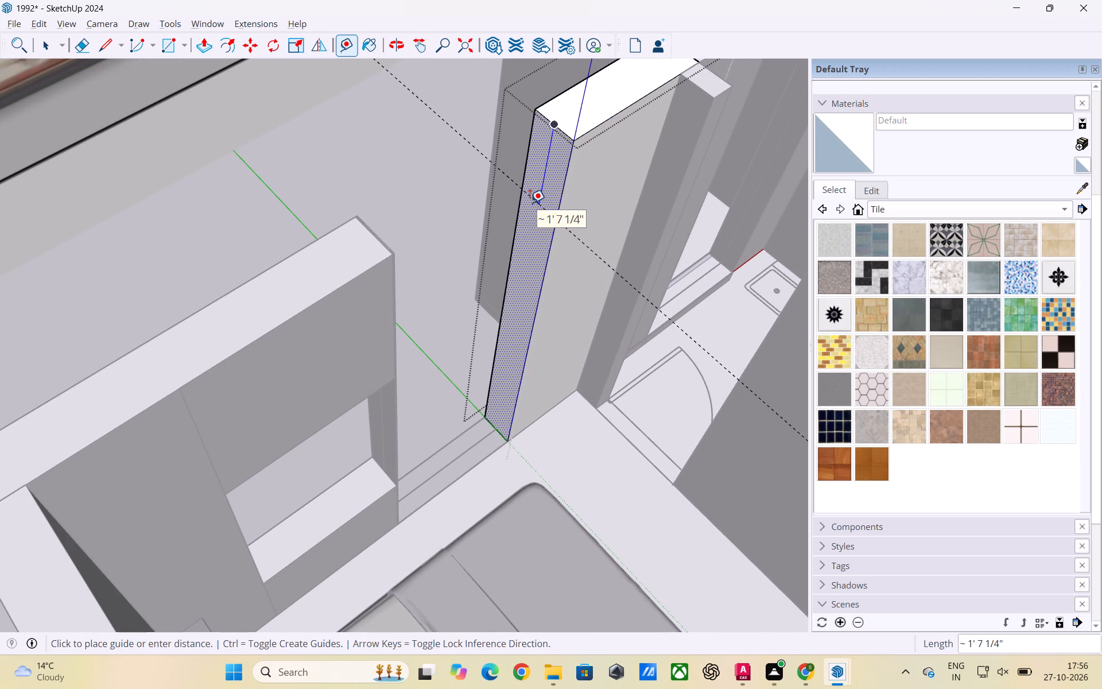
text(3')
key(Return)
Place a guide 2' up from the bottom edge of the same wall end face.
scroll(532, 194, down, 6)
middle_drag(565, 300, 514, 316)
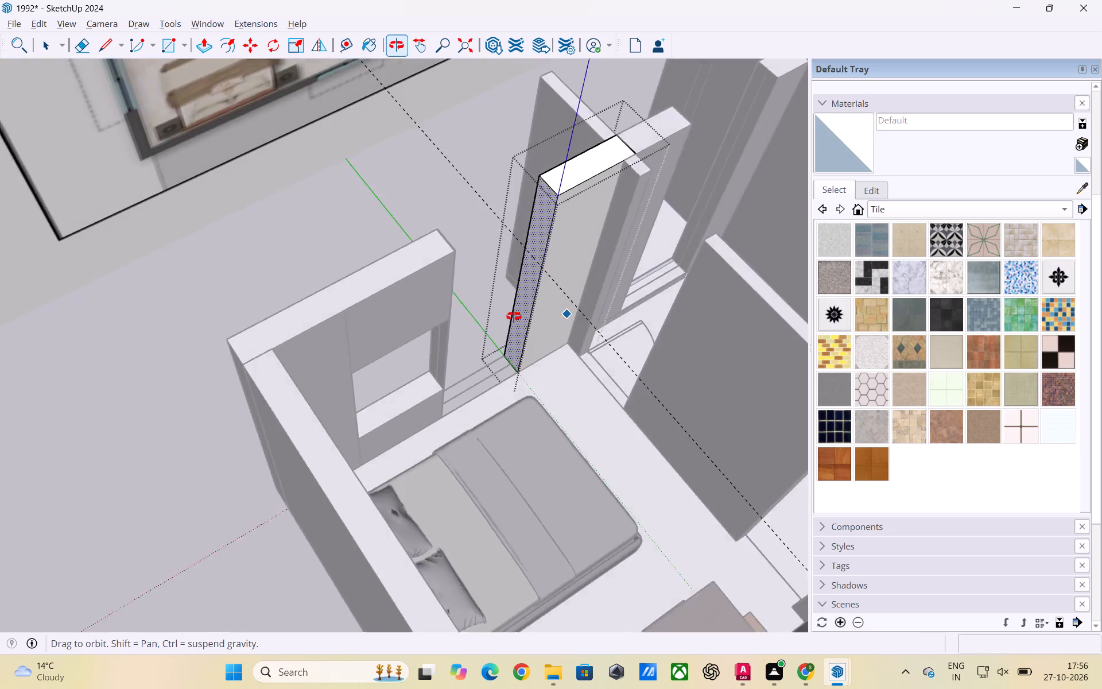
middle_drag(514, 316, 419, 288)
scroll(440, 226, down, 2)
scroll(495, 368, up, 8)
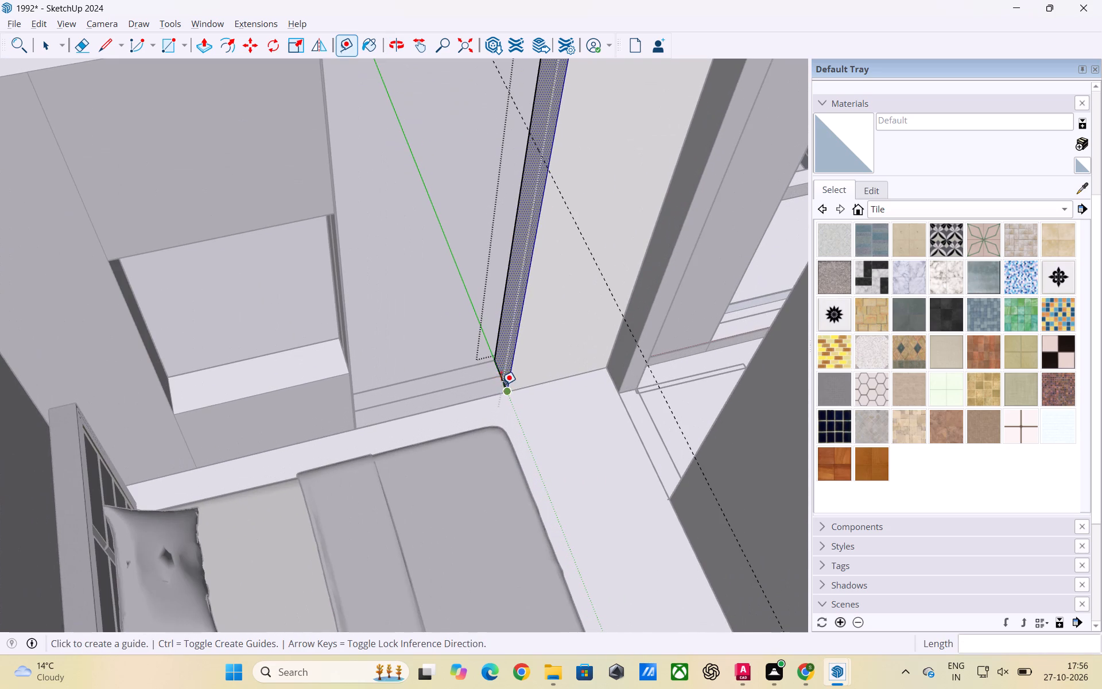
click(498, 373)
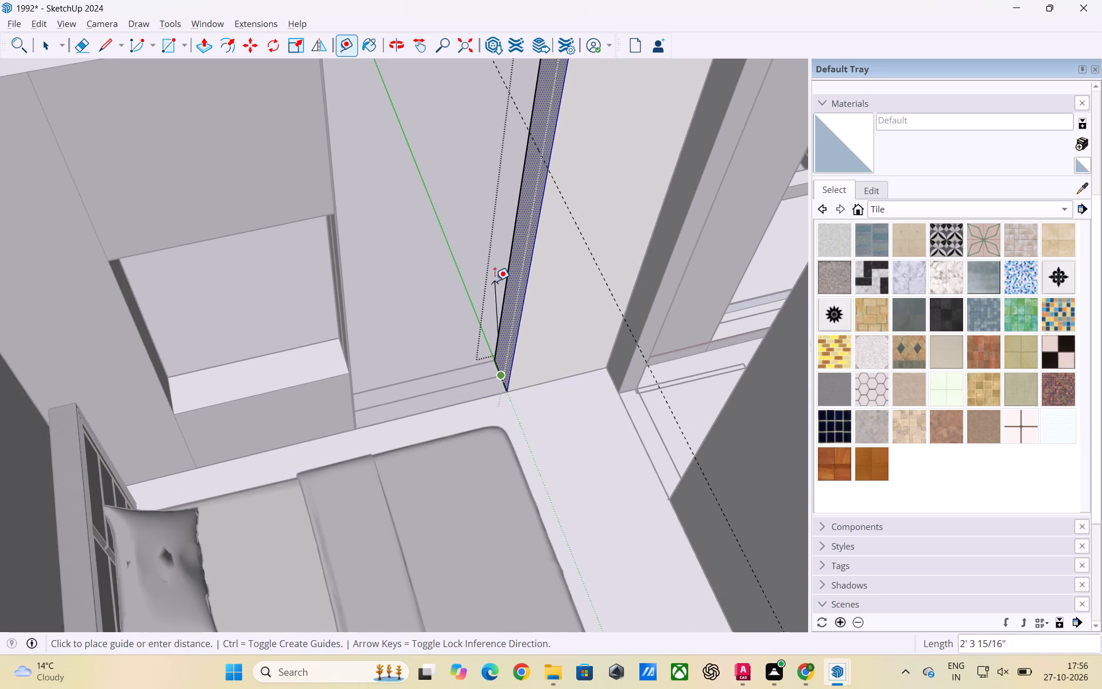
key(space)
scroll(479, 342, up, 3)
scroll(482, 322, down, 5)
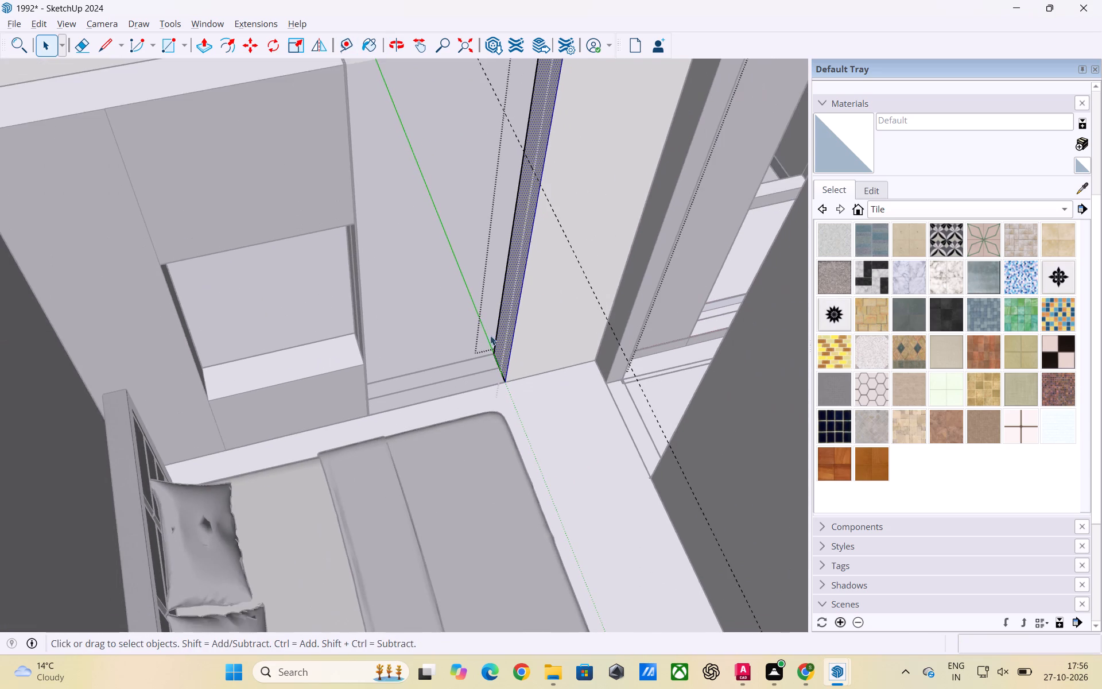
scroll(500, 364, up, 4)
key(t)
scroll(500, 369, up, 4)
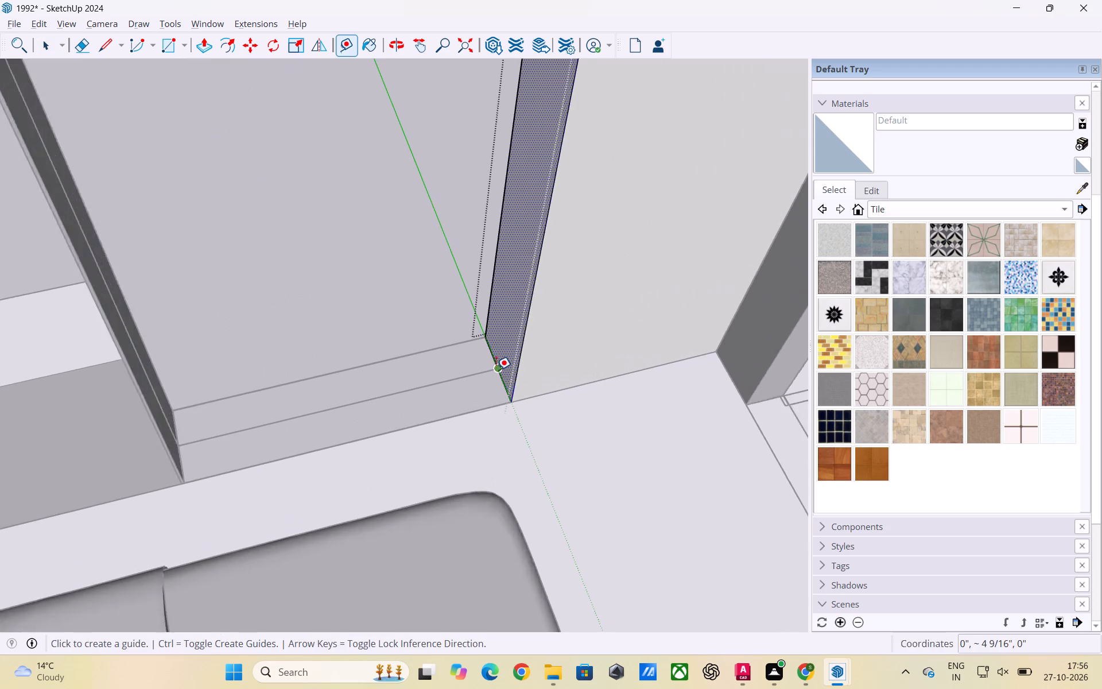
scroll(496, 370, up, 2)
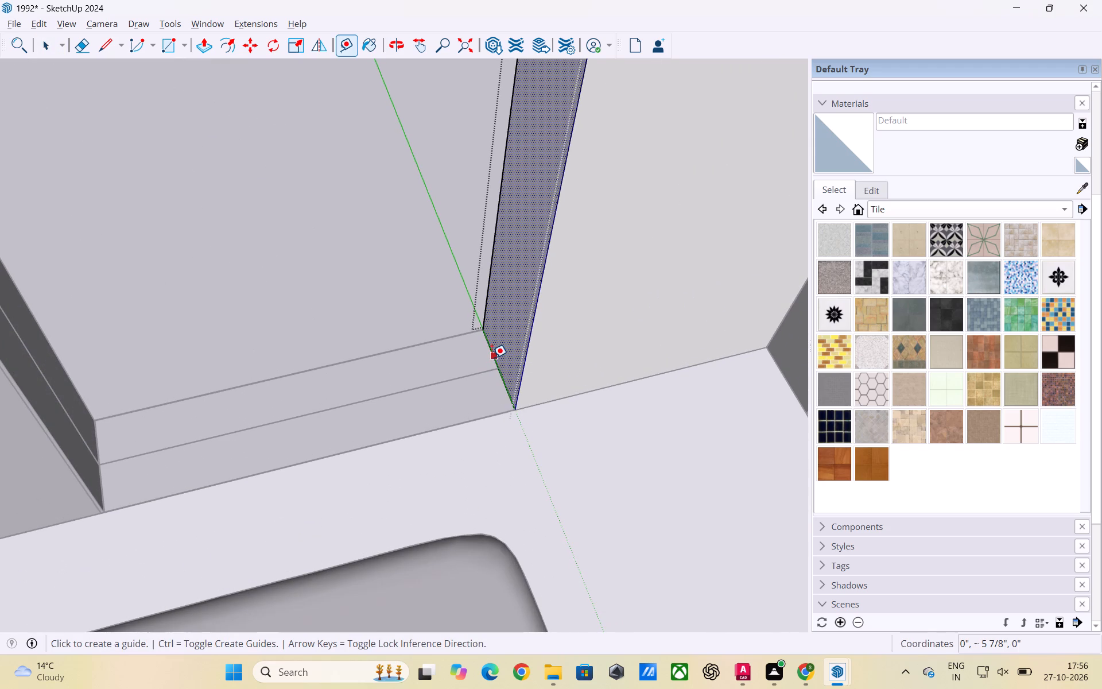
click(492, 368)
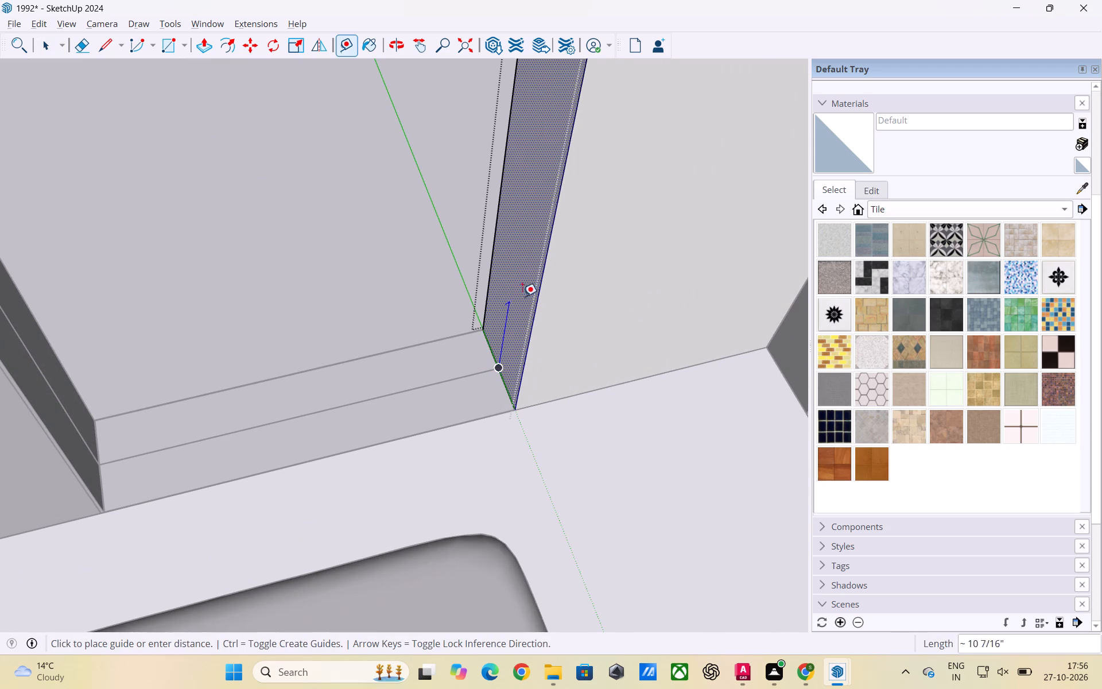
key(2)
key(apostrophe)
key(Return)
scroll(529, 308, down, 10)
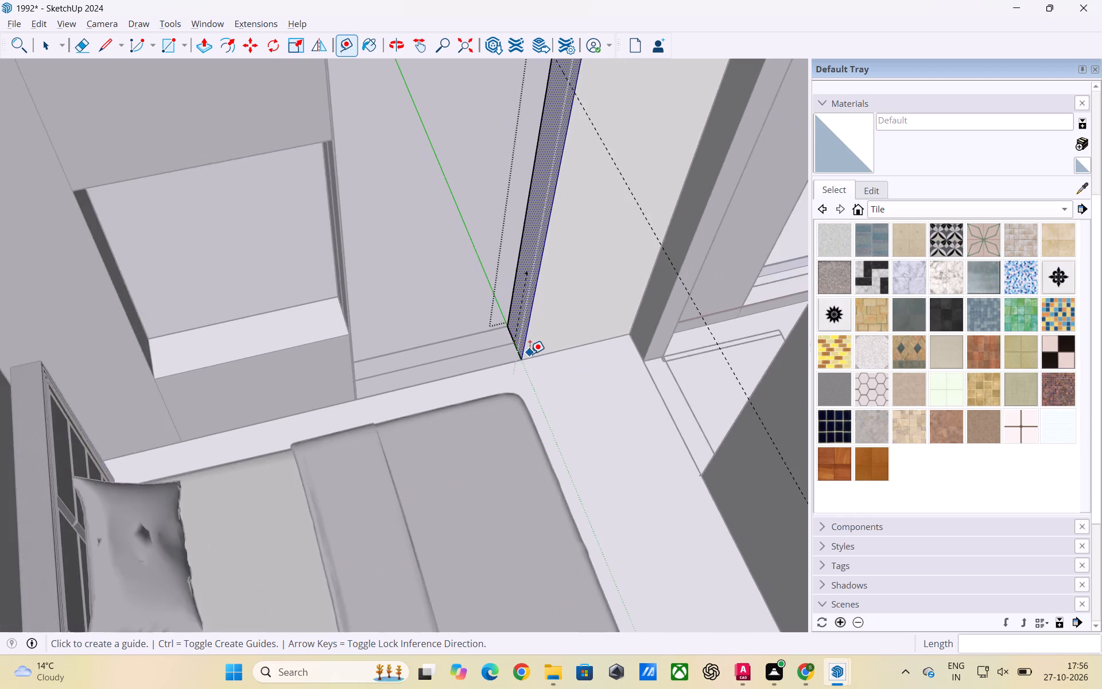
scroll(530, 354, down, 3)
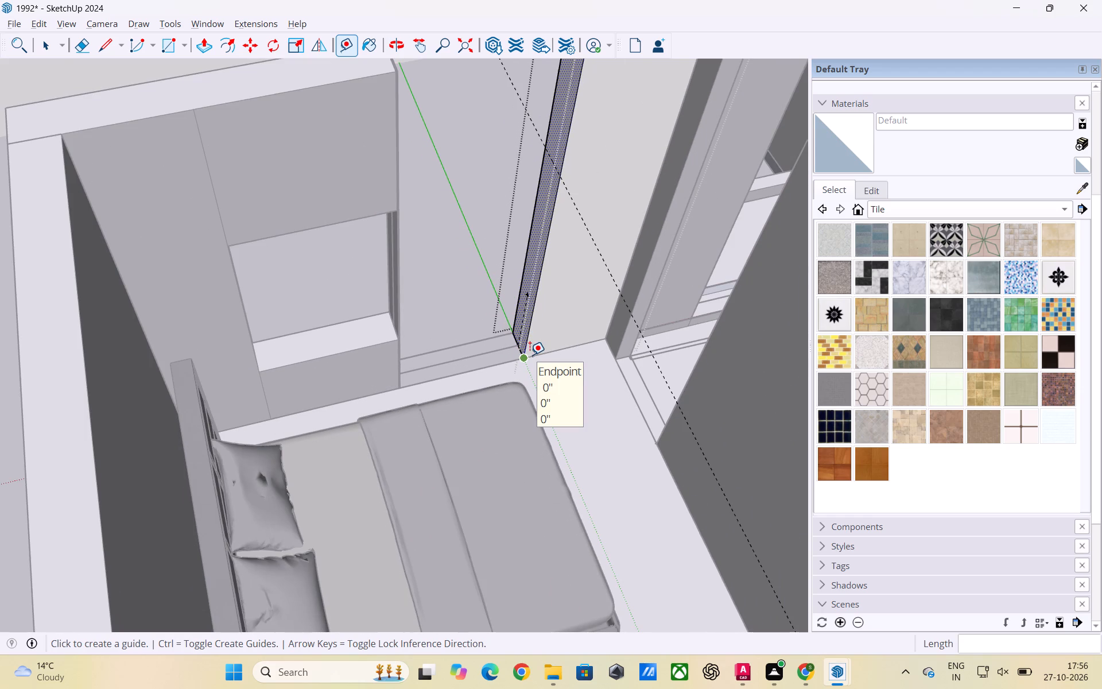
key(space)
Copy the wall end's short top edge down to the 3' guide, dividing the end face.
scroll(482, 335, down, 3)
scroll(521, 127, up, 3)
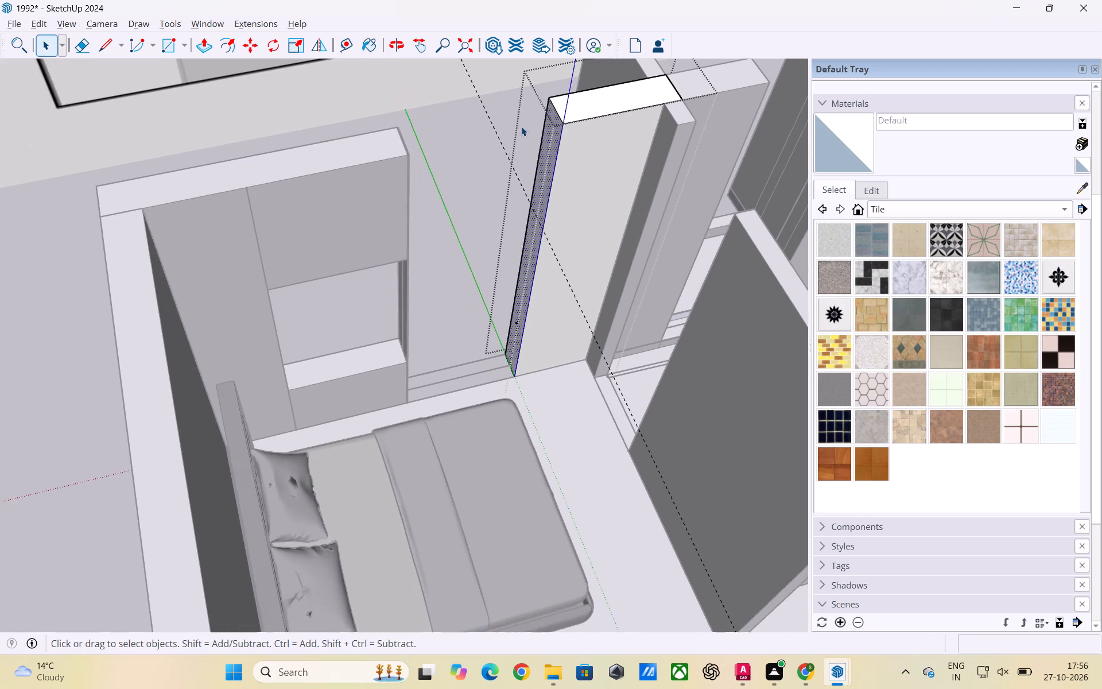
click(560, 112)
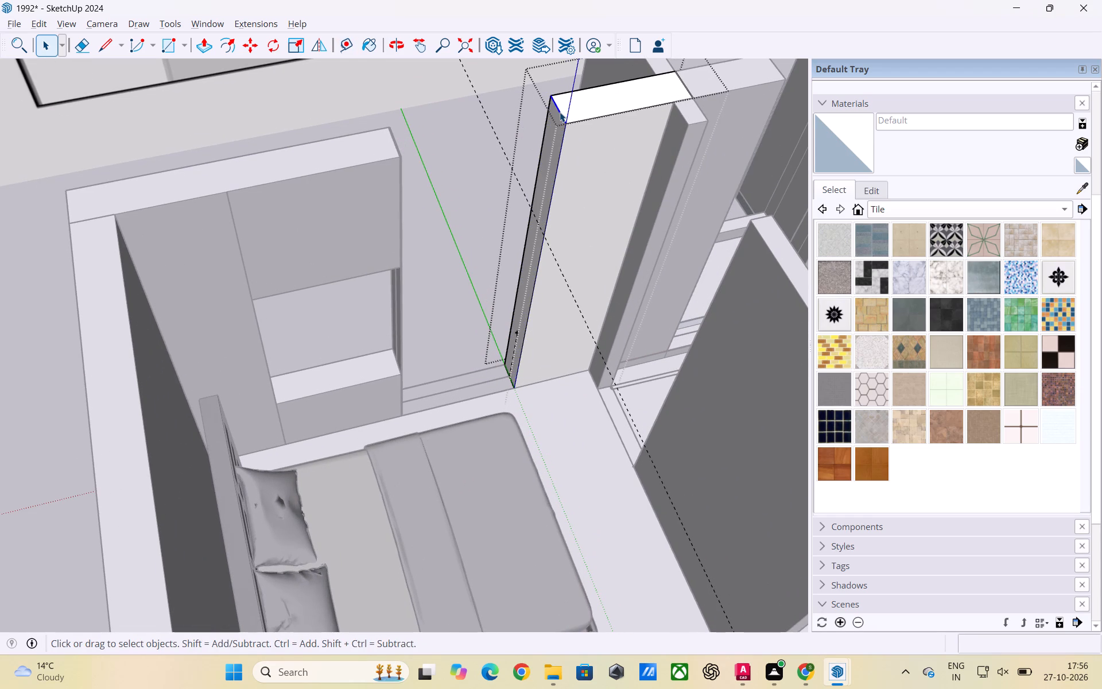
key(m)
scroll(568, 115, up, 4)
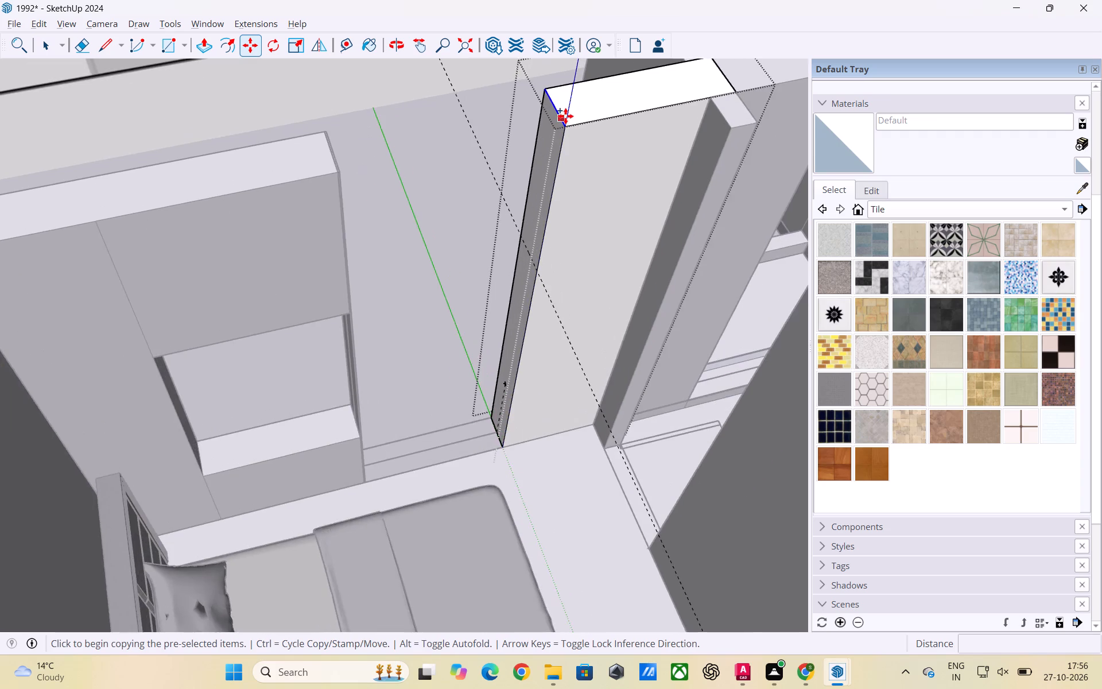
scroll(565, 116, up, 4)
click(571, 130)
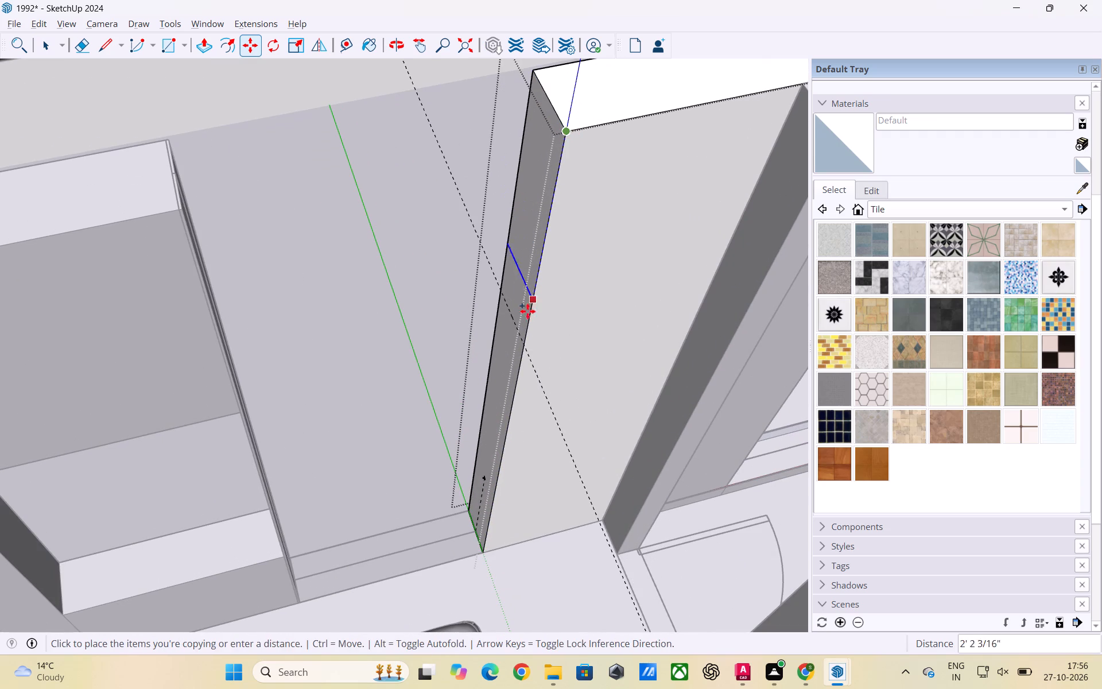
click(520, 343)
Copy the new dividing edge about 4' down to the 2' guide on the wall end, and close the wall group.
key(m)
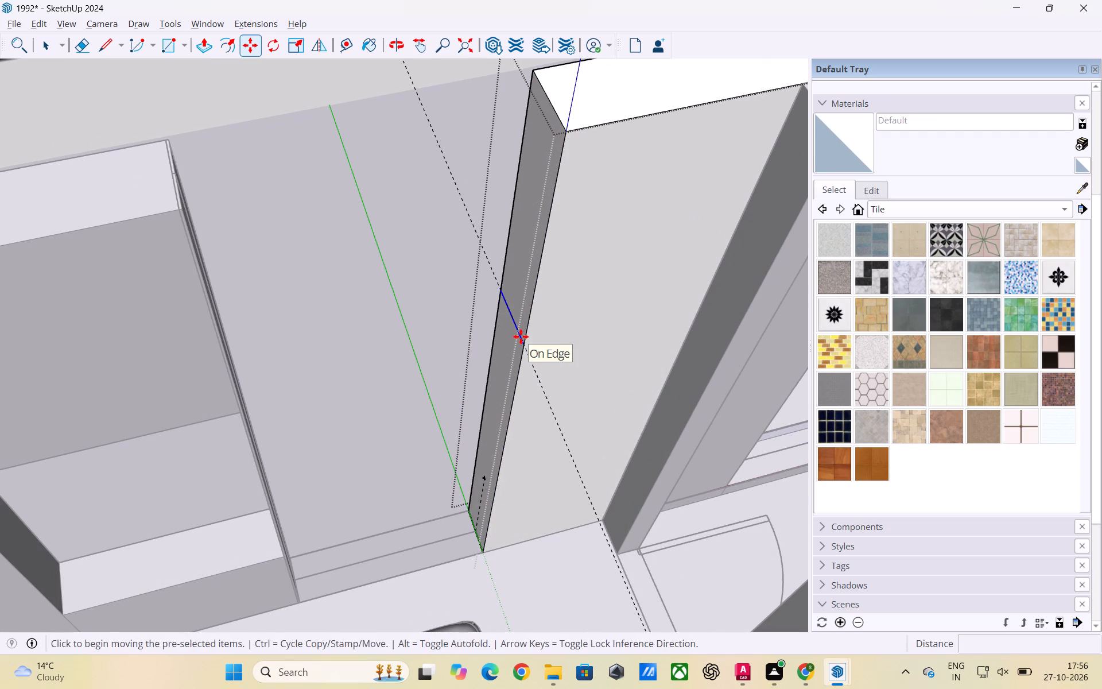
click(526, 346)
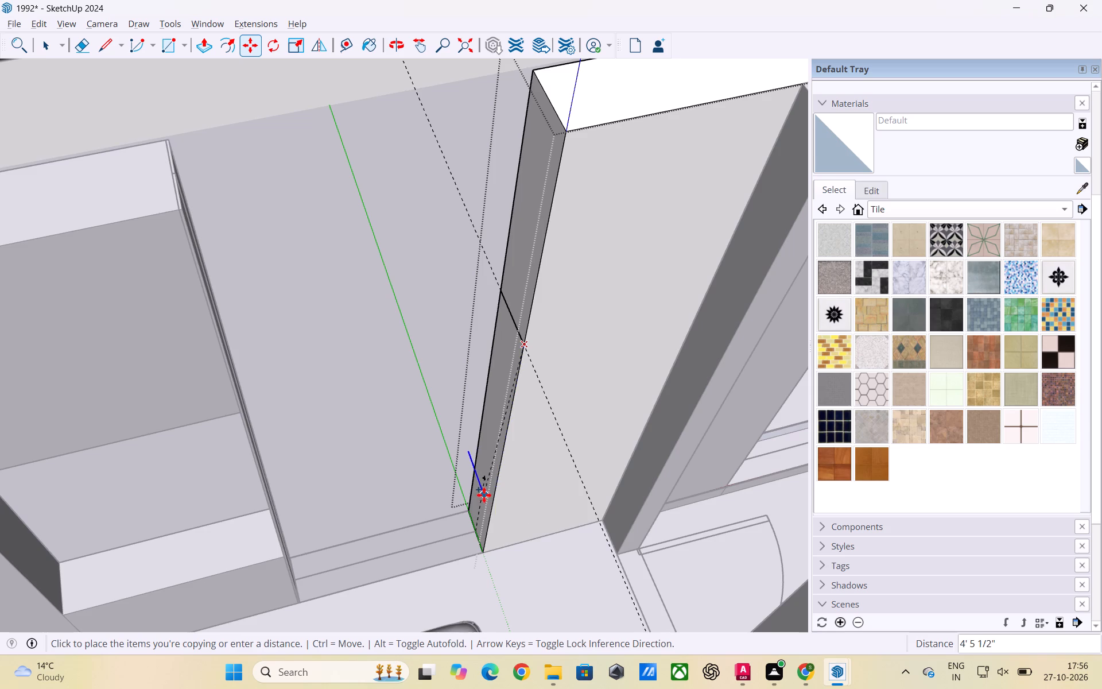
scroll(483, 496, up, 5)
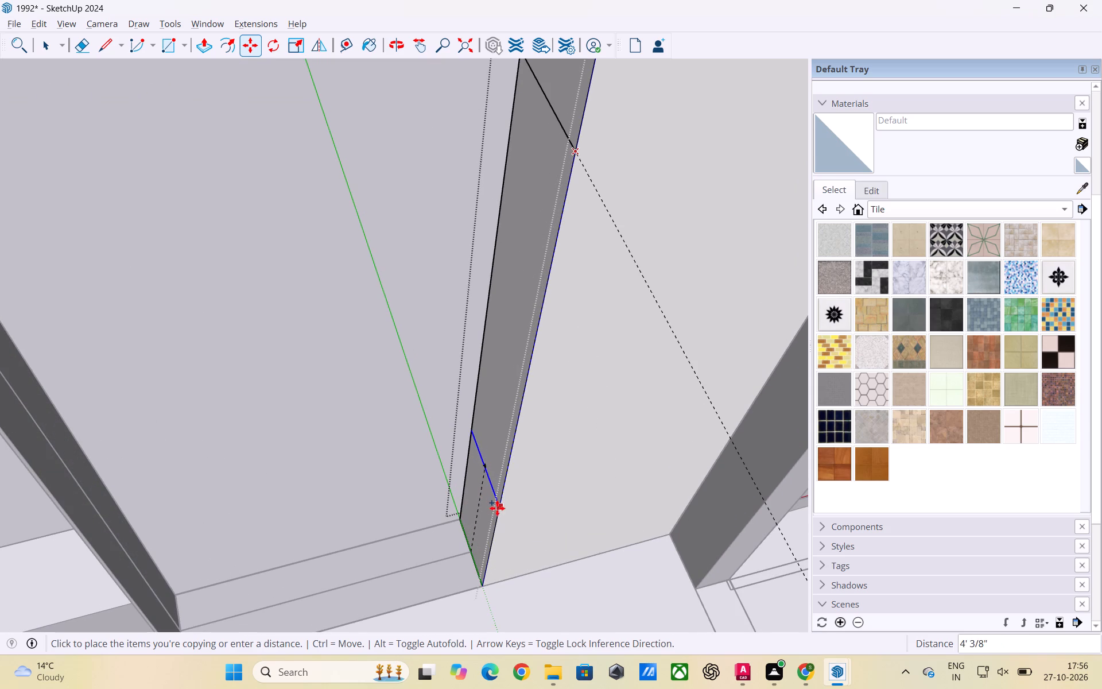
scroll(498, 513, up, 4)
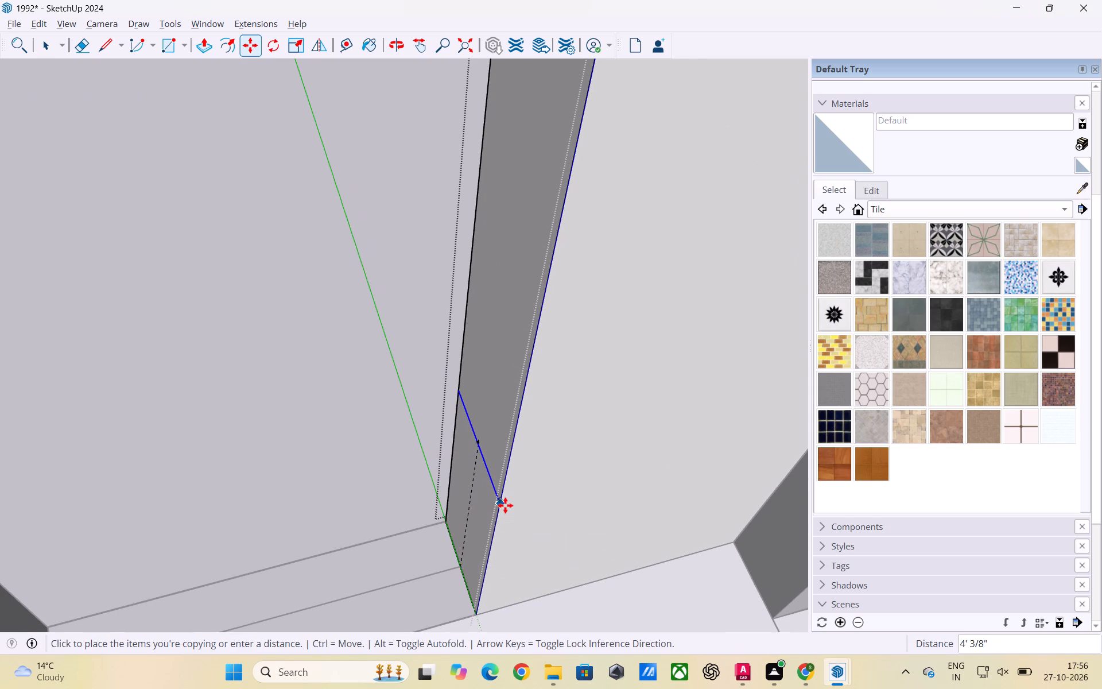
scroll(507, 504, up, 3)
middle_drag(507, 504, 583, 486)
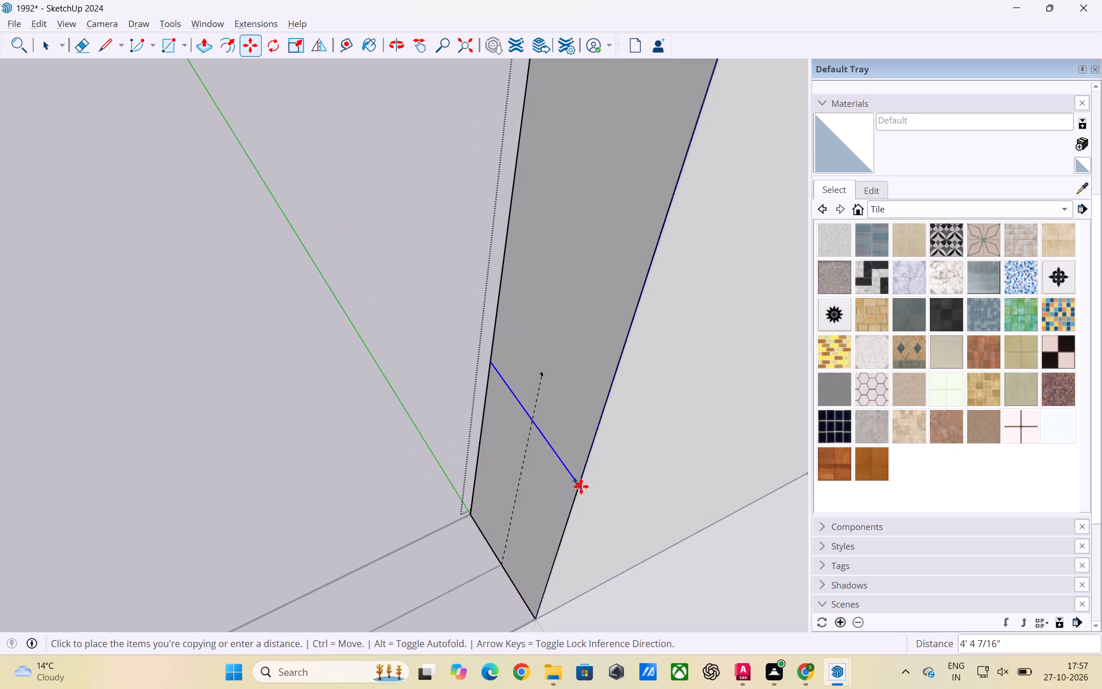
click(596, 443)
key(space)
scroll(531, 313, down, 6)
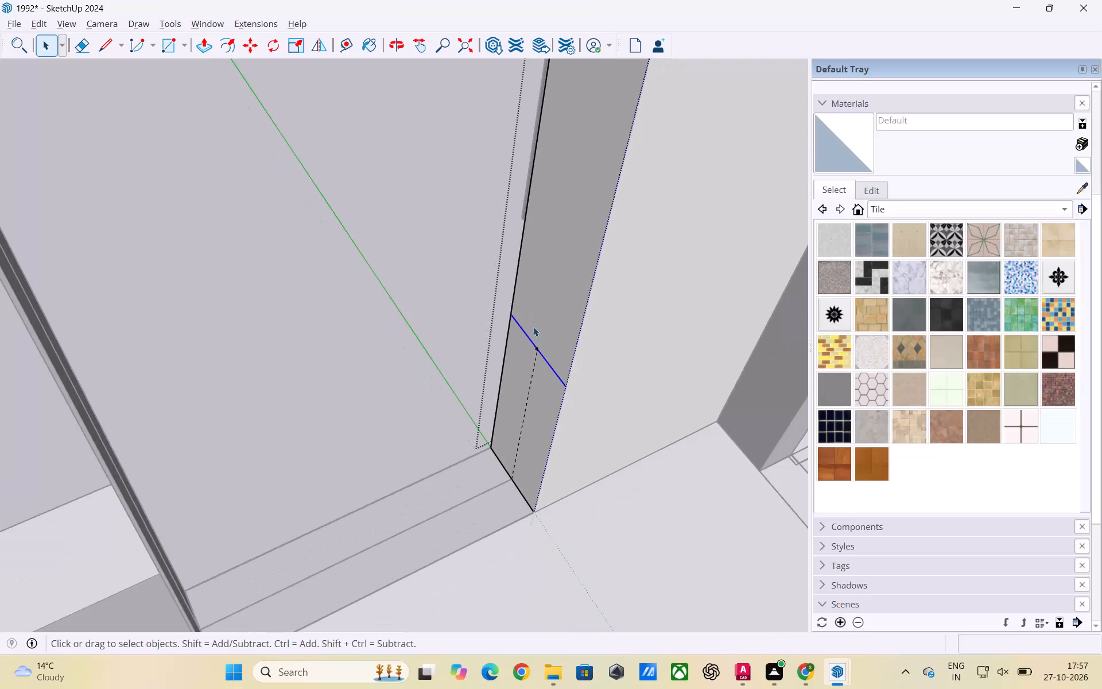
scroll(532, 311, down, 3)
click(626, 465)
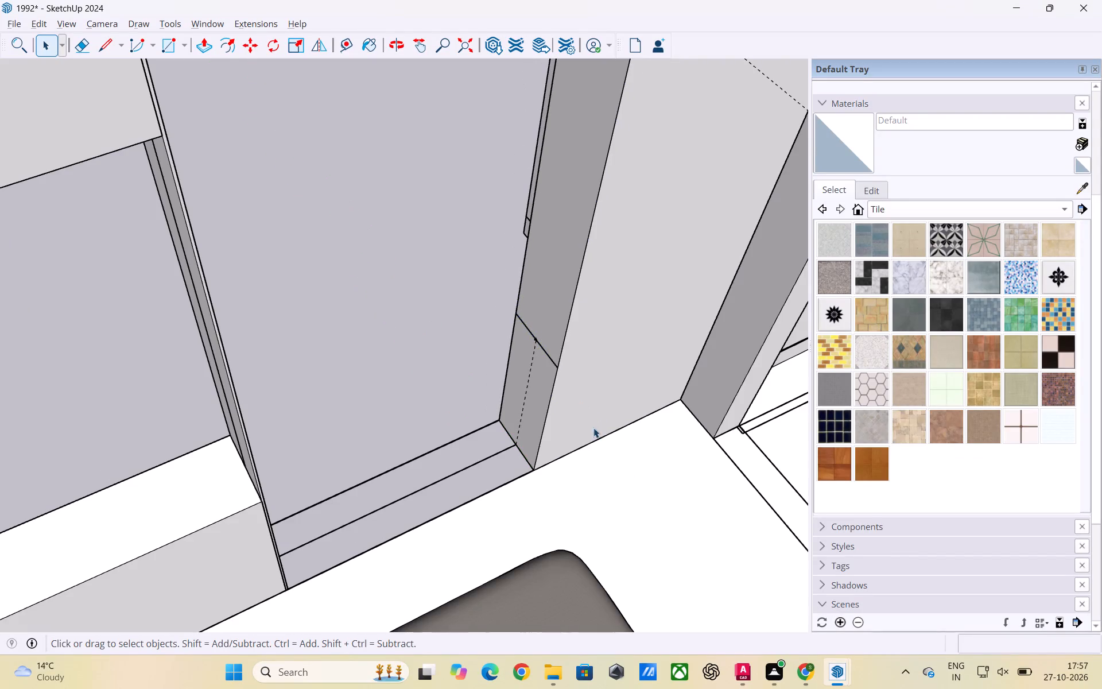
Delete all guides from the model.
scroll(528, 328, down, 3)
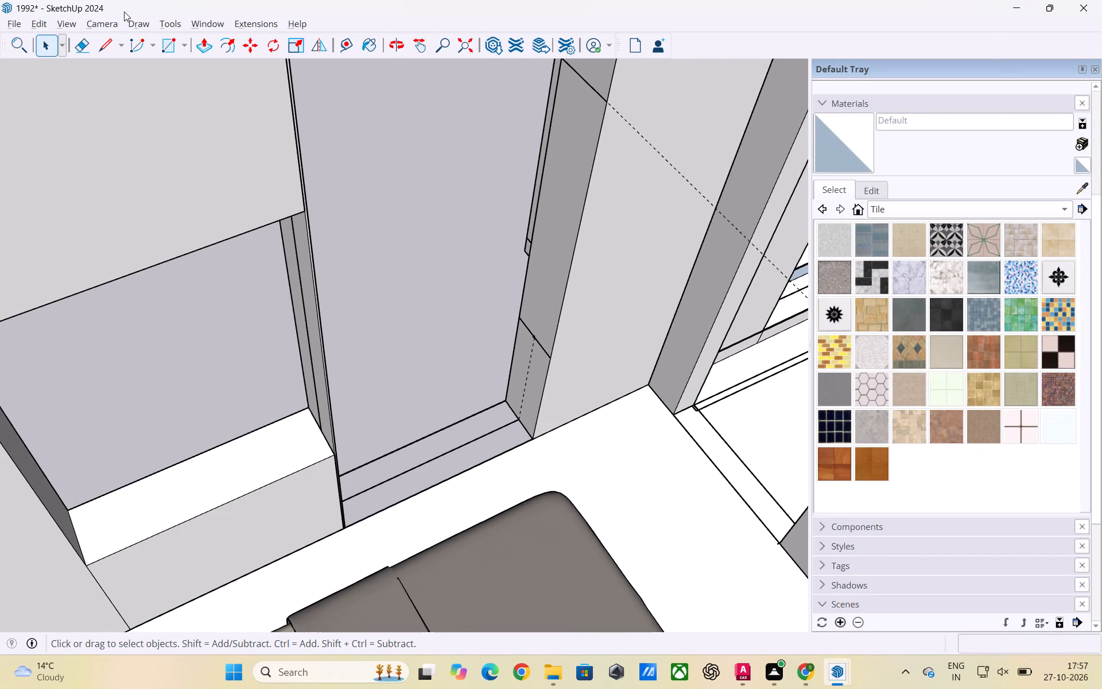
click(41, 21)
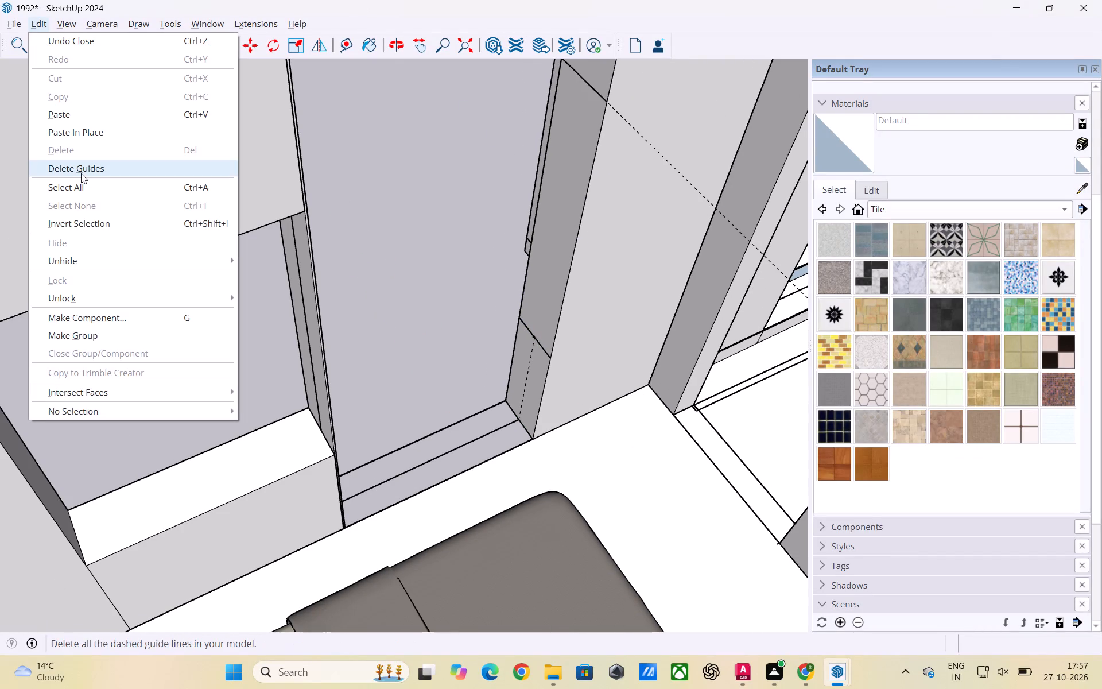
click(83, 169)
scroll(572, 265, down, 9)
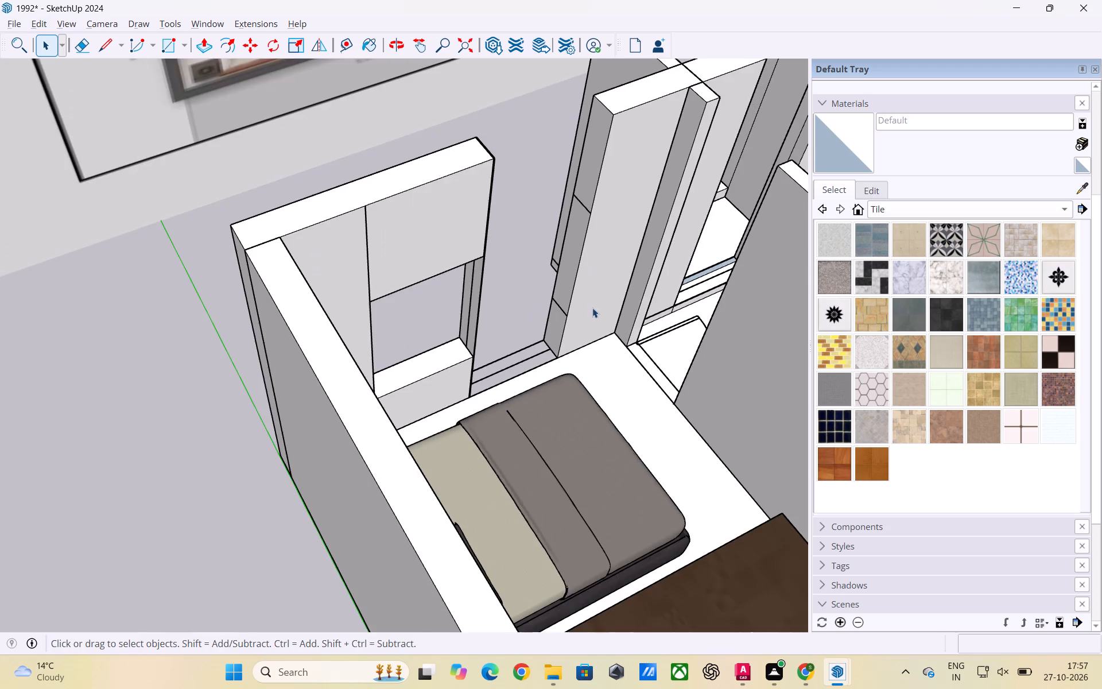
Open the wall group beside the grey-bed bedroom's opening and check whether its divided end face selects as separate sections.
middle_drag(623, 316, 455, 314)
scroll(535, 369, up, 2)
middle_drag(519, 391, 550, 385)
scroll(558, 386, up, 5)
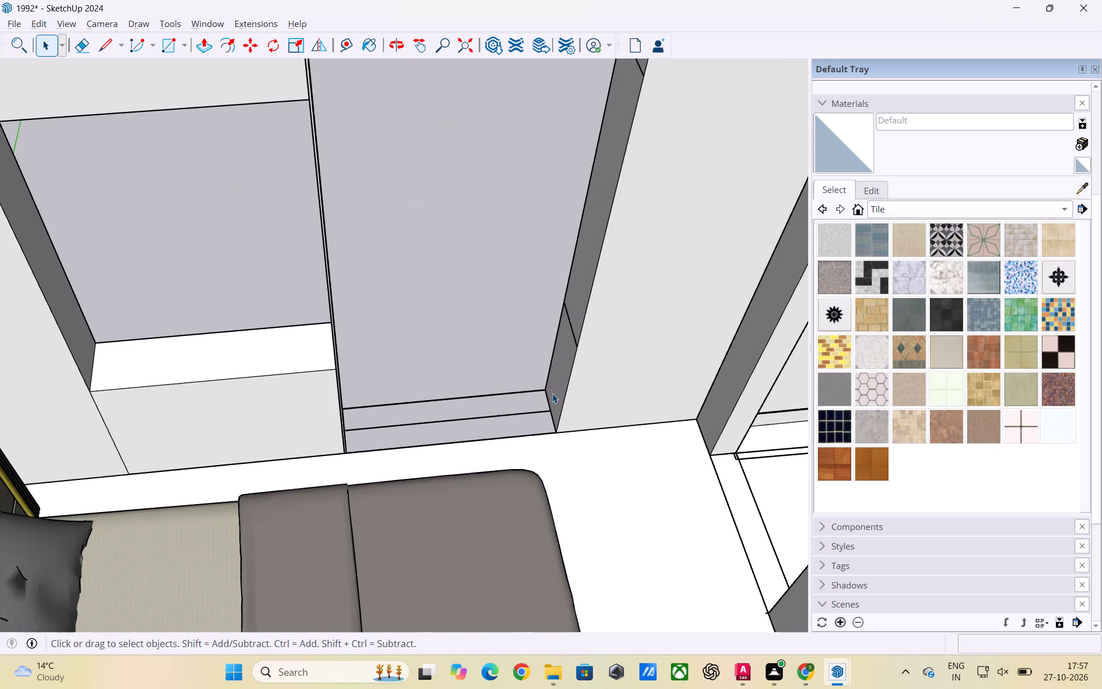
double_click(559, 378)
click(561, 376)
click(564, 371)
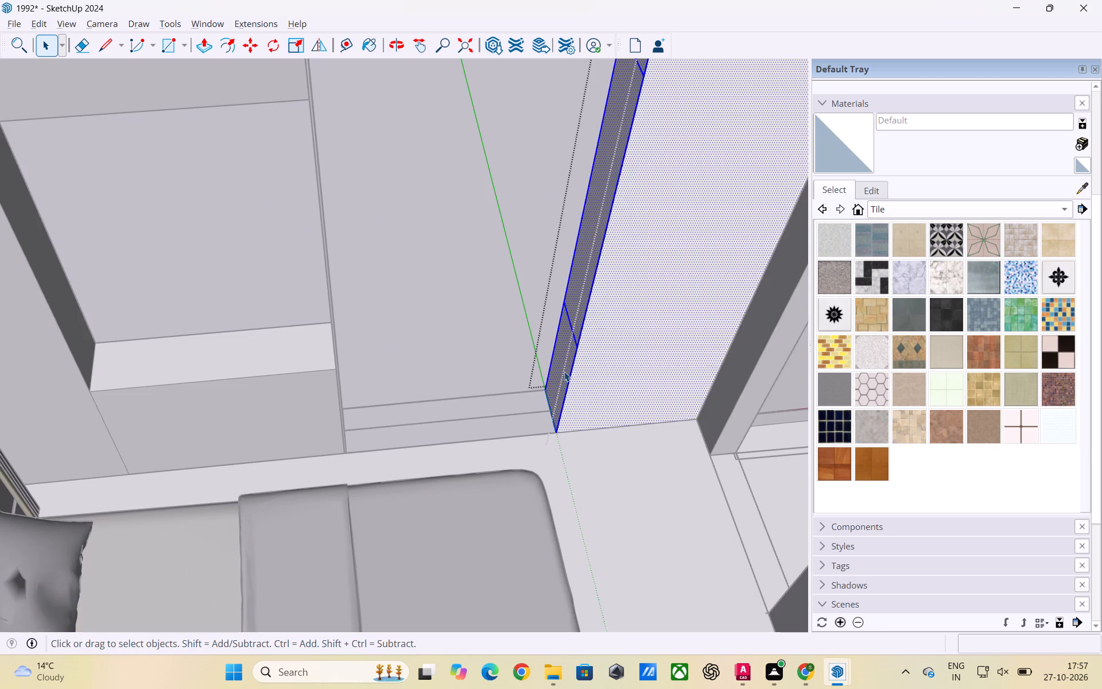
click(564, 370)
double_click(568, 366)
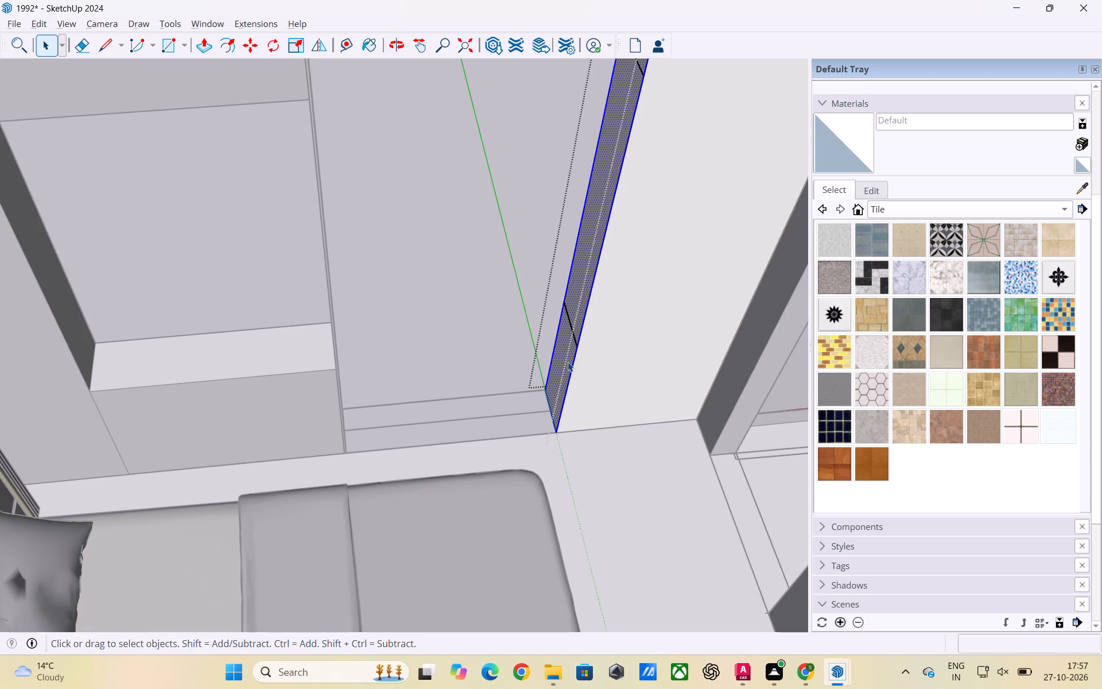
double_click(564, 367)
double_click(566, 369)
scroll(526, 337, up, 3)
middle_drag(529, 353, 610, 344)
double_click(577, 336)
click(581, 336)
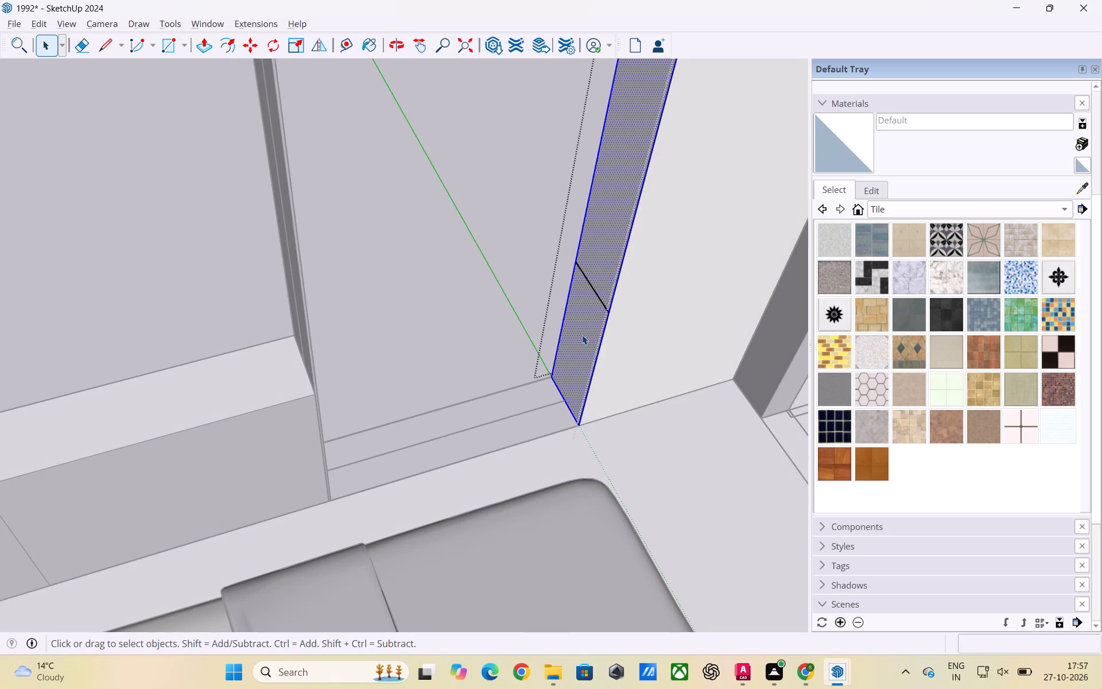
double_click(589, 334)
click(589, 330)
scroll(517, 296, down, 9)
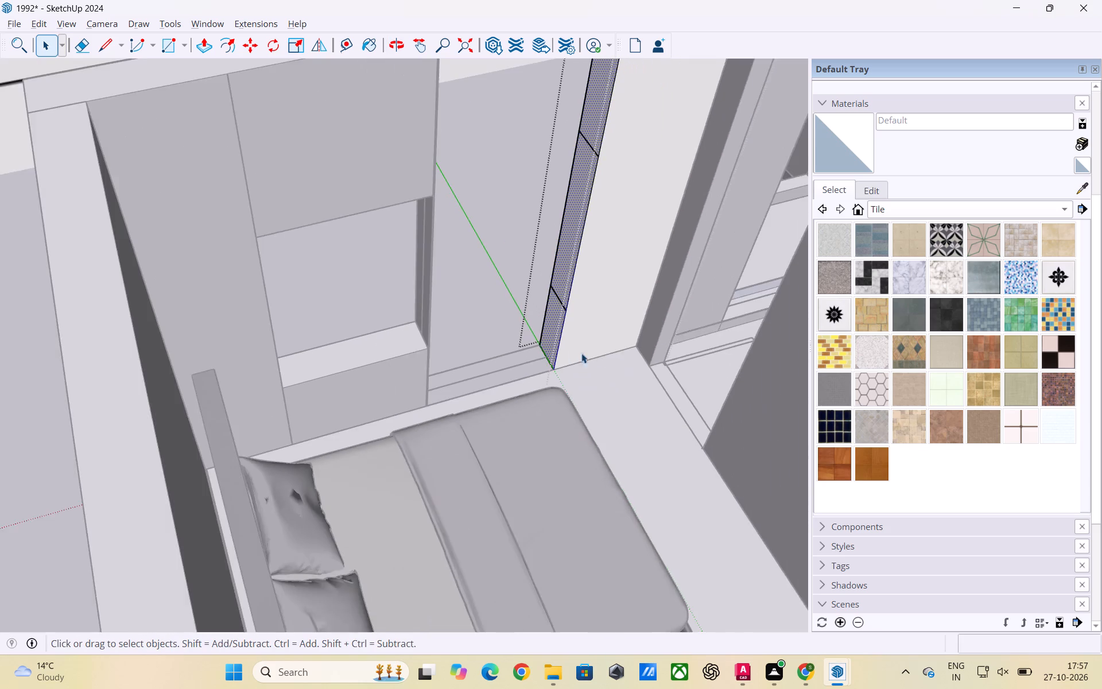
middle_drag(595, 353, 488, 368)
scroll(529, 377, up, 2)
click(460, 258)
Reopen the wall group and test the lower, middle and upper sections of its end face for separate selection.
scroll(530, 289, up, 3)
middle_drag(498, 304, 704, 276)
scroll(569, 339, up, 2)
scroll(601, 308, down, 10)
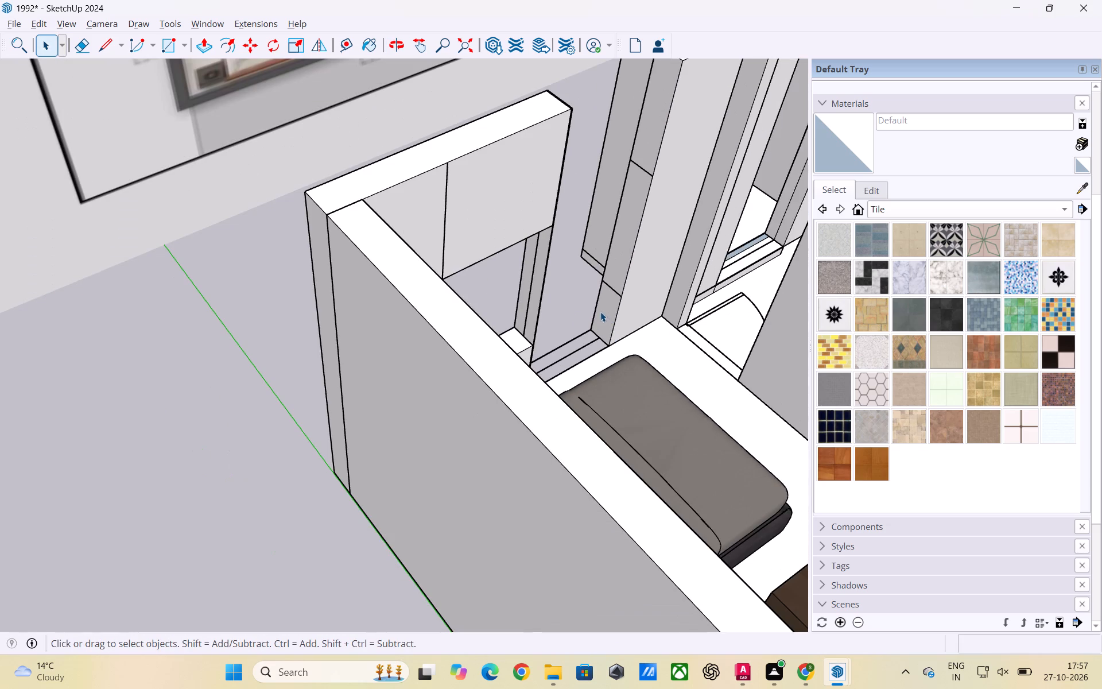
middle_drag(604, 315, 548, 320)
scroll(628, 334, up, 2)
scroll(579, 315, down, 4)
middle_drag(595, 336, 560, 339)
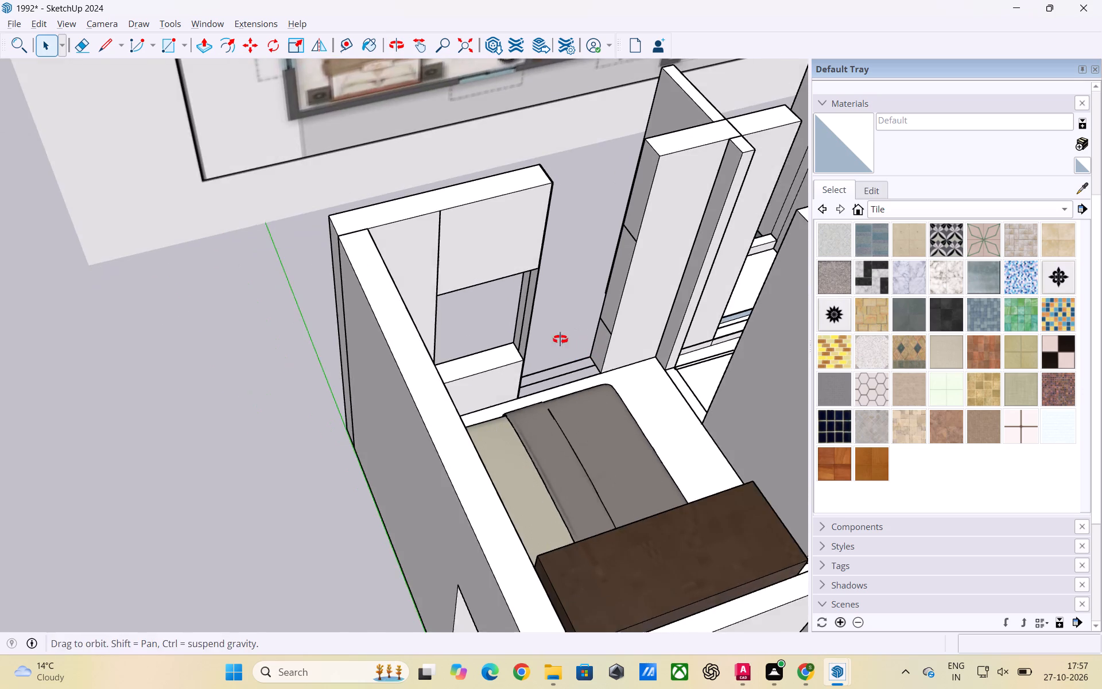
middle_drag(560, 339, 560, 339)
scroll(598, 346, up, 2)
click(602, 343)
double_click(602, 343)
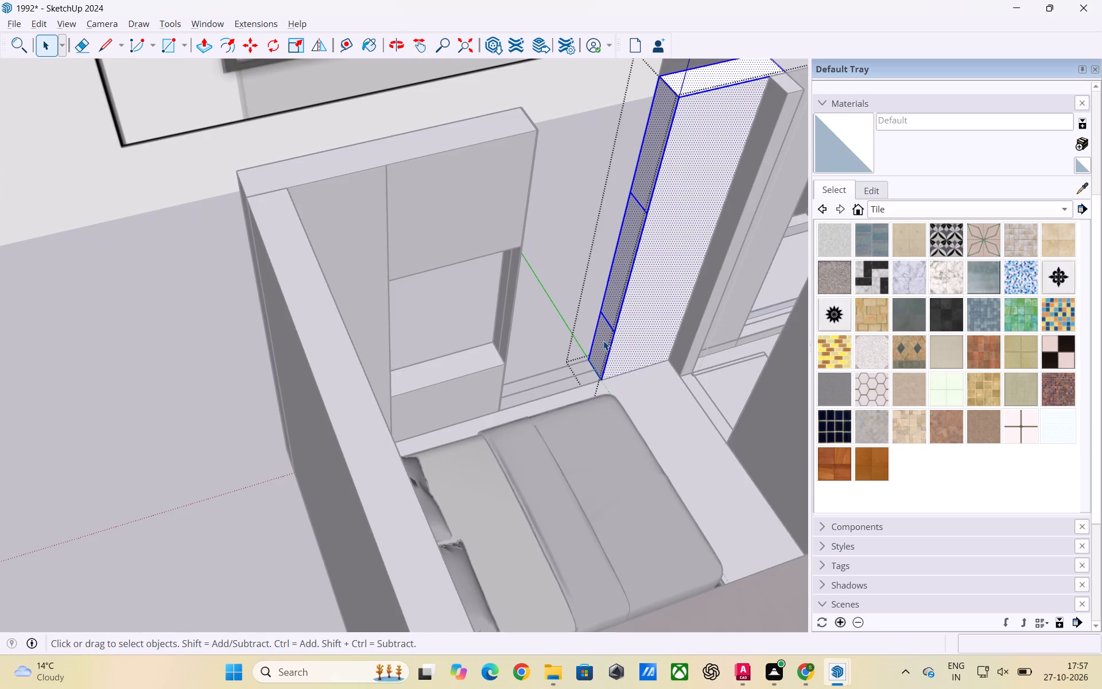
double_click(603, 340)
triple_click(603, 344)
double_click(604, 343)
click(639, 228)
click(654, 155)
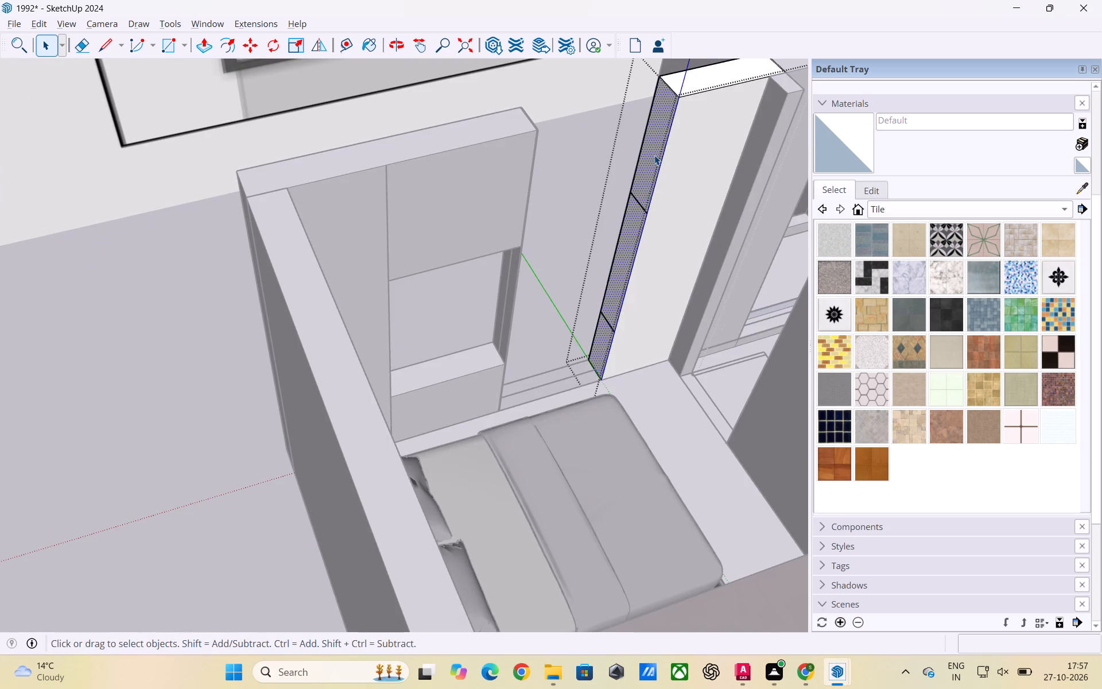
double_click(654, 155)
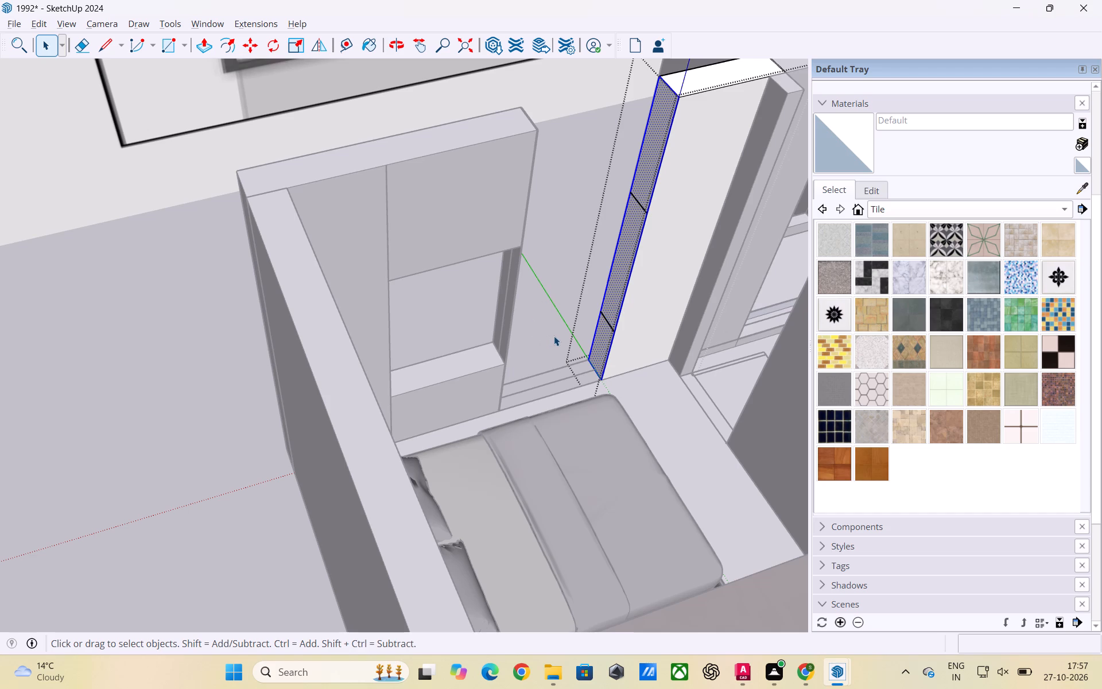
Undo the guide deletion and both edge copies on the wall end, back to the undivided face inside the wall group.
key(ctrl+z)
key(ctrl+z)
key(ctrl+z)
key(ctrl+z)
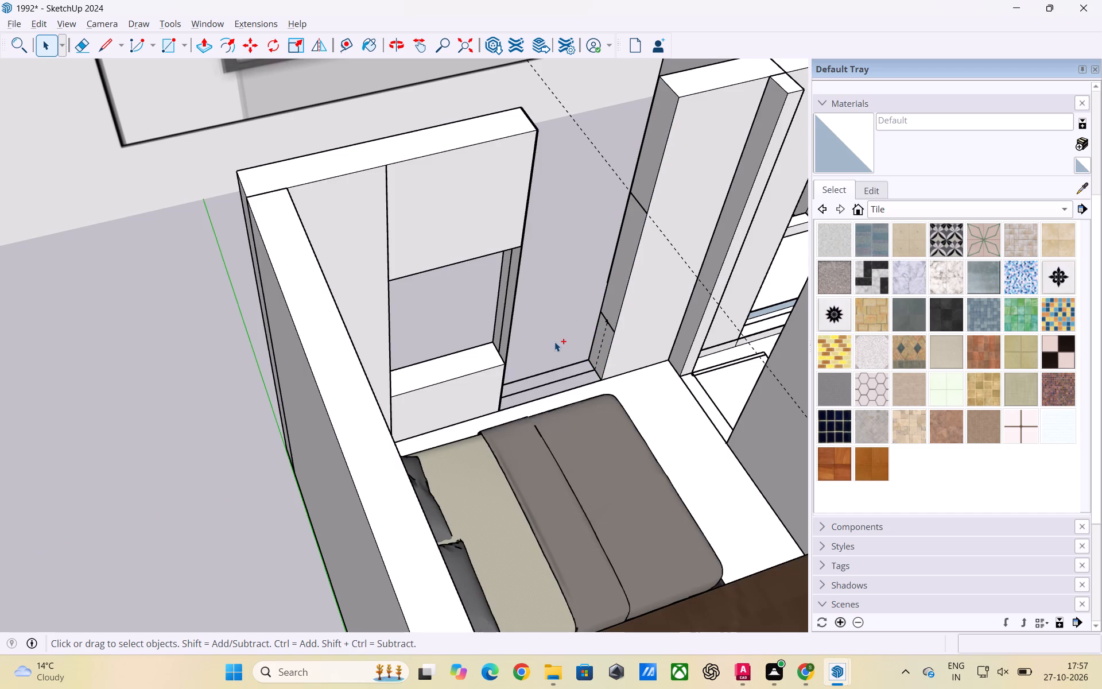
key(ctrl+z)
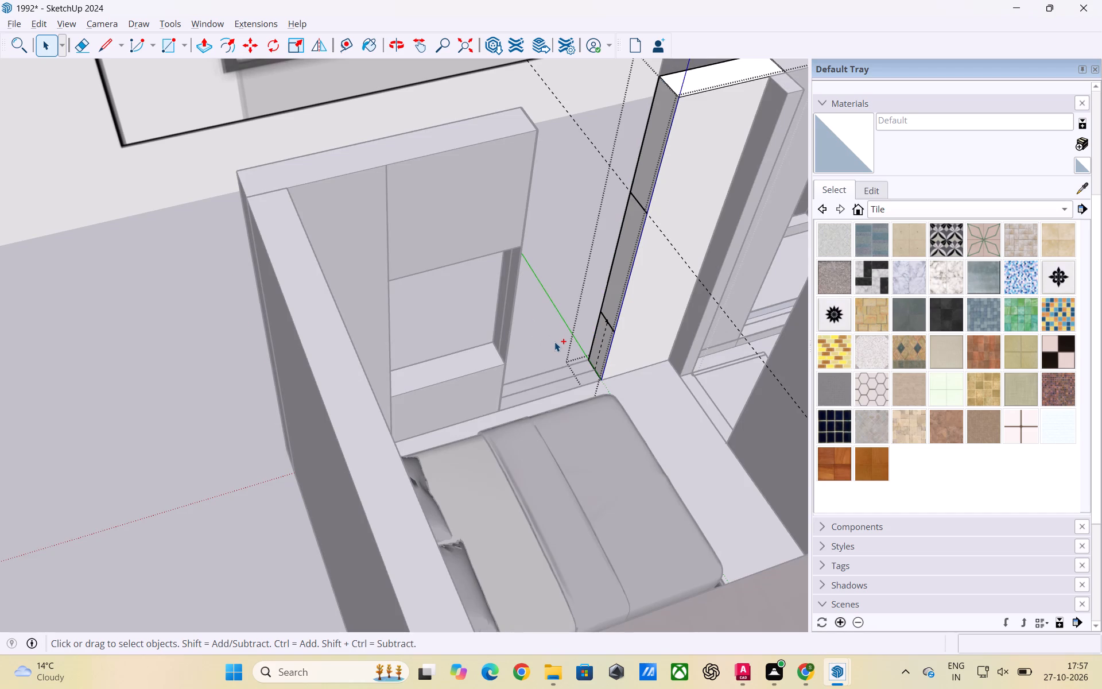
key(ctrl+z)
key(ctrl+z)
Copy the wall end's short top edge 3' down to the upper guide.
click(651, 165)
double_click(651, 165)
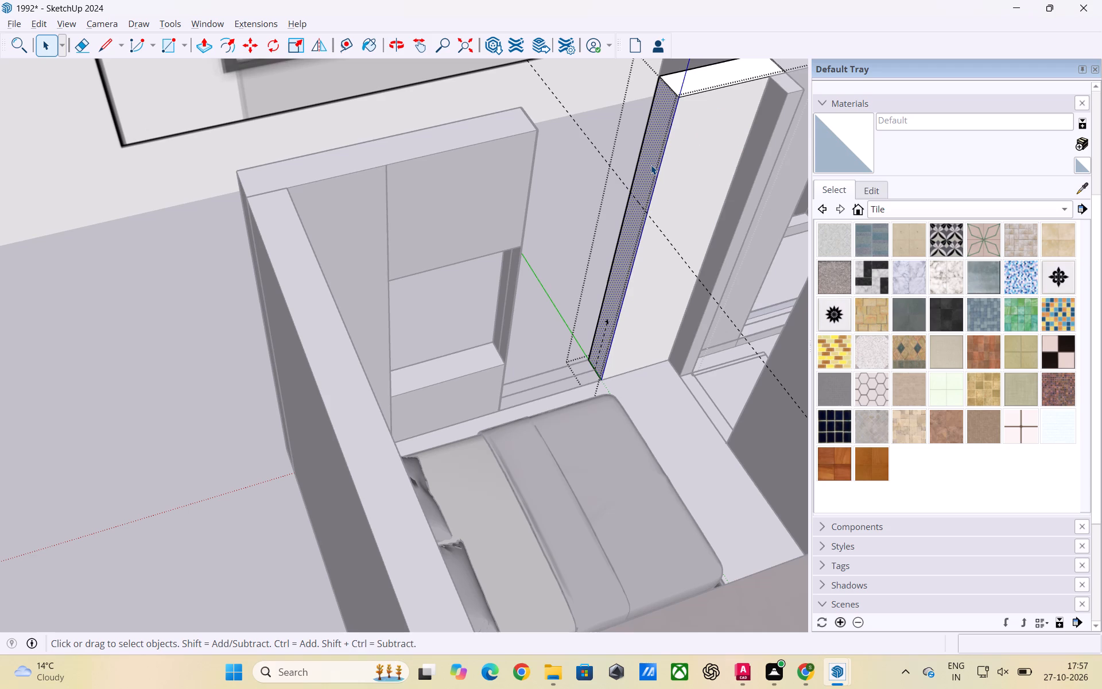
click(659, 127)
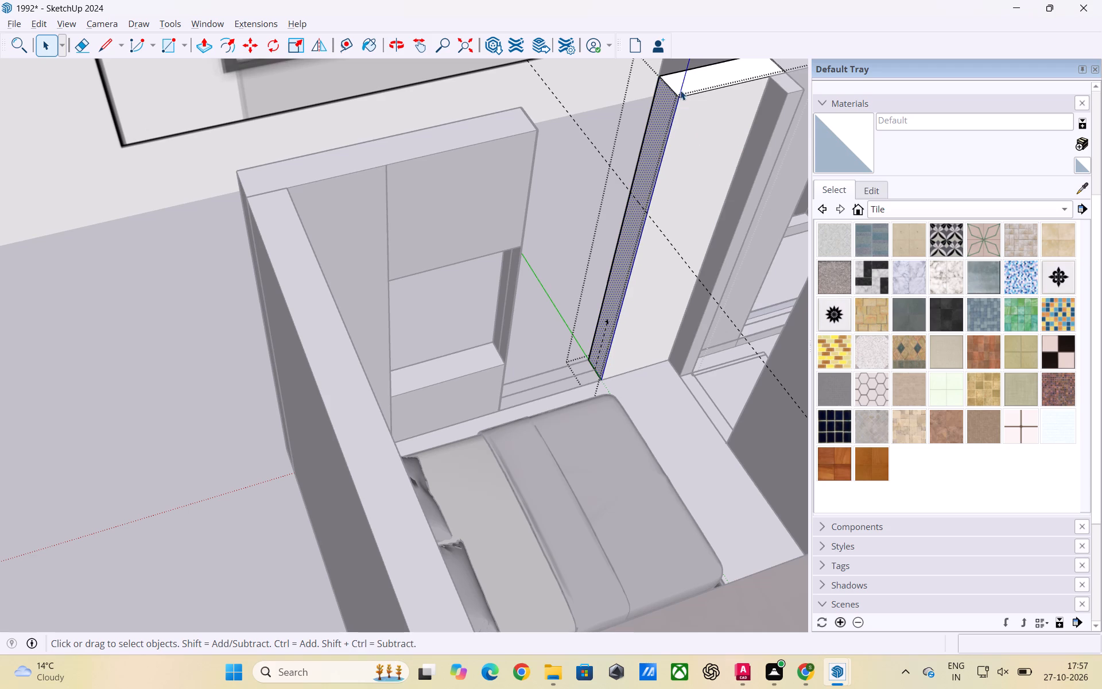
click(674, 91)
key(m)
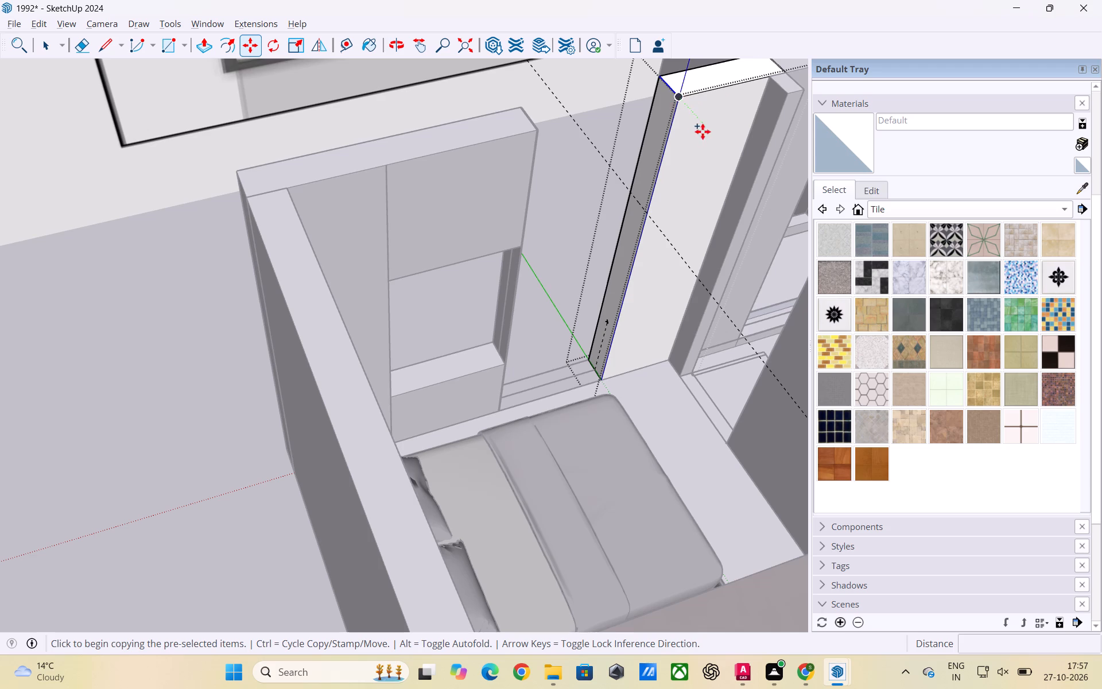
click(683, 97)
click(645, 213)
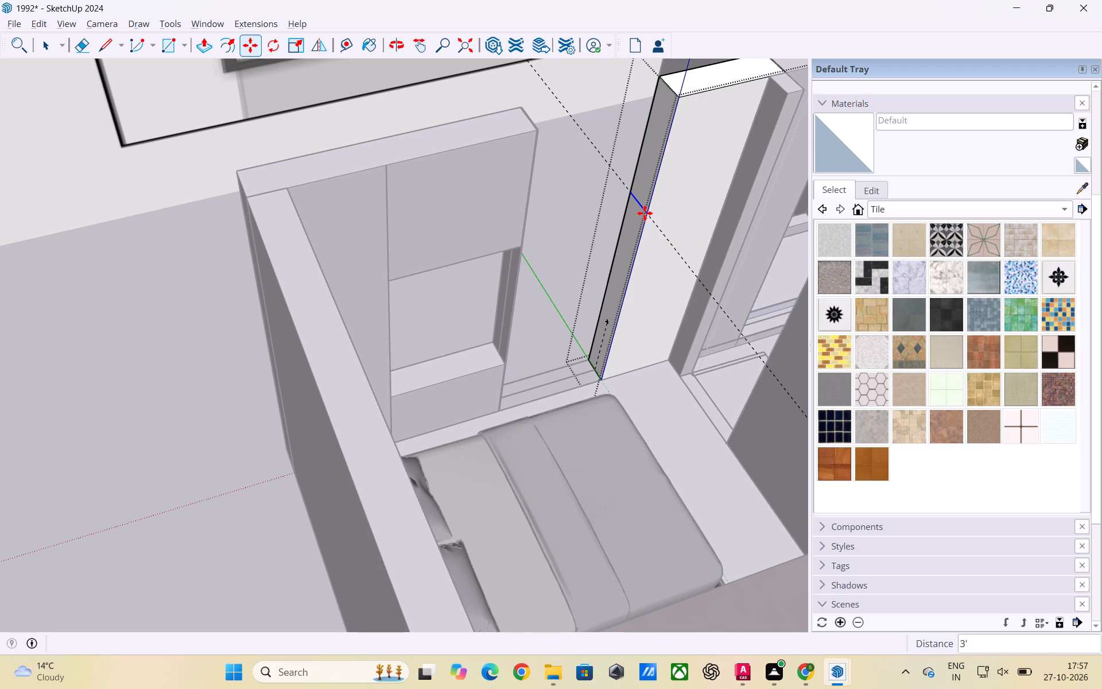
Copy the new dividing edge about 4' down to the 2' guide on the wall end face.
key(m)
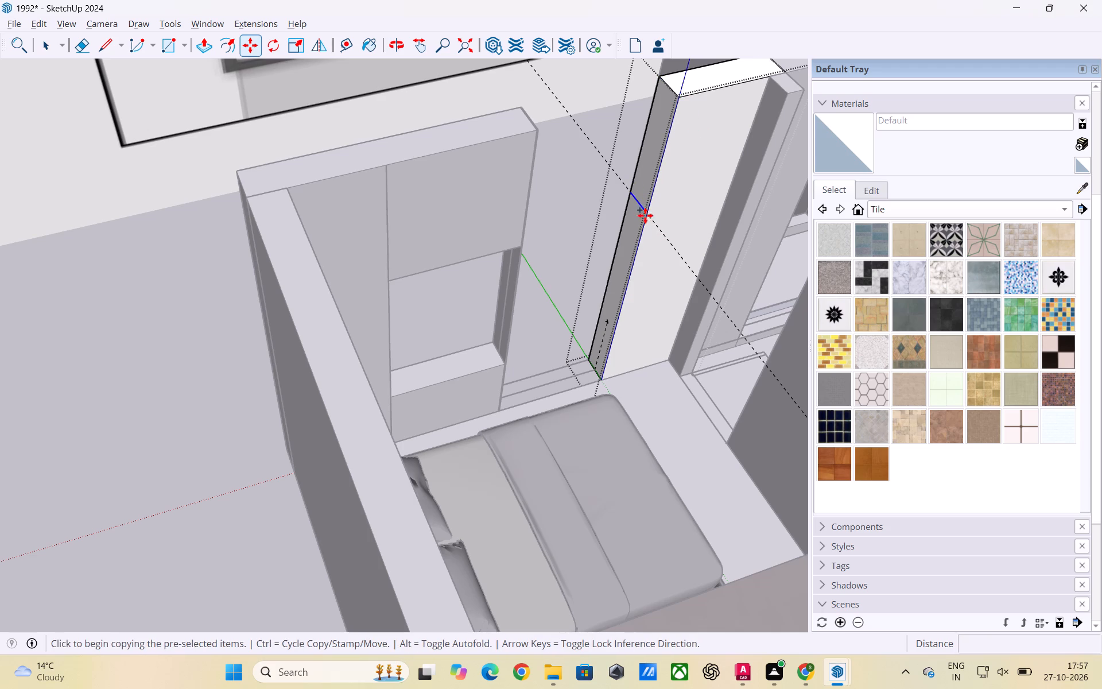
click(646, 213)
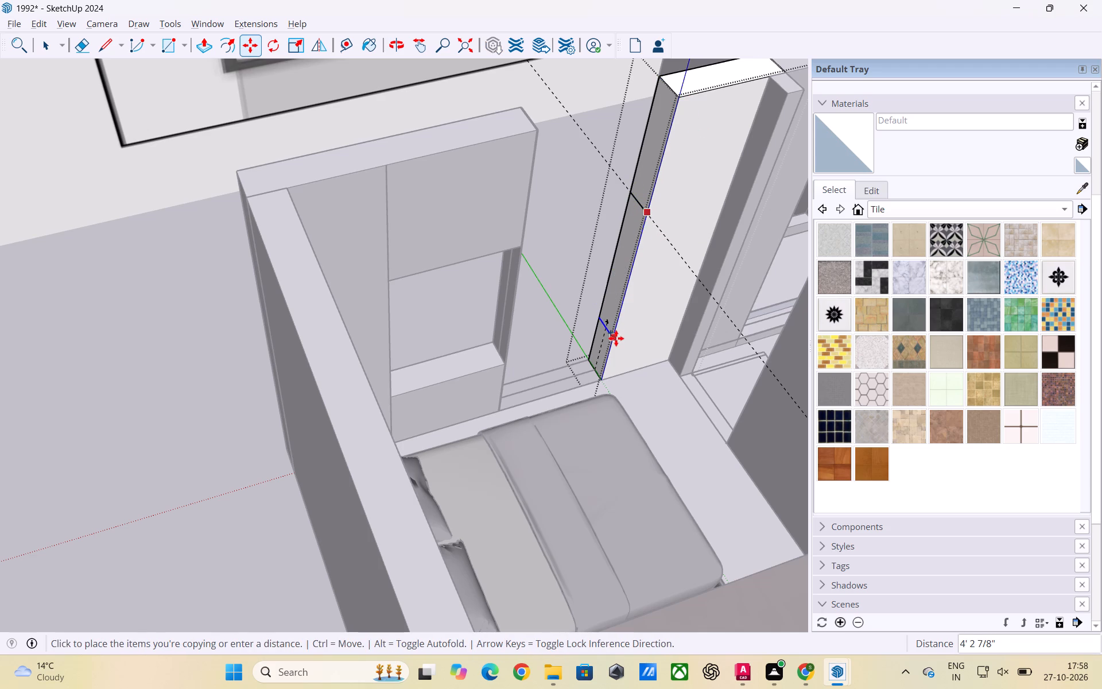
scroll(616, 338, up, 5)
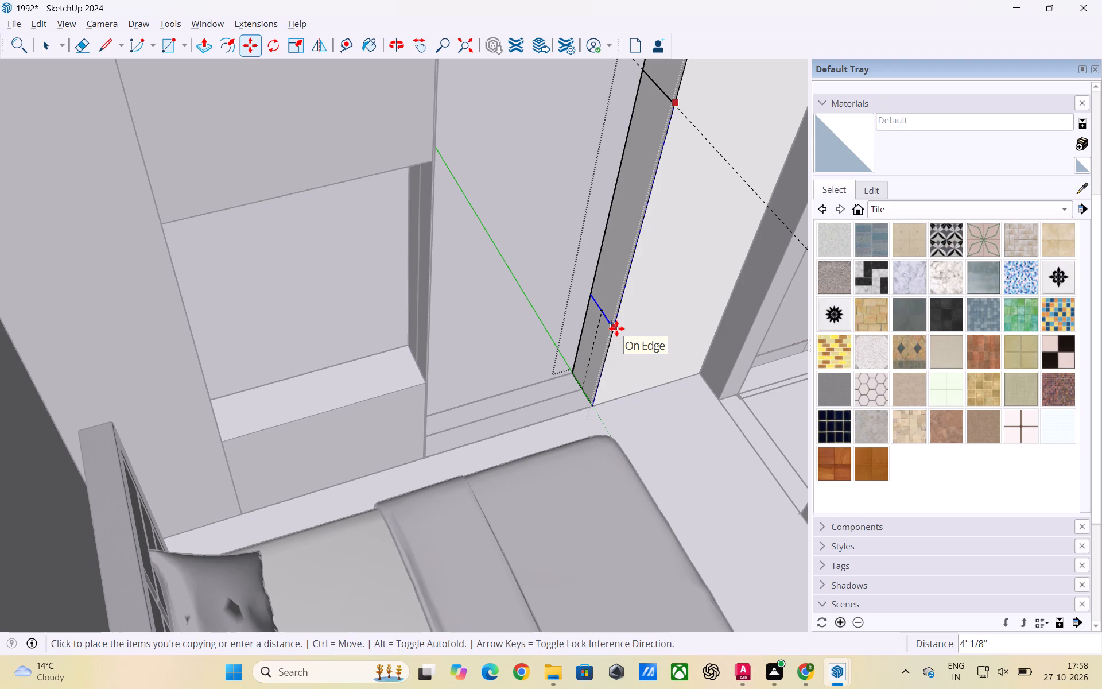
click(616, 328)
key(space)
scroll(555, 301, down, 8)
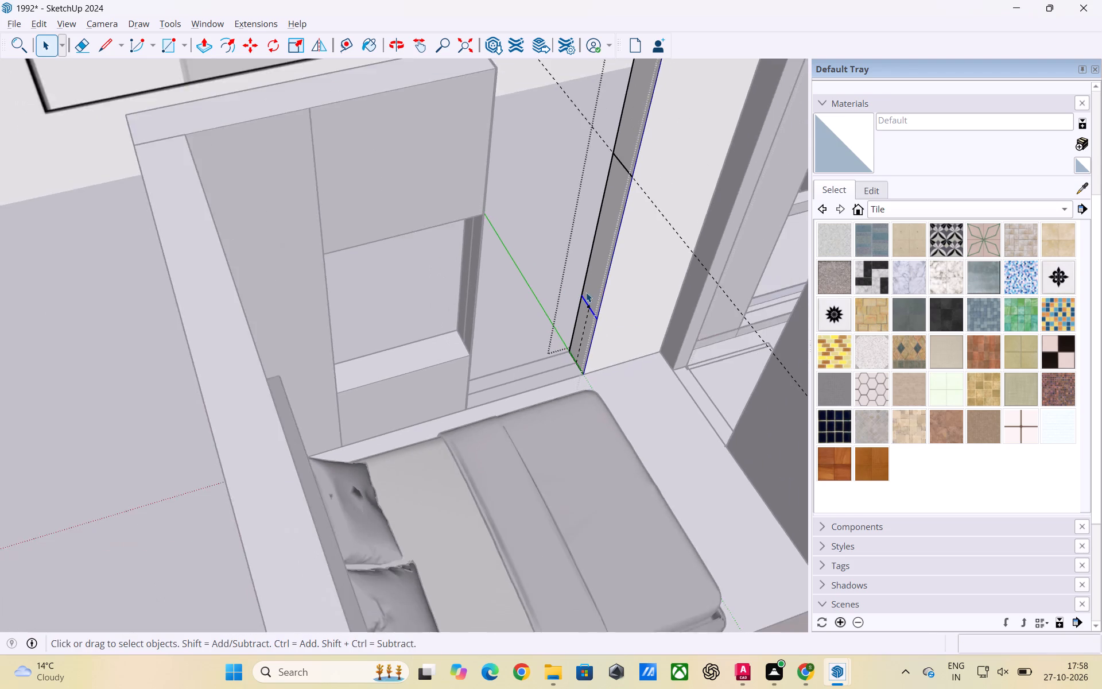
Check whether the wall end face selects as separate sections between the two newly copied edges.
scroll(586, 292, down, 2)
middle_drag(360, 337, 267, 331)
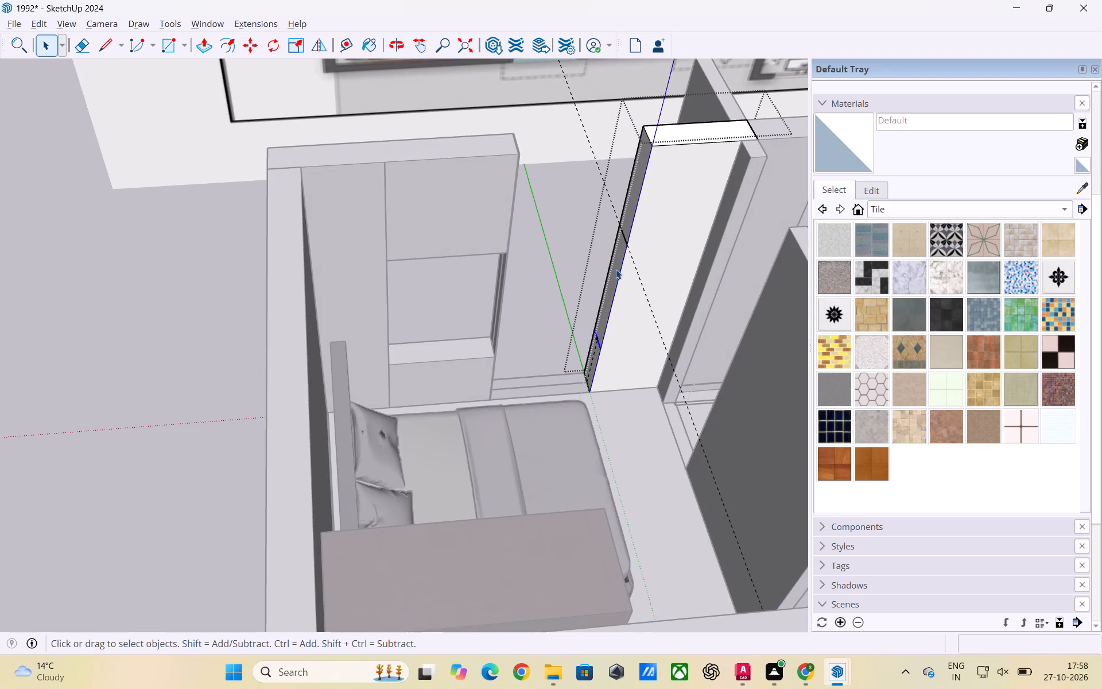
scroll(628, 241, up, 7)
double_click(627, 214)
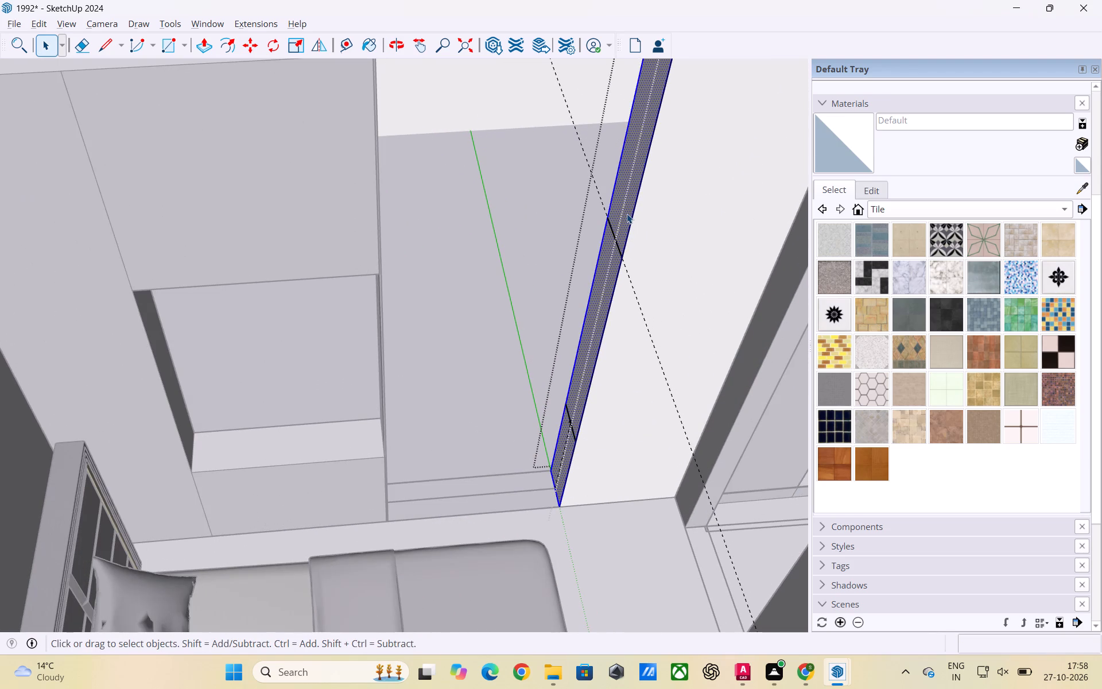
double_click(627, 214)
click(627, 230)
click(599, 329)
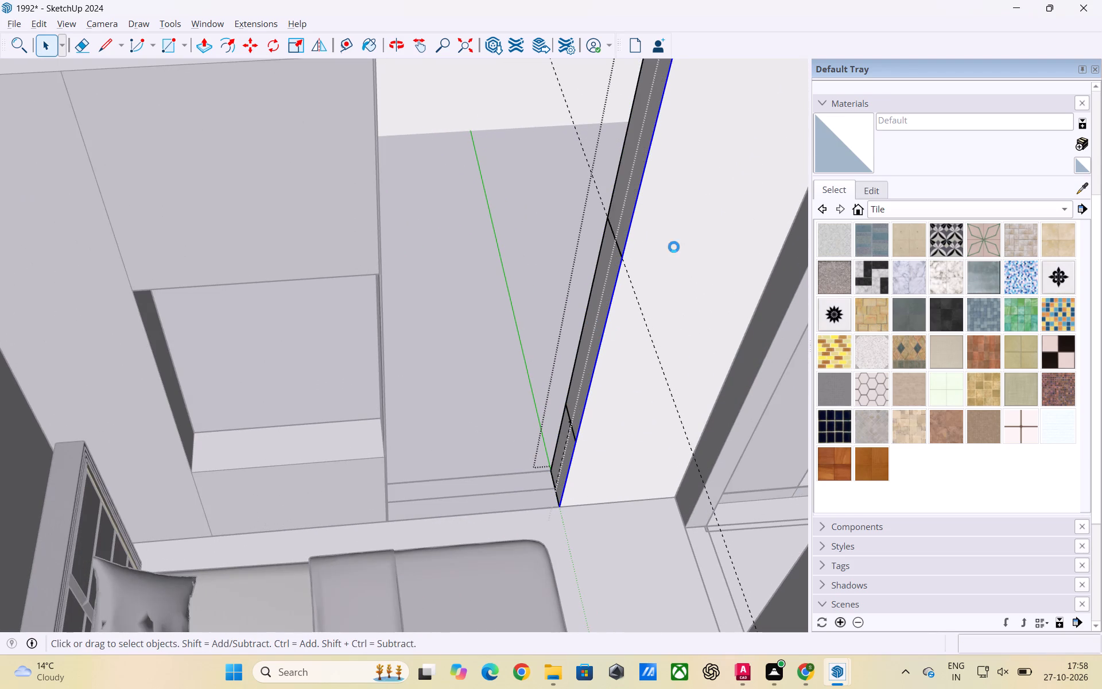
scroll(564, 224, down, 9)
scroll(635, 265, down, 12)
scroll(686, 215, down, 1)
scroll(414, 240, down, 7)
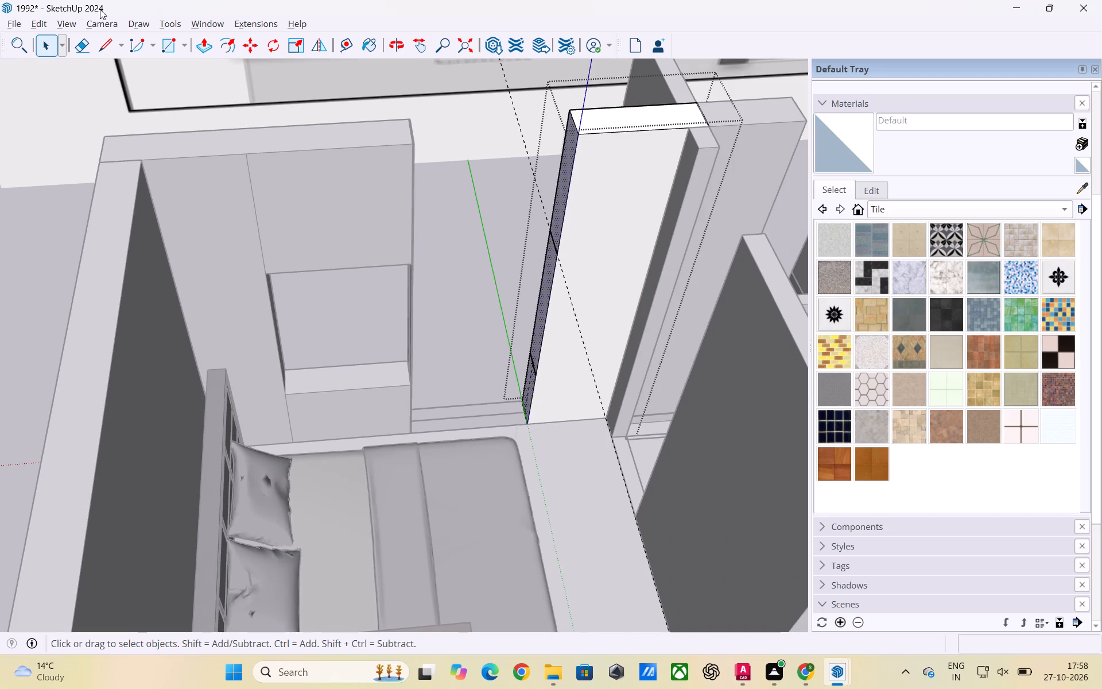
Save the model over the existing 1992 file on the Desktop.
click(12, 24)
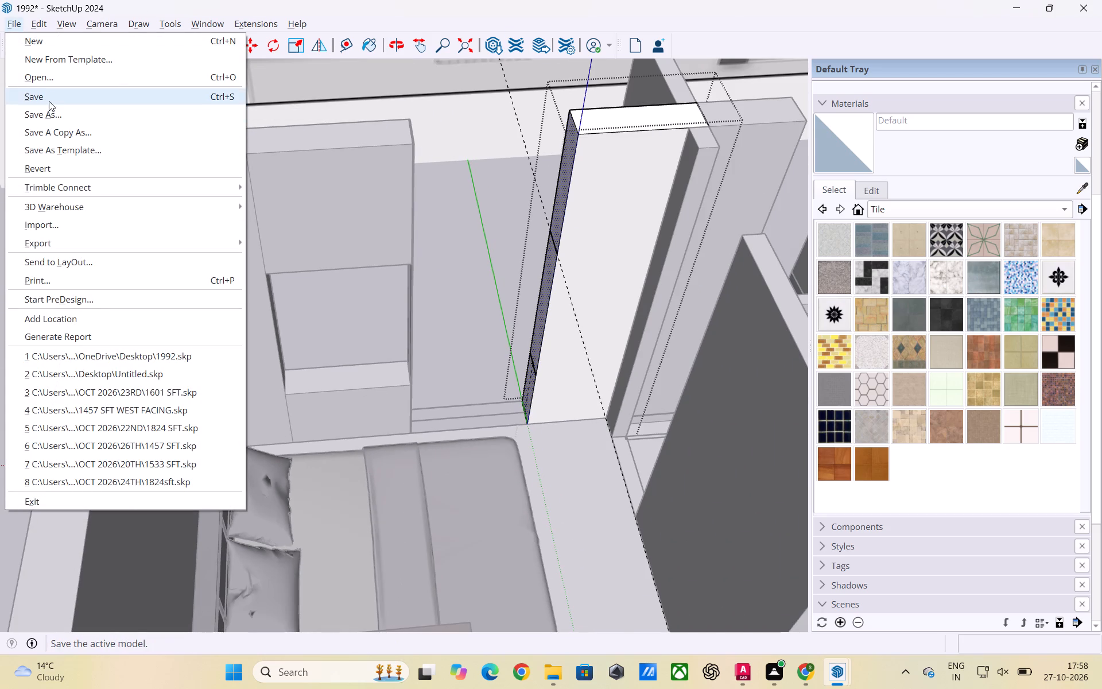
click(49, 115)
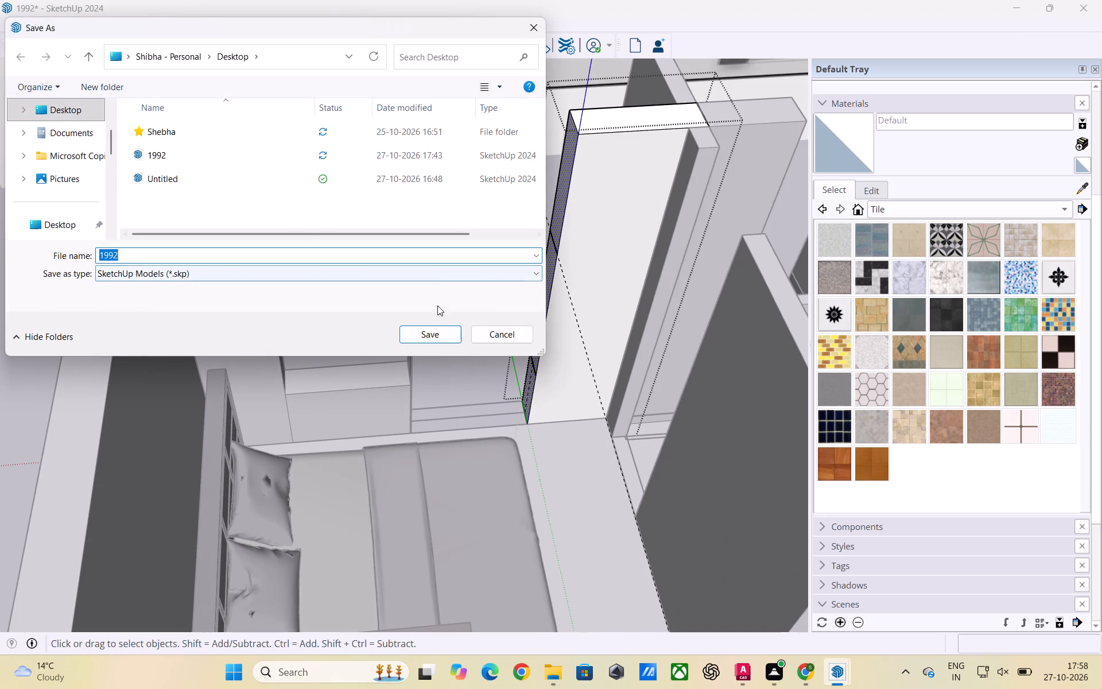
click(440, 330)
click(581, 339)
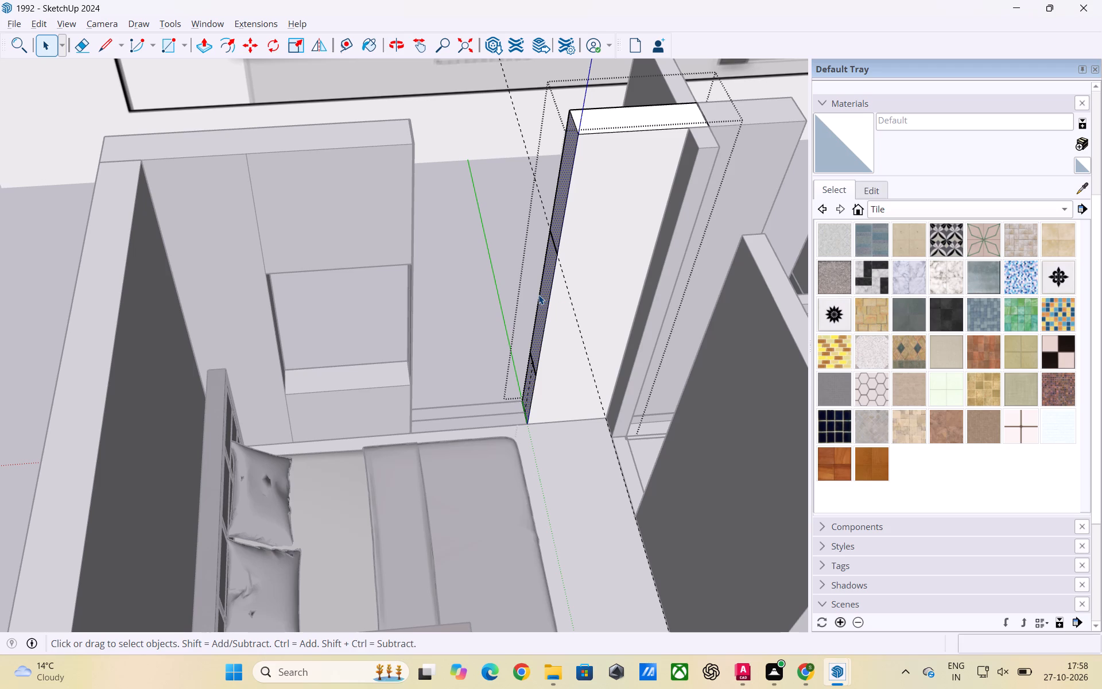
Close the wall group.
scroll(557, 276, down, 8)
click(266, 301)
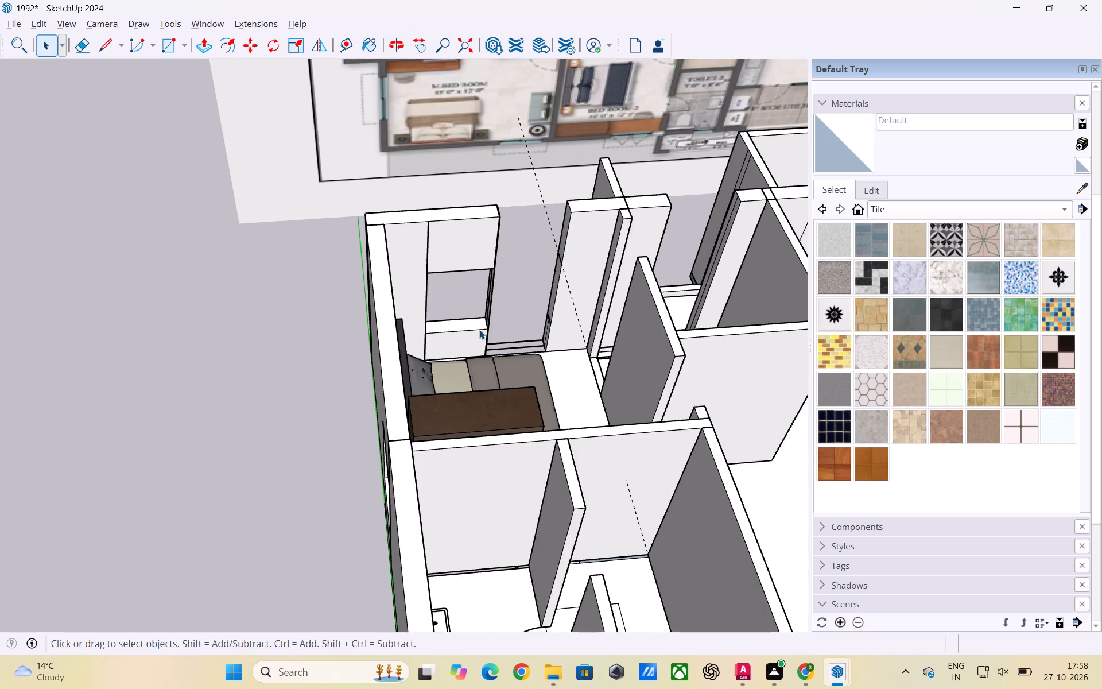
Examine the divided wall end and its guides beside the grey-bed bedroom's opening from several angles.
scroll(490, 321, up, 3)
middle_drag(516, 327, 659, 305)
scroll(565, 270, up, 3)
scroll(530, 307, up, 3)
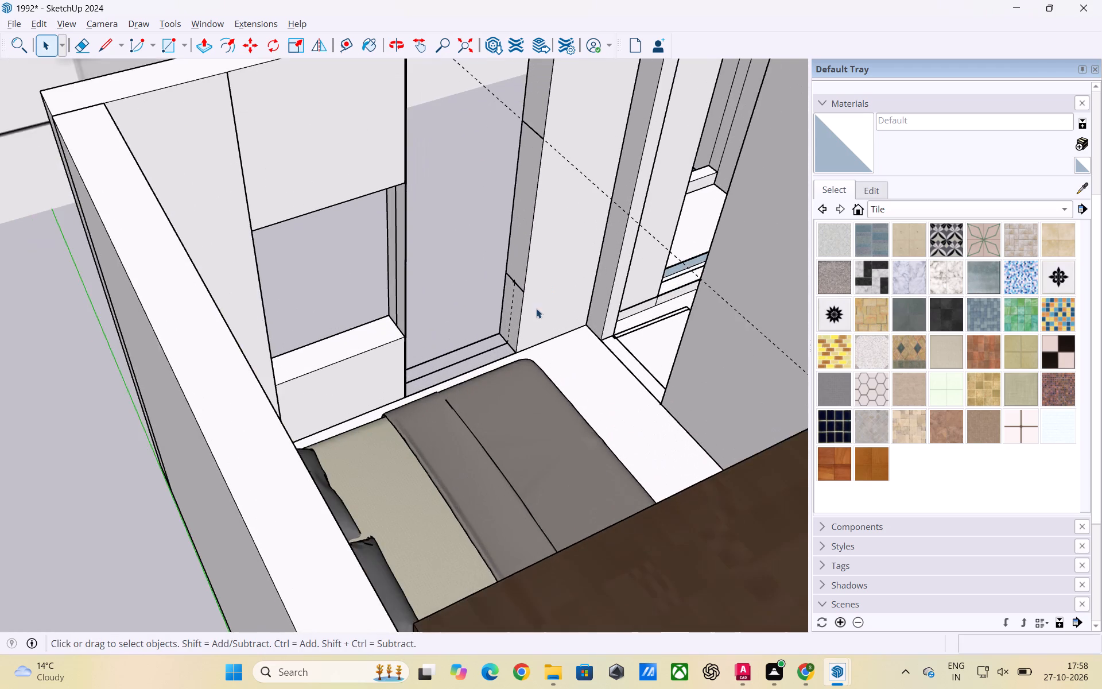
middle_drag(593, 311, 377, 326)
scroll(427, 306, up, 2)
middle_drag(417, 308, 579, 312)
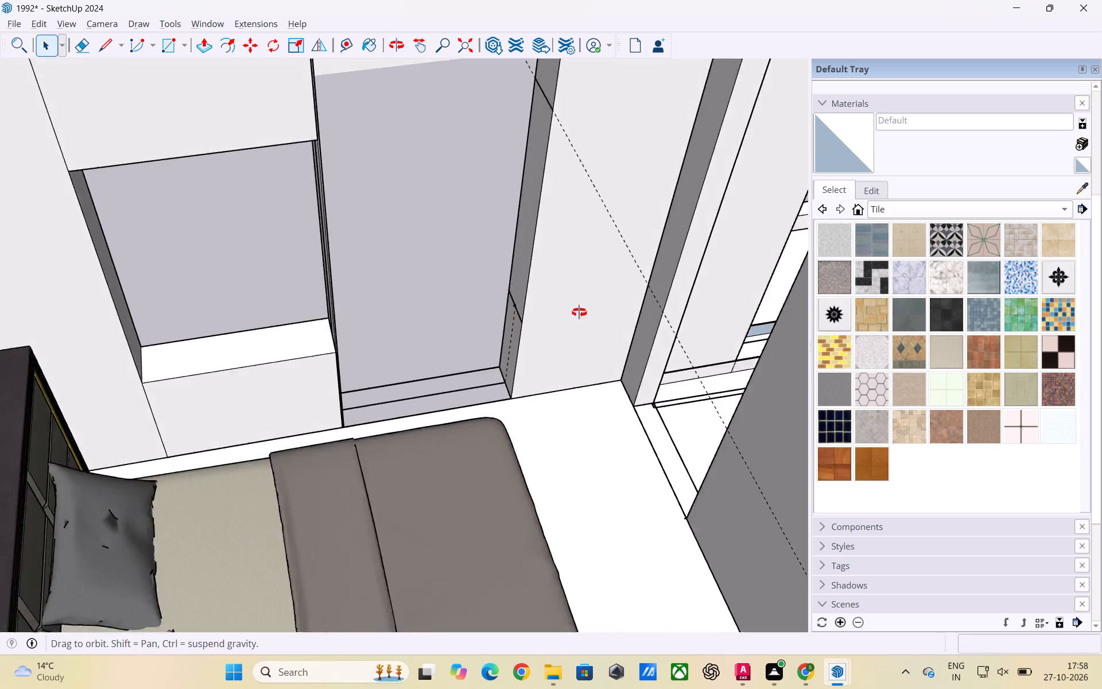
middle_drag(579, 312, 693, 314)
scroll(554, 296, down, 5)
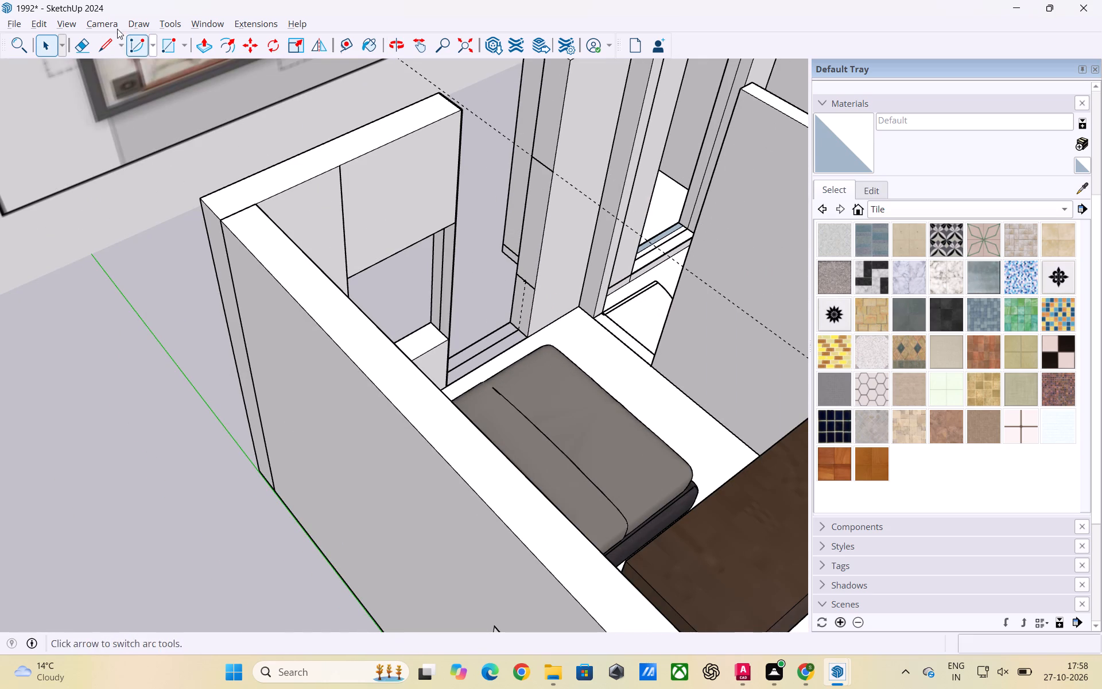
Delete all construction guides from the model.
click(36, 21)
click(99, 167)
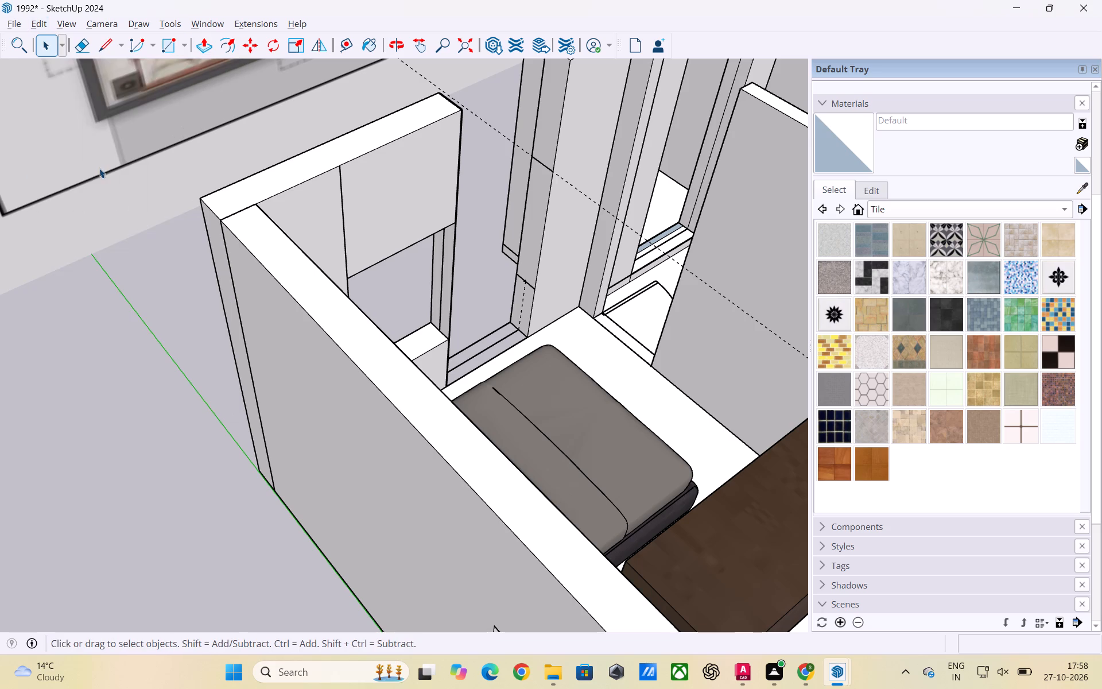
Open the divided wall group beside the grey-bed bedroom's opening, check how its faces select, and close the group.
scroll(391, 273, down, 5)
scroll(498, 167, up, 2)
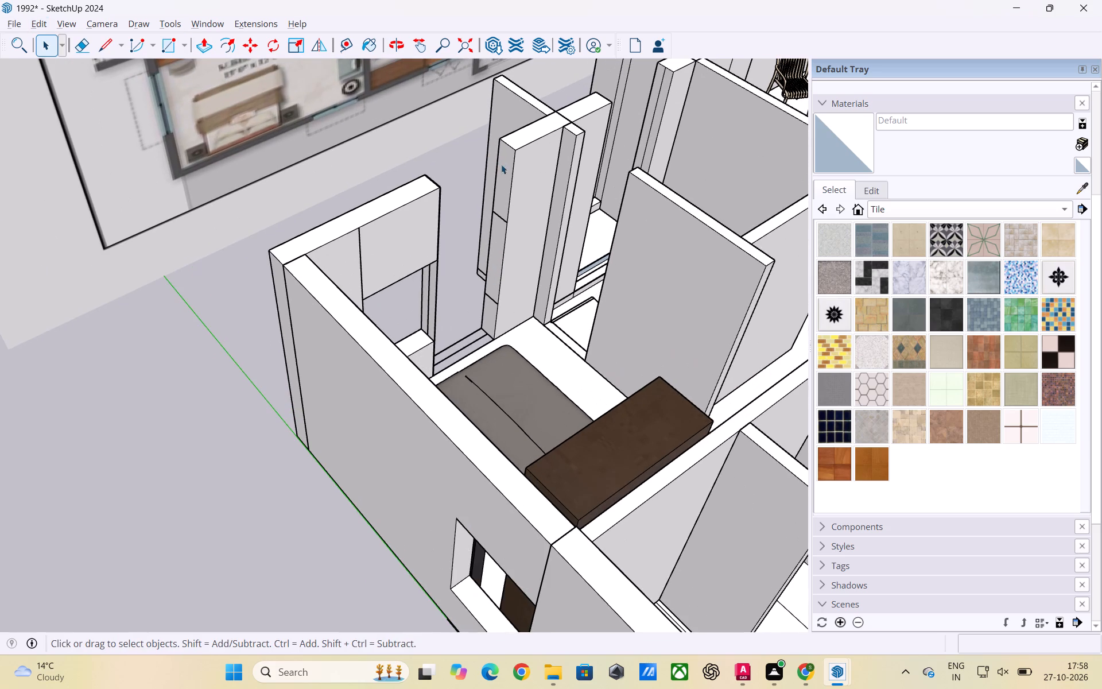
triple_click(505, 175)
click(505, 174)
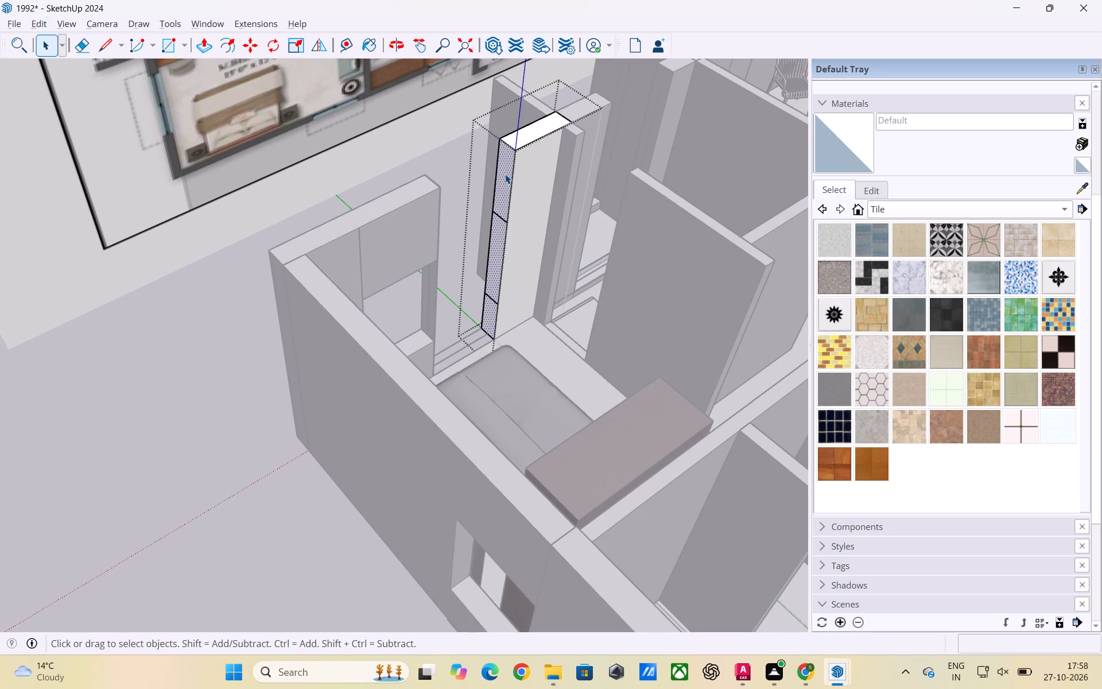
double_click(507, 179)
click(507, 181)
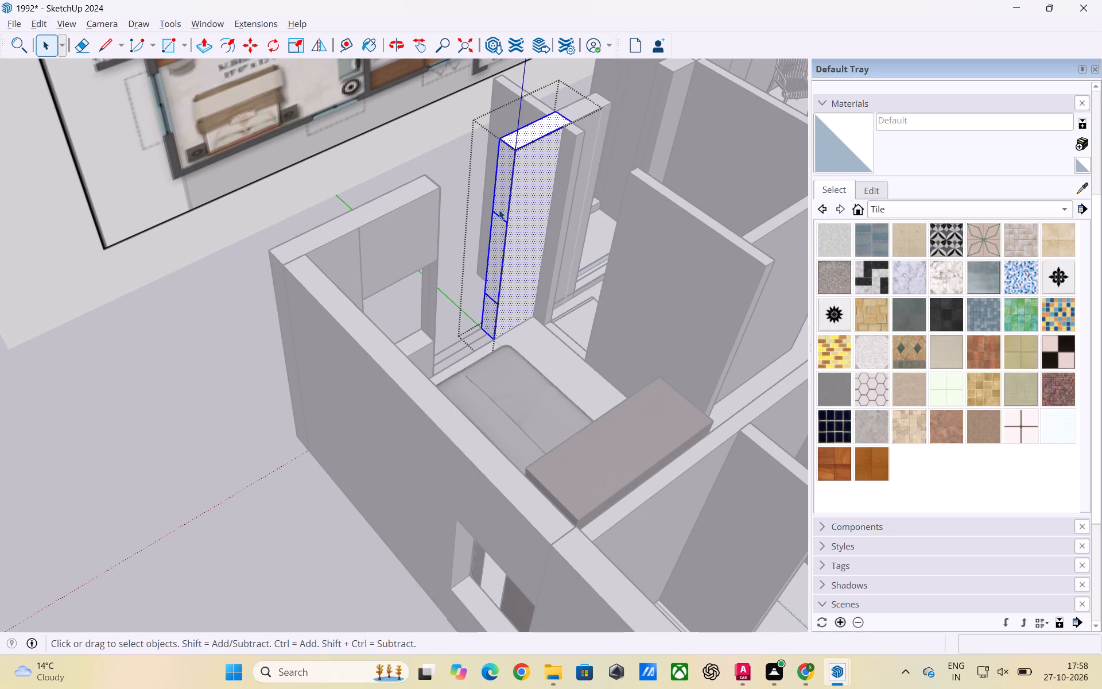
click(215, 258)
Delete both horizontal dividing edges from the wall end face beside the grey-bed bedroom's opening and close the wall group.
scroll(449, 253, up, 1)
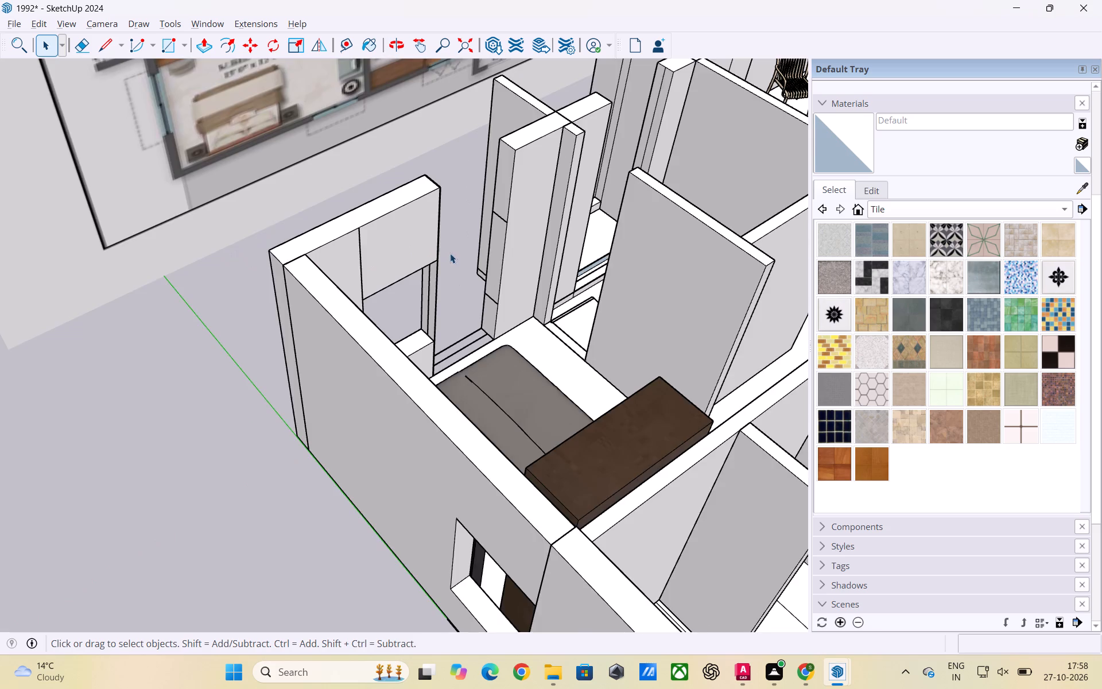
scroll(450, 253, up, 2)
middle_drag(512, 278, 389, 303)
scroll(417, 294, up, 2)
middle_drag(419, 377, 547, 363)
scroll(524, 366, up, 1)
scroll(517, 339, down, 5)
click(519, 327)
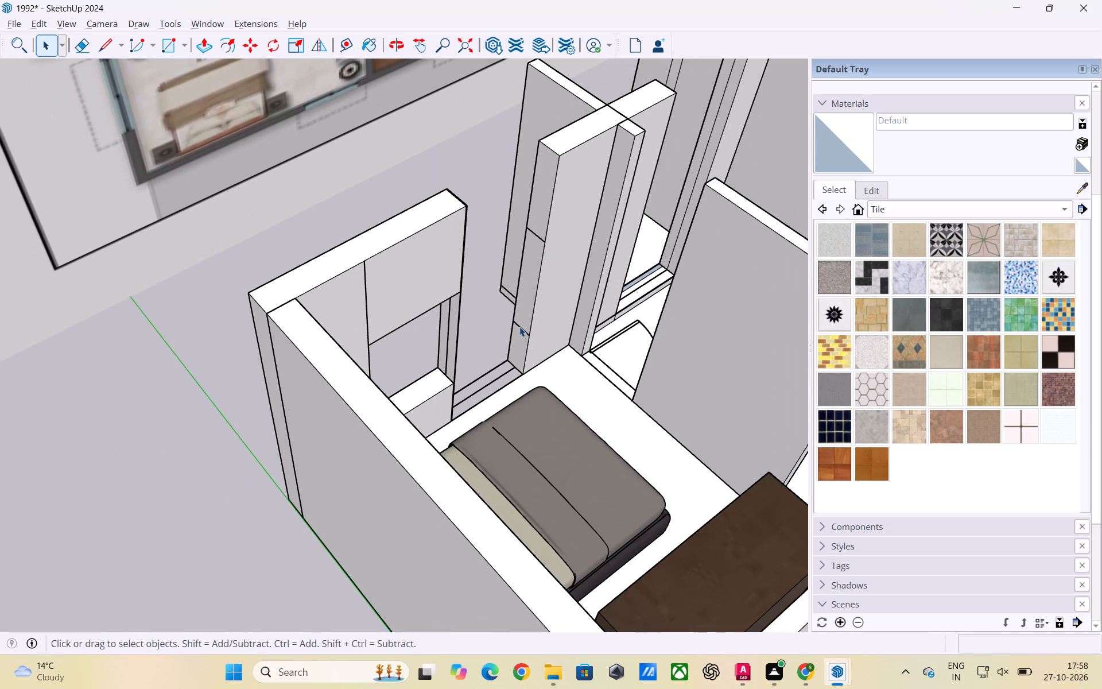
double_click(519, 327)
click(520, 327)
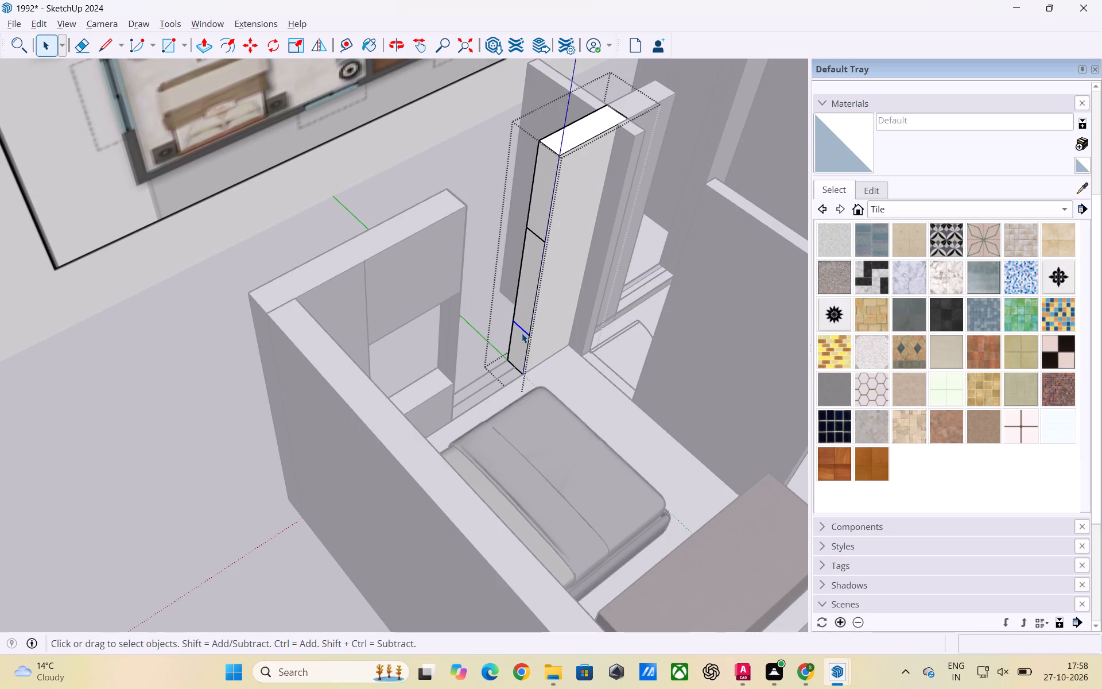
key(Delete)
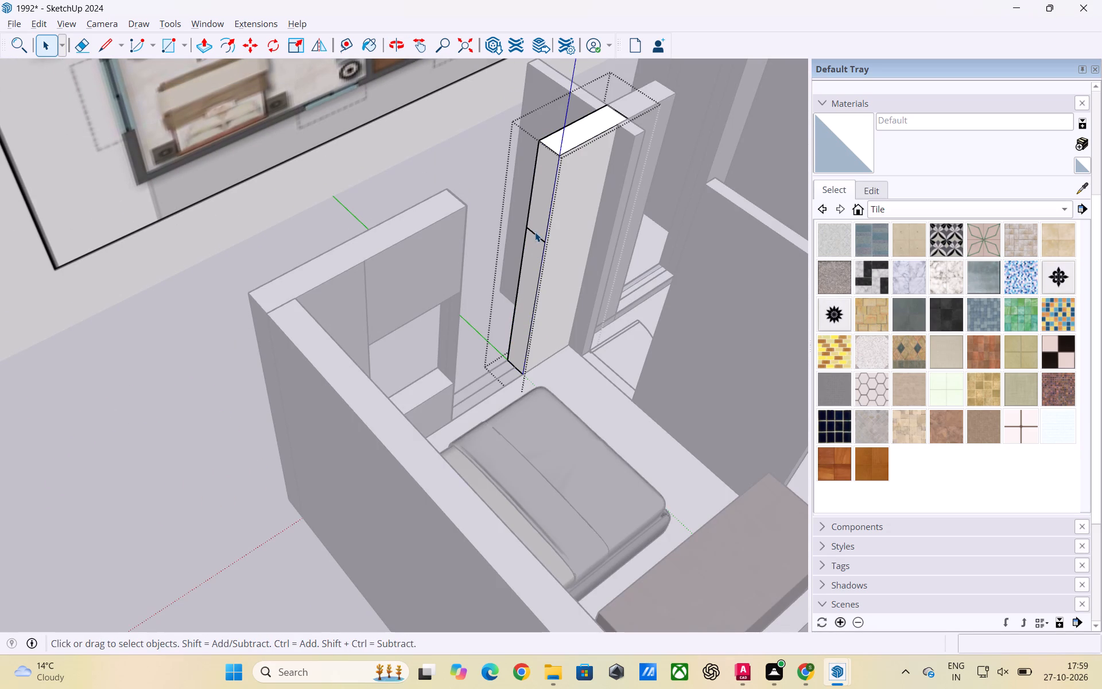
click(535, 233)
key(Delete)
click(472, 154)
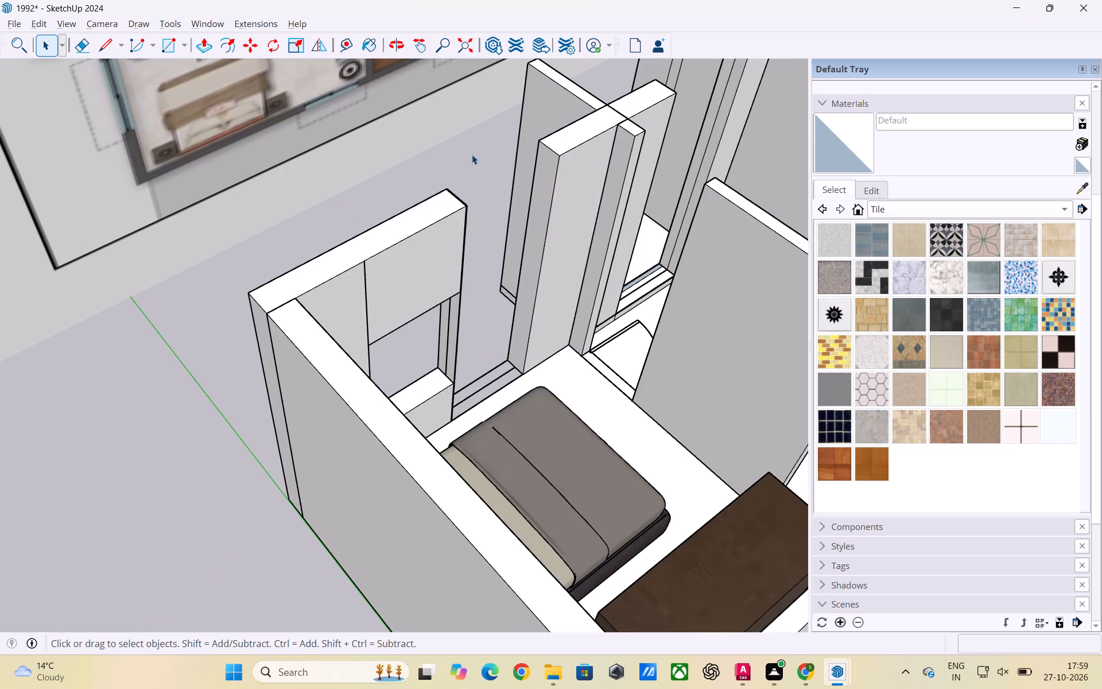
Examine the grey-bed bedroom's opening and the adjoining window wall from inside the house.
scroll(498, 177, up, 3)
scroll(502, 178, down, 6)
middle_drag(565, 246, 378, 243)
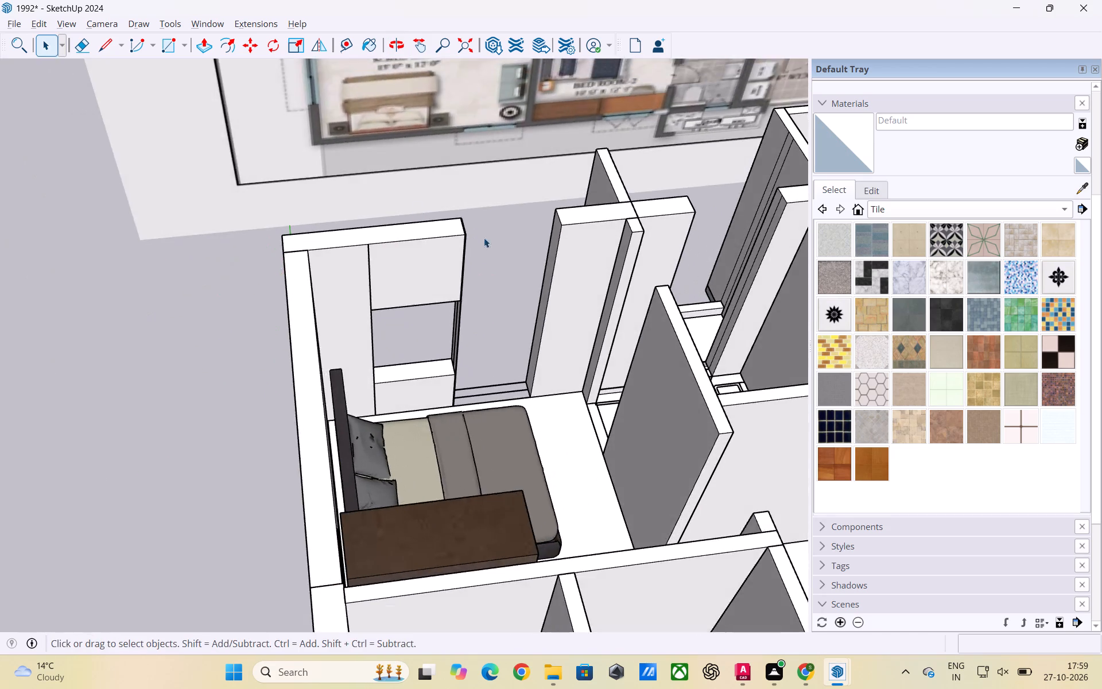
scroll(486, 238, up, 3)
middle_drag(509, 274, 379, 264)
scroll(440, 278, up, 3)
middle_drag(460, 309, 361, 282)
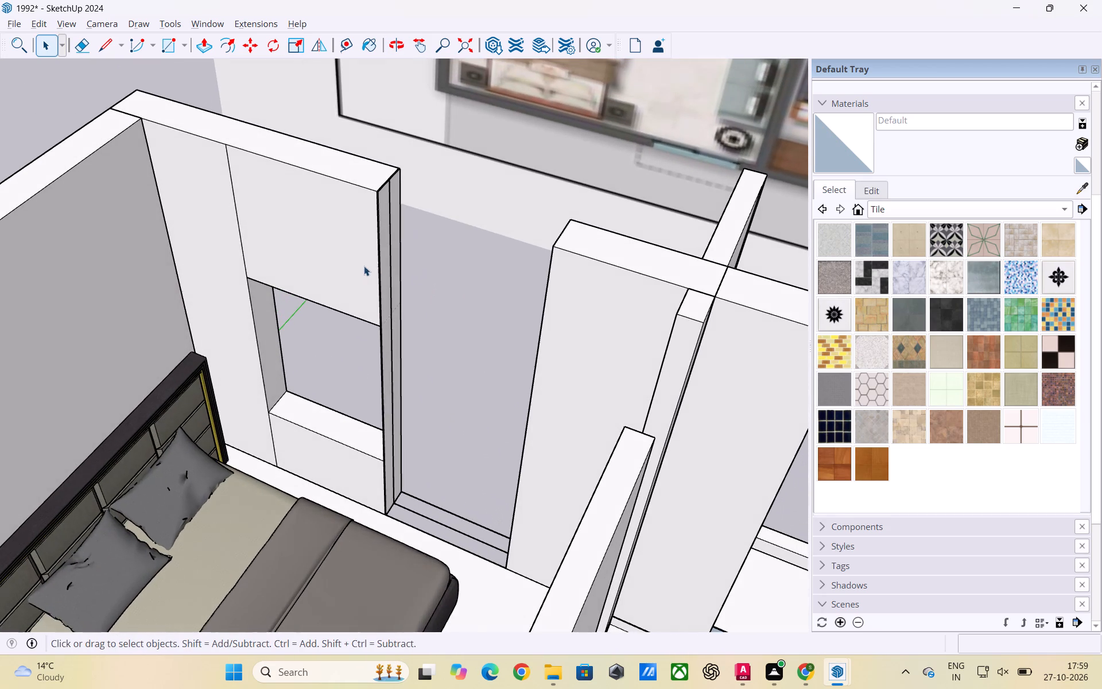
scroll(417, 274, up, 2)
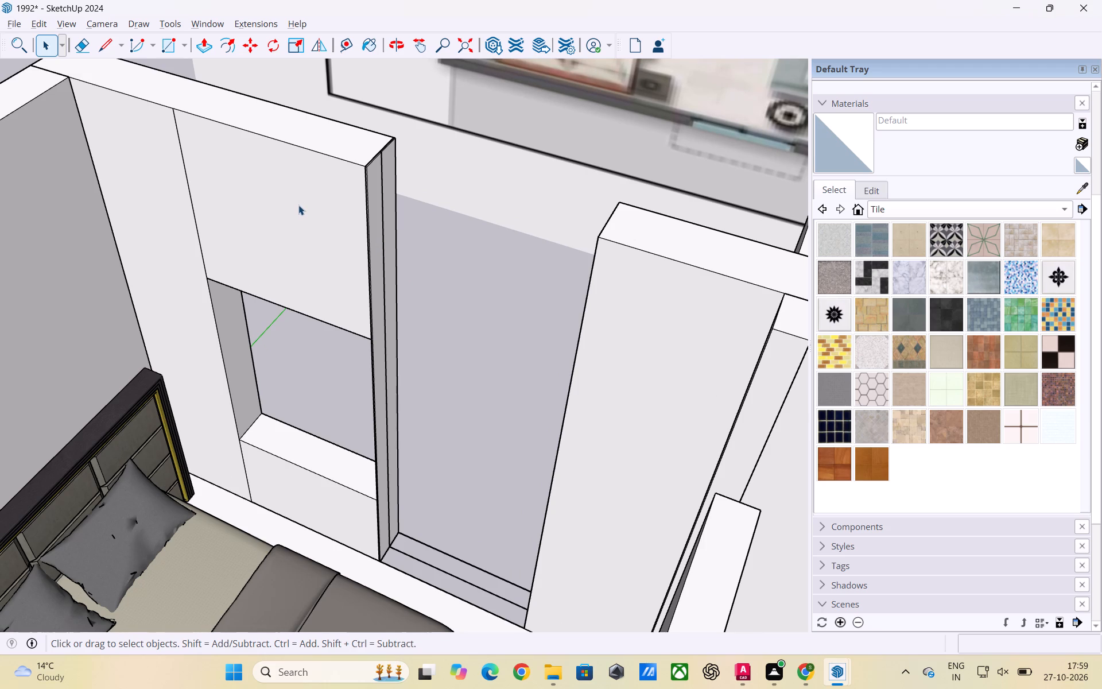
scroll(298, 205, down, 7)
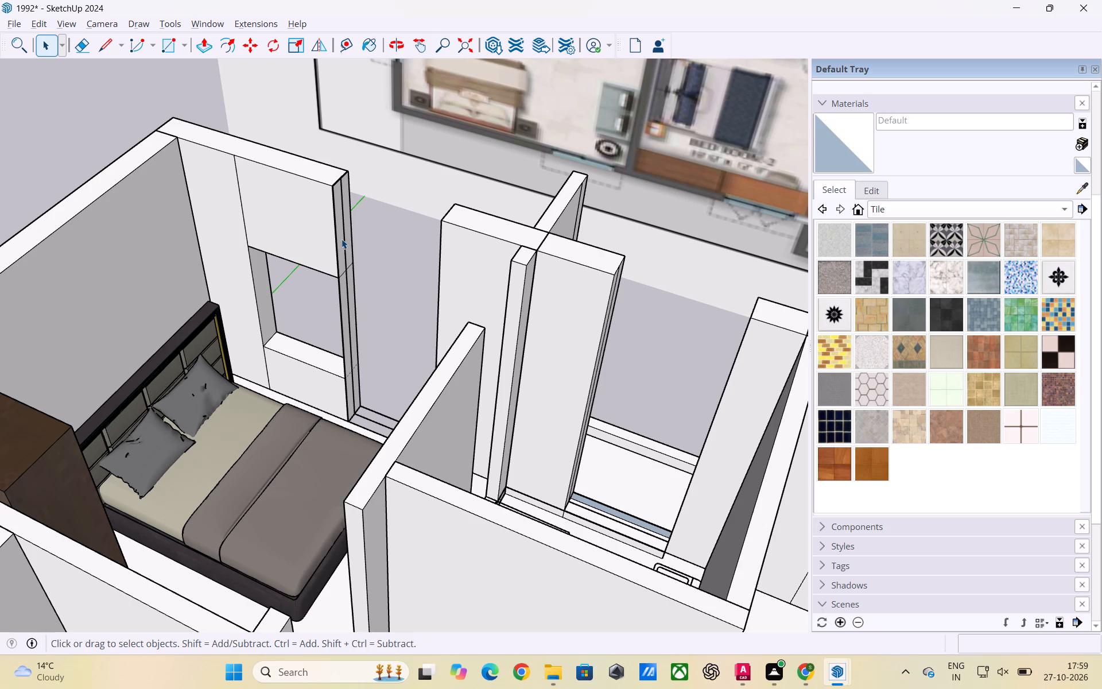
scroll(433, 207, down, 2)
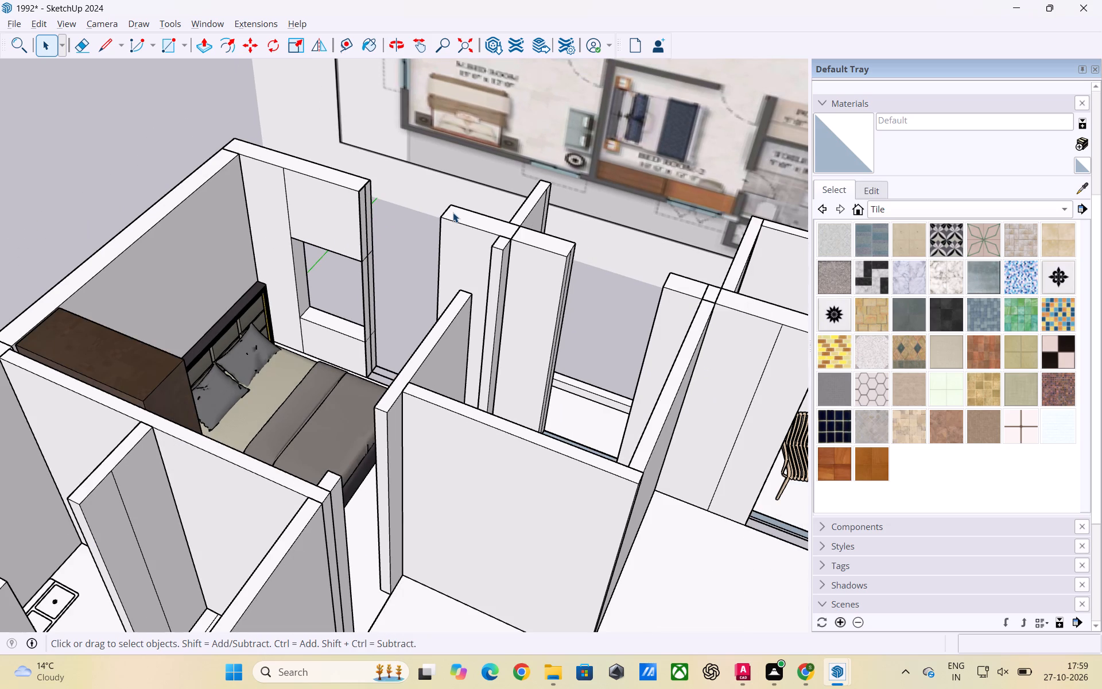
scroll(453, 212, down, 2)
scroll(424, 264, down, 6)
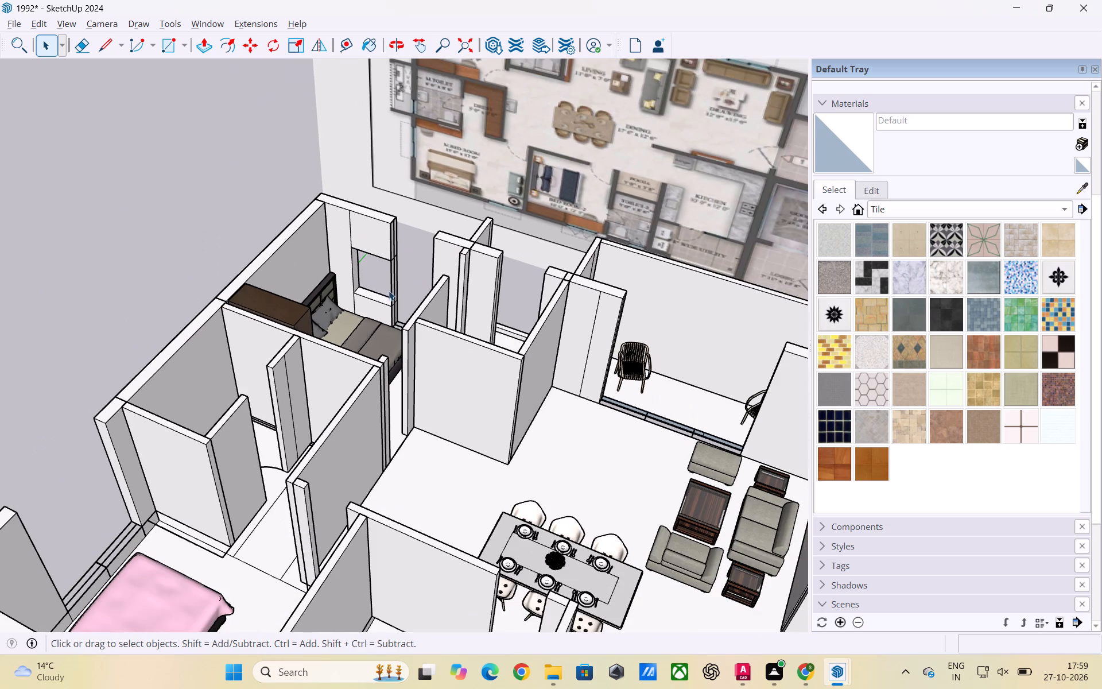
Examine the wall end and opening of the grey-bed bedroom from the exterior side at several angles and distances.
middle_drag(389, 292, 657, 302)
scroll(443, 281, up, 3)
scroll(394, 292, up, 1)
scroll(443, 280, down, 2)
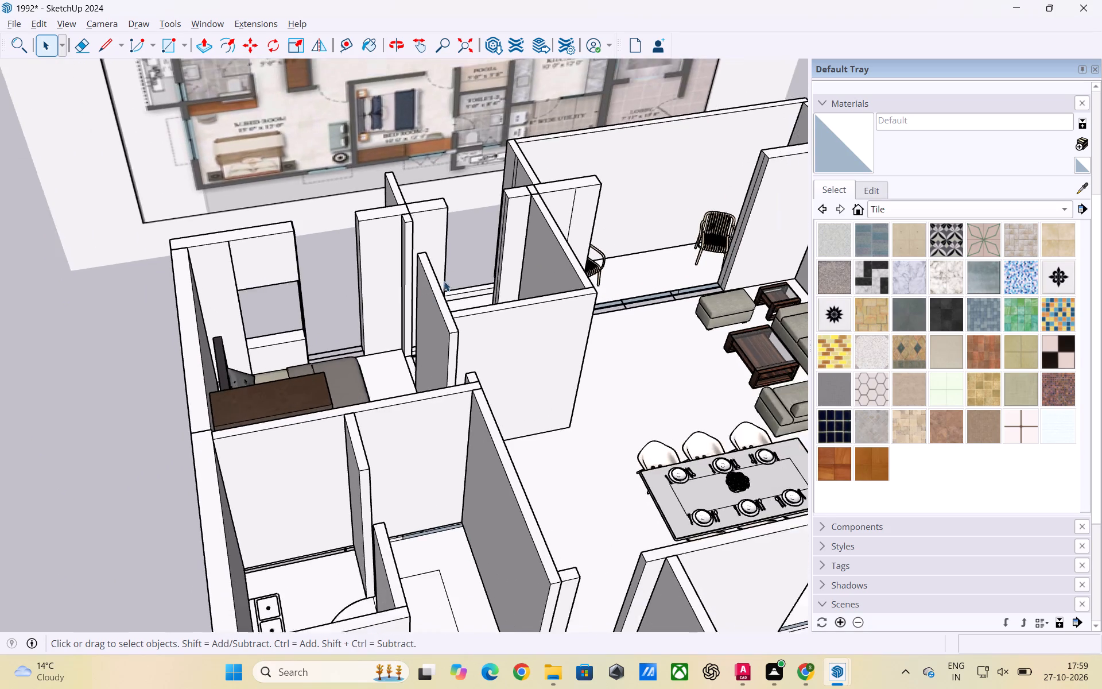
scroll(444, 281, down, 3)
middle_drag(388, 289, 594, 305)
scroll(365, 291, up, 3)
middle_drag(303, 308, 503, 316)
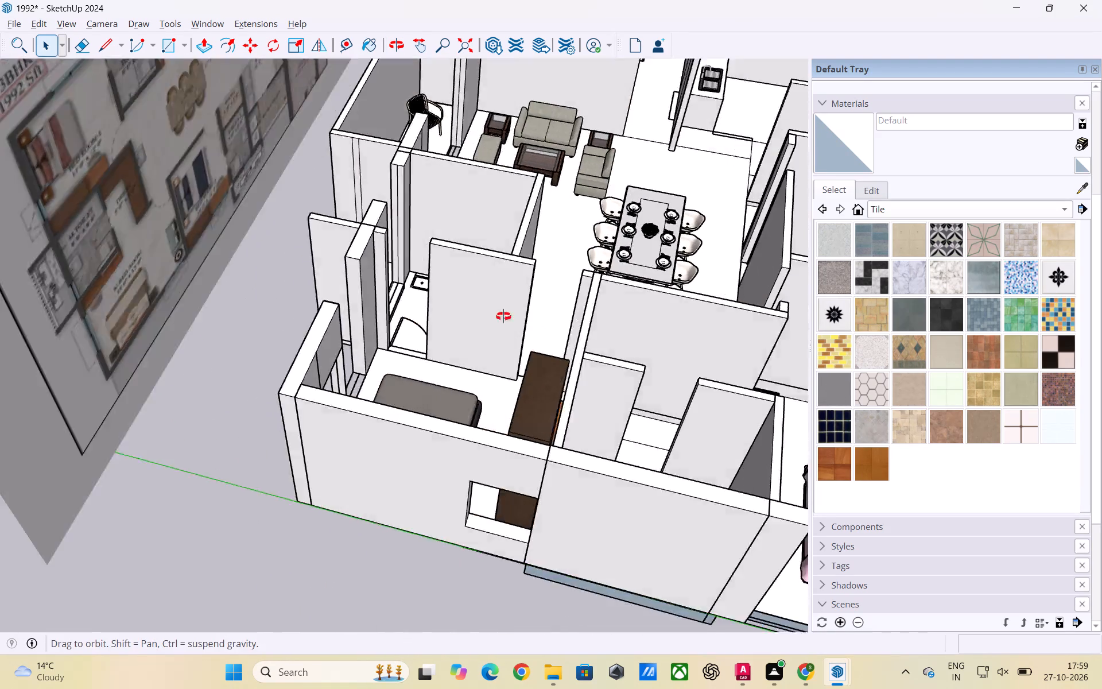
middle_drag(503, 316, 527, 311)
scroll(351, 291, up, 5)
middle_drag(358, 315, 508, 323)
scroll(358, 315, down, 1)
scroll(396, 317, up, 3)
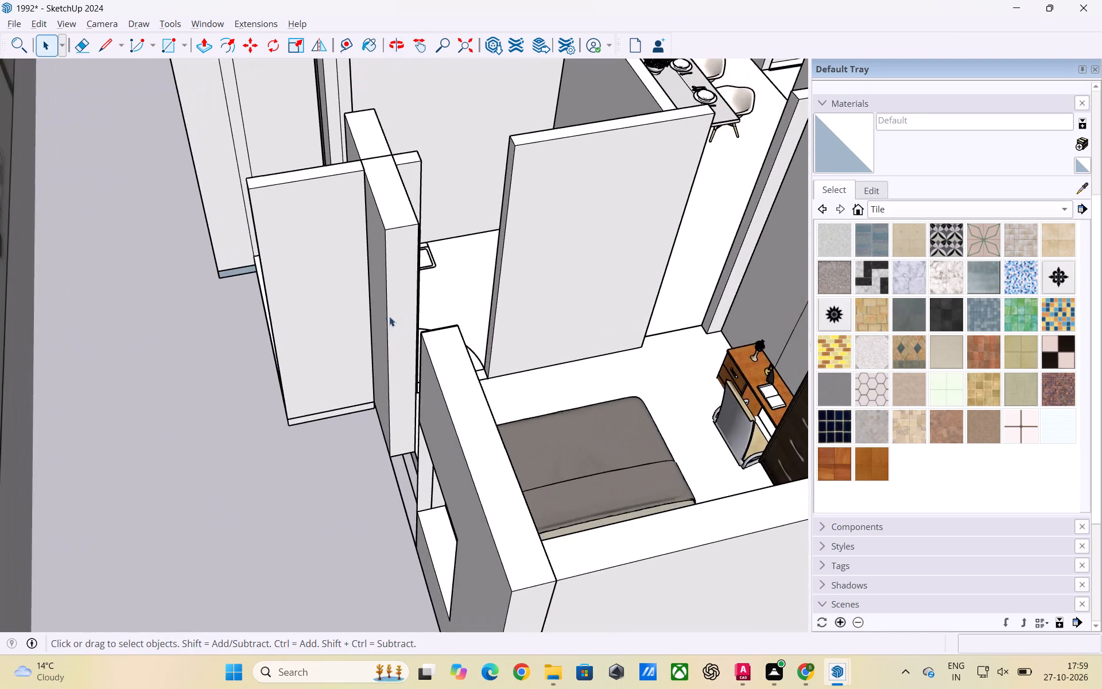
middle_drag(276, 319, 436, 339)
scroll(474, 327, up, 3)
middle_drag(494, 342, 390, 339)
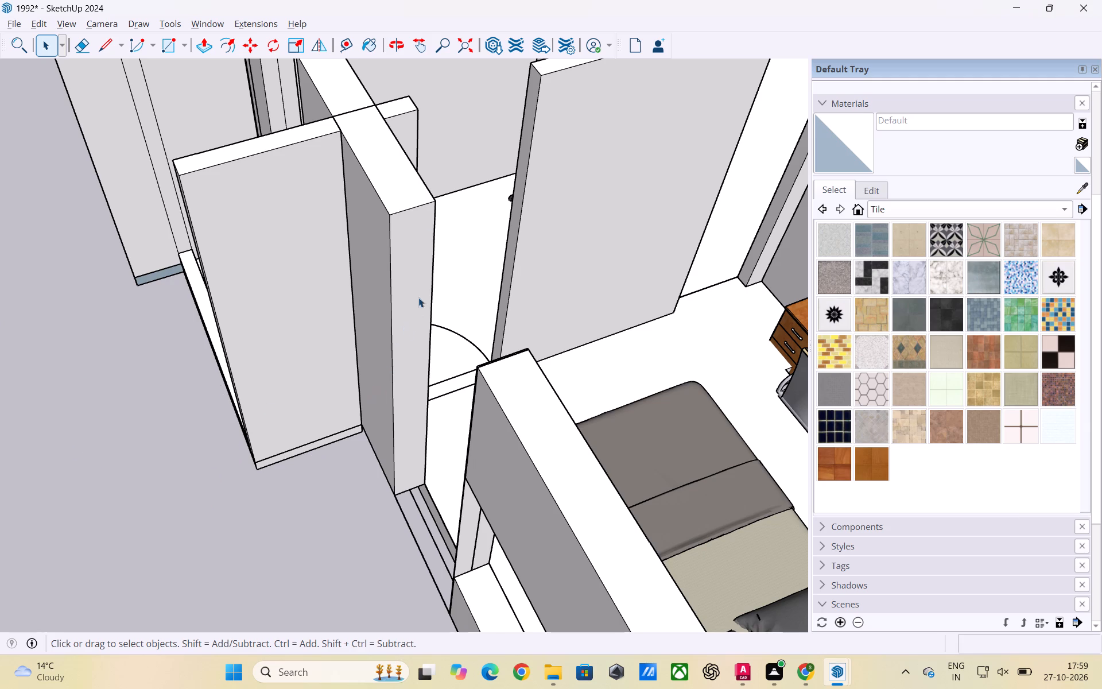
scroll(418, 297, down, 4)
scroll(458, 352, down, 2)
scroll(432, 304, up, 6)
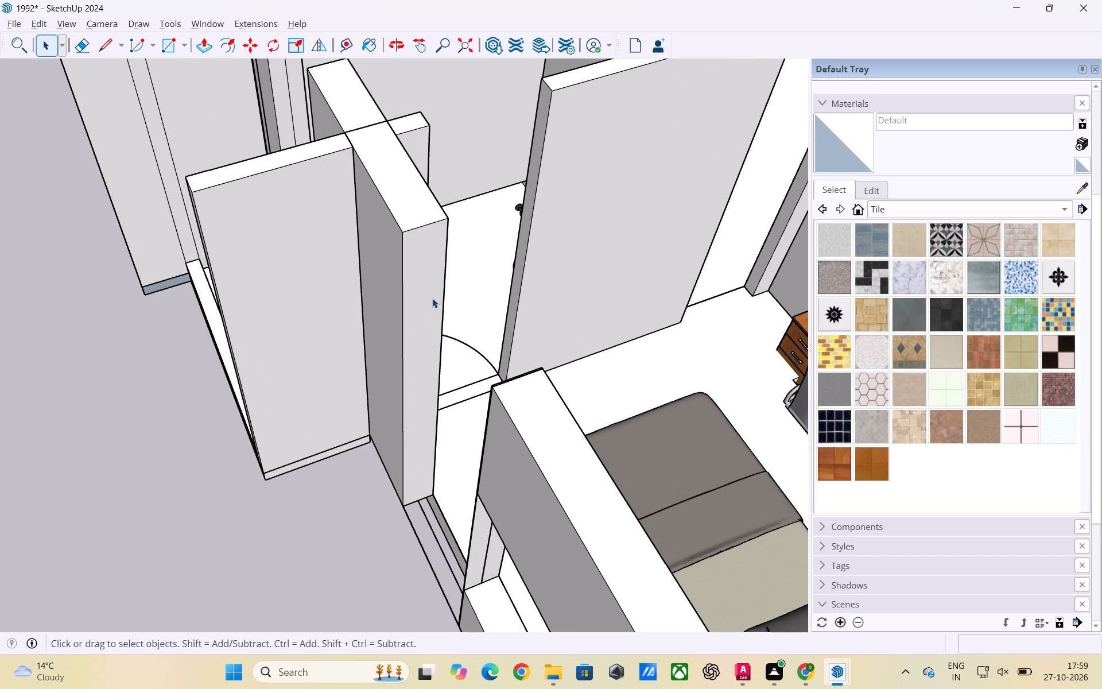
scroll(432, 298, down, 7)
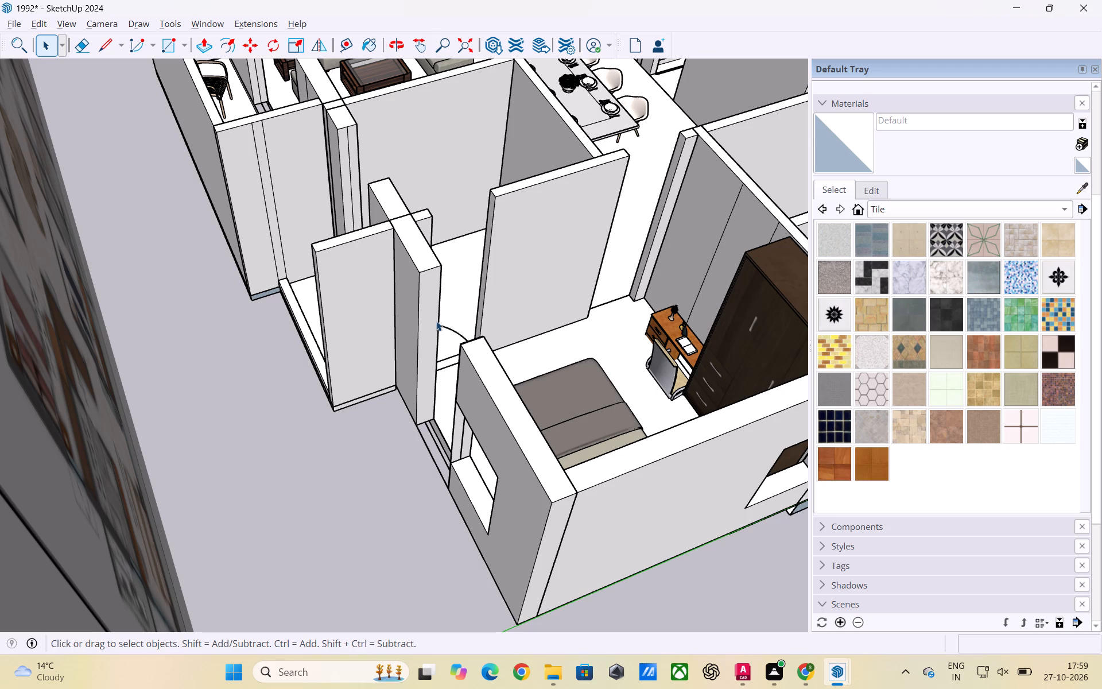
scroll(436, 321, up, 2)
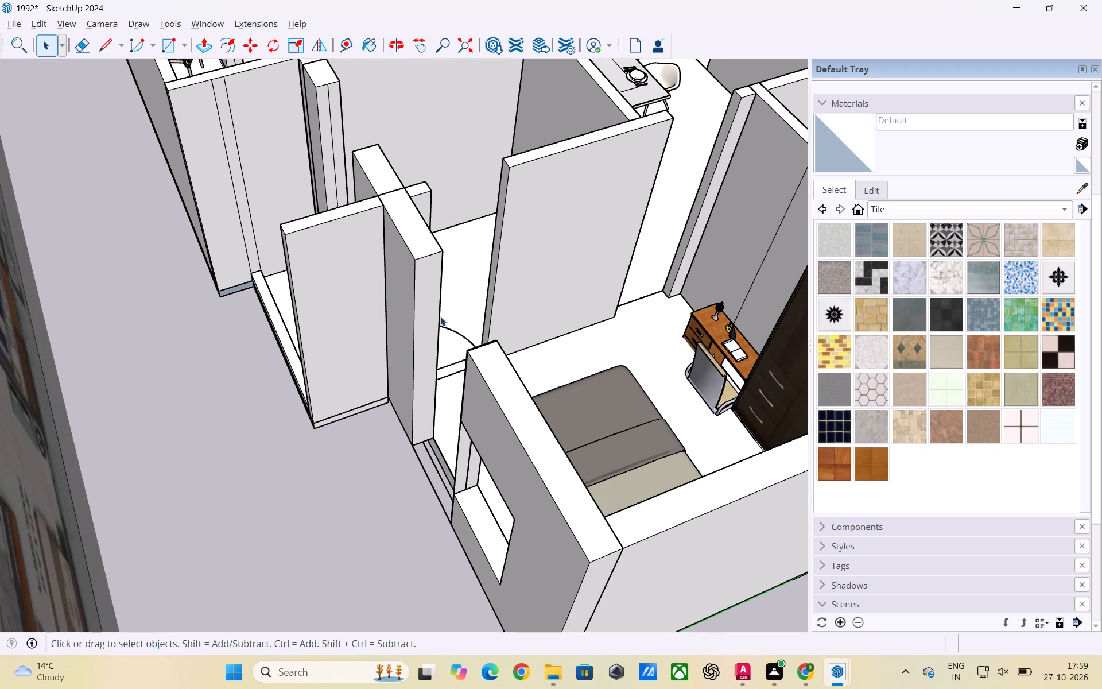
scroll(441, 317, down, 1)
middle_drag(430, 334, 430, 288)
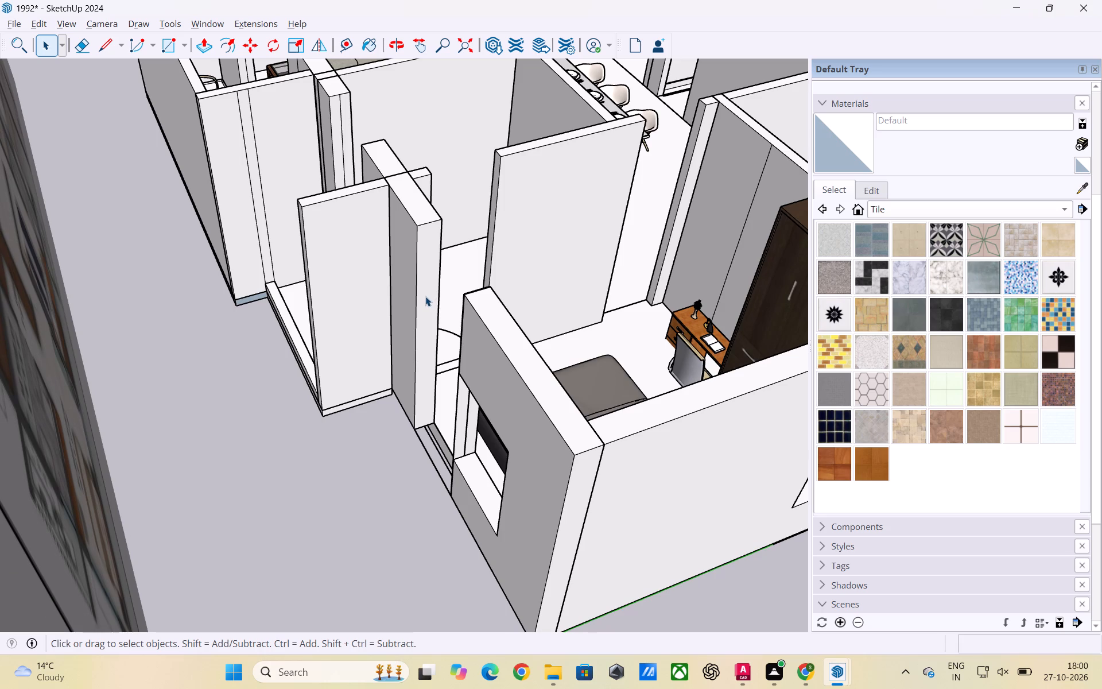
scroll(425, 296, up, 1)
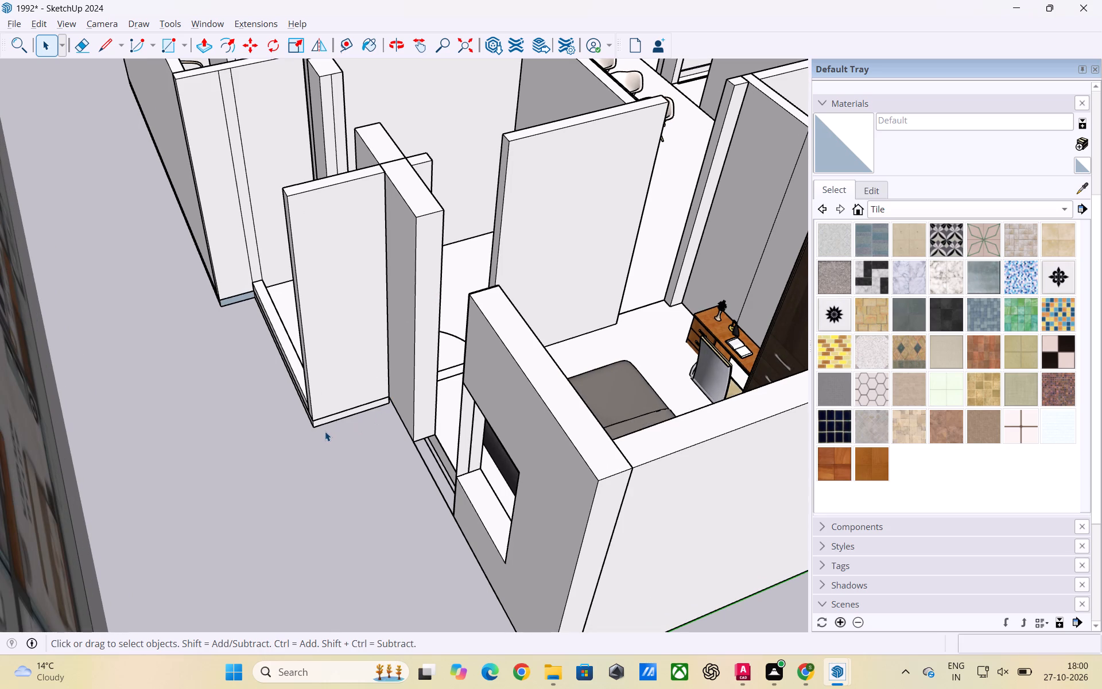
scroll(367, 485, down, 1)
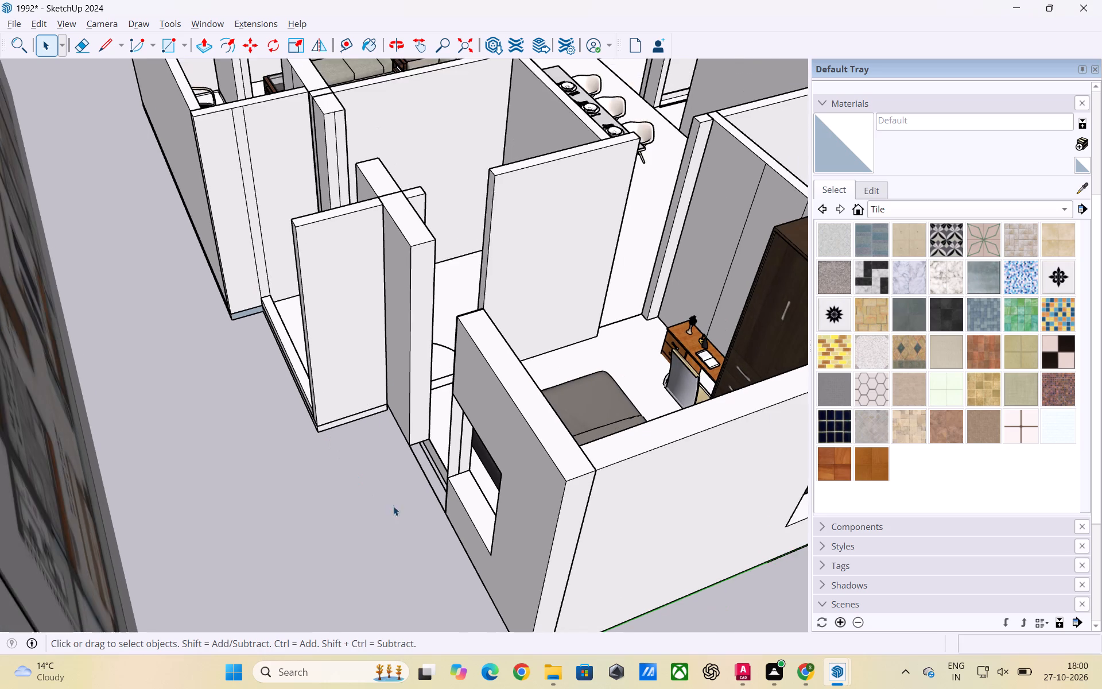
scroll(393, 506, down, 3)
scroll(637, 509, down, 2)
middle_drag(684, 523, 507, 516)
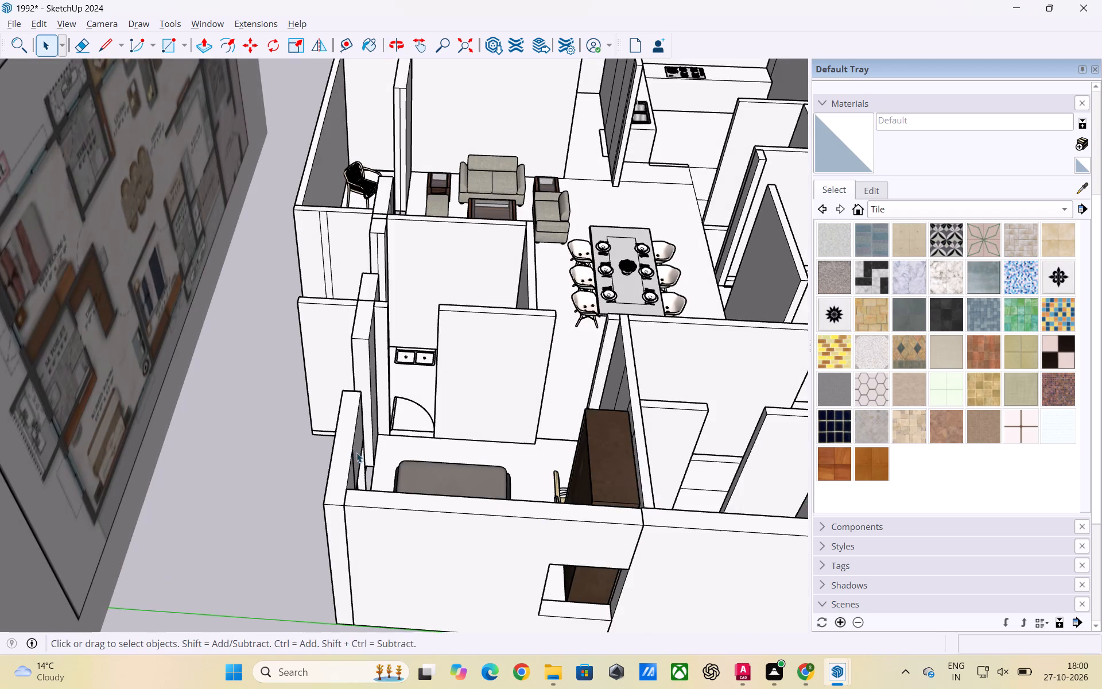
scroll(353, 456, up, 2)
middle_drag(281, 470, 424, 475)
scroll(453, 373, up, 5)
scroll(452, 449, up, 2)
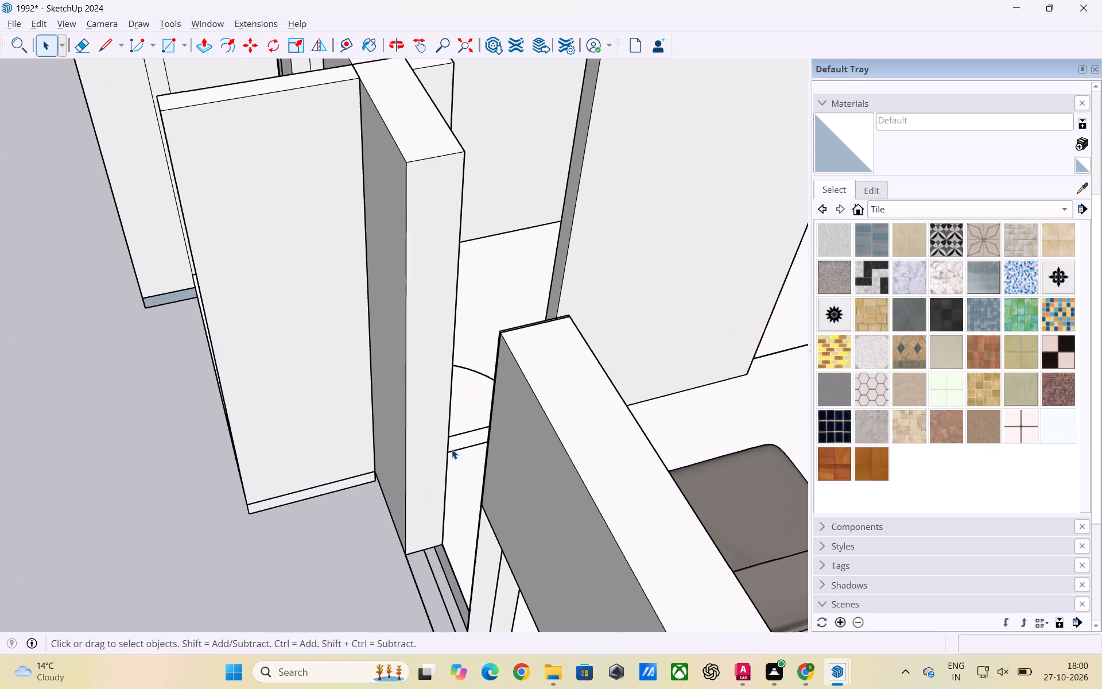
scroll(452, 449, up, 1)
scroll(440, 435, down, 4)
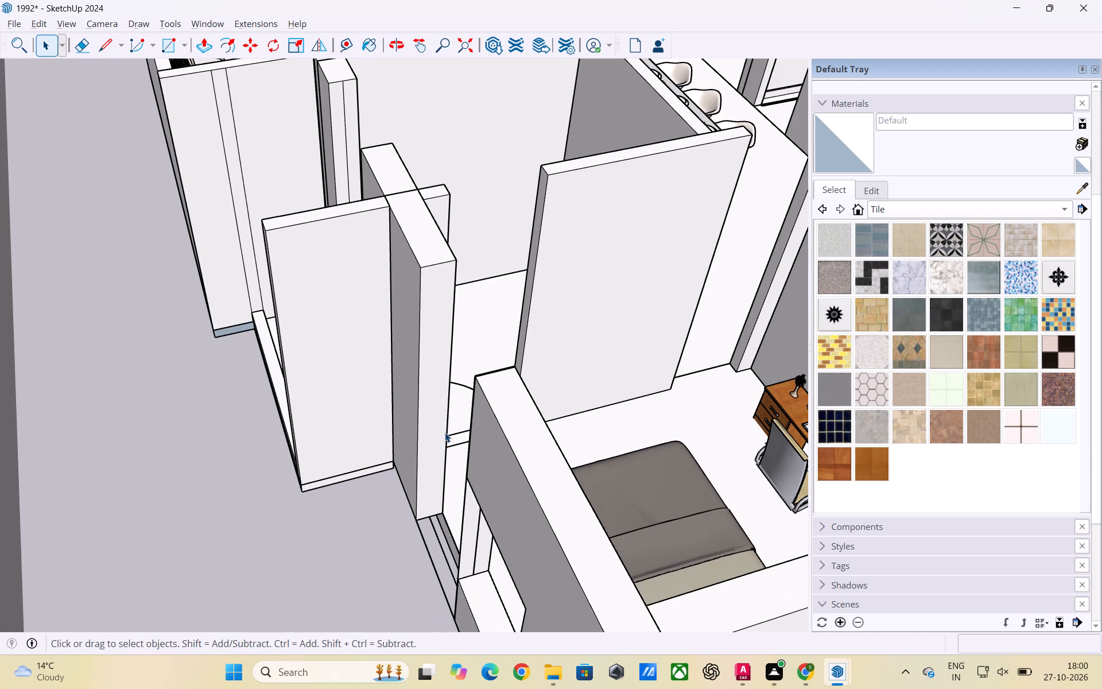
scroll(445, 432, down, 4)
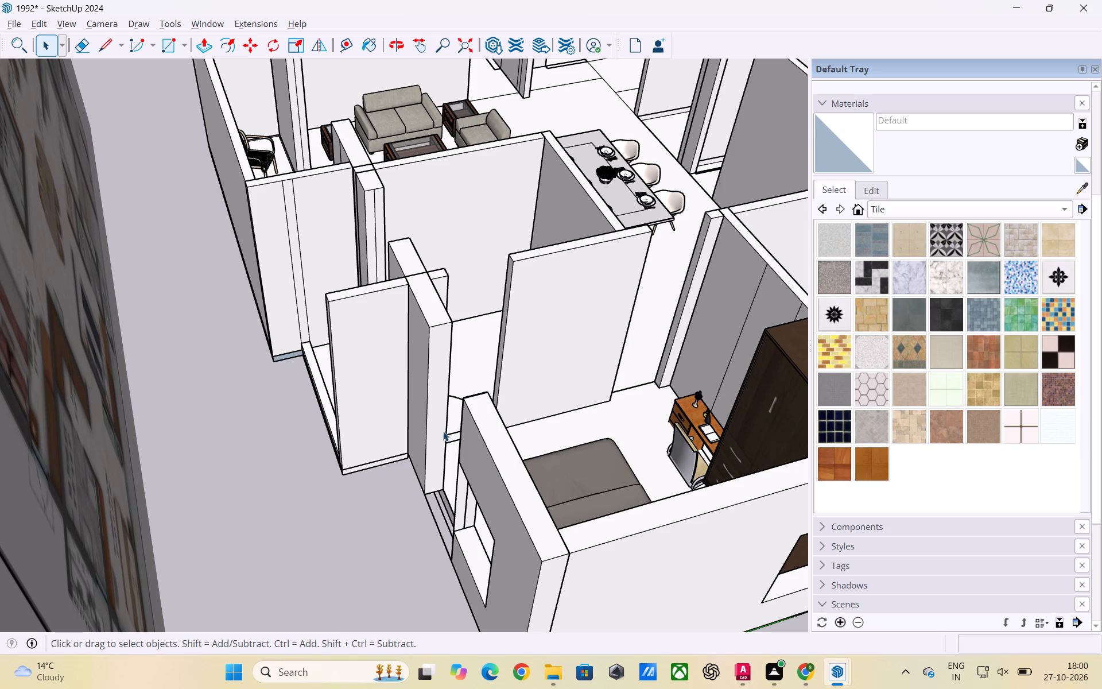
Review the whole furnished house layout from above, including the dining area and kitchen passage.
scroll(344, 420, down, 7)
scroll(294, 406, down, 2)
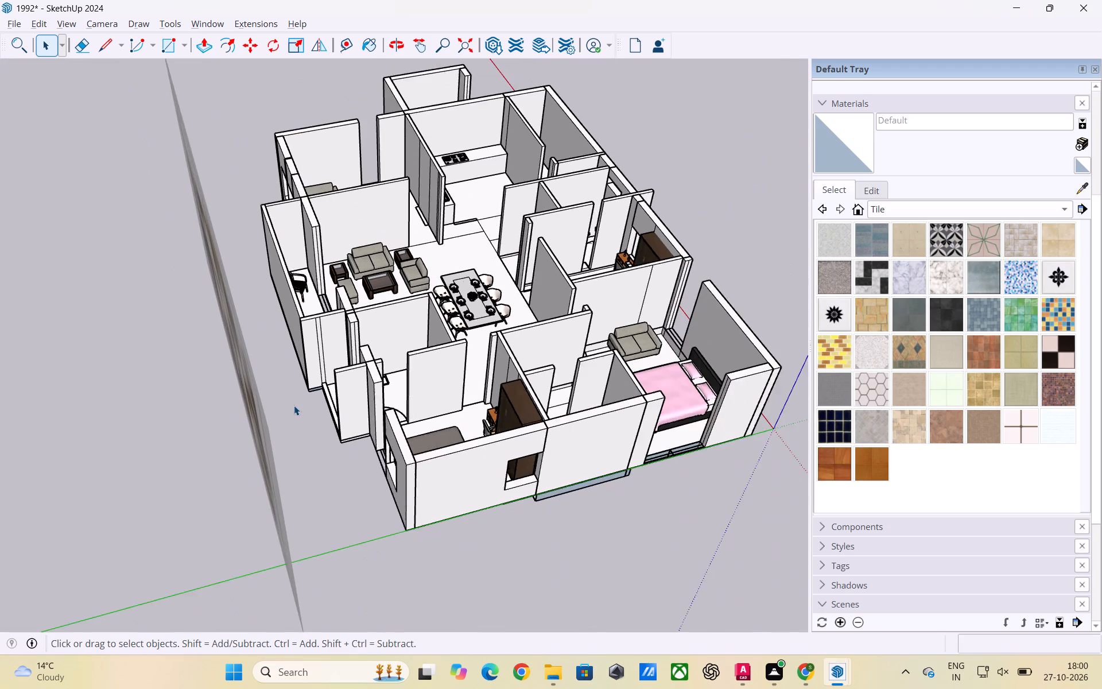
scroll(294, 405, down, 3)
middle_drag(447, 436, 311, 522)
scroll(484, 460, up, 2)
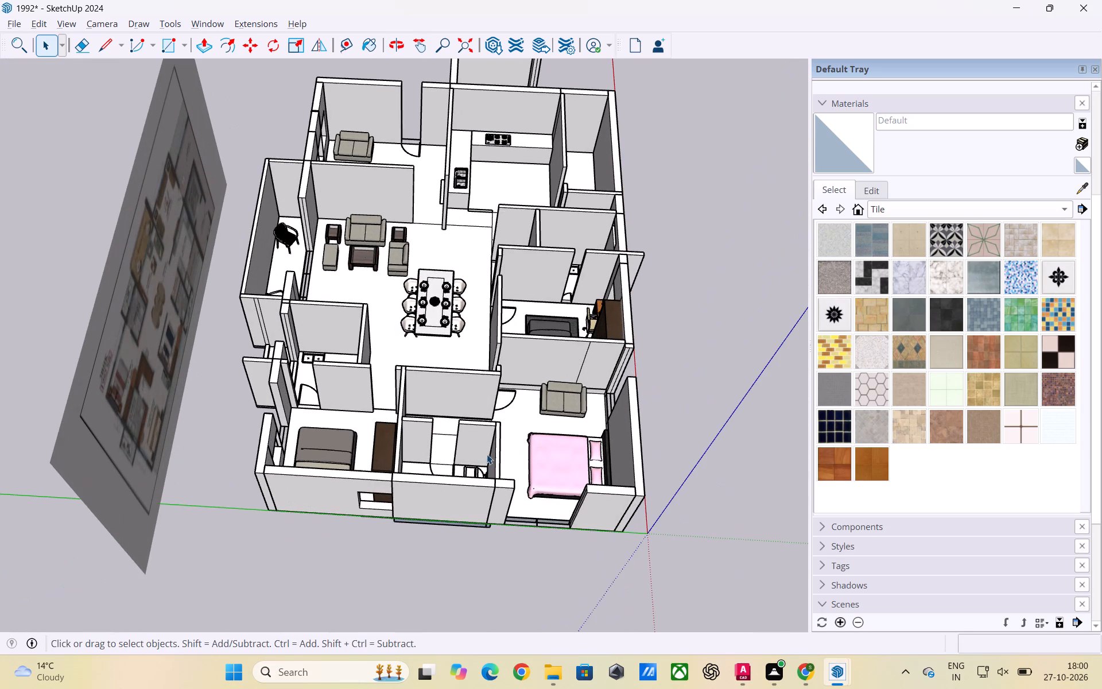
scroll(505, 326, down, 3)
middle_drag(507, 357, 513, 514)
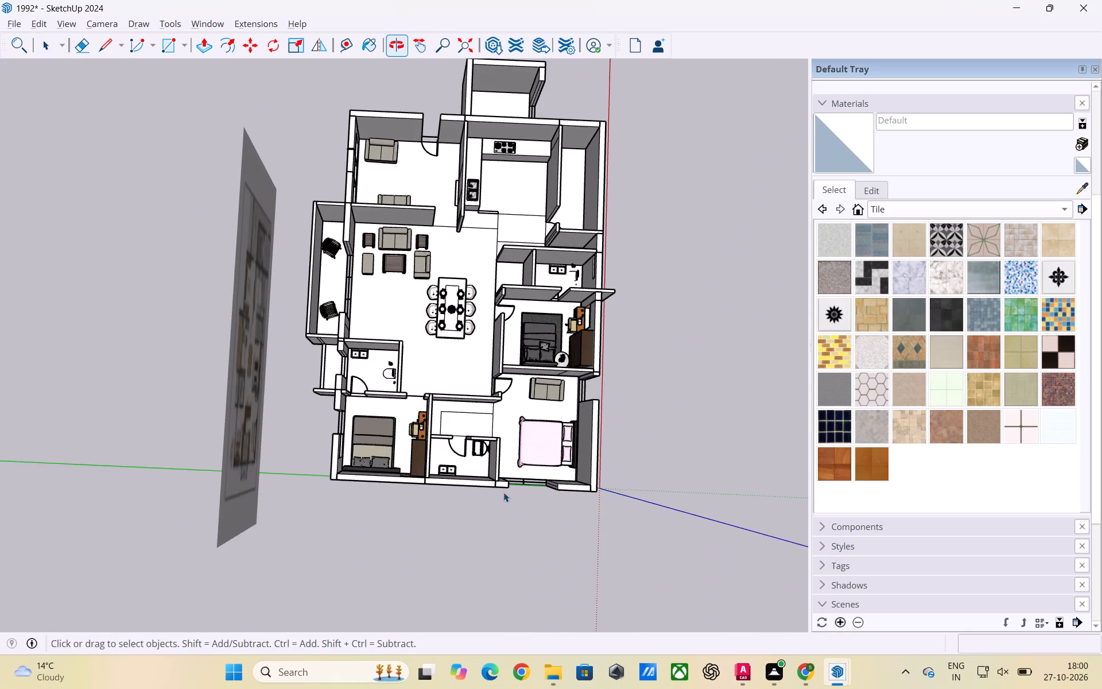
scroll(506, 283, up, 1)
scroll(521, 176, up, 1)
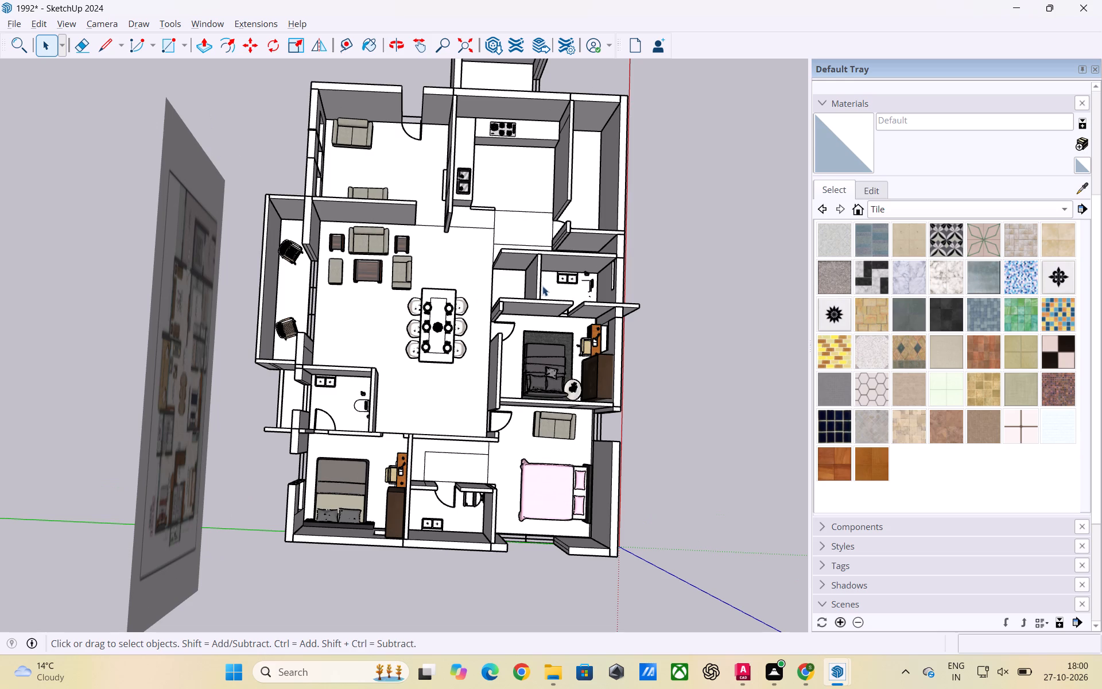
scroll(496, 195, up, 9)
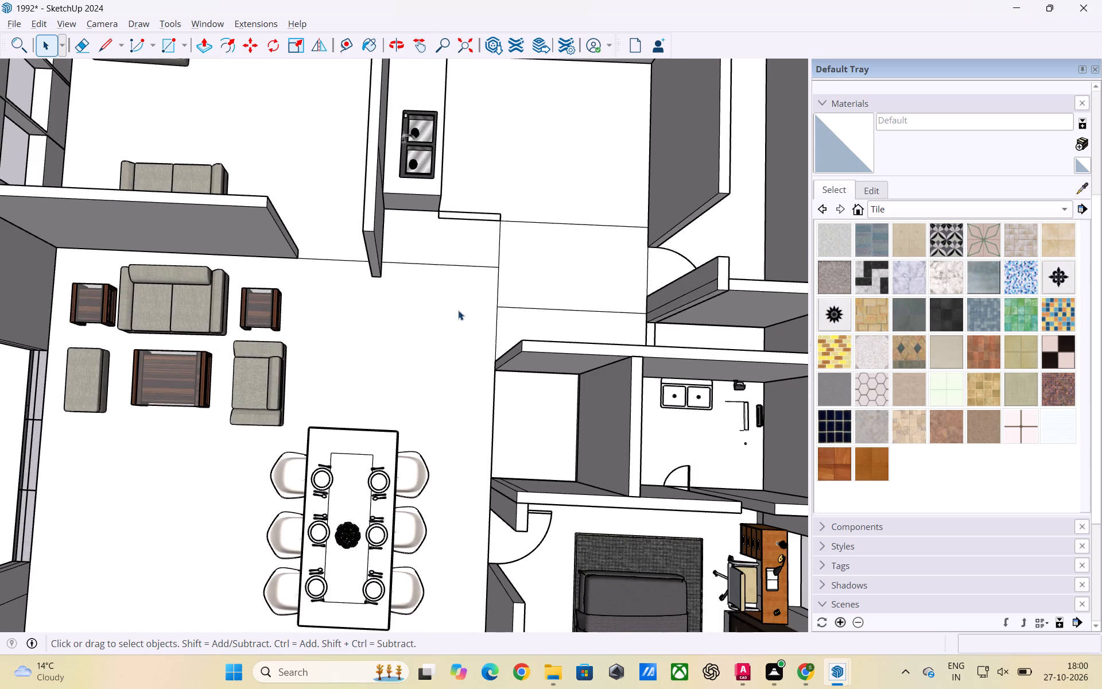
scroll(456, 329, down, 10)
middle_drag(413, 271, 486, 239)
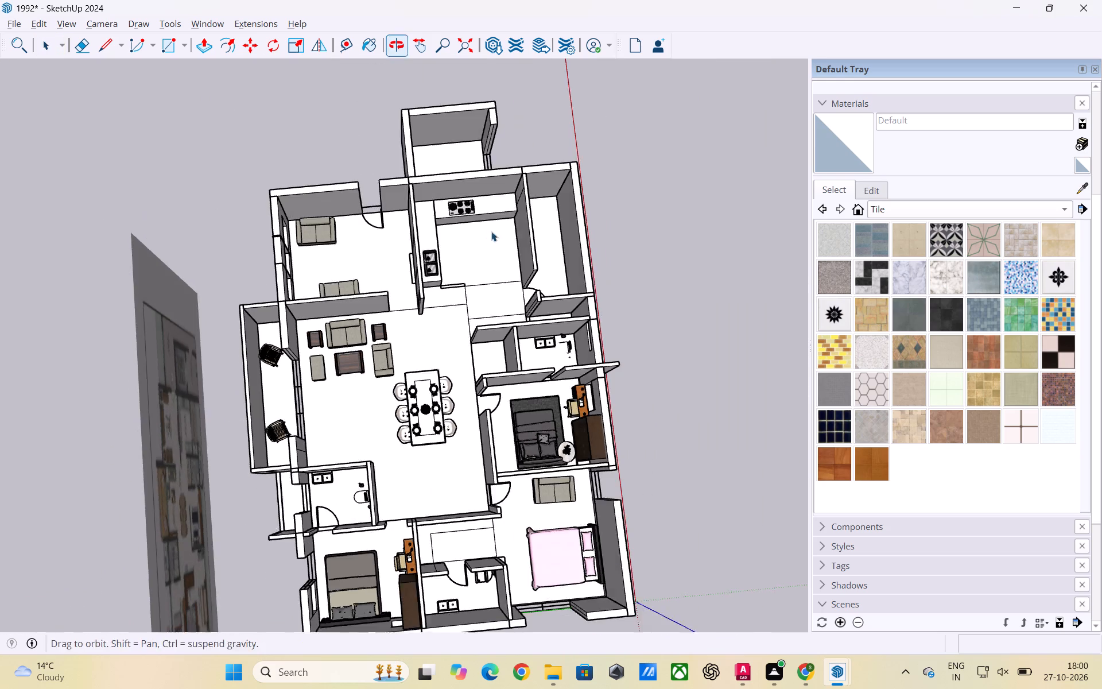
Review the whole furnished house layout from above, turning around the living, dining and kitchen areas.
scroll(392, 263, up, 3)
middle_drag(379, 286, 469, 260)
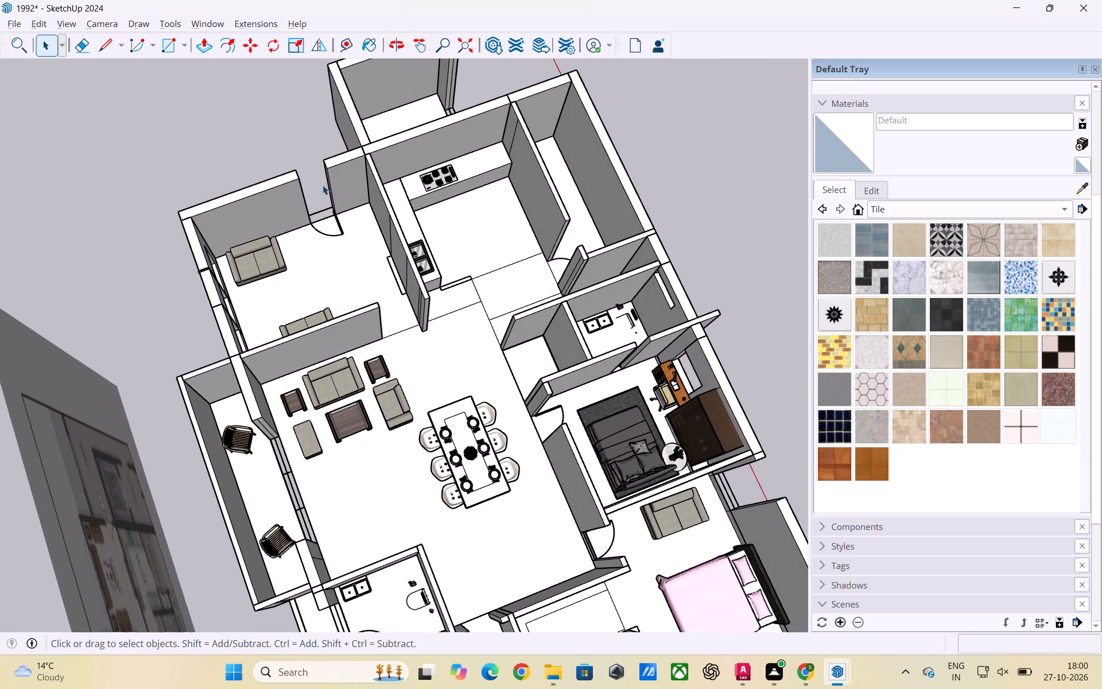
scroll(300, 175, up, 6)
scroll(320, 223, up, 3)
middle_drag(322, 223, 337, 288)
scroll(334, 273, down, 8)
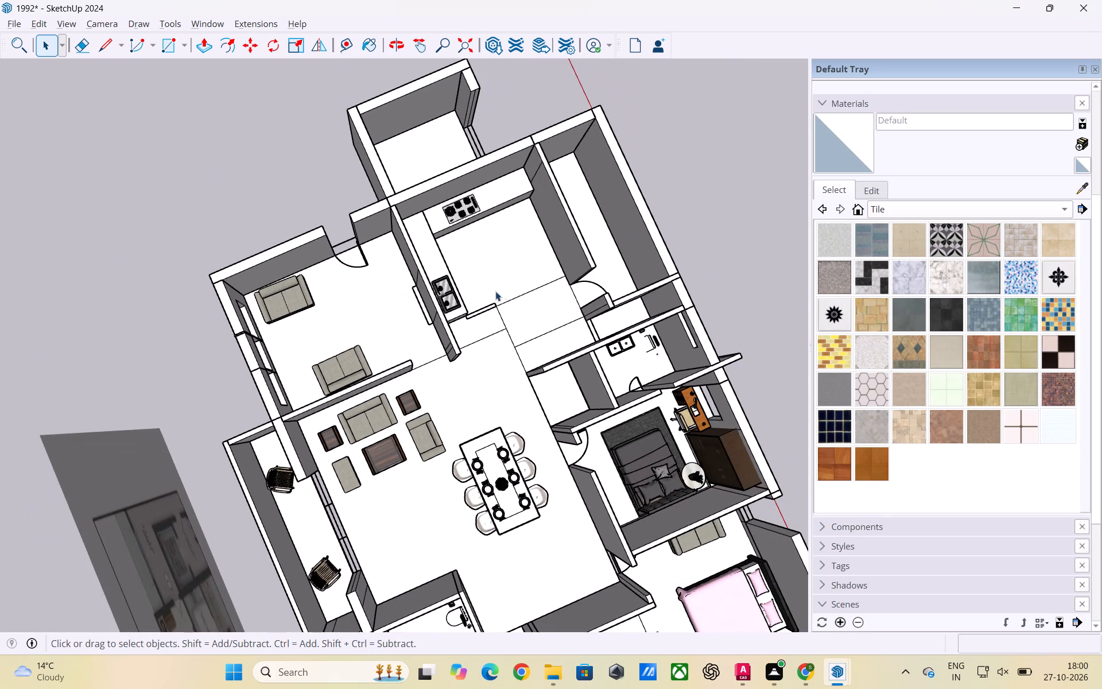
scroll(499, 293, down, 9)
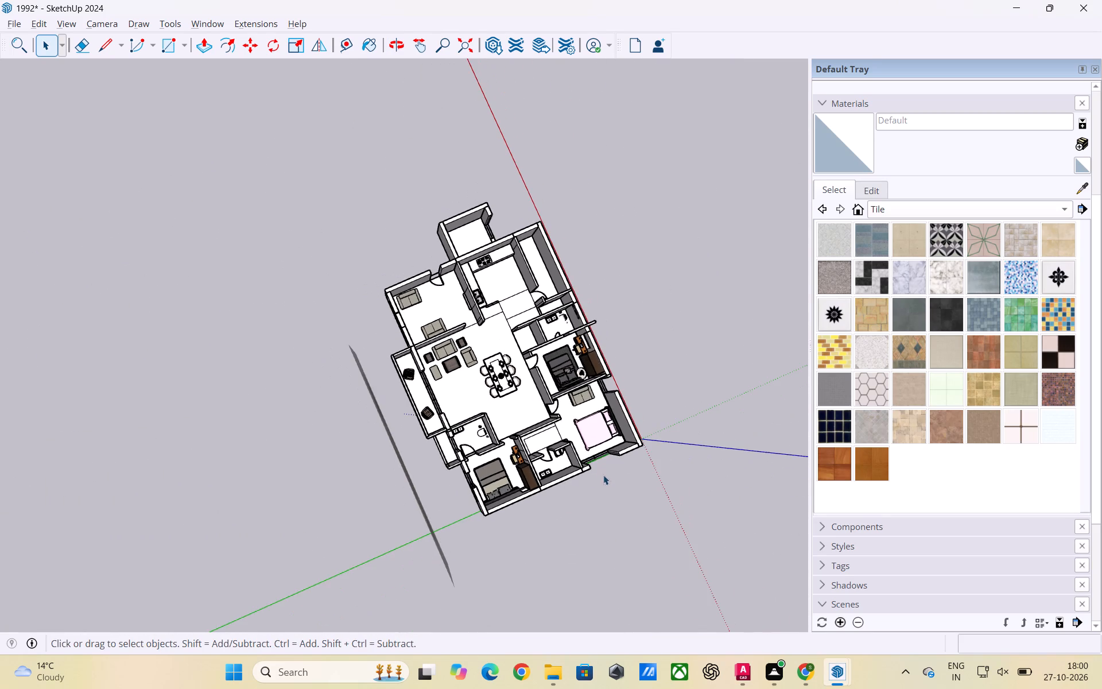
middle_drag(603, 481, 395, 496)
scroll(446, 466, up, 6)
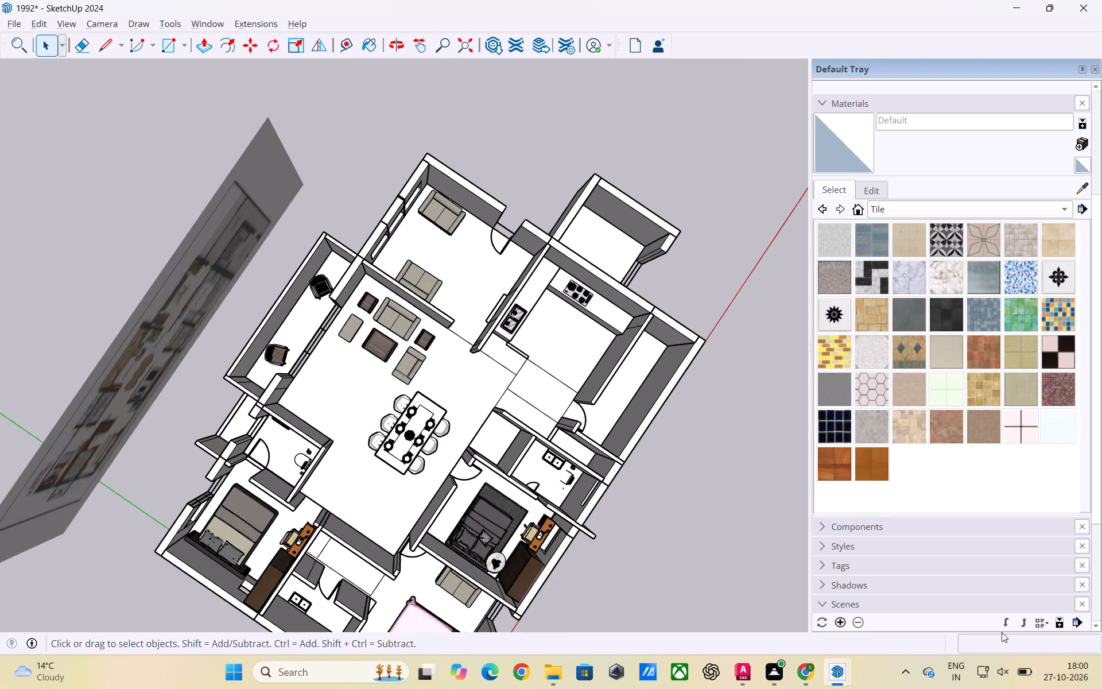
scroll(571, 559, down, 4)
scroll(441, 463, down, 4)
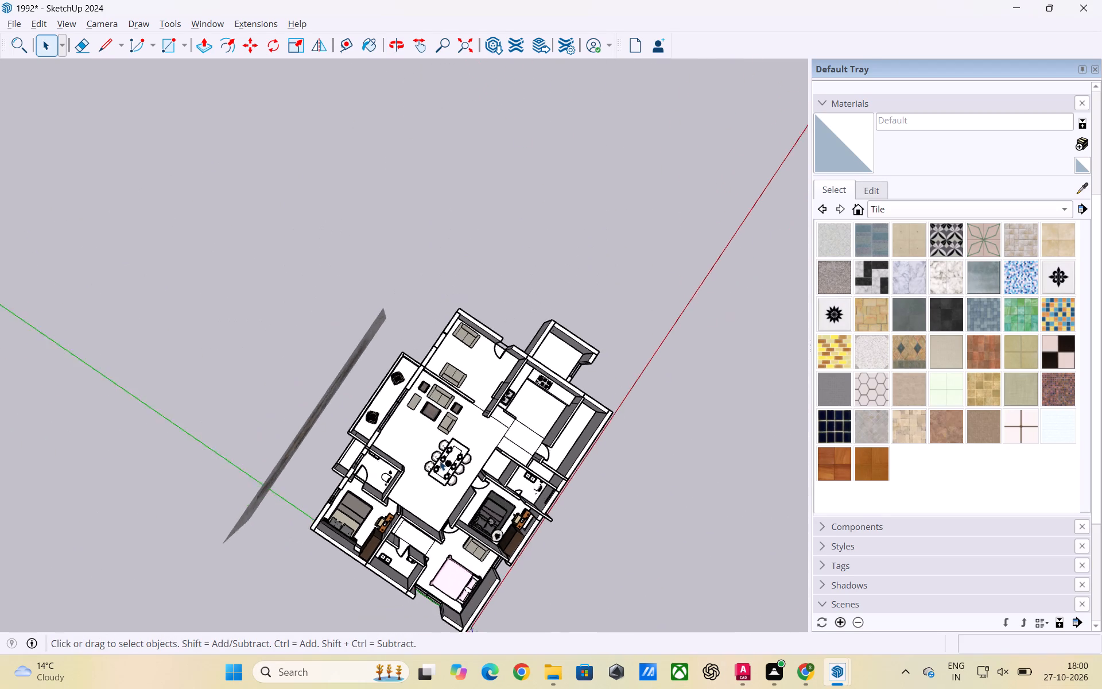
scroll(440, 460, down, 1)
middle_drag(472, 578, 499, 470)
scroll(477, 550, up, 6)
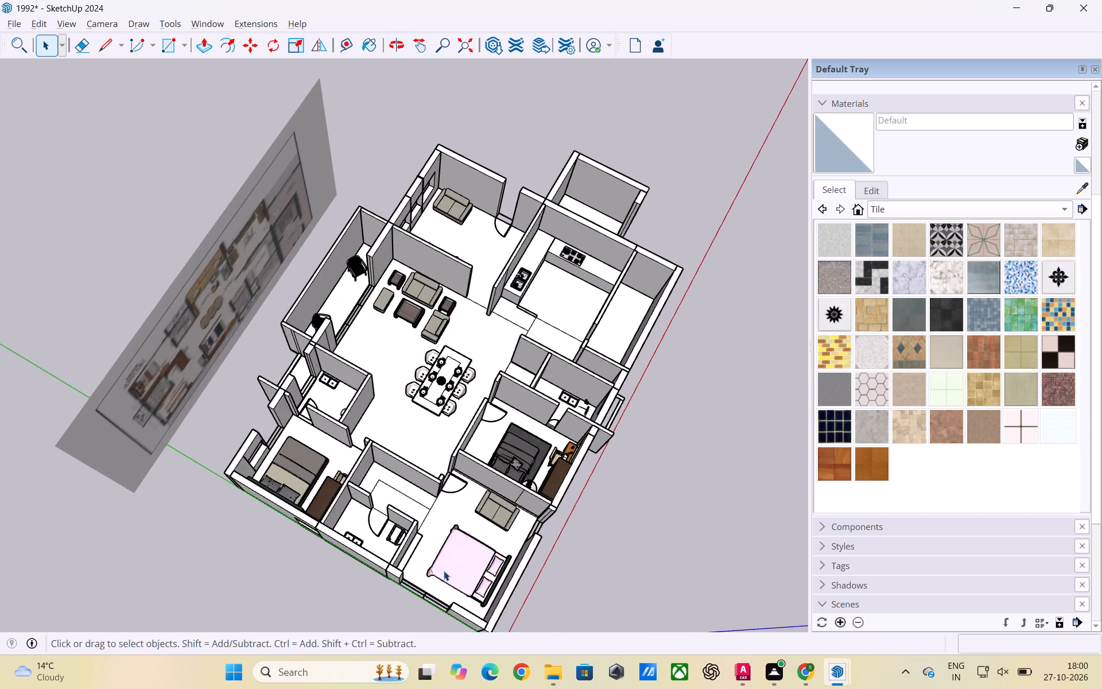
Examine the pink-bed bedroom, the bathroom beside it and the neighbouring rooms from several angles.
middle_drag(444, 571, 569, 552)
scroll(562, 530, up, 7)
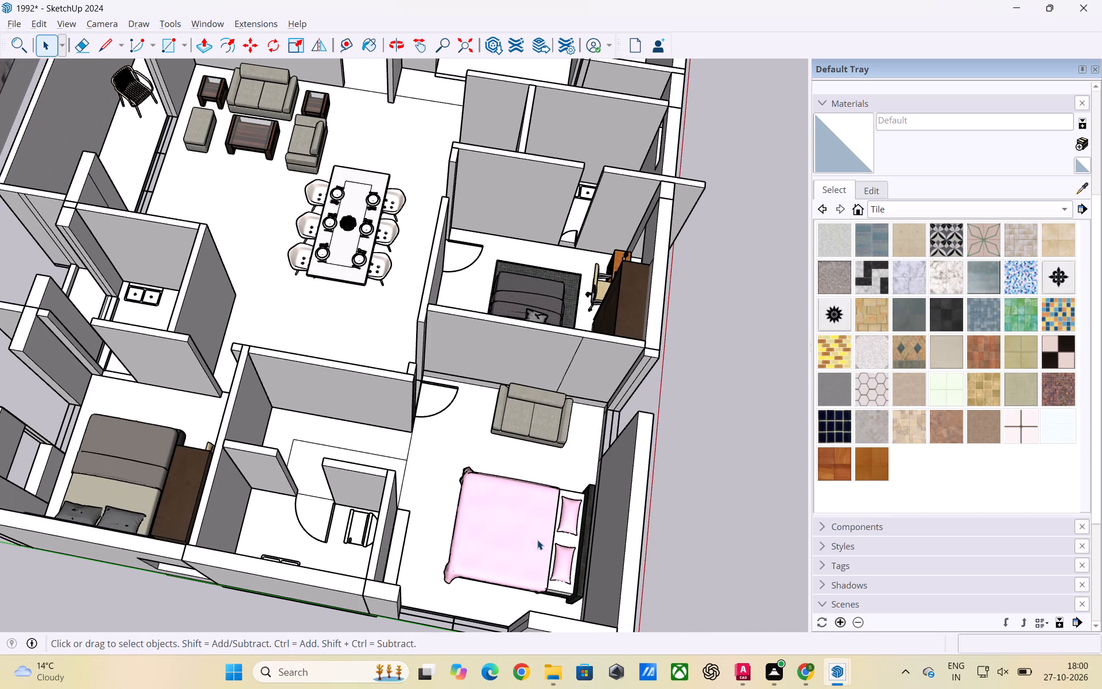
scroll(571, 484, down, 5)
middle_drag(487, 555, 525, 529)
scroll(517, 518, up, 3)
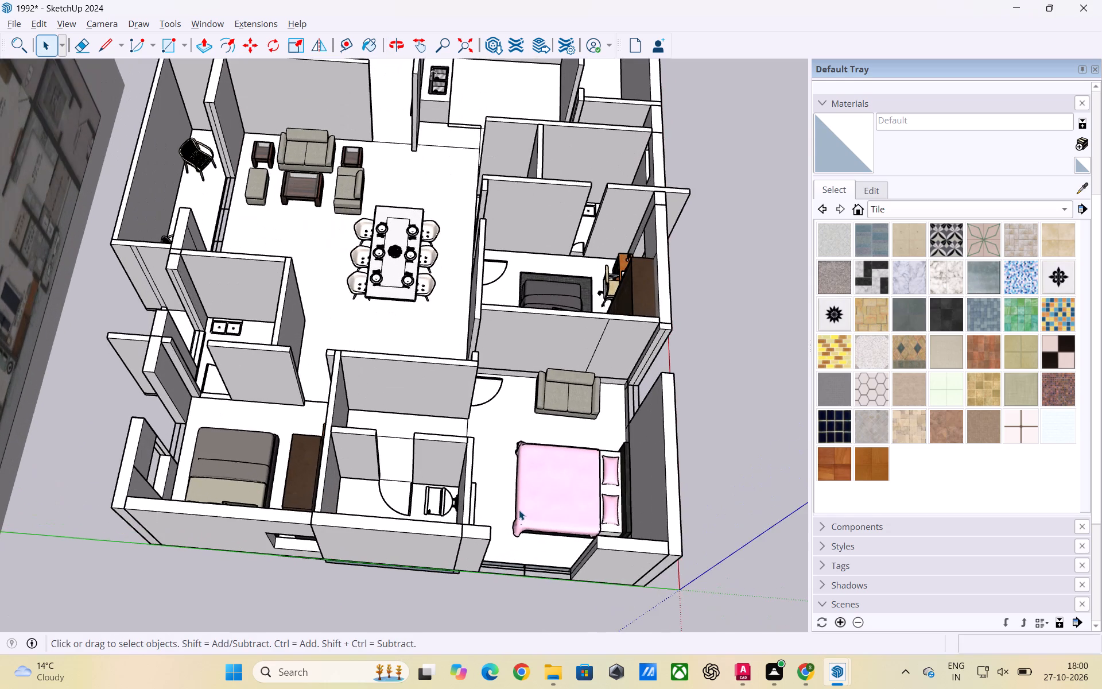
scroll(519, 510, up, 4)
scroll(470, 495, up, 2)
scroll(498, 429, down, 4)
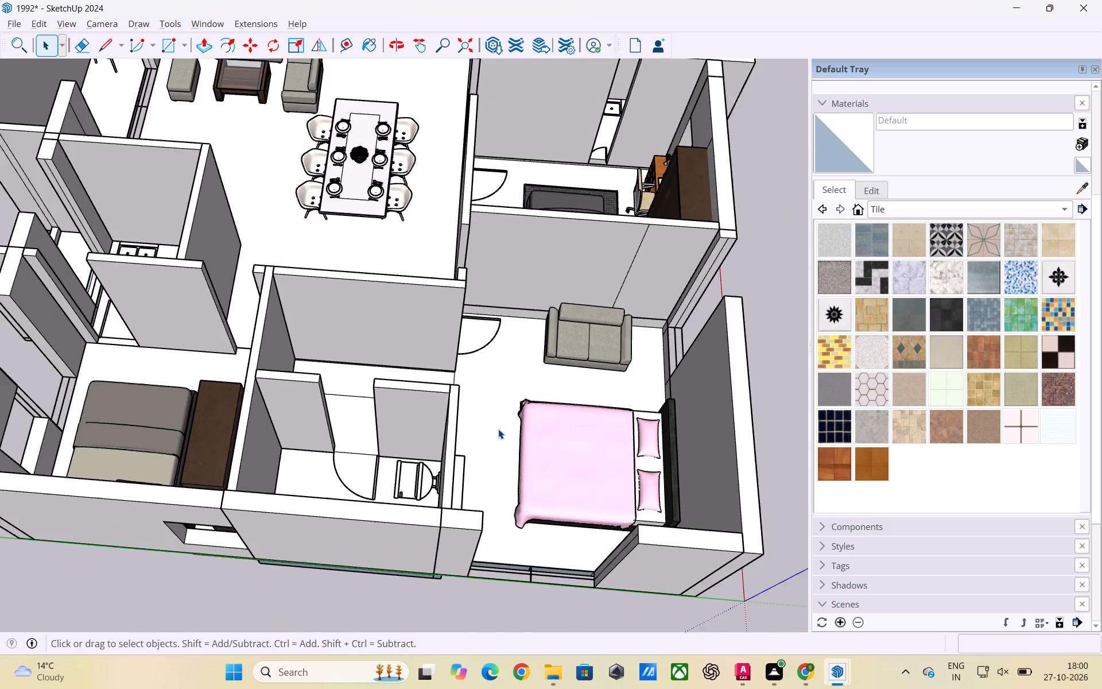
scroll(498, 429, down, 2)
middle_drag(421, 455, 423, 495)
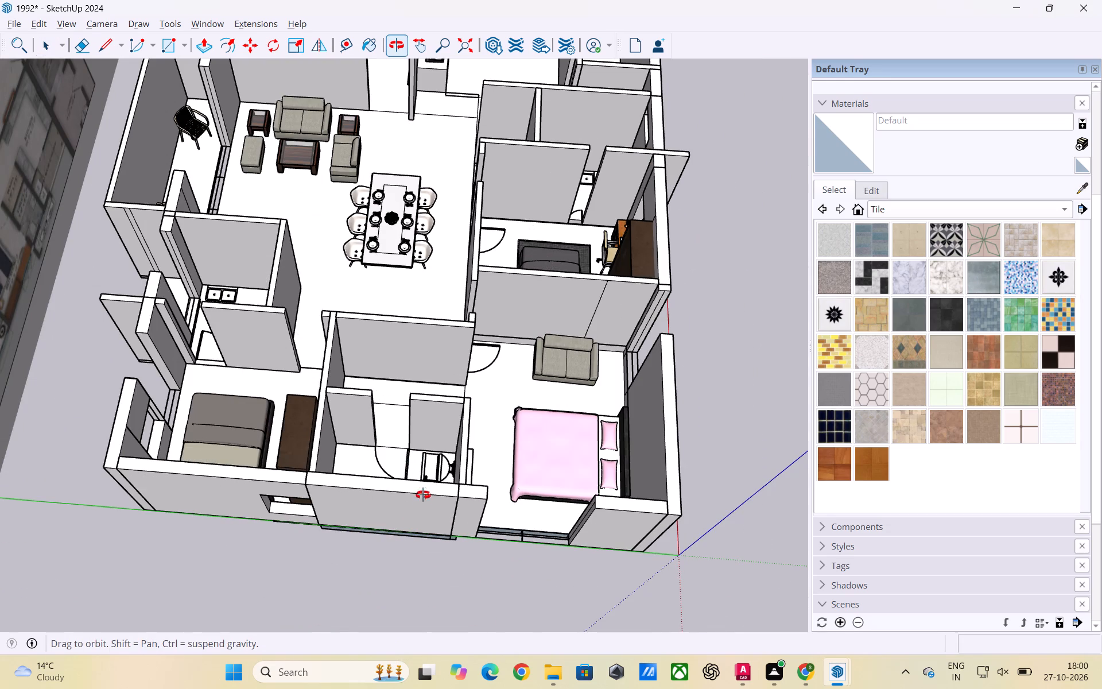
middle_drag(423, 495, 423, 512)
scroll(426, 451, up, 2)
scroll(426, 451, down, 2)
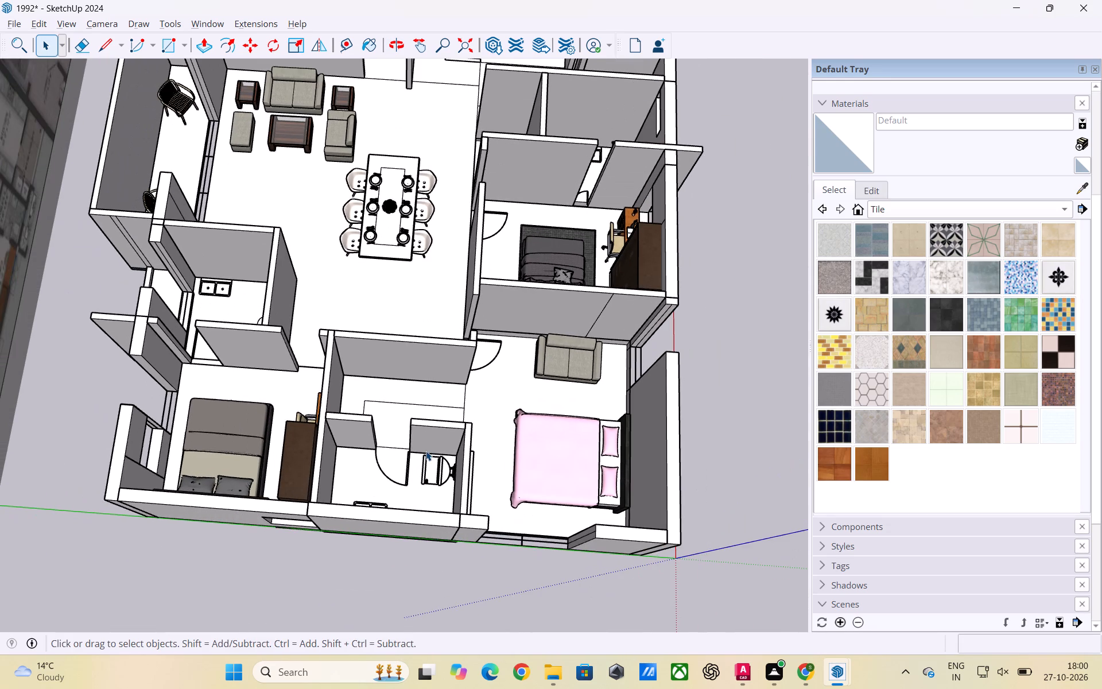
scroll(426, 451, down, 2)
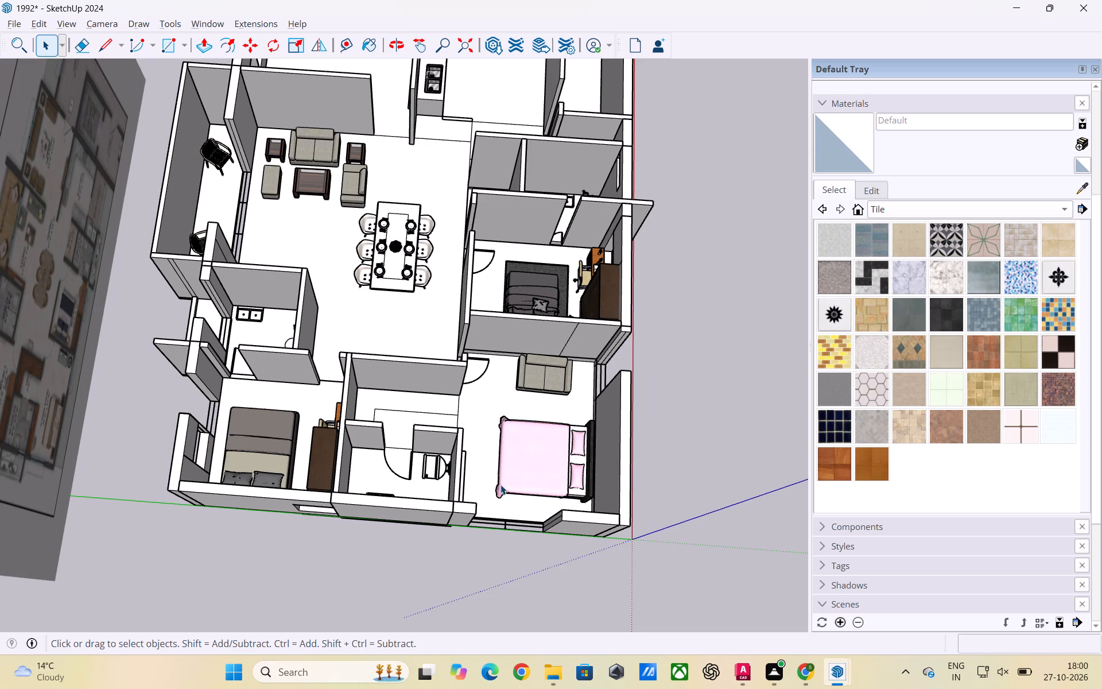
scroll(465, 479, down, 2)
Delete the toilet from the bathroom beside the pink-bed bedroom.
scroll(335, 354, up, 2)
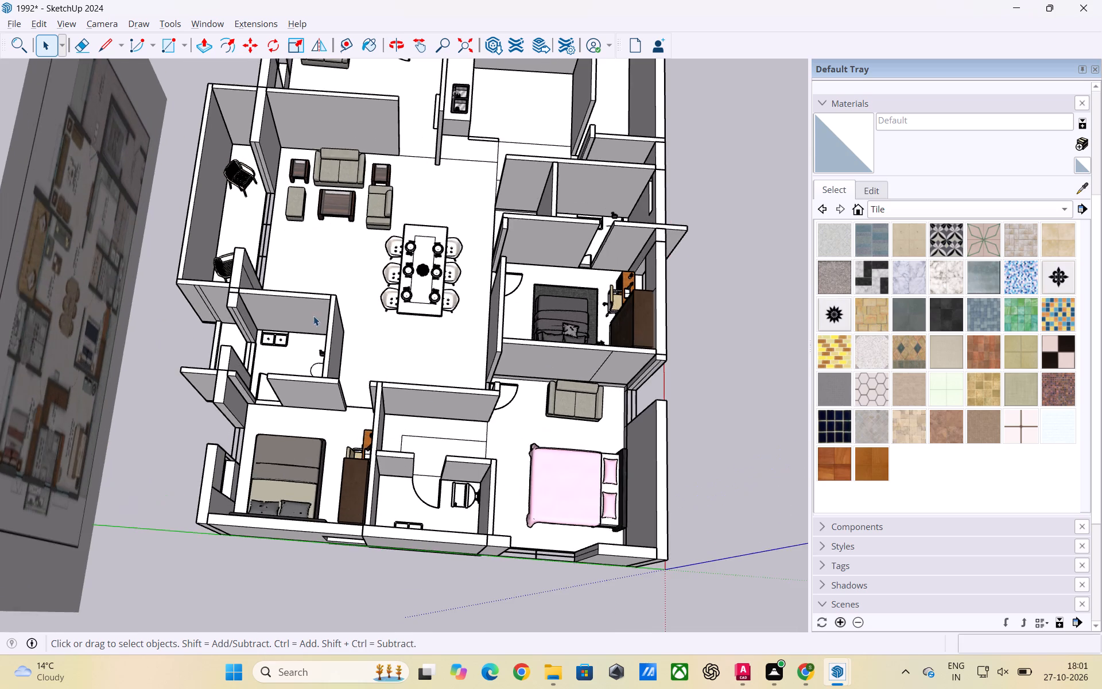
scroll(298, 349, up, 4)
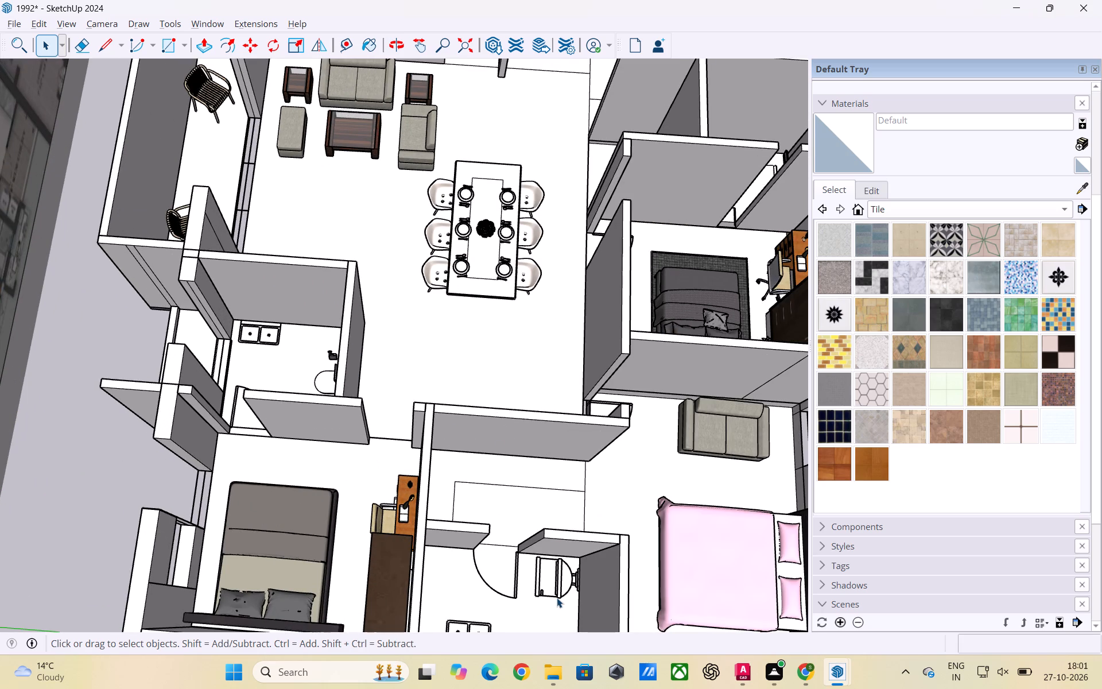
click(557, 596)
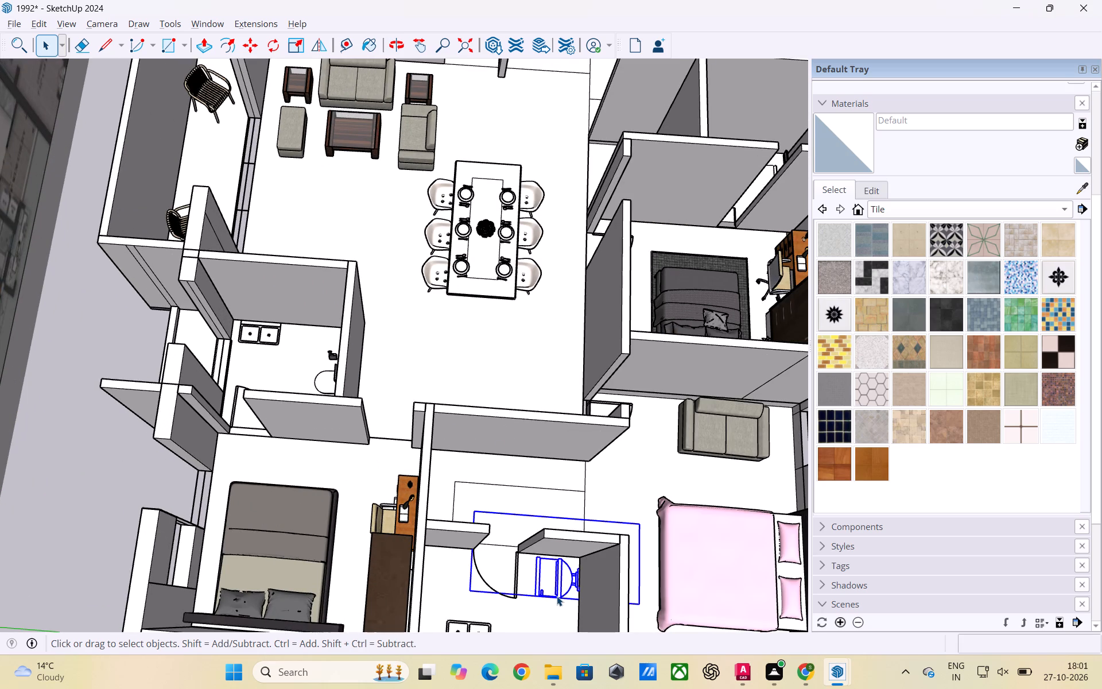
key(Delete)
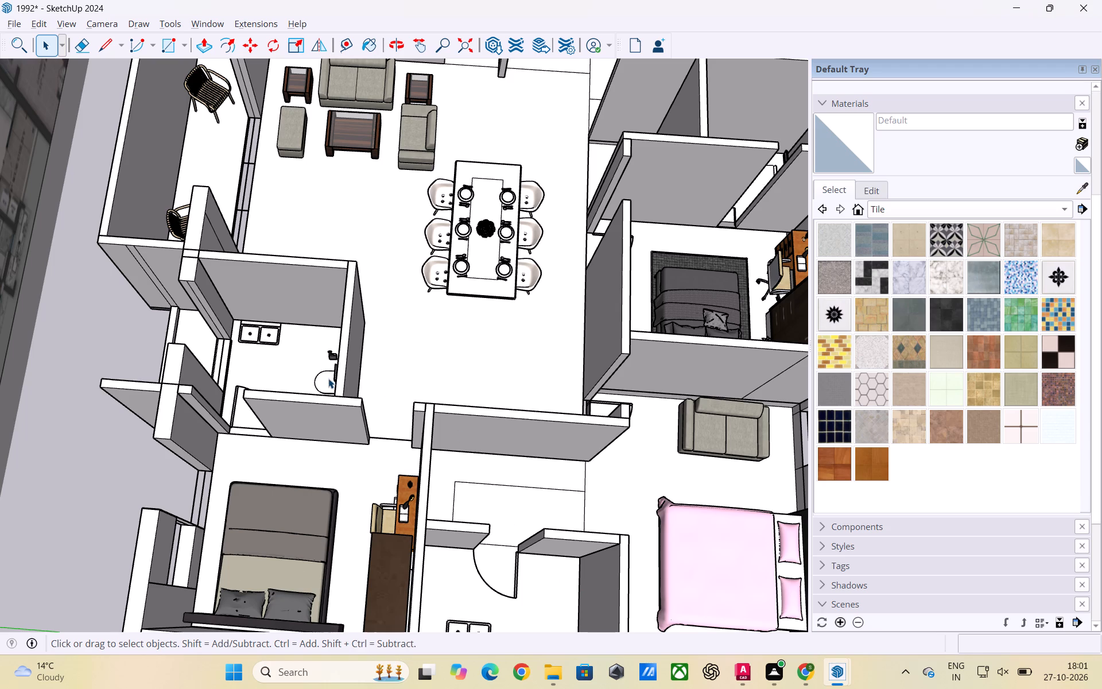
Copy the toilet set from the bathroom near the balcony about 16' 3" into the bathroom beside the pink-bed bedroom.
click(321, 381)
key(m)
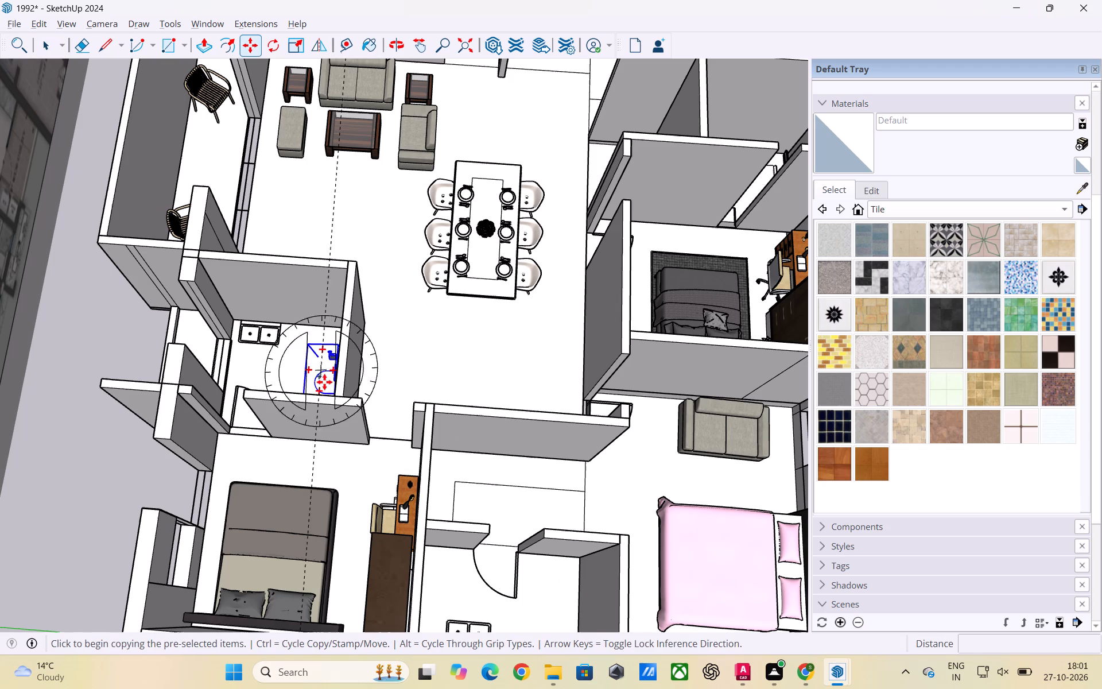
click(324, 377)
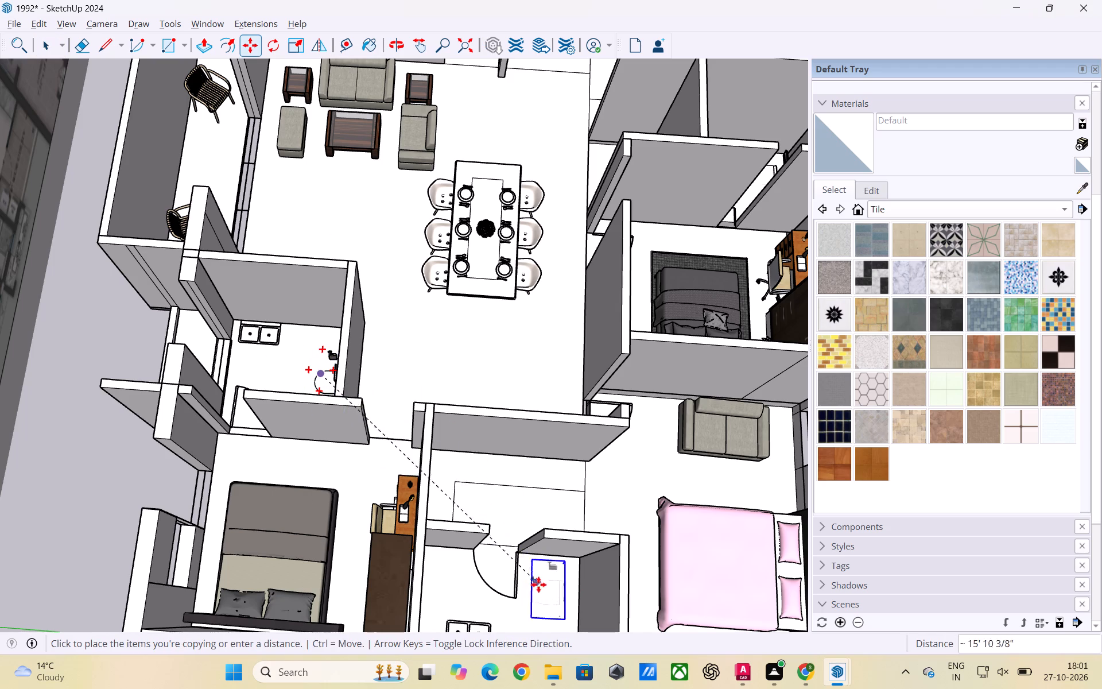
scroll(423, 501, down, 6)
scroll(499, 552, up, 3)
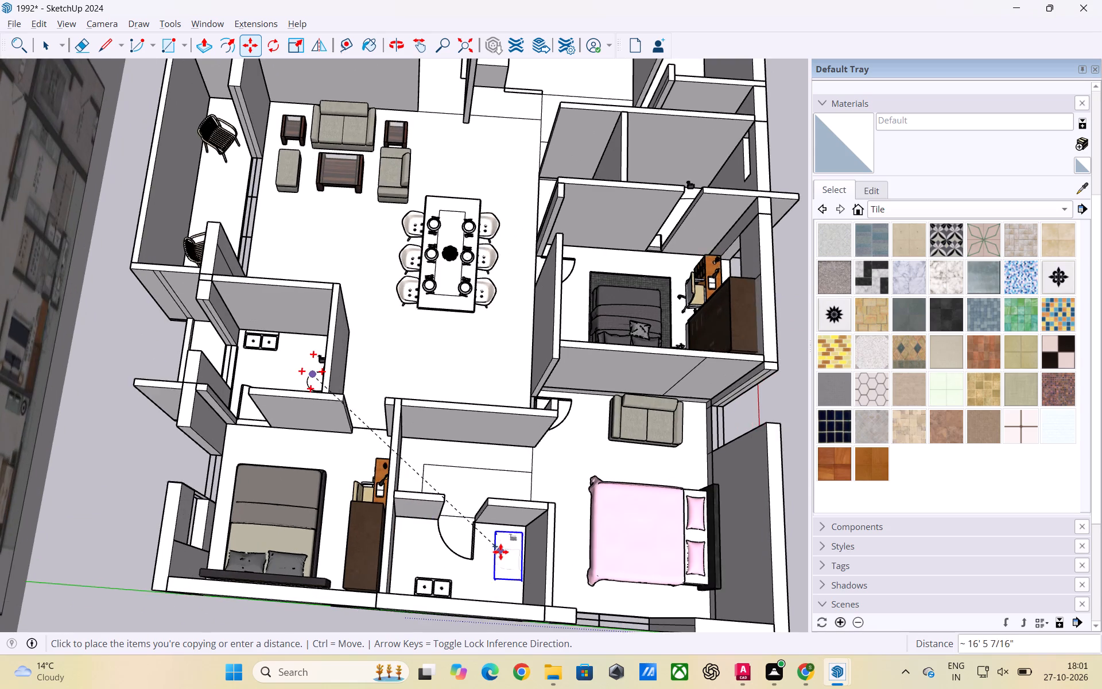
scroll(463, 502, down, 5)
middle_drag(486, 538, 488, 506)
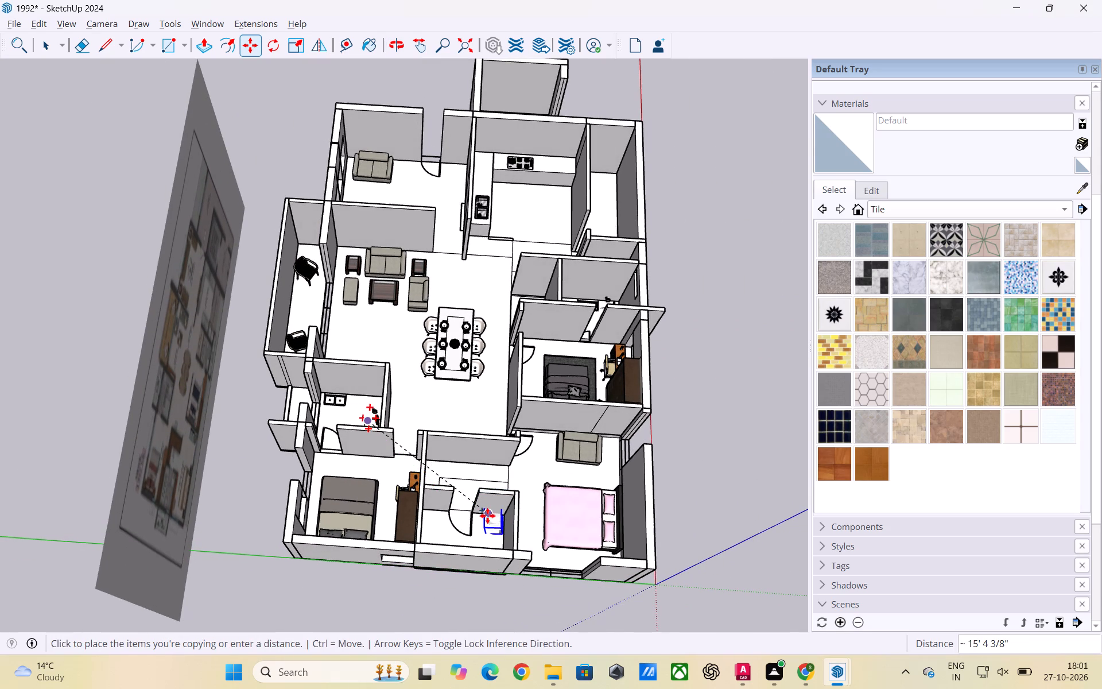
scroll(487, 516, up, 1)
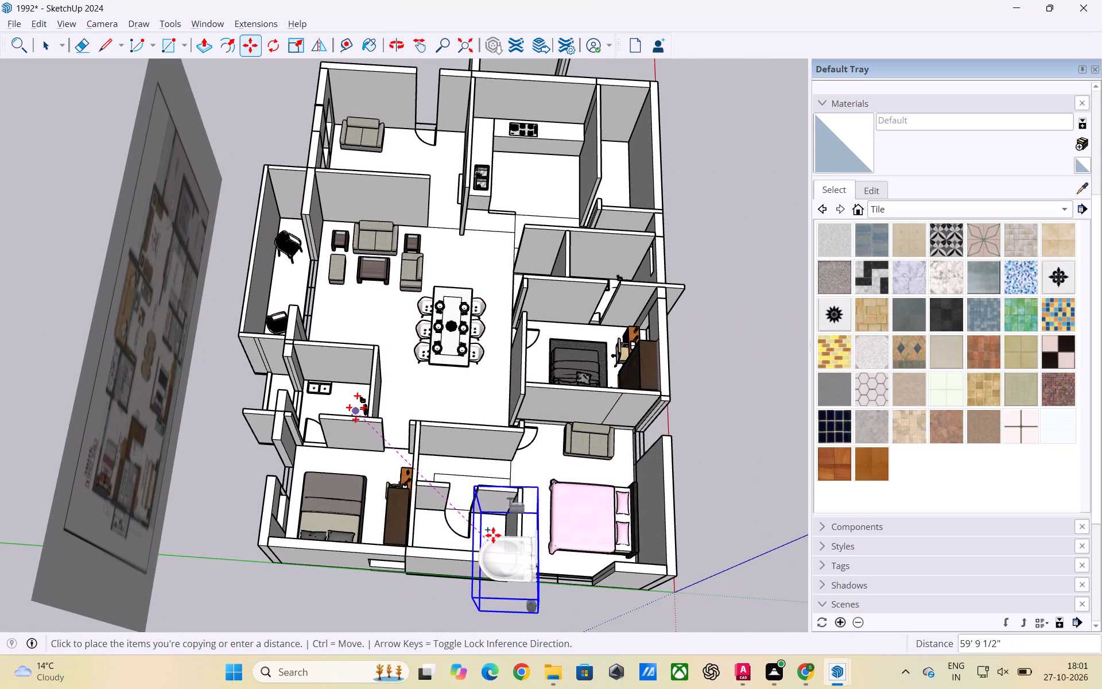
scroll(493, 533, up, 5)
click(493, 531)
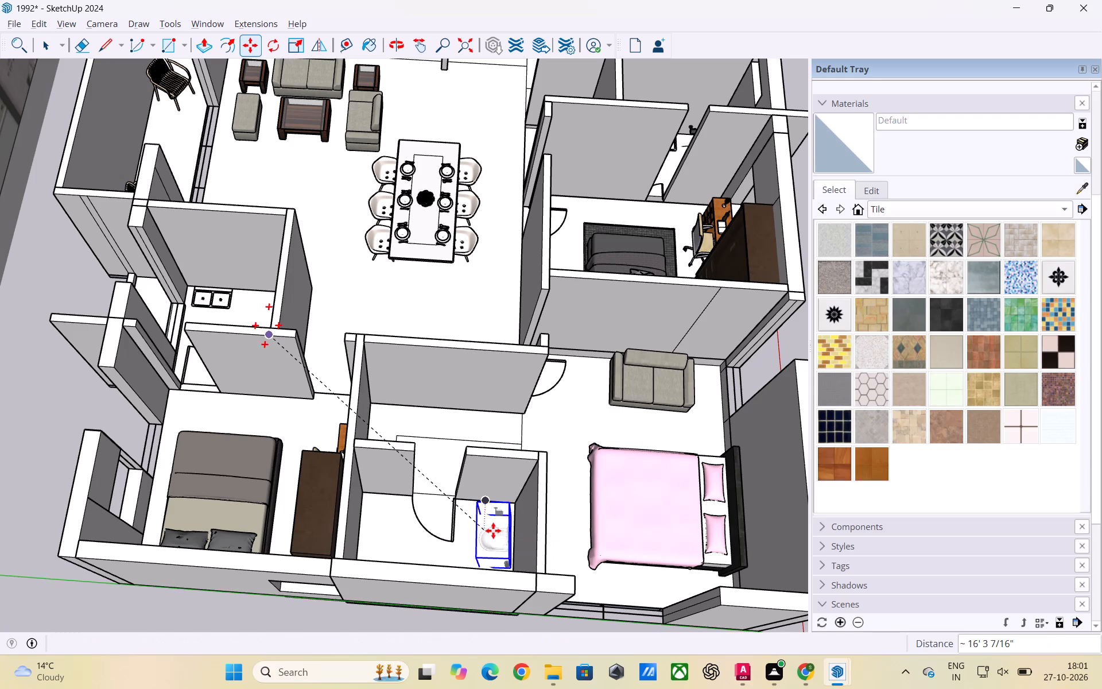
key(space)
click(566, 548)
scroll(498, 508, up, 3)
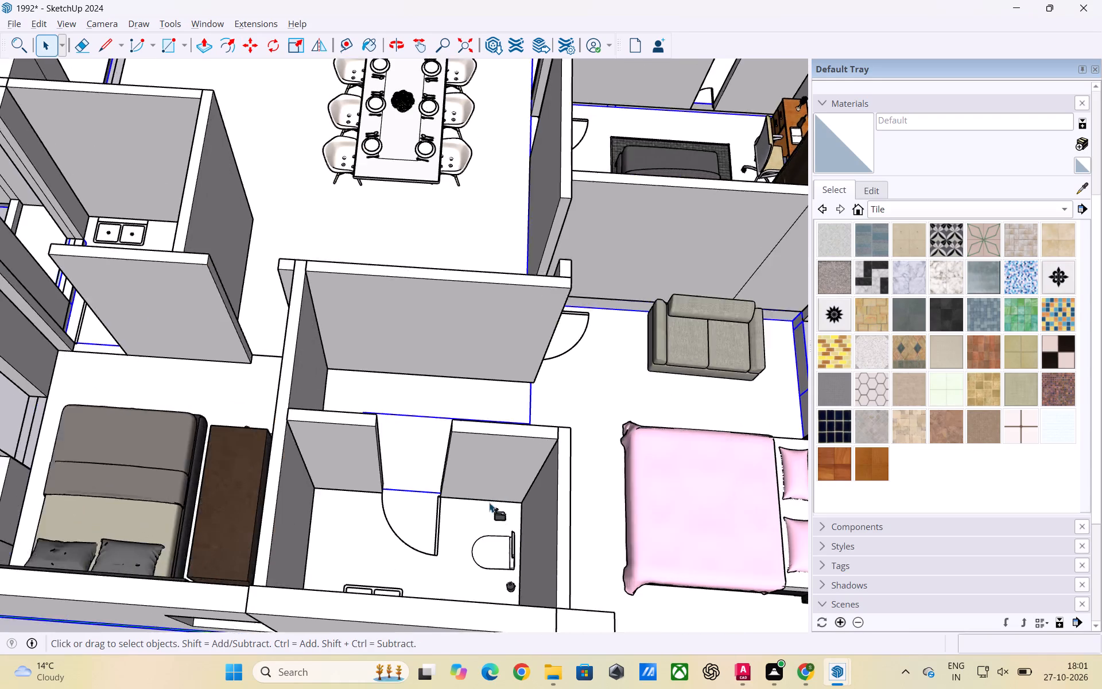
scroll(487, 514, down, 2)
scroll(432, 423, down, 6)
click(476, 576)
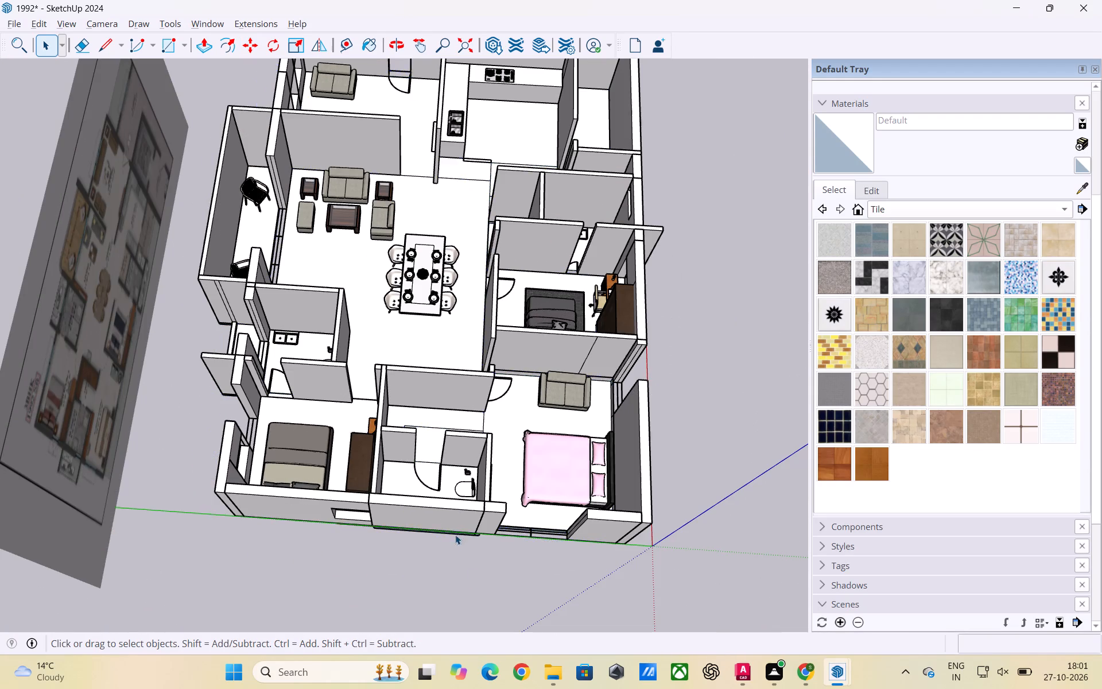
Delete the double-bowl sink from the bathroom beside the pink-bed bedroom.
scroll(455, 518, up, 3)
scroll(463, 479, down, 3)
middle_drag(466, 471, 478, 545)
scroll(463, 495, up, 7)
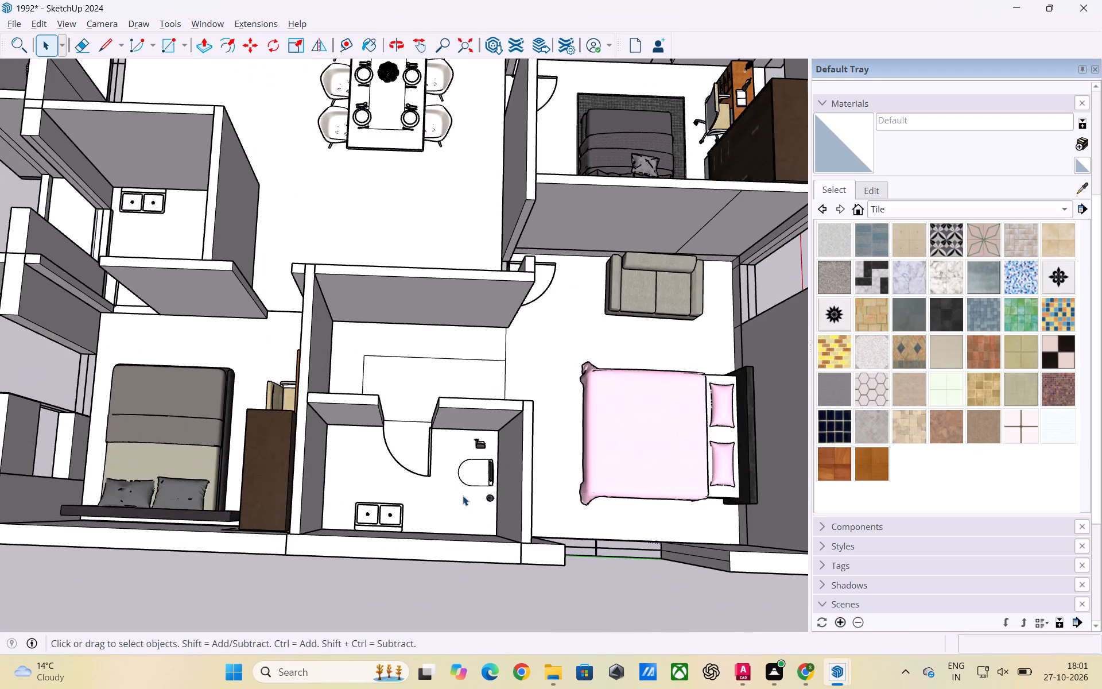
scroll(463, 496, up, 2)
scroll(459, 497, down, 3)
scroll(386, 495, down, 4)
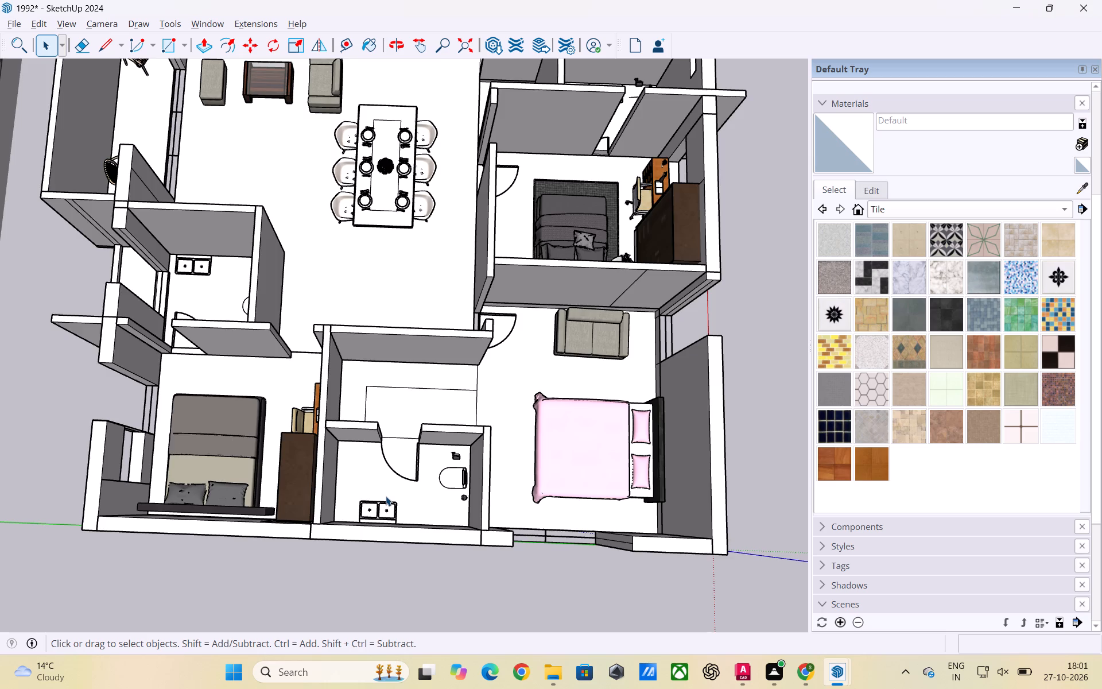
scroll(386, 496, down, 1)
click(390, 512)
click(390, 514)
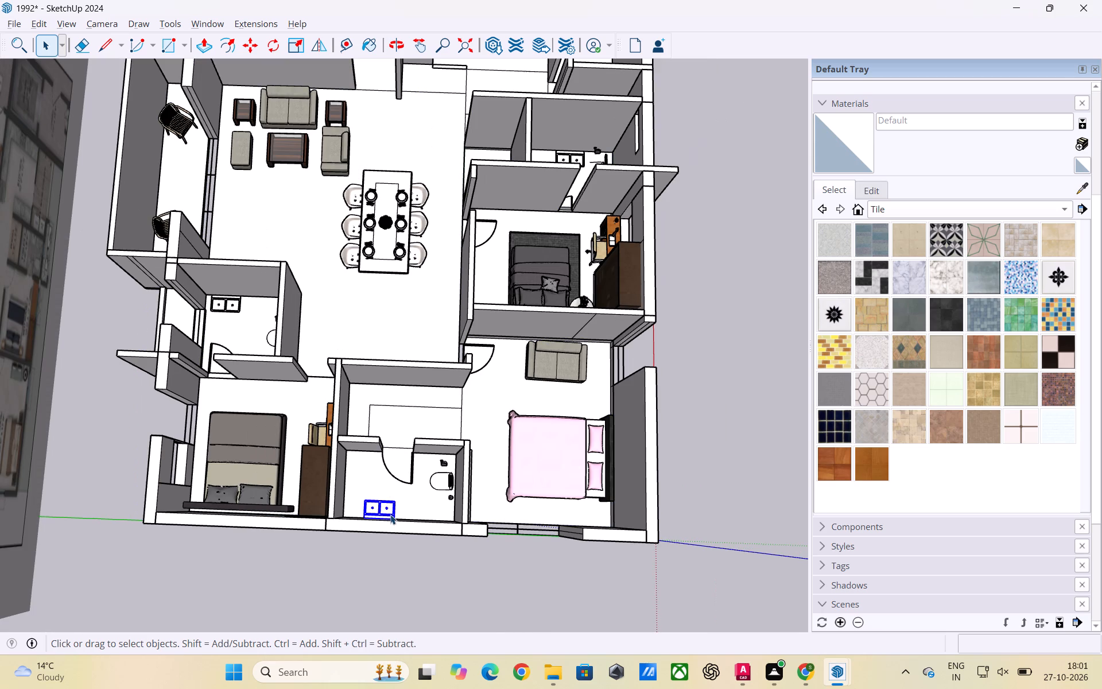
key(Delete)
drag(393, 518, 408, 539)
drag(408, 539, 357, 566)
scroll(350, 566, down, 2)
click(646, 504)
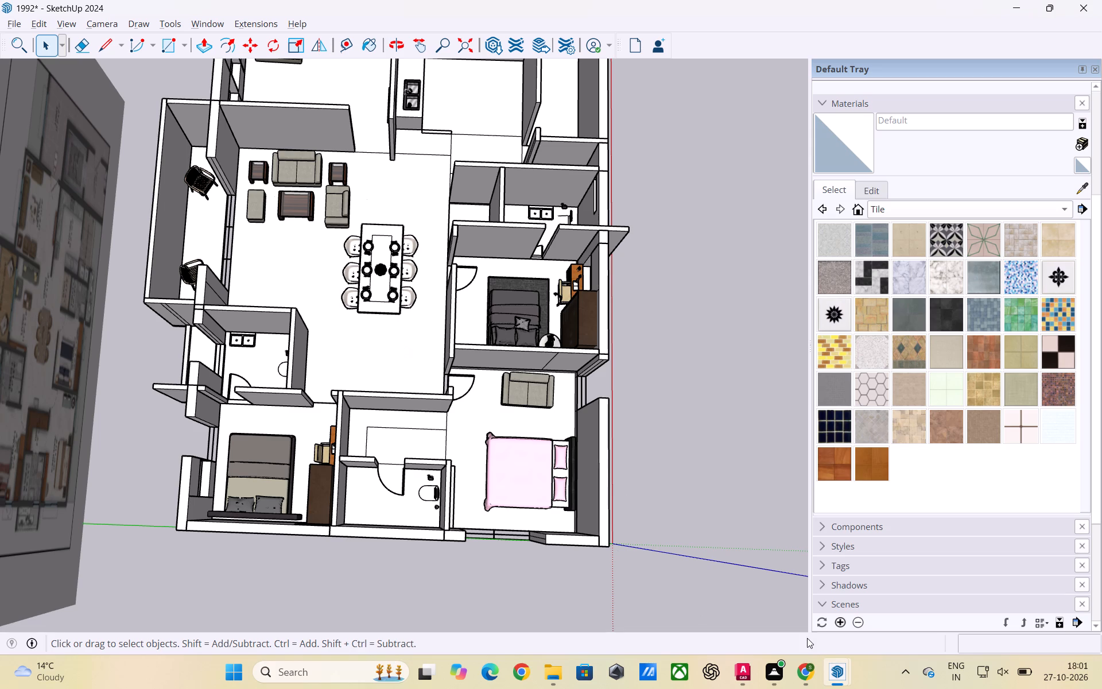
Switch to the 1601 SFT model and copy the Kohler_lavatory_wellworth_sink component from the bathroom beside its pink-bed bedroom.
click(860, 603)
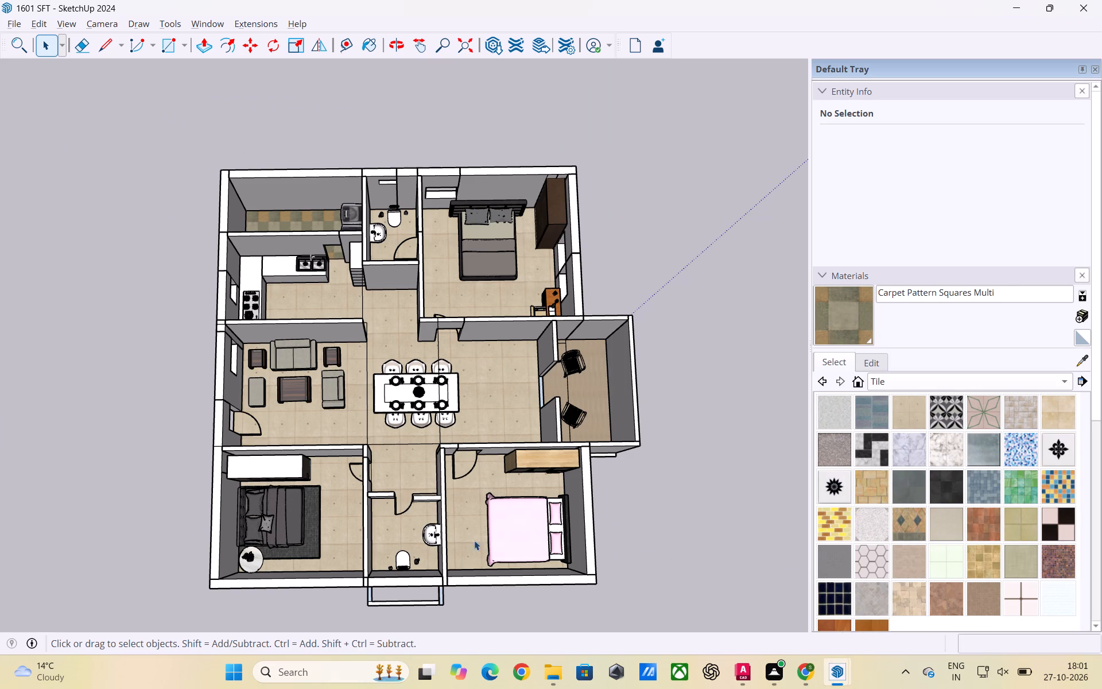
click(434, 537)
double_click(434, 537)
click(433, 537)
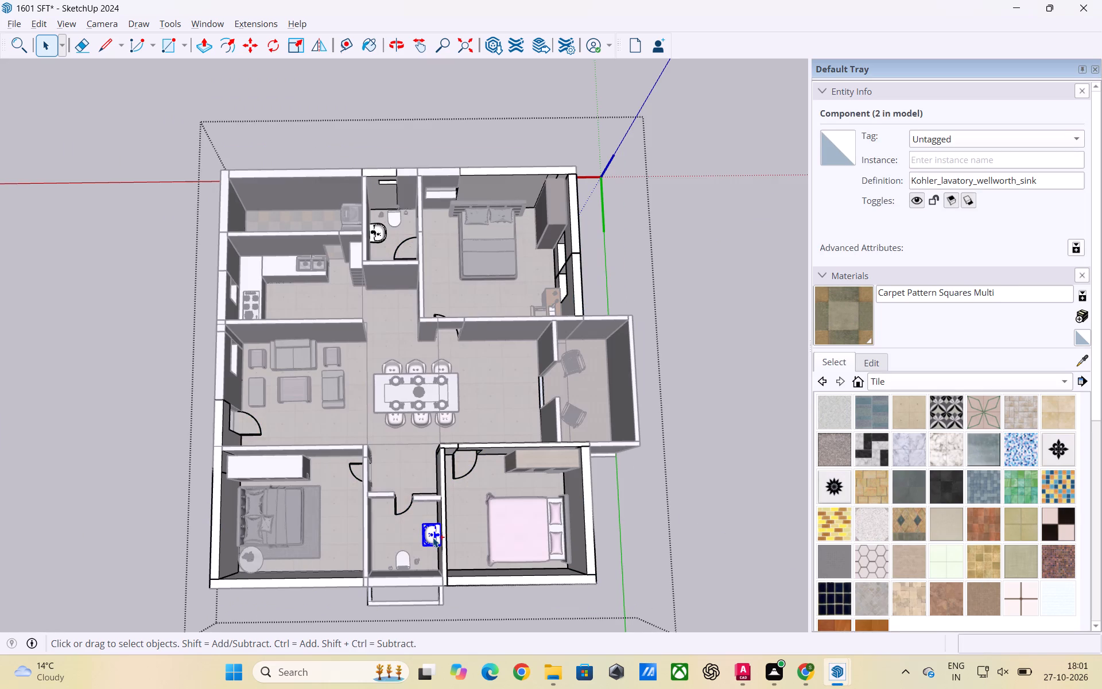
key(ctrl+c)
Switch to the 1992 model and paste the copied washbasin at the outer wall of the bathroom beside the pink-bed bedroom.
key(alt+Tab)
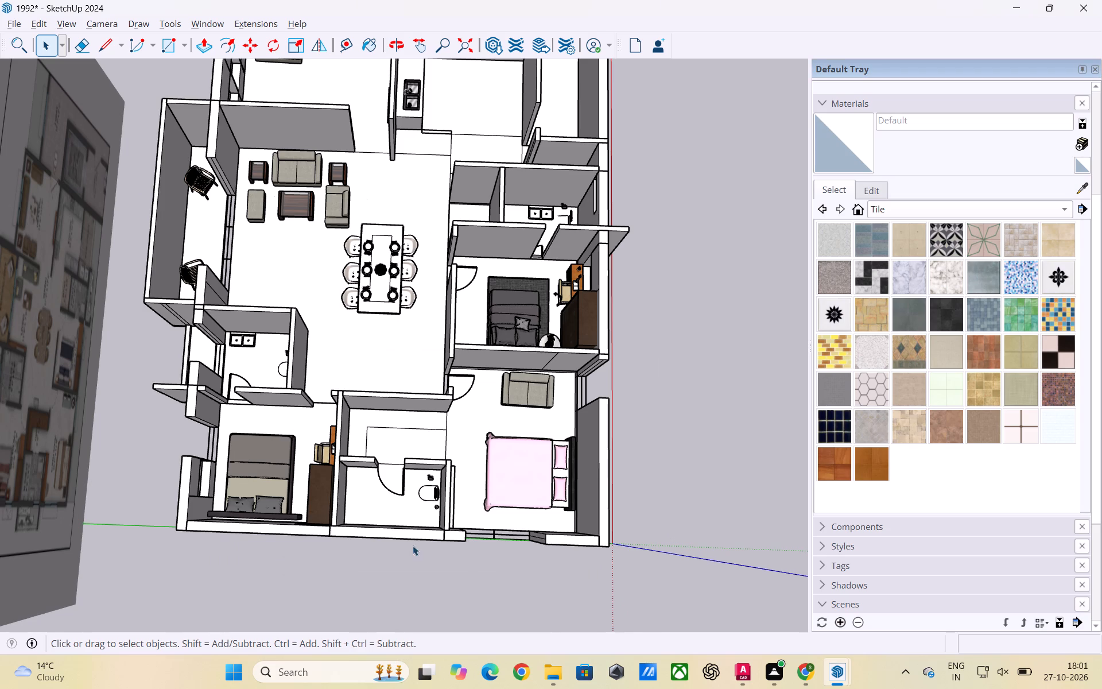
key(ctrl+v)
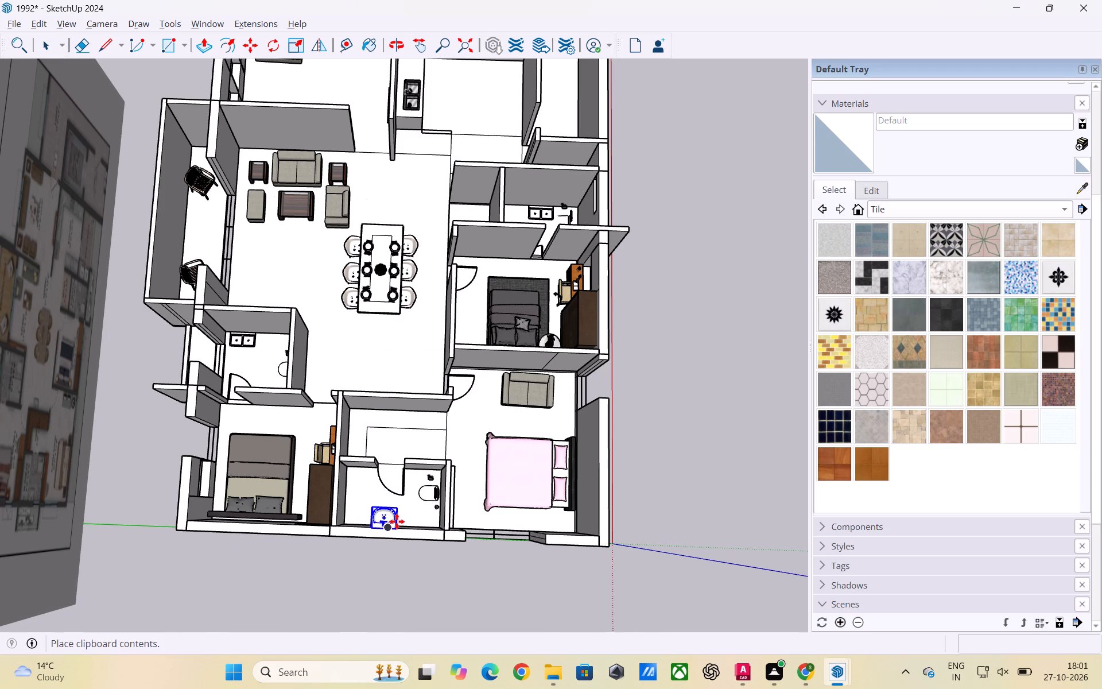
scroll(402, 518, up, 2)
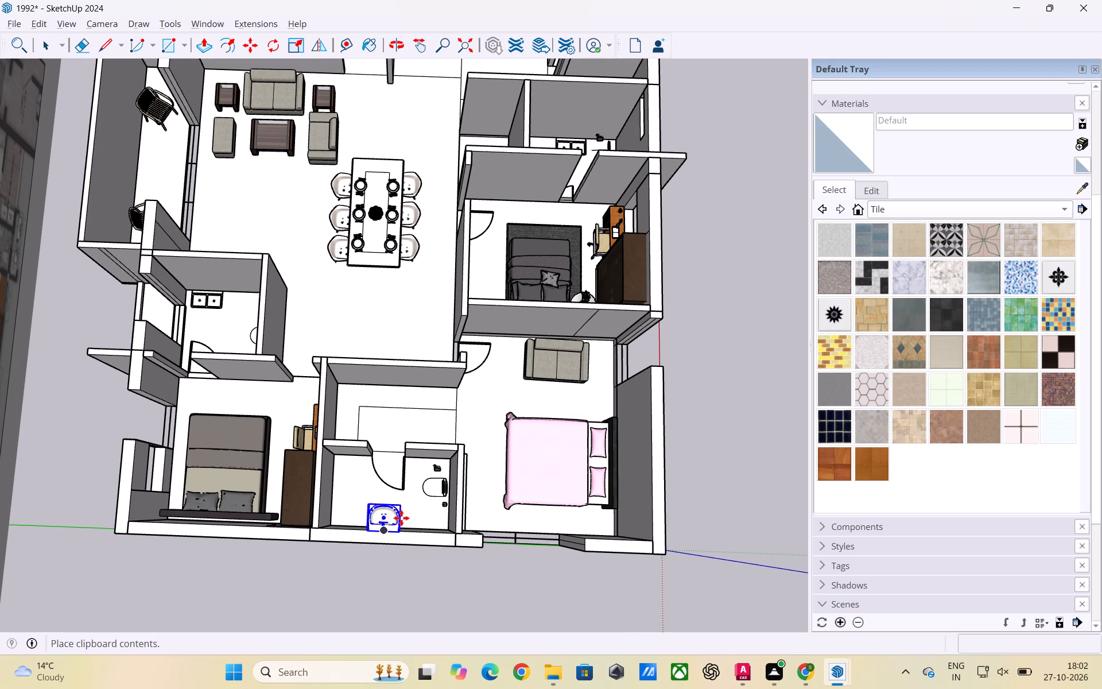
click(403, 521)
key(space)
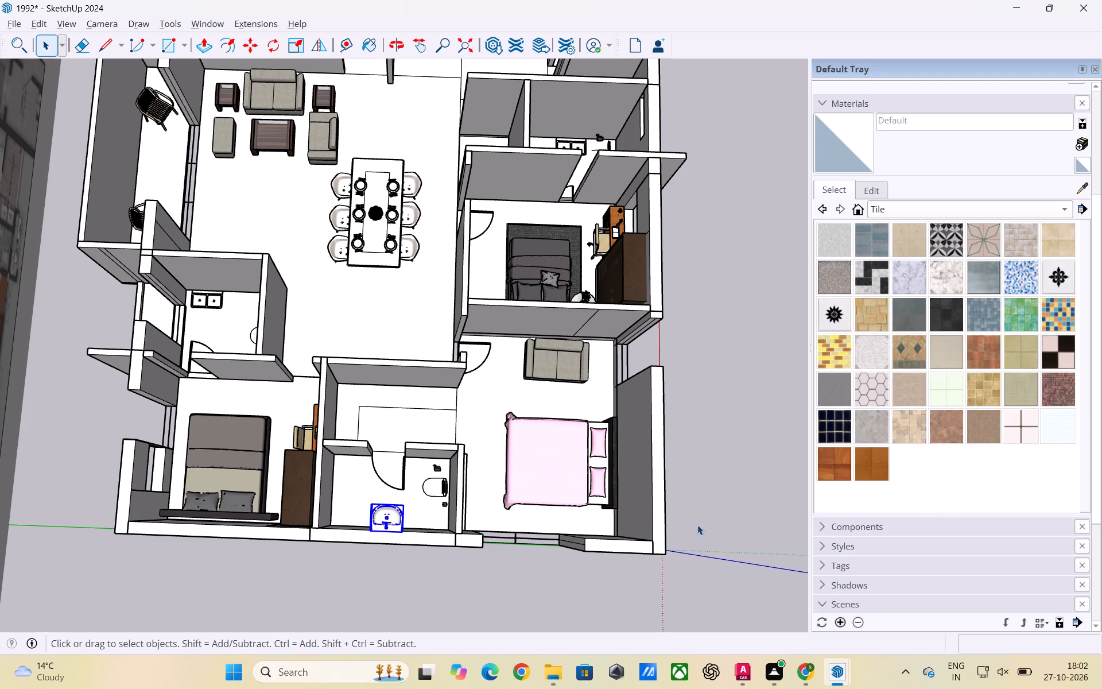
click(719, 513)
Move the pasted washbasin off the outer wall's top so its back sits against the wall's inner face.
scroll(496, 531, up, 3)
scroll(405, 543, up, 3)
scroll(307, 525, up, 5)
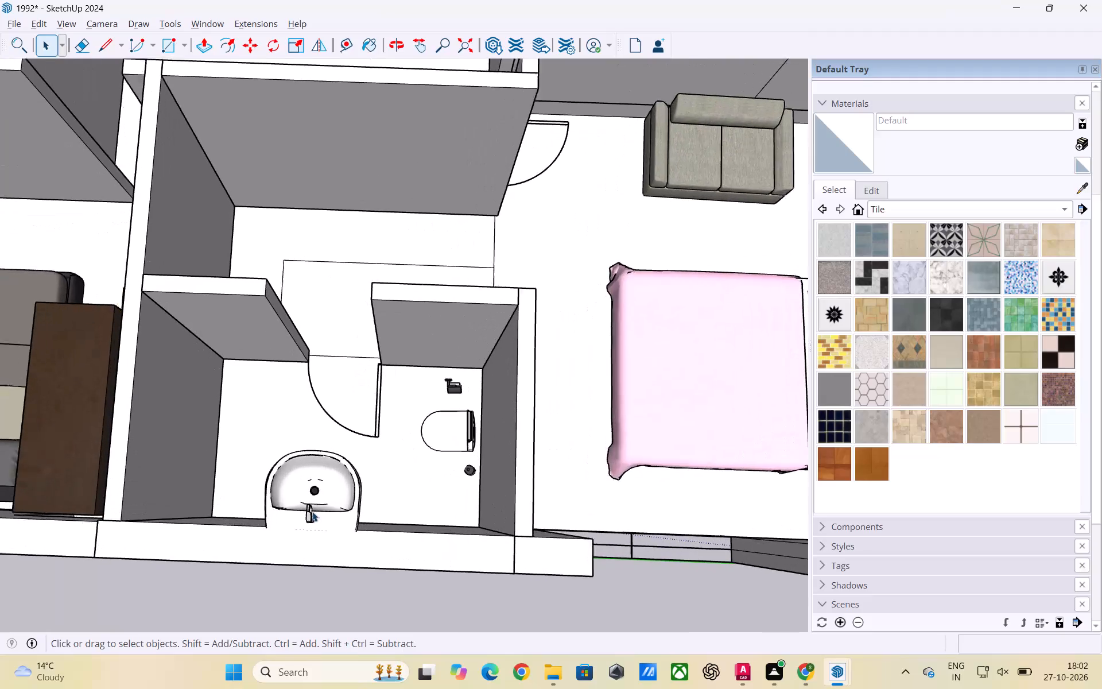
scroll(312, 512, up, 1)
middle_drag(457, 509, 277, 518)
scroll(248, 485, up, 2)
click(239, 470)
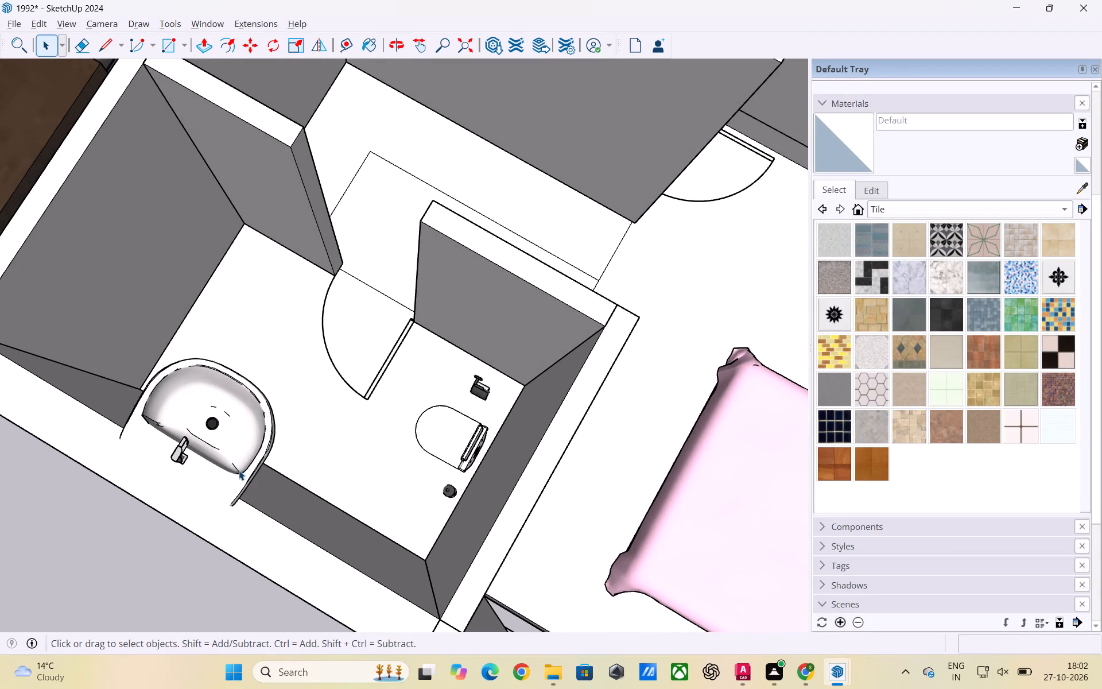
key(m)
click(204, 454)
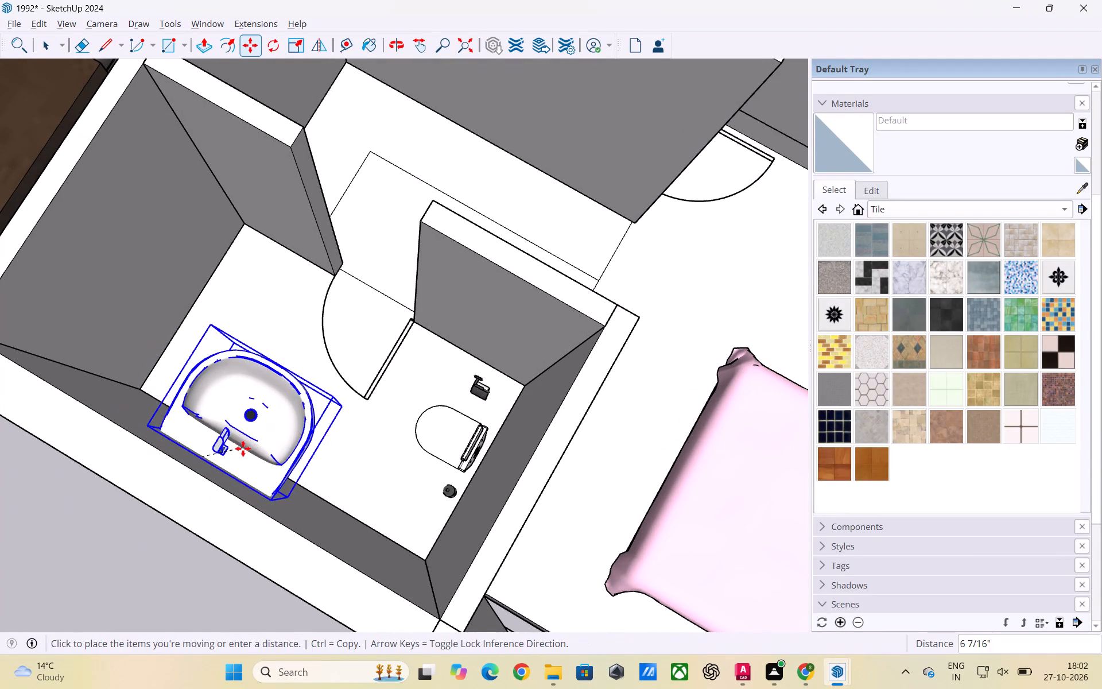
click(263, 469)
key(space)
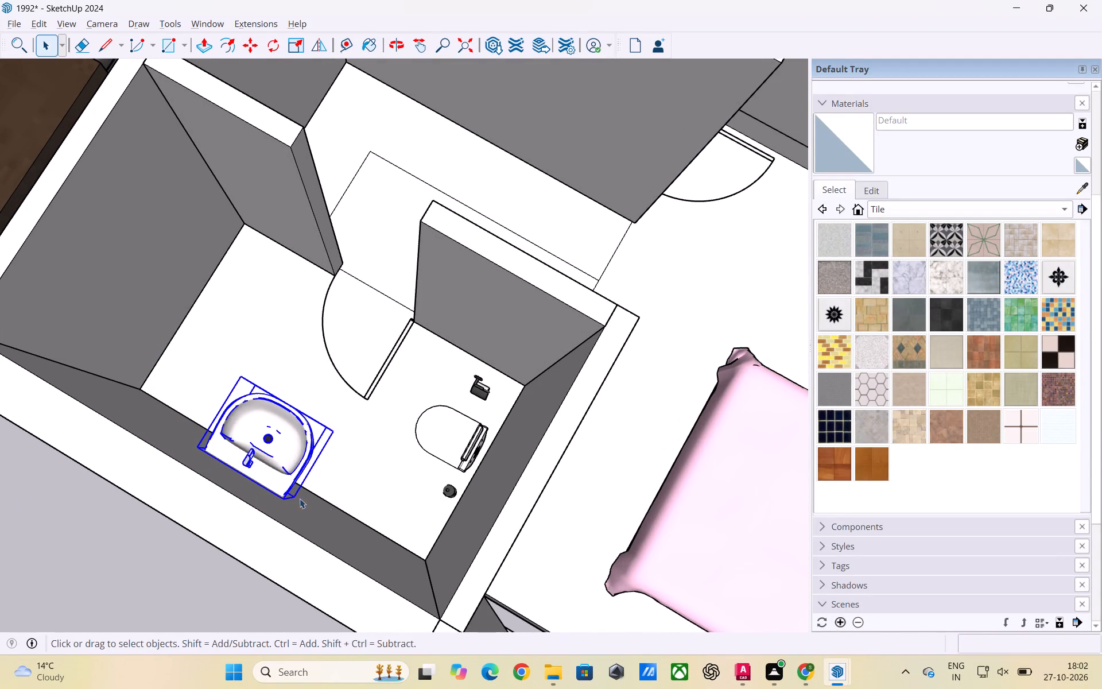
scroll(507, 506, down, 5)
click(230, 582)
Delete the double-bowl sink from the bathroom near the balcony.
scroll(329, 560, up, 2)
scroll(424, 539, down, 2)
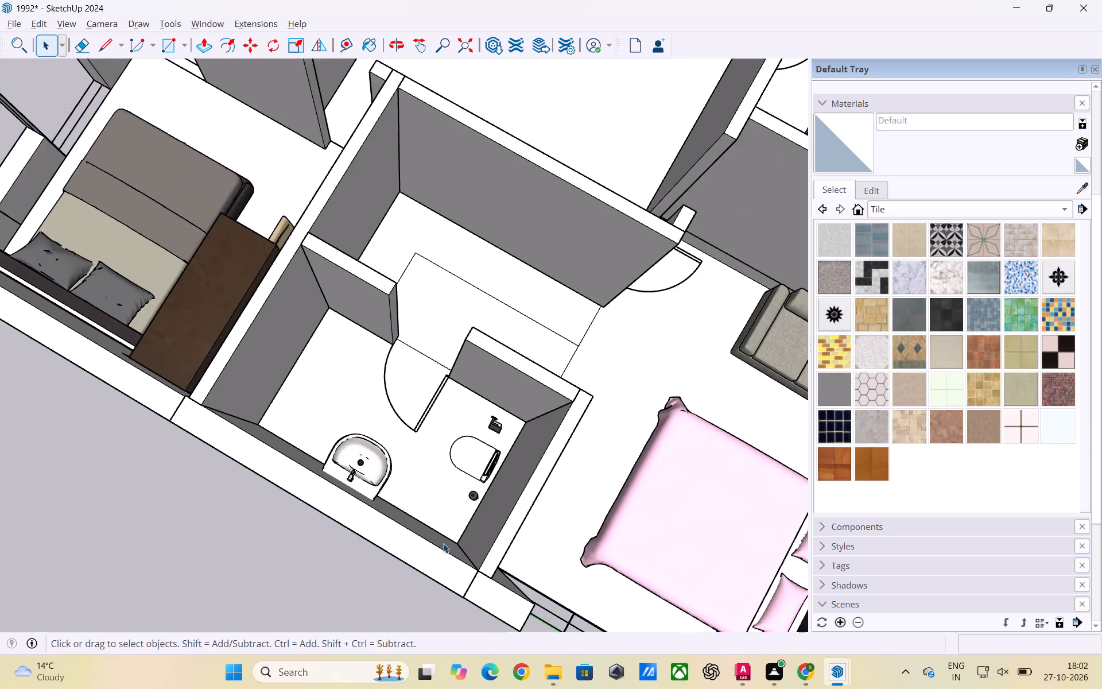
scroll(443, 543, down, 7)
middle_drag(389, 559, 581, 543)
scroll(604, 532, down, 3)
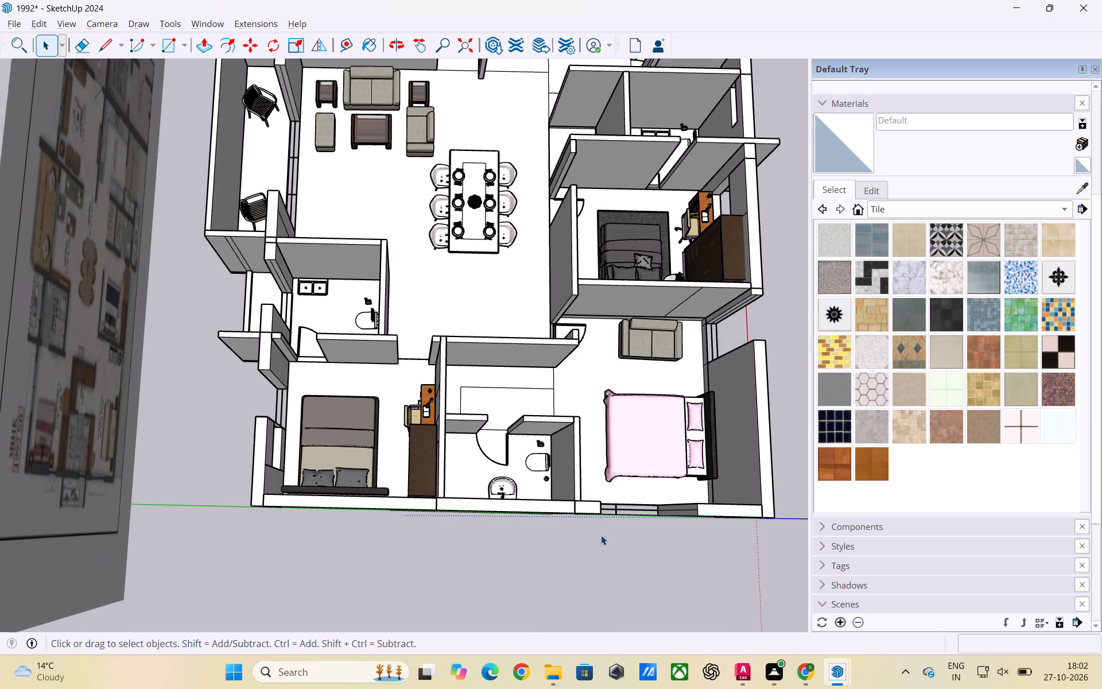
scroll(599, 535, down, 2)
scroll(359, 335, up, 2)
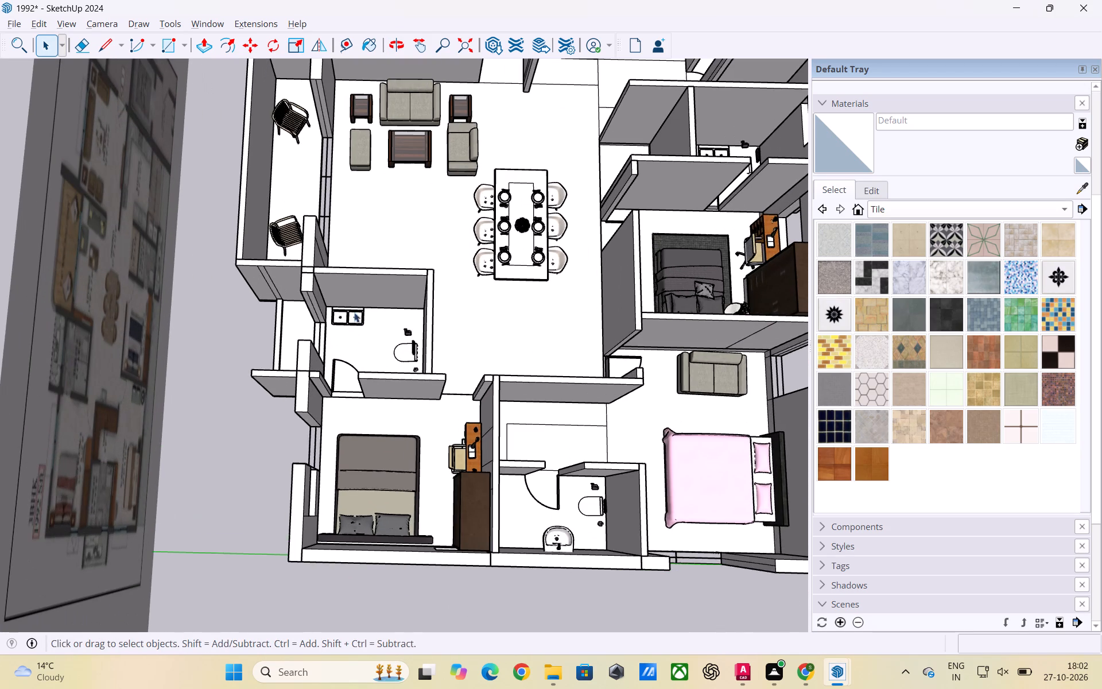
scroll(357, 309, up, 1)
middle_drag(357, 309, 362, 343)
click(359, 323)
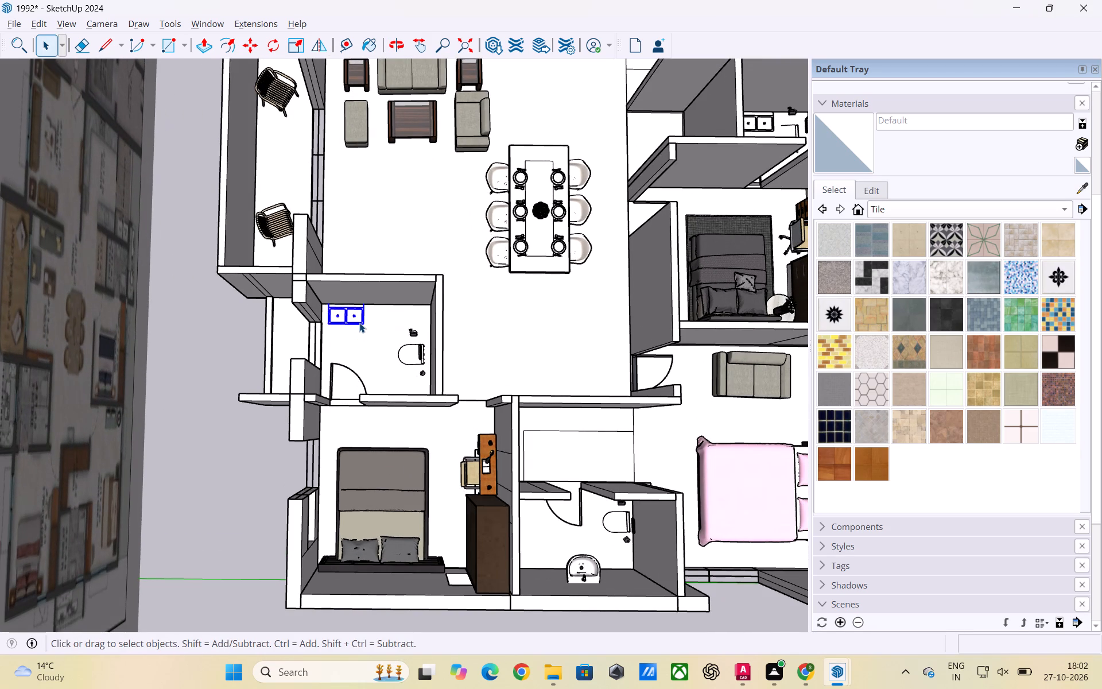
key(Delete)
Switch to the 1601 SFT model and copy the Kohler_lavatory_wellworth_sink component from the bathroom beside the bedroom with the desk.
scroll(314, 349, down, 5)
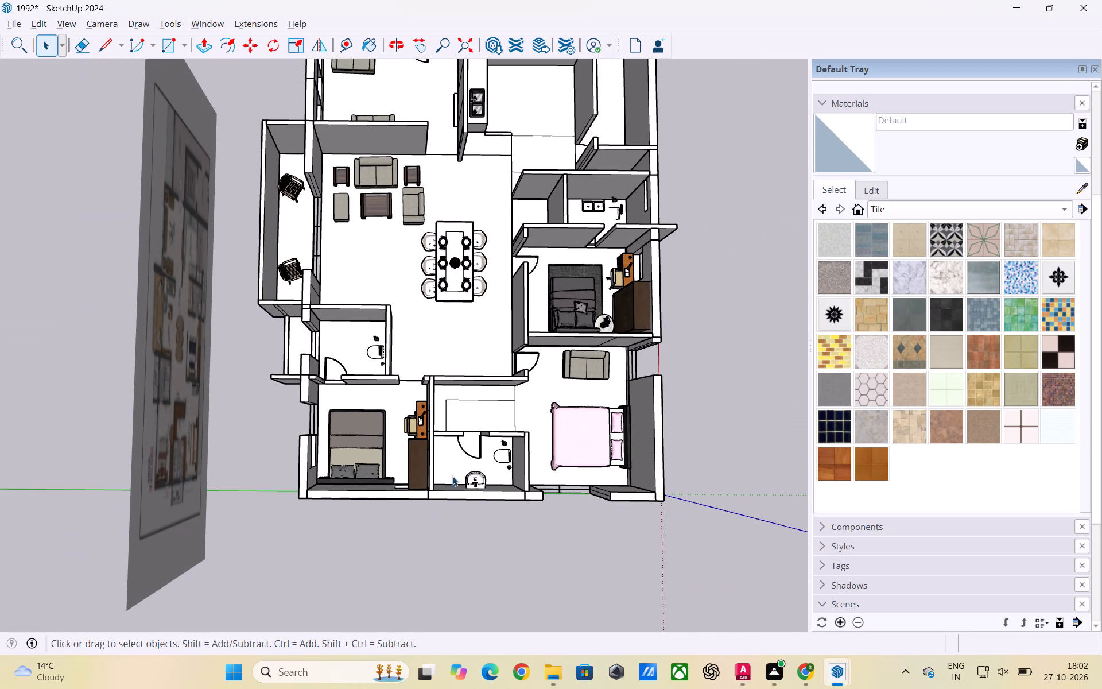
key(alt+Tab)
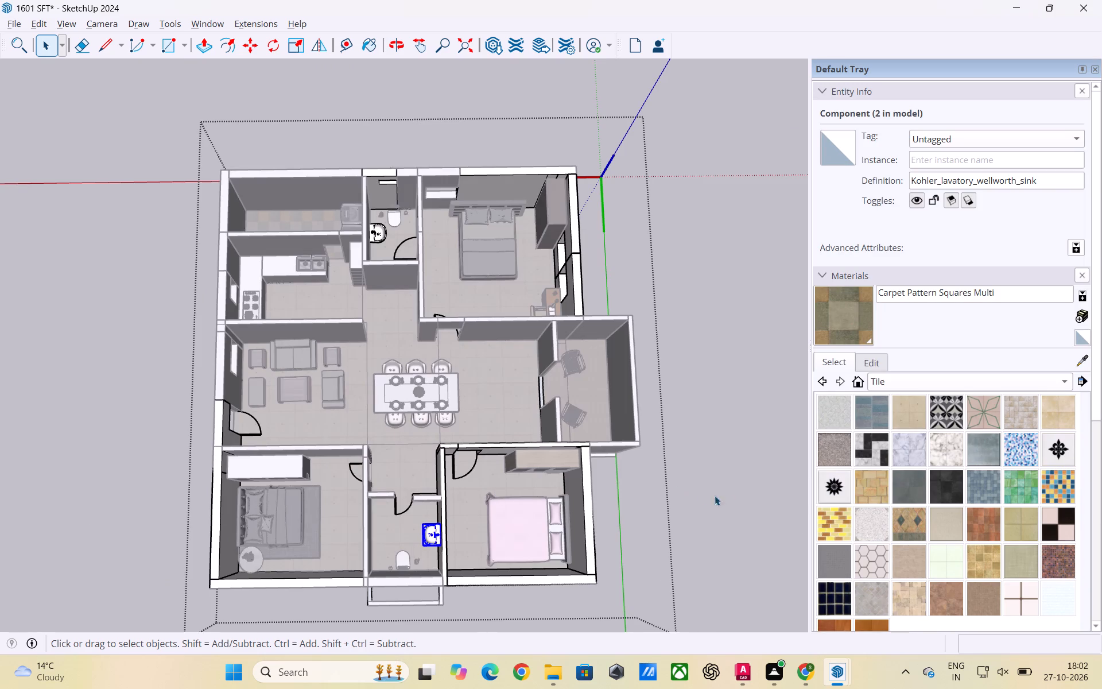
click(736, 483)
scroll(387, 529, up, 2)
scroll(400, 519, down, 2)
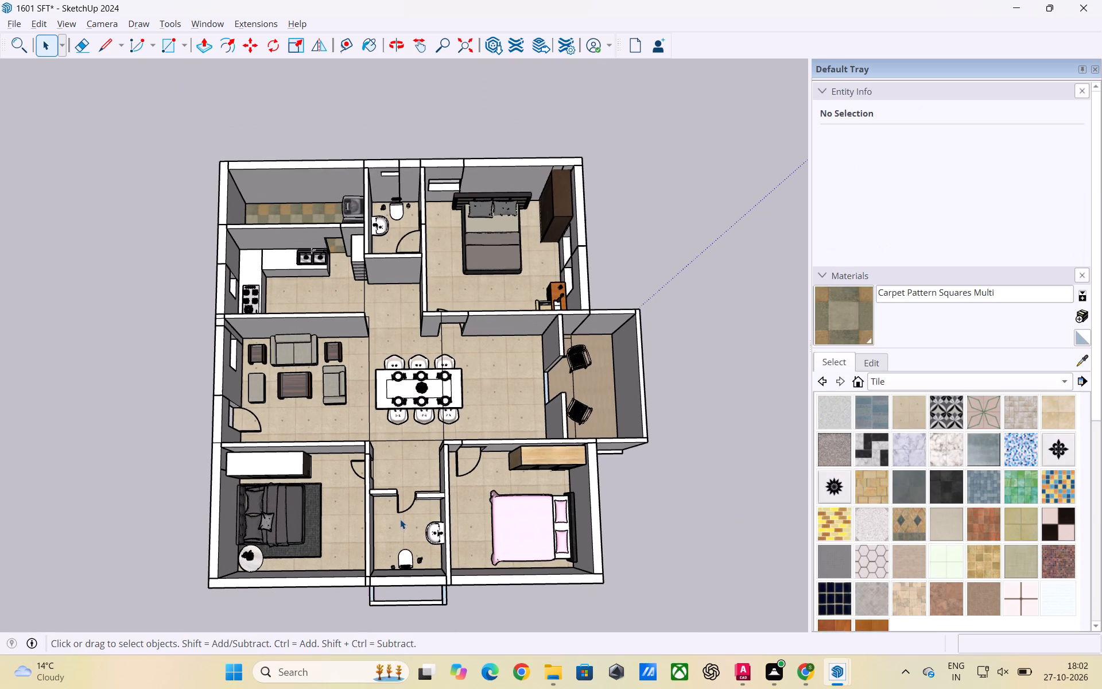
scroll(406, 509, down, 1)
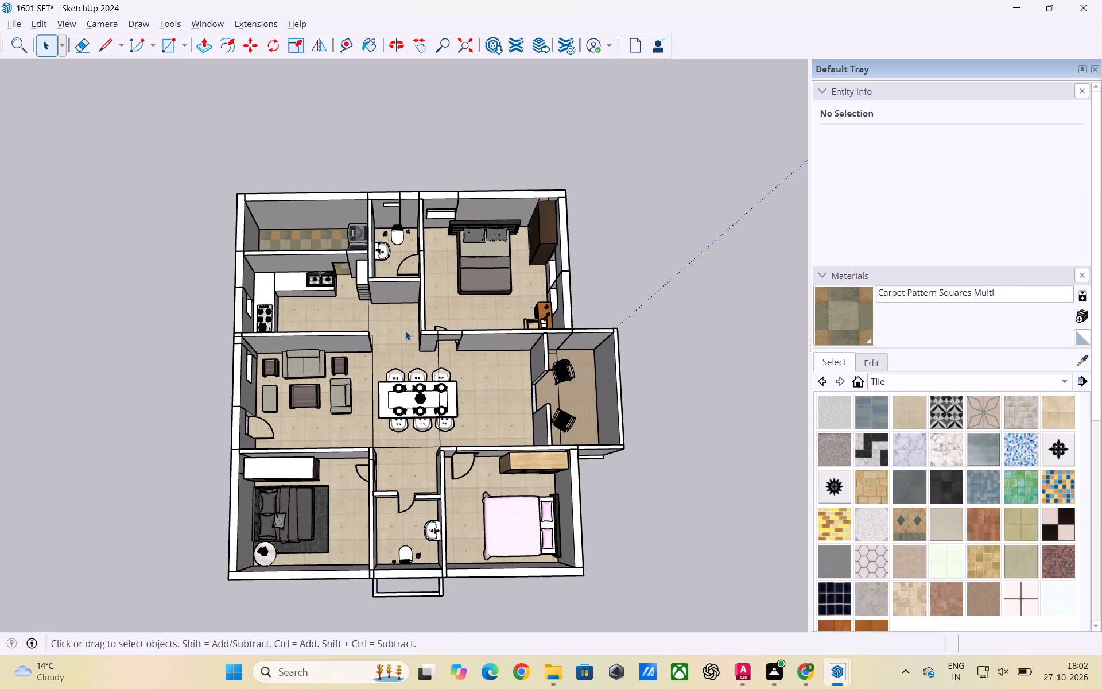
click(384, 254)
double_click(384, 254)
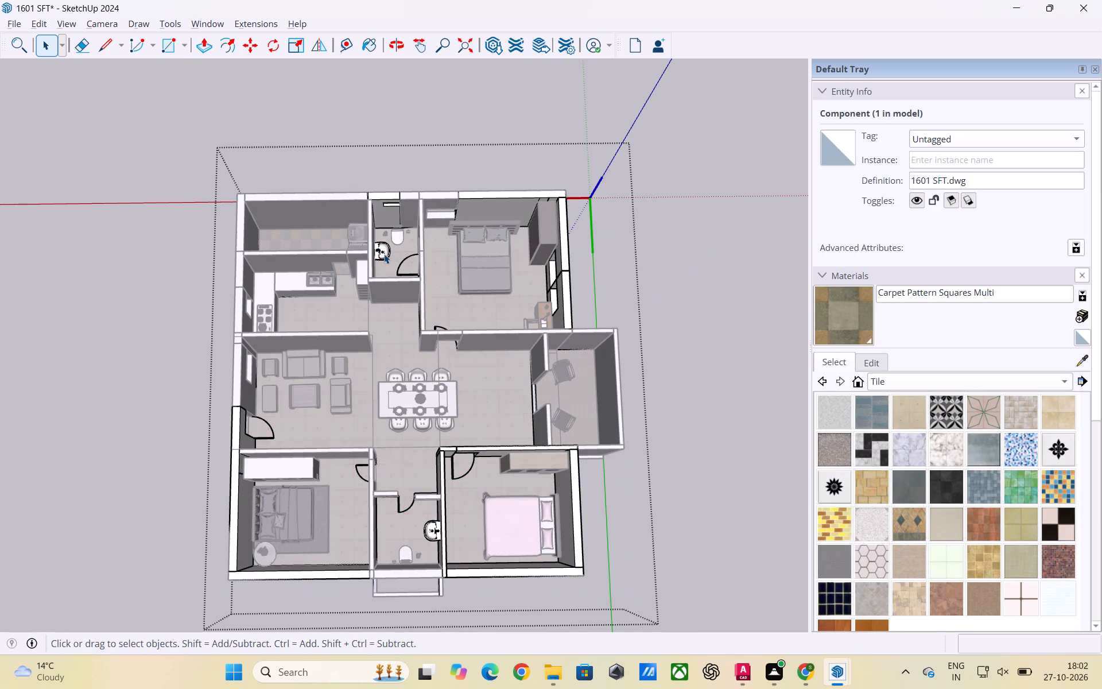
click(384, 254)
key(m)
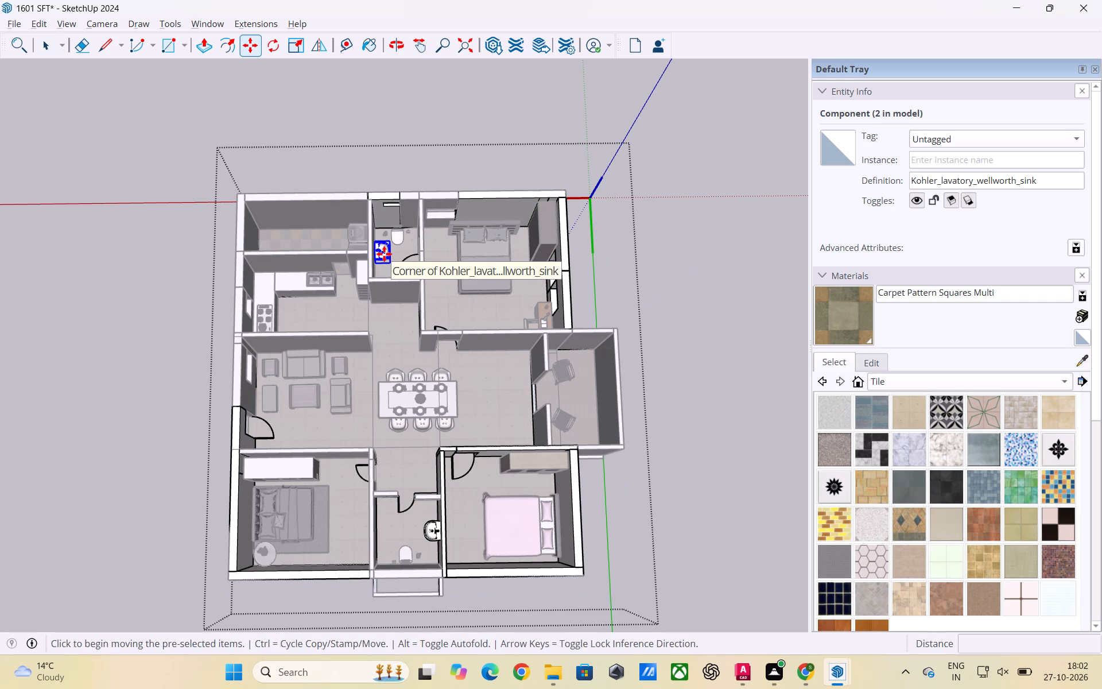
key(ctrl+c)
Switch to the 1992 model and paste the washbasin into the bathroom near the balcony, by the wall facing the living area.
key(alt+Tab)
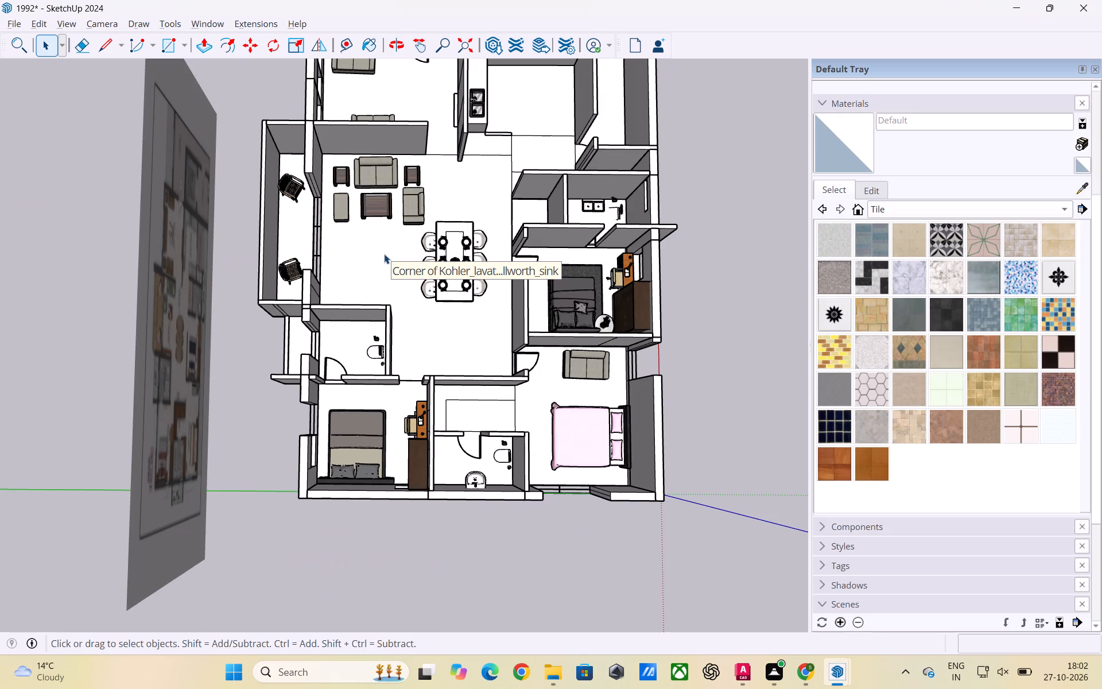
scroll(398, 474, down, 2)
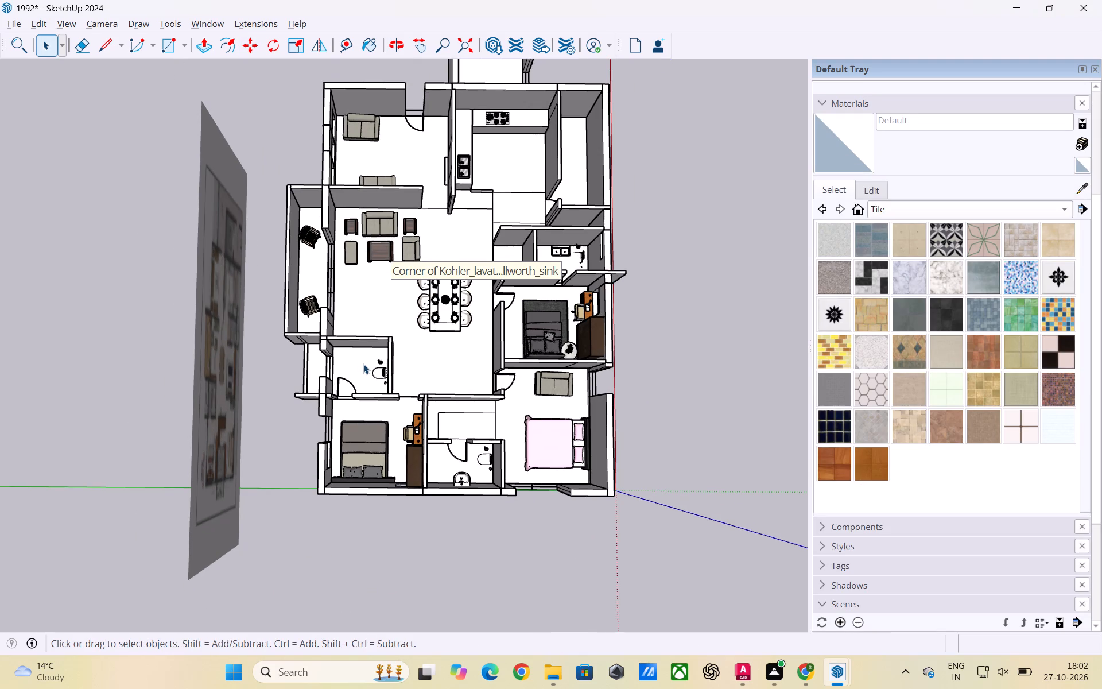
scroll(362, 358, up, 5)
key(ctrl+v)
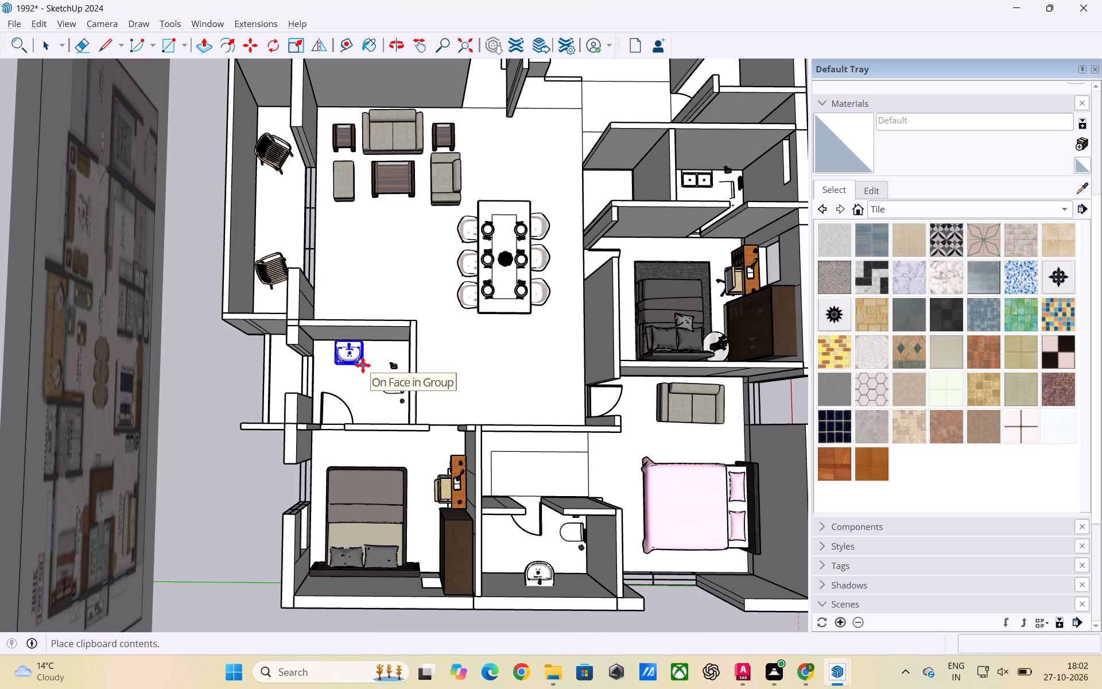
click(363, 365)
key(space)
click(227, 391)
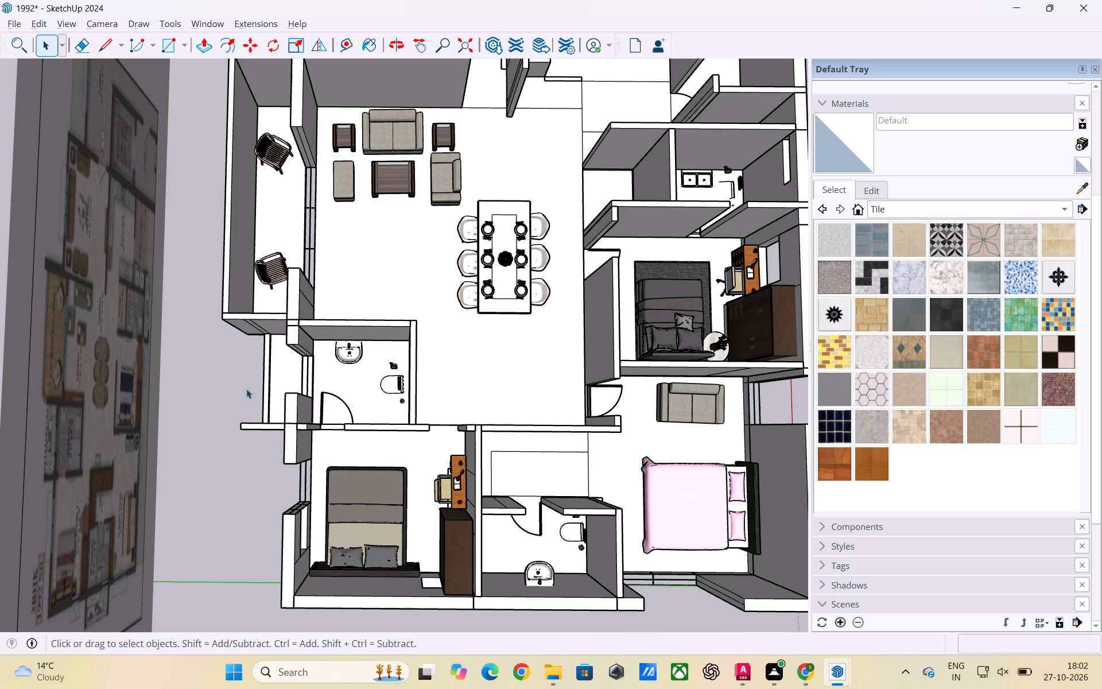
Raise the washbasin in the bathroom near the balcony about 2' 4 1/2" against the wall.
scroll(315, 372, up, 3)
middle_drag(350, 394, 471, 375)
scroll(359, 376, up, 3)
middle_drag(359, 390, 494, 331)
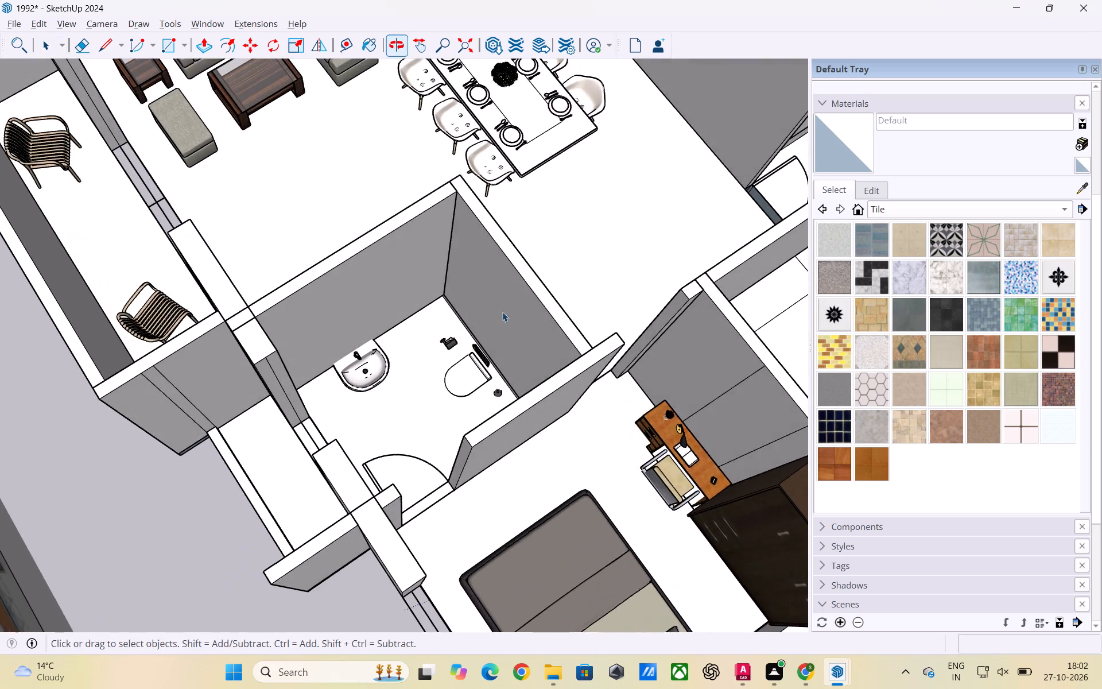
scroll(382, 389, up, 3)
middle_drag(365, 408, 482, 363)
click(363, 392)
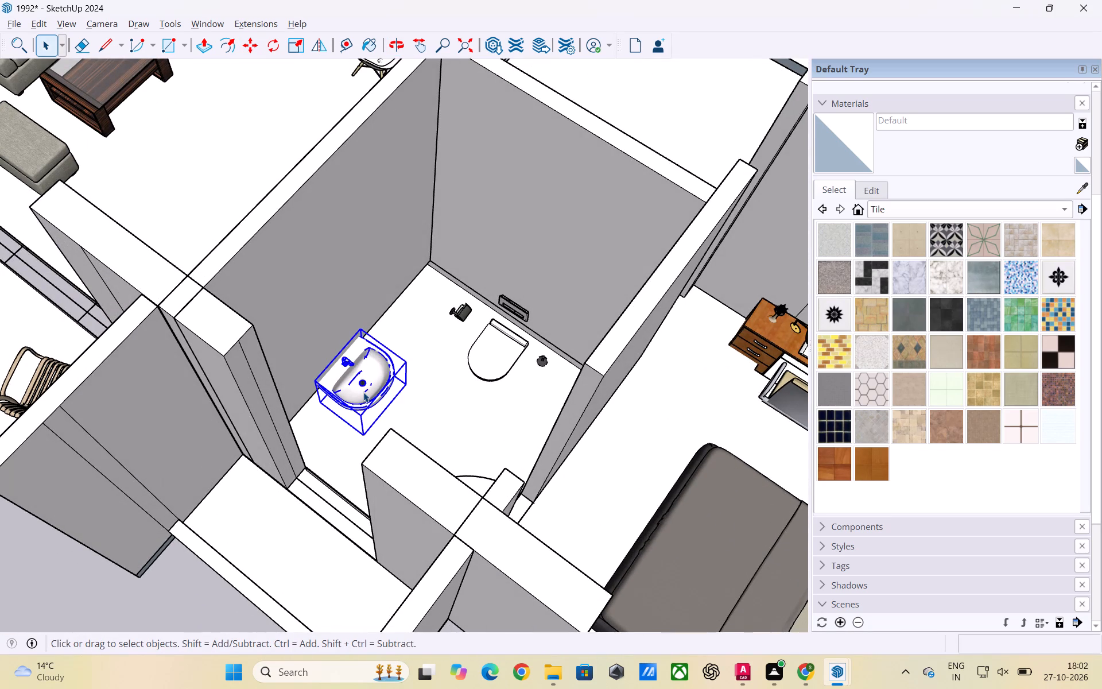
key(m)
click(354, 366)
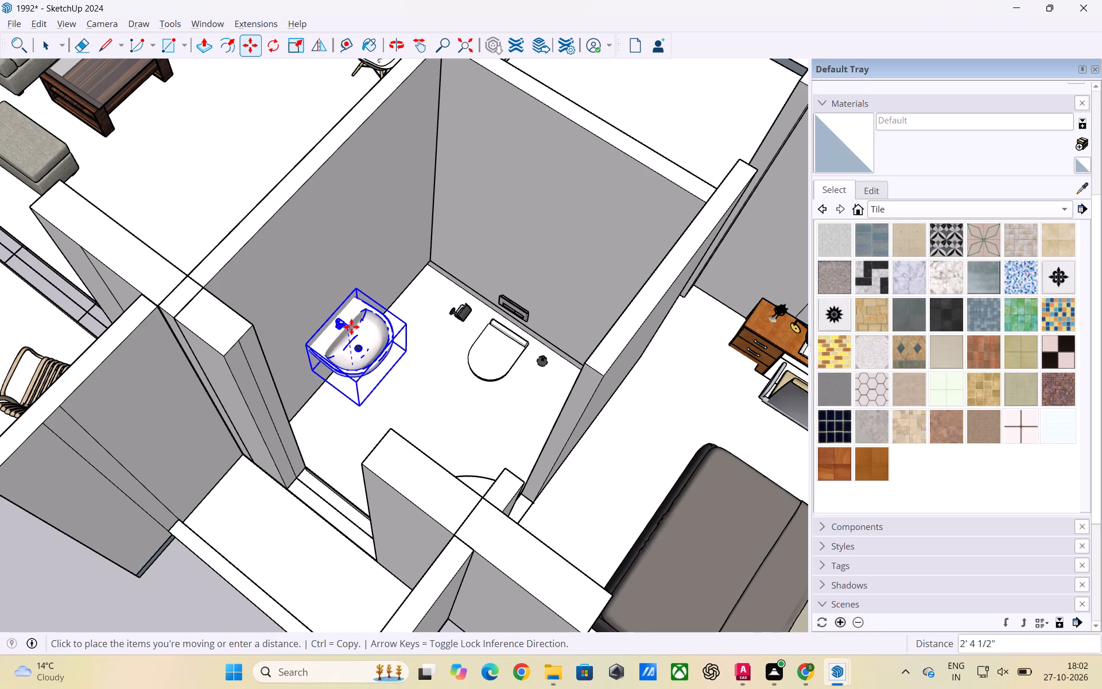
click(351, 323)
key(space)
scroll(452, 387, down, 2)
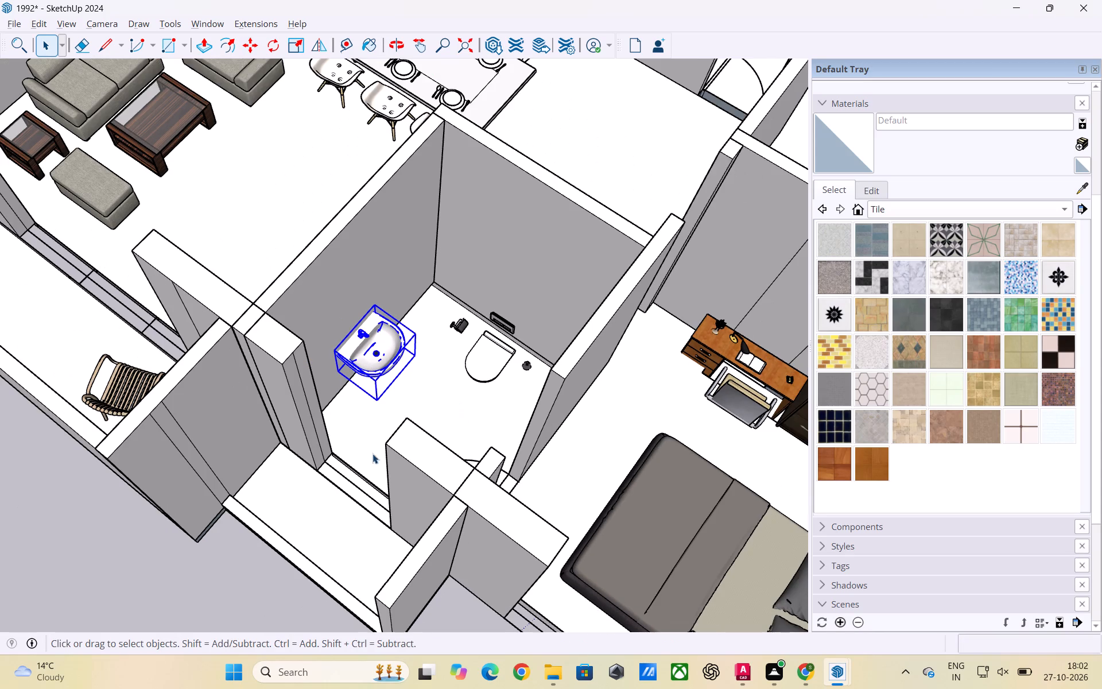
click(214, 559)
Examine the refitted bathrooms, the other rooms and the outer walls of the house from several sides.
scroll(324, 548, down, 8)
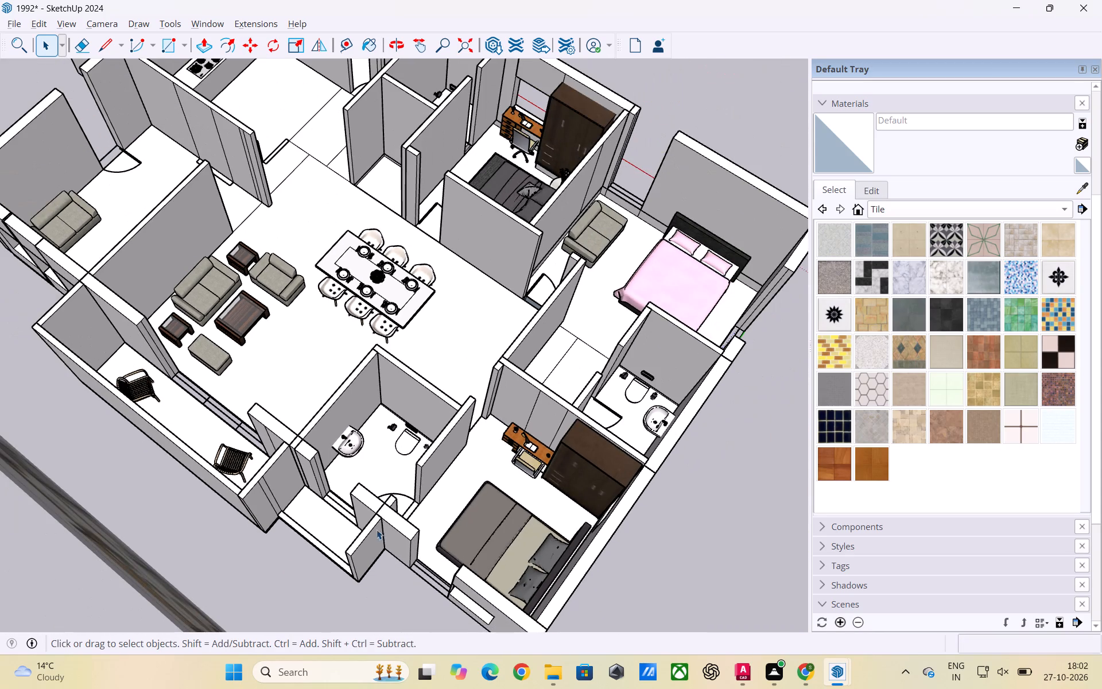
scroll(375, 475, down, 10)
middle_drag(410, 516, 576, 476)
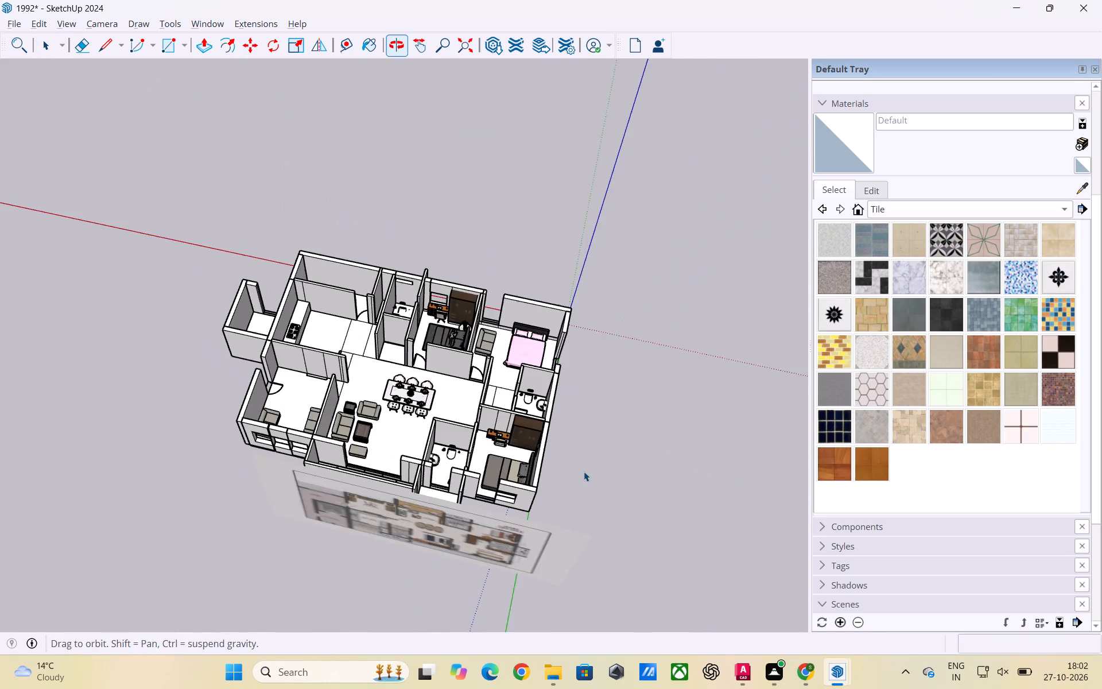
scroll(528, 505, up, 6)
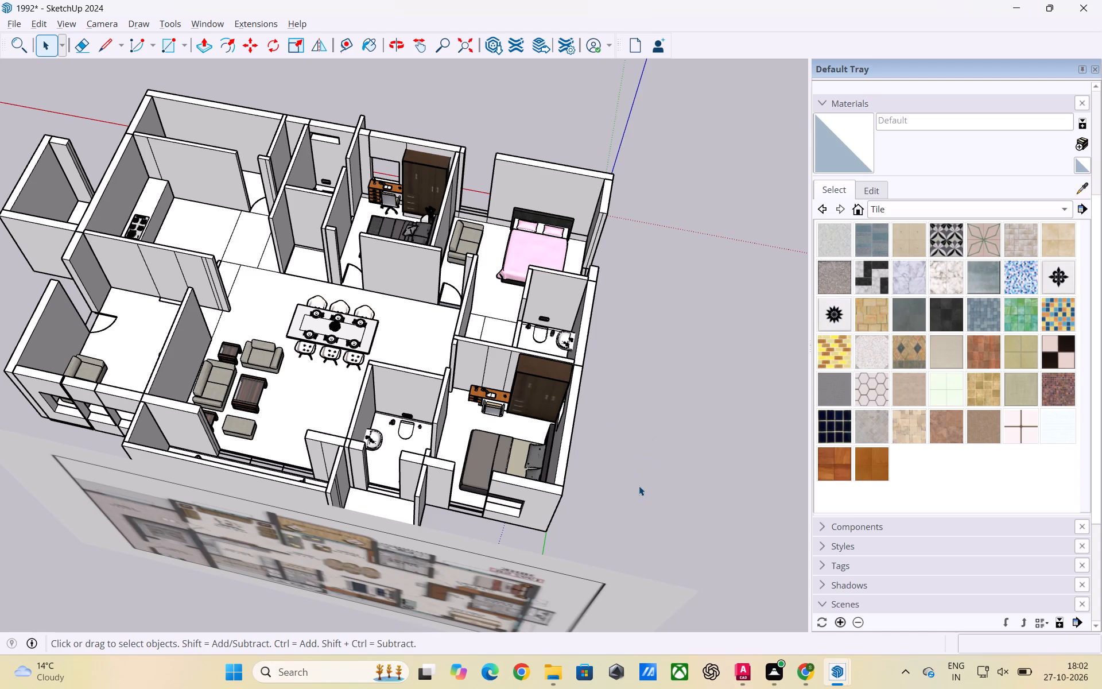
click(647, 488)
scroll(387, 437, up, 6)
scroll(403, 421, down, 10)
middle_drag(396, 423, 392, 525)
scroll(375, 451, up, 8)
middle_drag(409, 475, 408, 475)
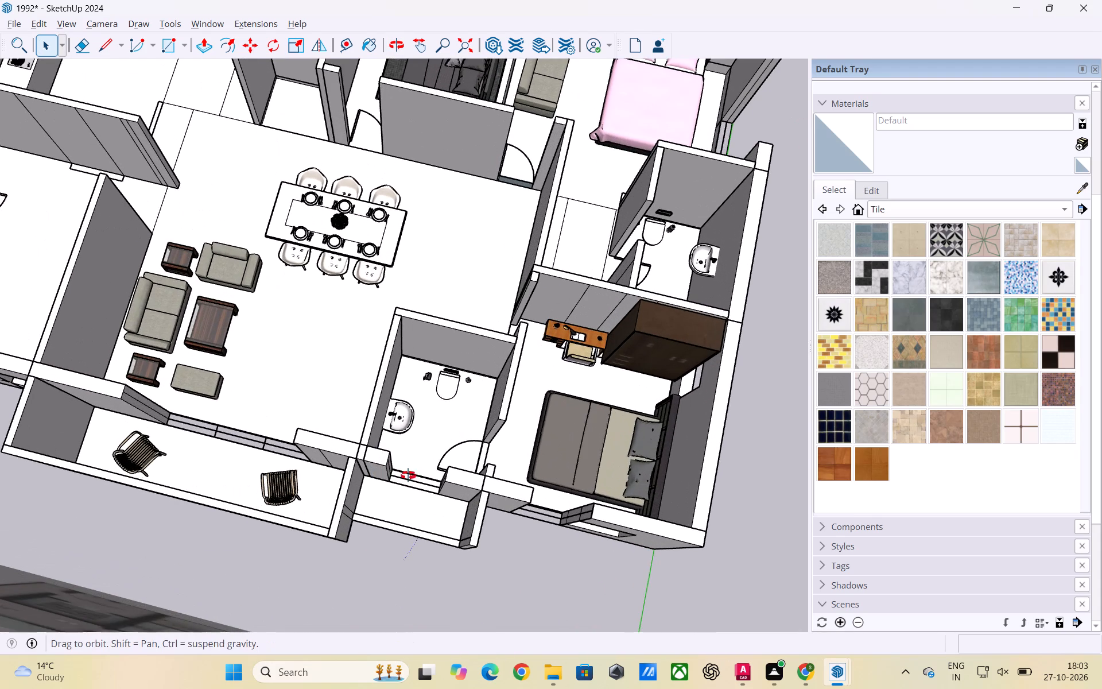
middle_drag(408, 475, 201, 430)
scroll(406, 456, down, 4)
middle_drag(439, 475, 392, 485)
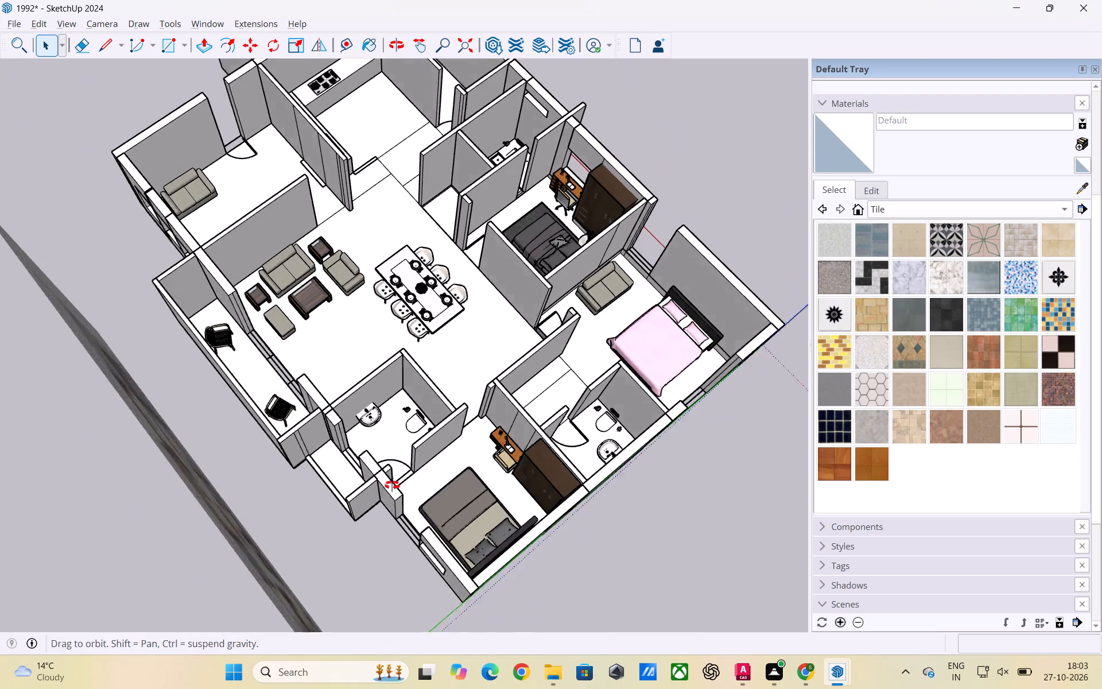
middle_drag(392, 485, 271, 463)
scroll(535, 475, up, 3)
scroll(291, 416, down, 5)
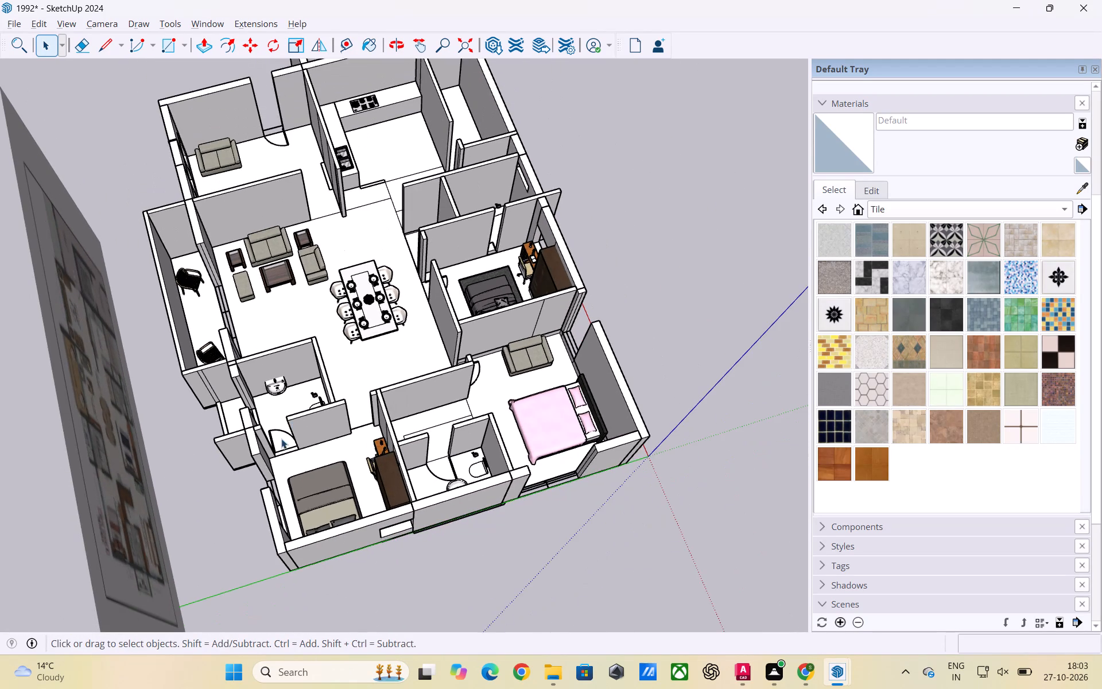
middle_drag(585, 458, 205, 422)
scroll(597, 435, down, 3)
middle_drag(580, 466, 290, 450)
scroll(383, 452, up, 5)
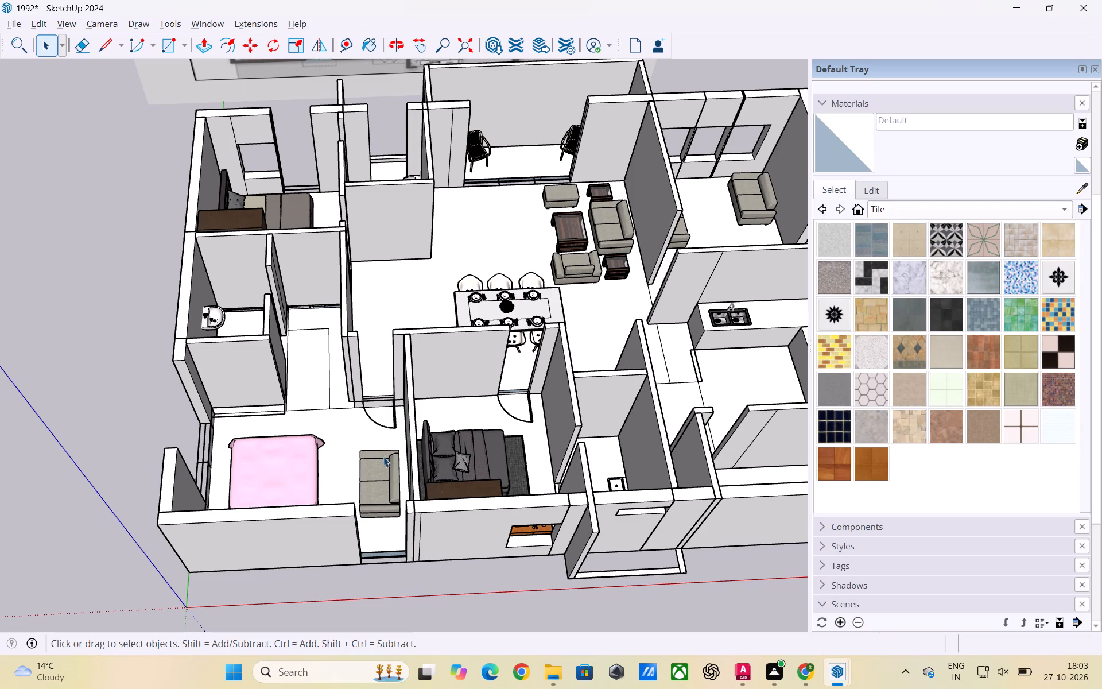
scroll(661, 485, up, 1)
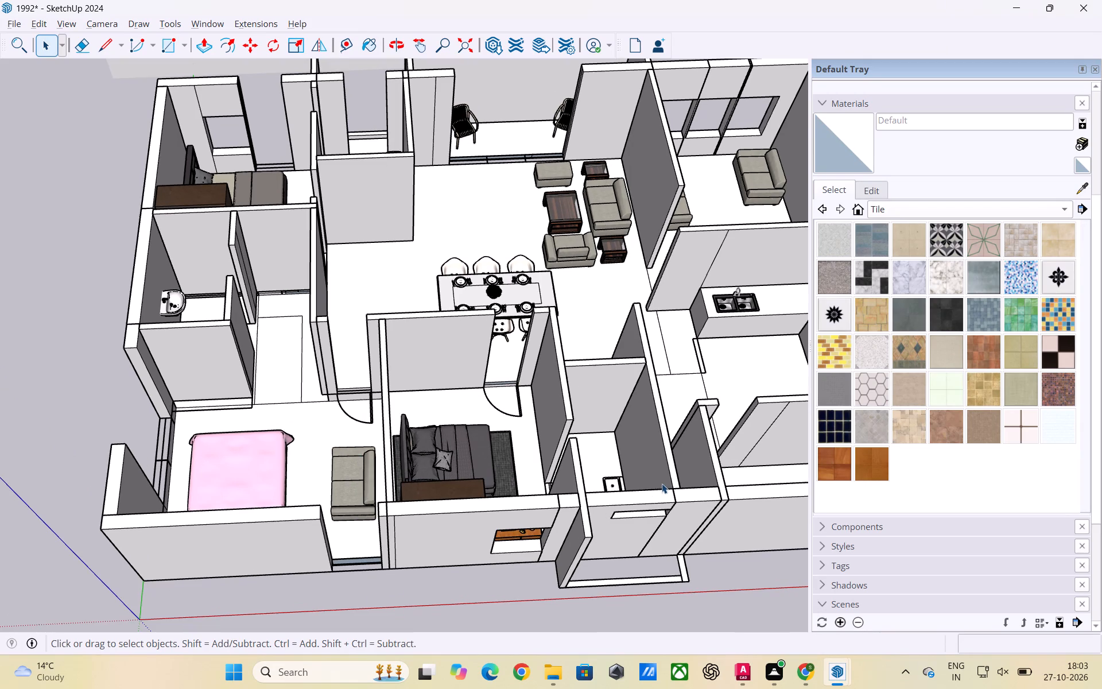
scroll(522, 484, up, 1)
scroll(539, 544, up, 3)
middle_drag(531, 537, 550, 415)
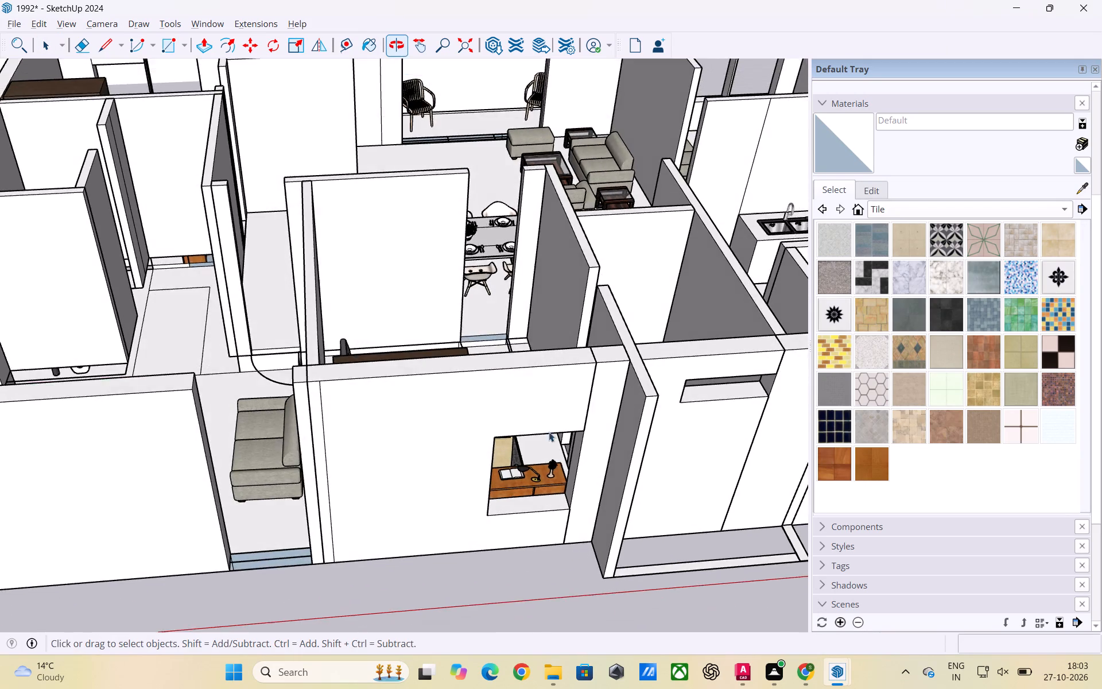
Examine the outer wall of the bedroom with the desk, its window opening and the adjoining bathroom and sofa-side openings.
scroll(553, 508, up, 2)
scroll(537, 483, down, 9)
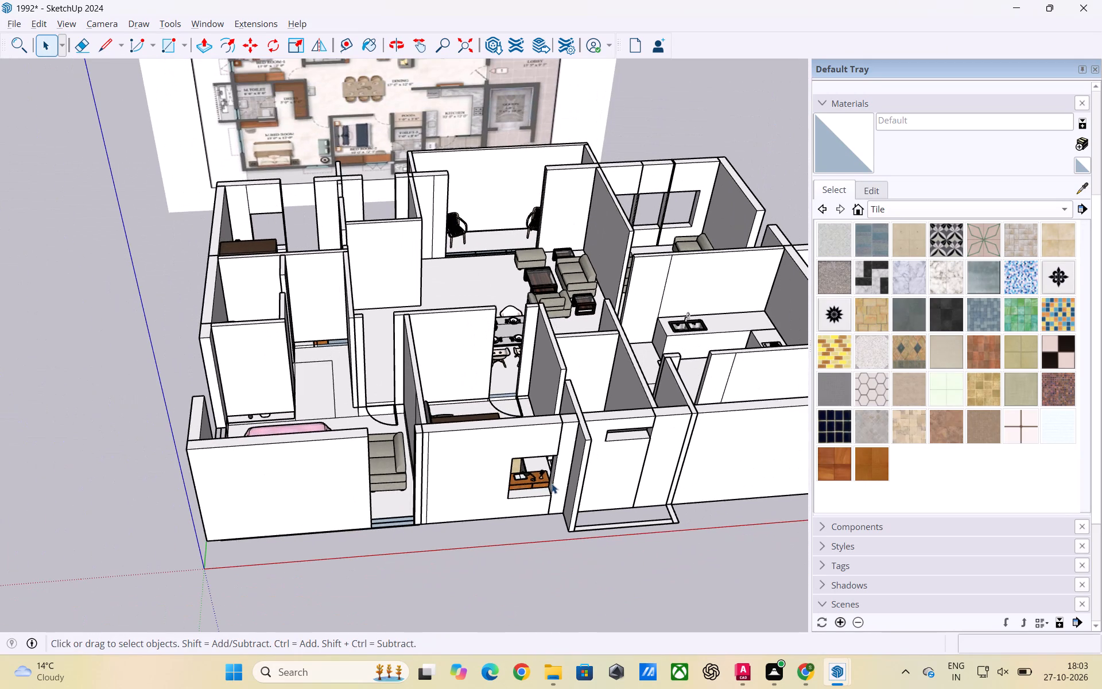
scroll(564, 572, up, 2)
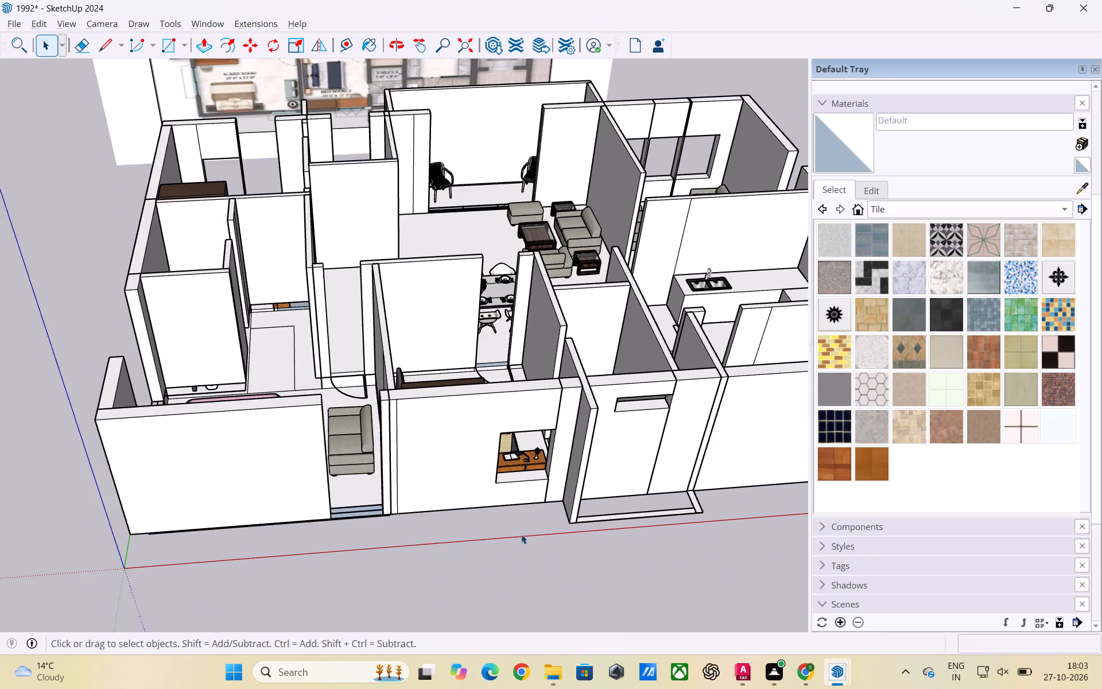
scroll(508, 518, up, 4)
middle_drag(474, 448, 336, 333)
scroll(443, 354, up, 2)
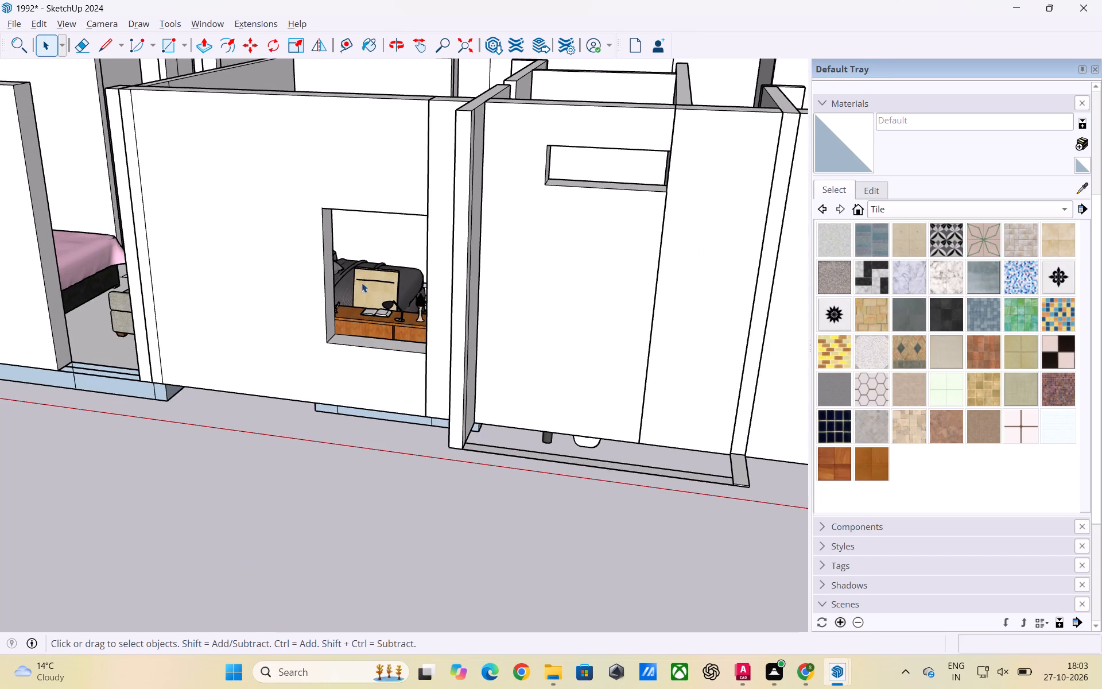
middle_drag(359, 293, 517, 283)
scroll(474, 297, up, 1)
scroll(563, 296, up, 2)
scroll(304, 234, down, 5)
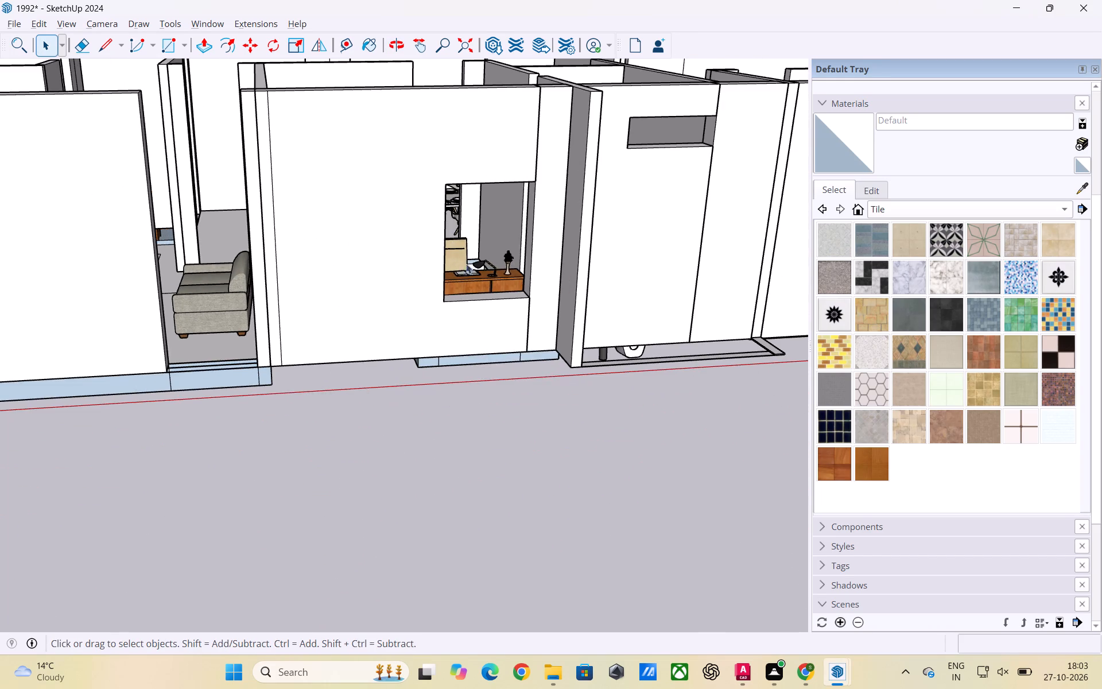
scroll(500, 247, down, 5)
scroll(459, 343, up, 5)
middle_drag(363, 295, 348, 450)
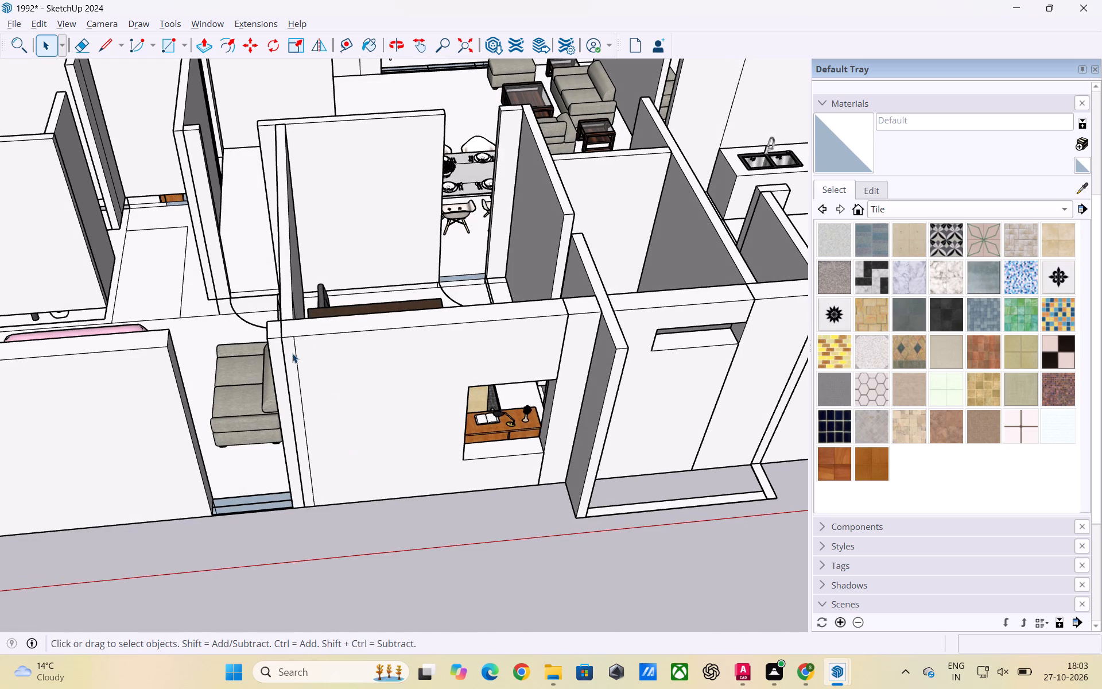
scroll(362, 264, down, 3)
scroll(443, 174, down, 2)
scroll(372, 343, up, 3)
scroll(300, 362, up, 2)
middle_drag(289, 335, 324, 406)
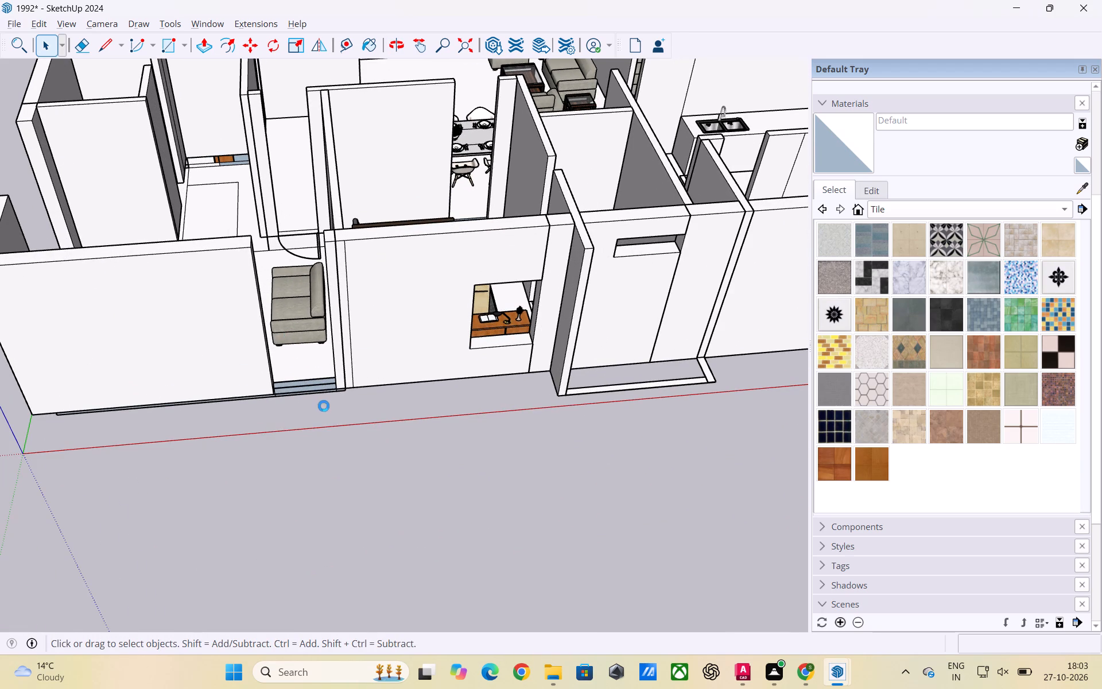
middle_drag(324, 406, 325, 408)
scroll(330, 390, down, 2)
scroll(301, 440, up, 3)
scroll(296, 434, down, 3)
scroll(220, 440, up, 3)
scroll(214, 348, down, 5)
scroll(274, 326, up, 2)
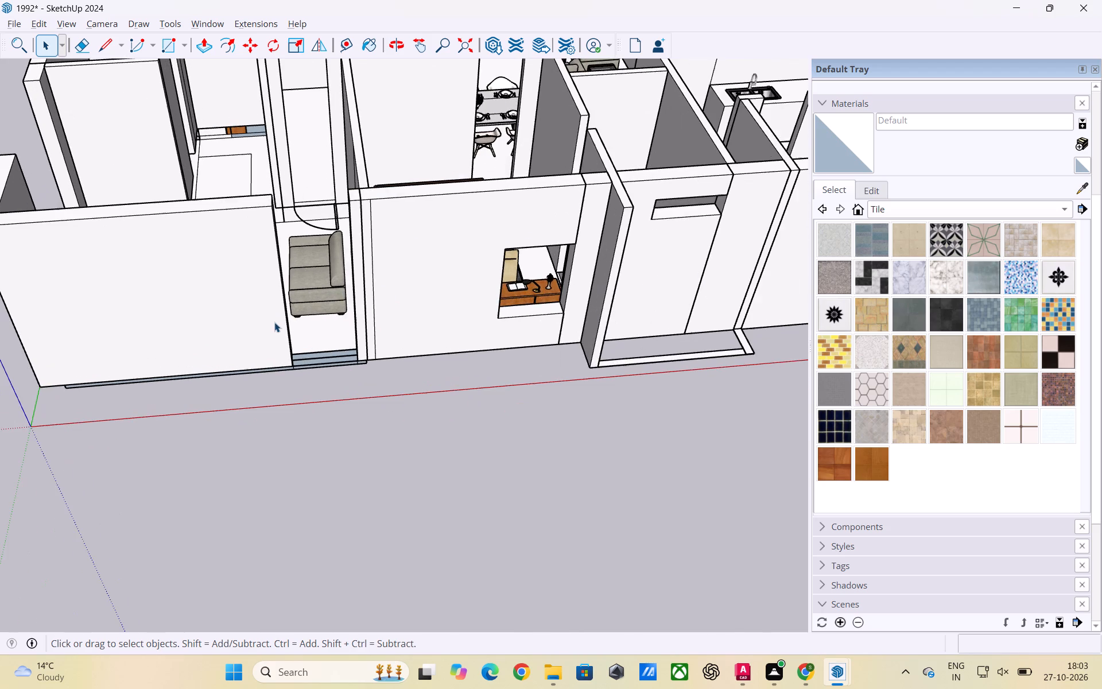
Examine the bedroom with the pink bed, the neighbouring rooms and the end wall of the house from several sides.
scroll(273, 321, down, 2)
middle_drag(279, 314, 646, 328)
scroll(442, 297, down, 4)
middle_drag(286, 287, 298, 297)
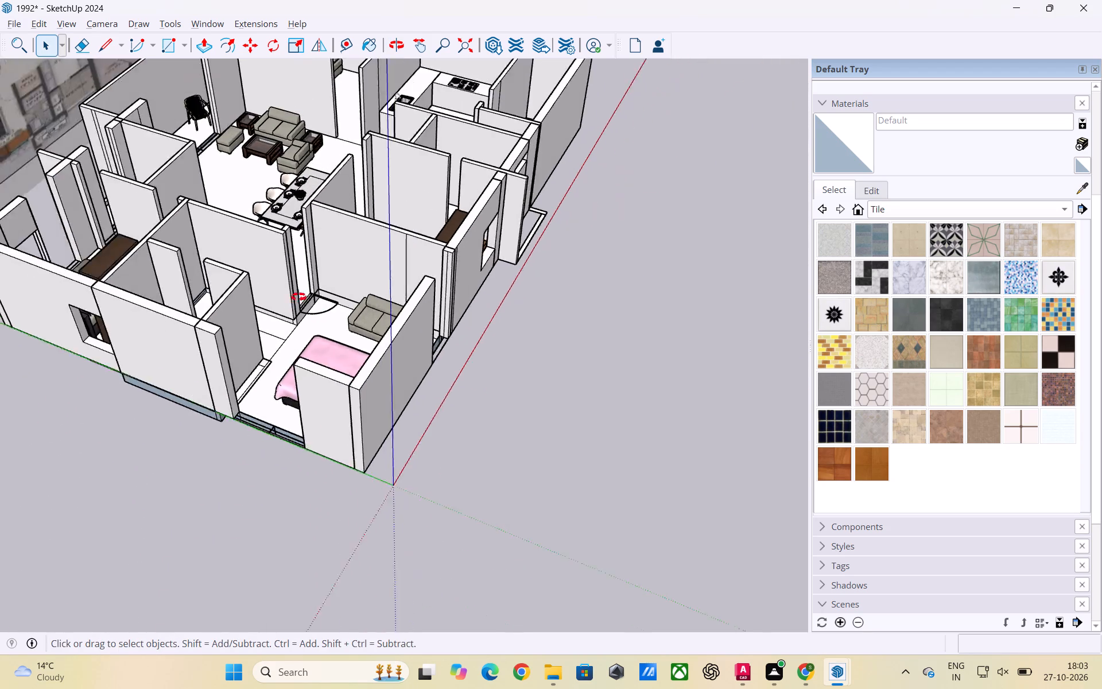
middle_drag(298, 297, 629, 318)
scroll(783, 280, down, 2)
scroll(449, 327, up, 3)
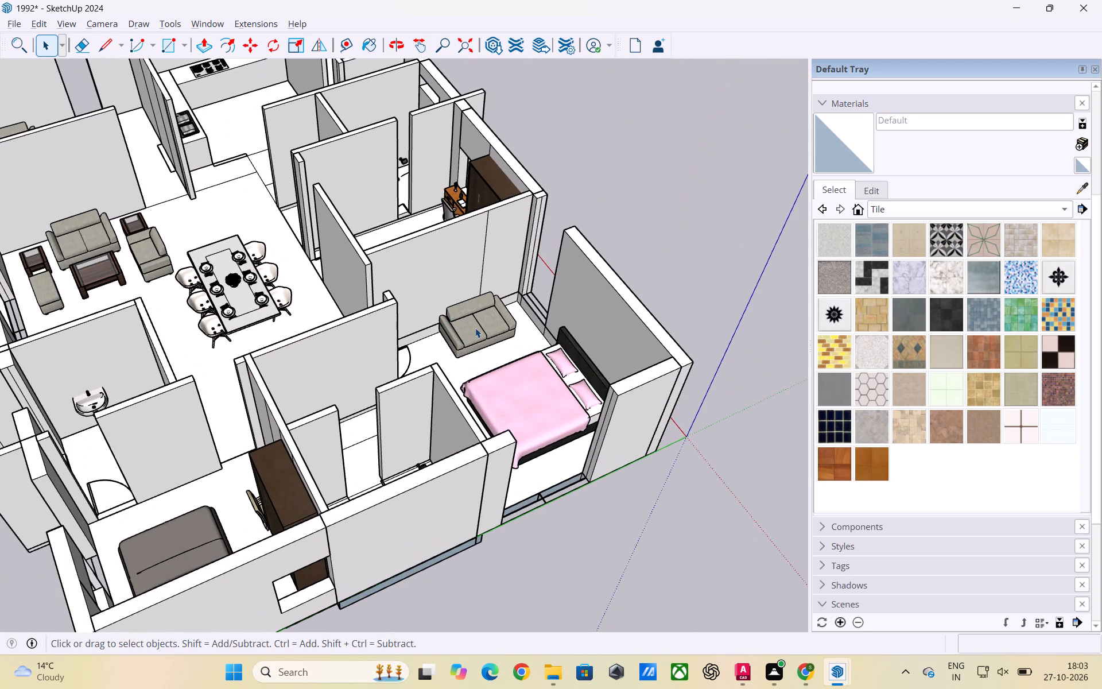
scroll(354, 343, up, 3)
scroll(514, 289, down, 7)
scroll(448, 306, down, 4)
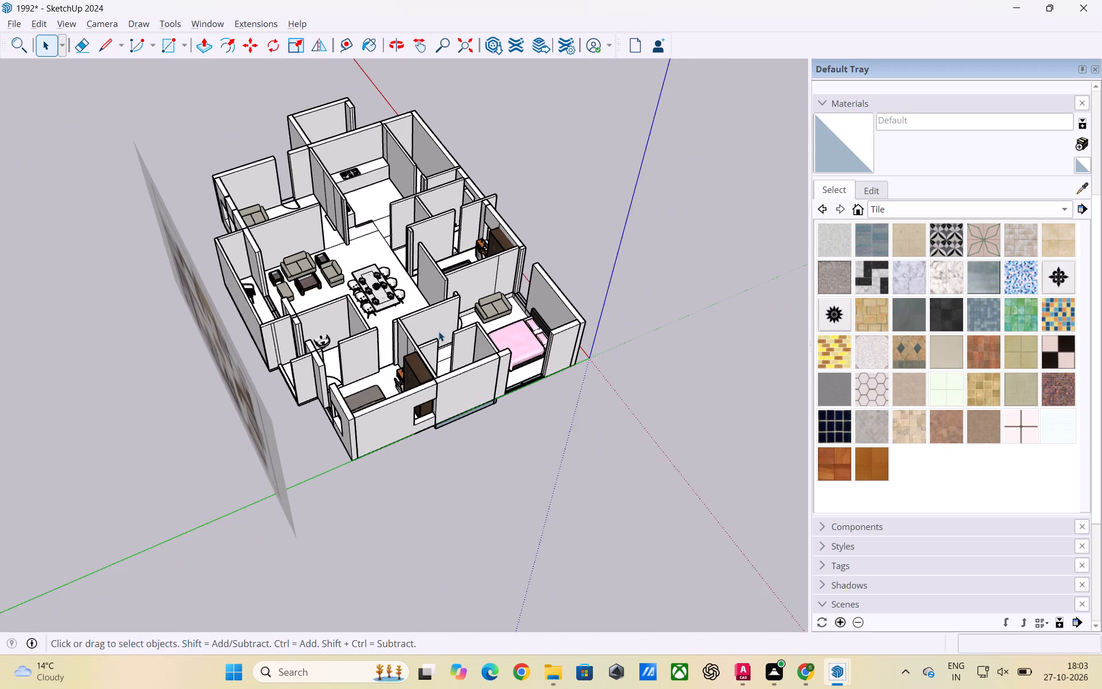
scroll(439, 331, down, 3)
scroll(377, 340, down, 4)
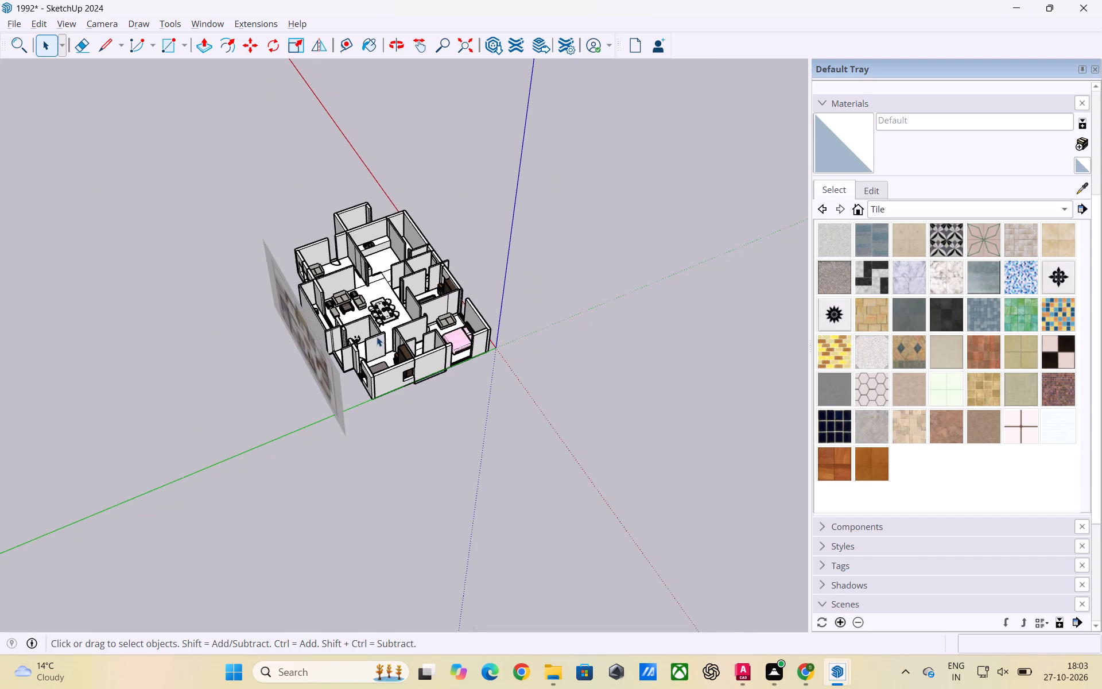
scroll(395, 336, up, 3)
middle_drag(375, 350, 386, 349)
scroll(385, 350, up, 1)
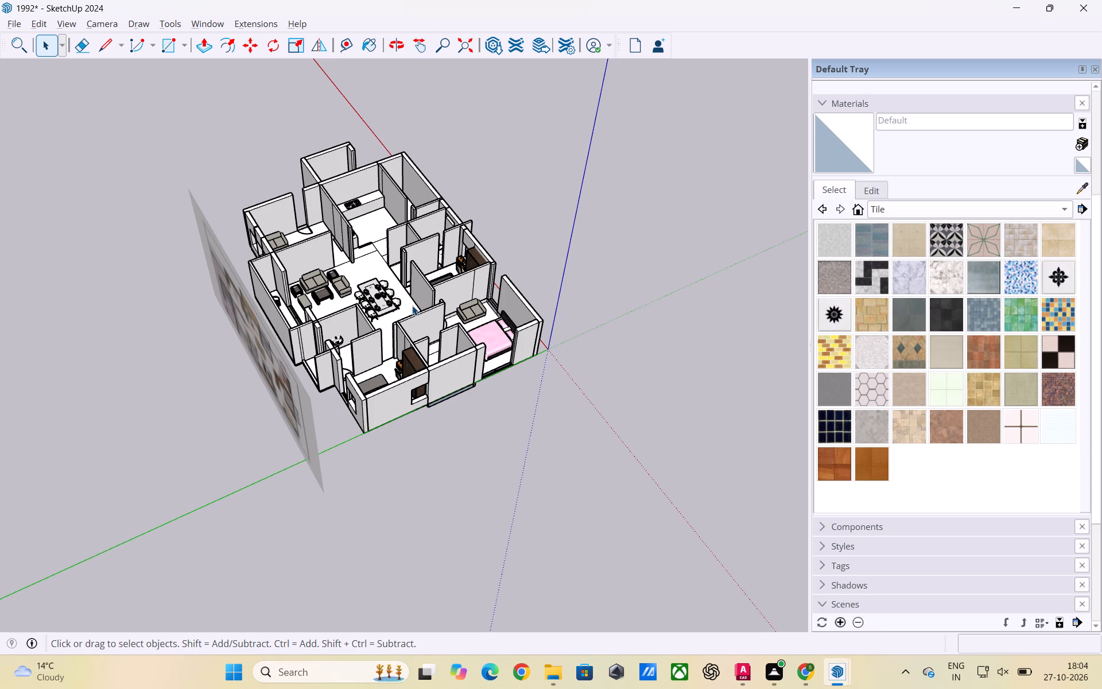
scroll(488, 261, up, 1)
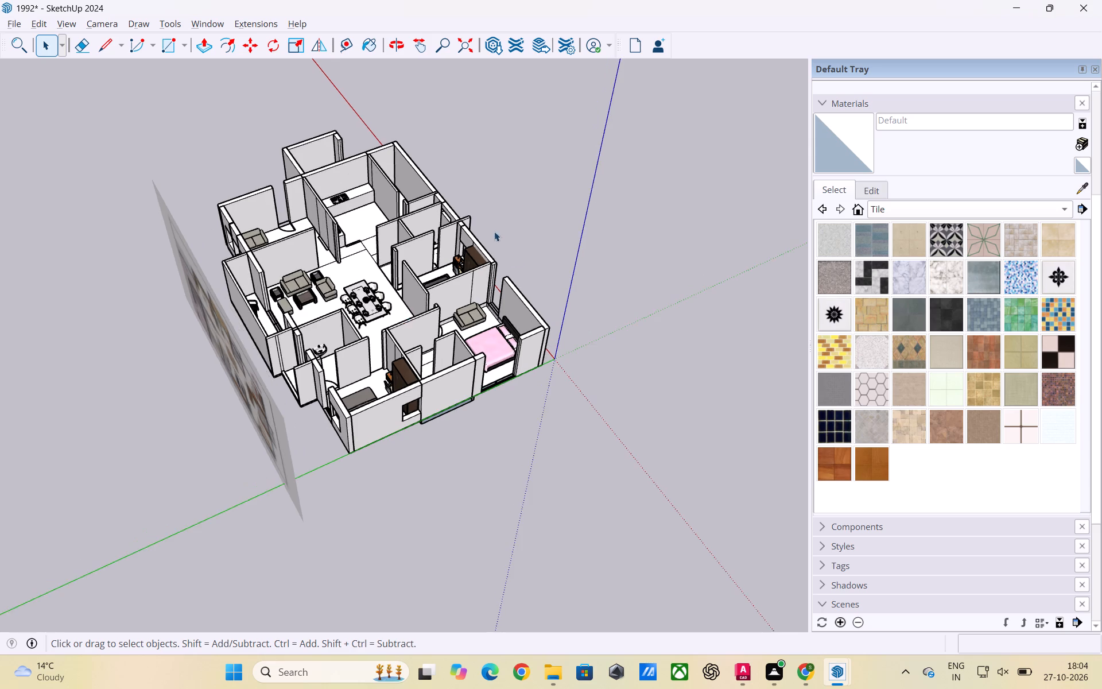
scroll(493, 230, down, 8)
middle_drag(443, 380, 534, 327)
scroll(512, 334, up, 6)
scroll(520, 332, down, 4)
middle_drag(546, 344, 314, 377)
scroll(434, 356, up, 10)
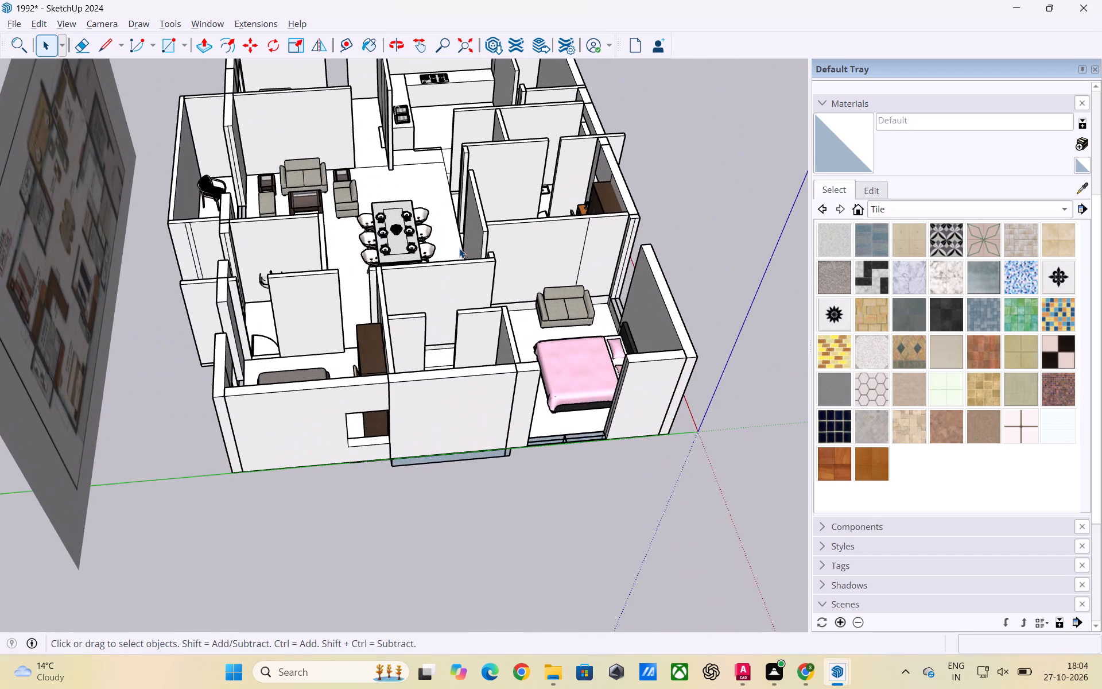
scroll(468, 234, down, 8)
middle_drag(447, 323, 443, 424)
scroll(505, 326, up, 3)
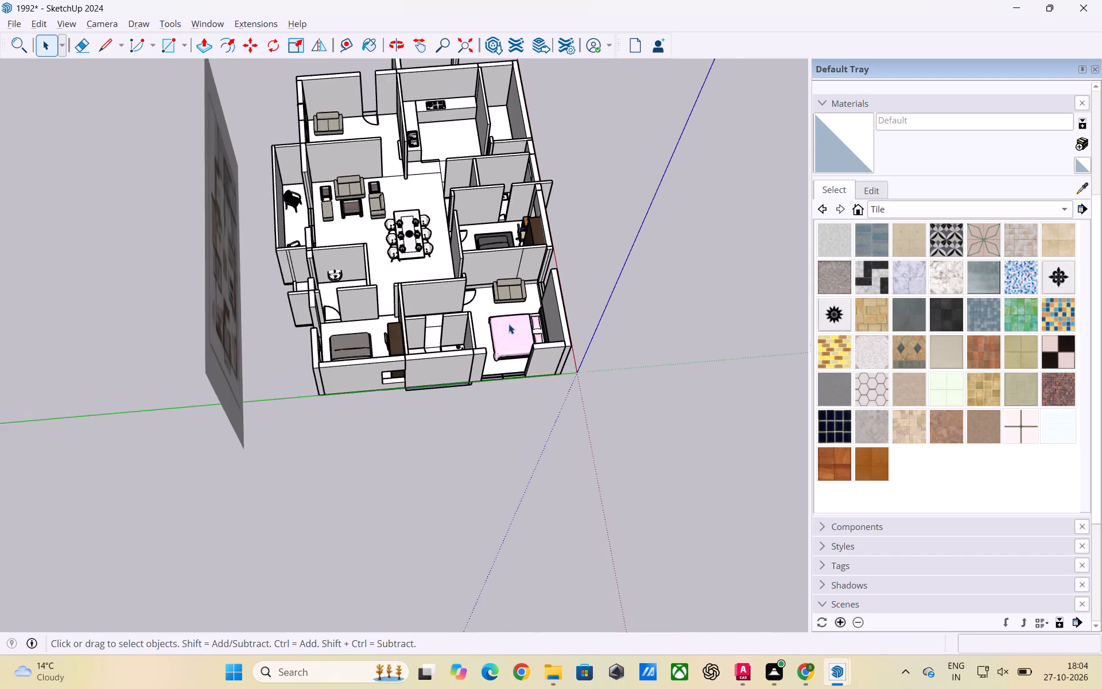
scroll(509, 324, up, 9)
scroll(576, 367, up, 3)
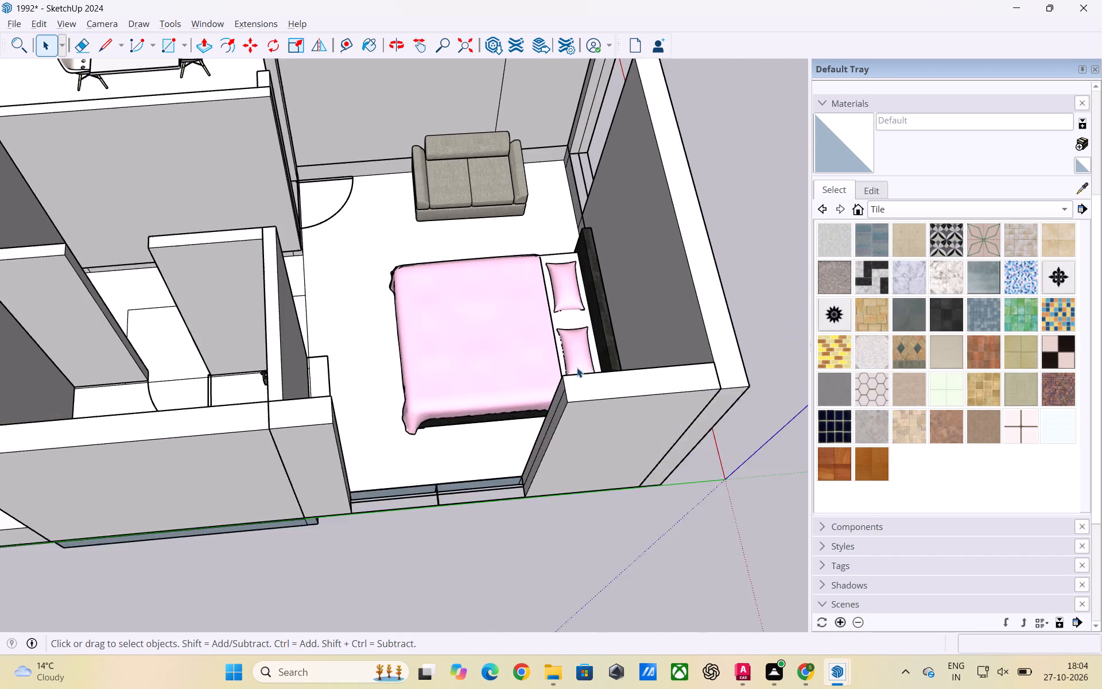
scroll(577, 367, down, 2)
middle_drag(584, 372, 318, 407)
scroll(317, 350, up, 3)
scroll(344, 334, down, 4)
middle_drag(350, 348, 384, 369)
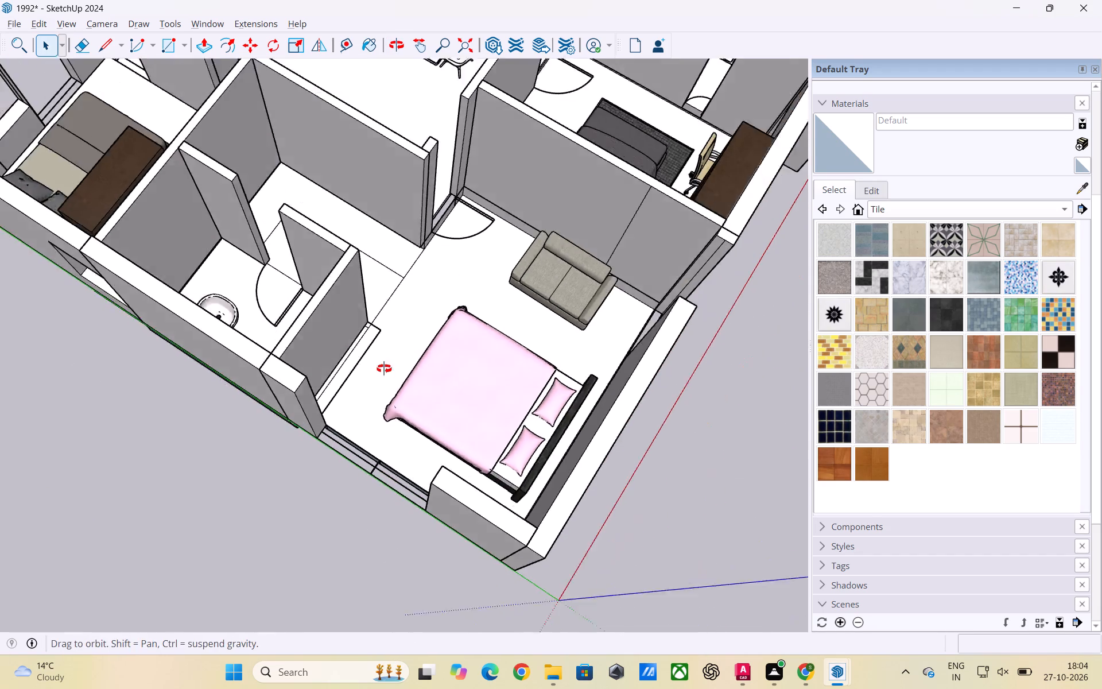
middle_drag(384, 369, 569, 380)
scroll(584, 361, down, 6)
scroll(308, 443, up, 2)
middle_drag(307, 454, 338, 291)
scroll(316, 384, up, 2)
middle_drag(318, 425, 393, 307)
scroll(390, 377, up, 3)
scroll(476, 377, down, 1)
middle_drag(476, 377, 440, 407)
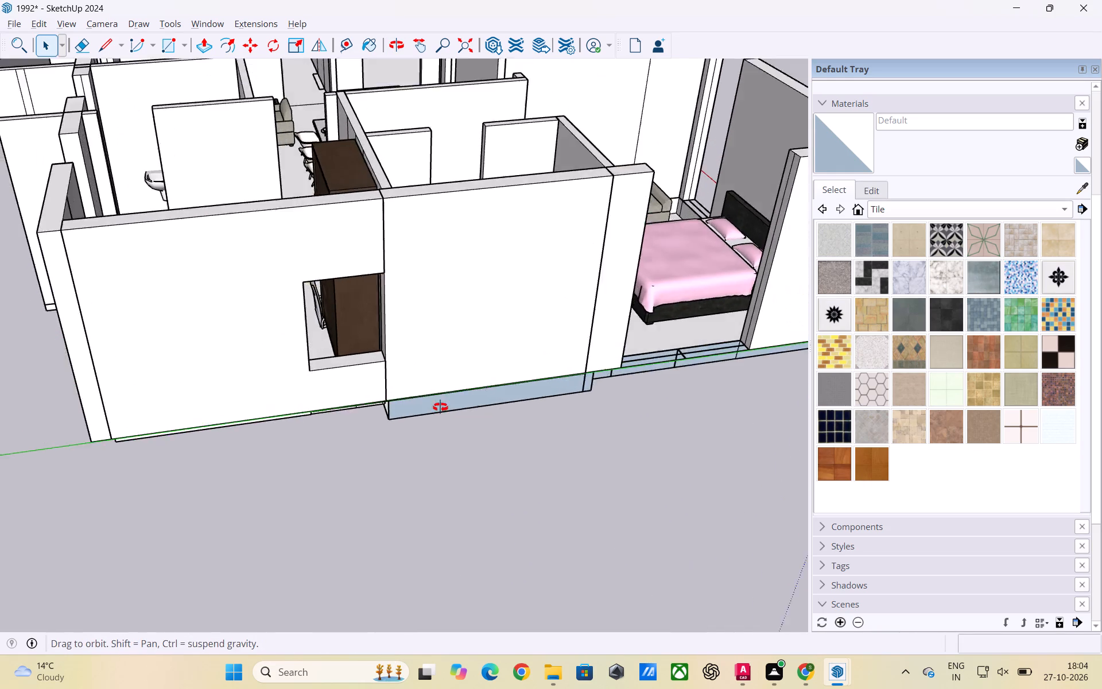
middle_drag(440, 407, 211, 387)
Examine the long outer wall and the furnished room layout of the whole house from outside and from above.
scroll(380, 384, down, 6)
middle_drag(495, 433, 155, 444)
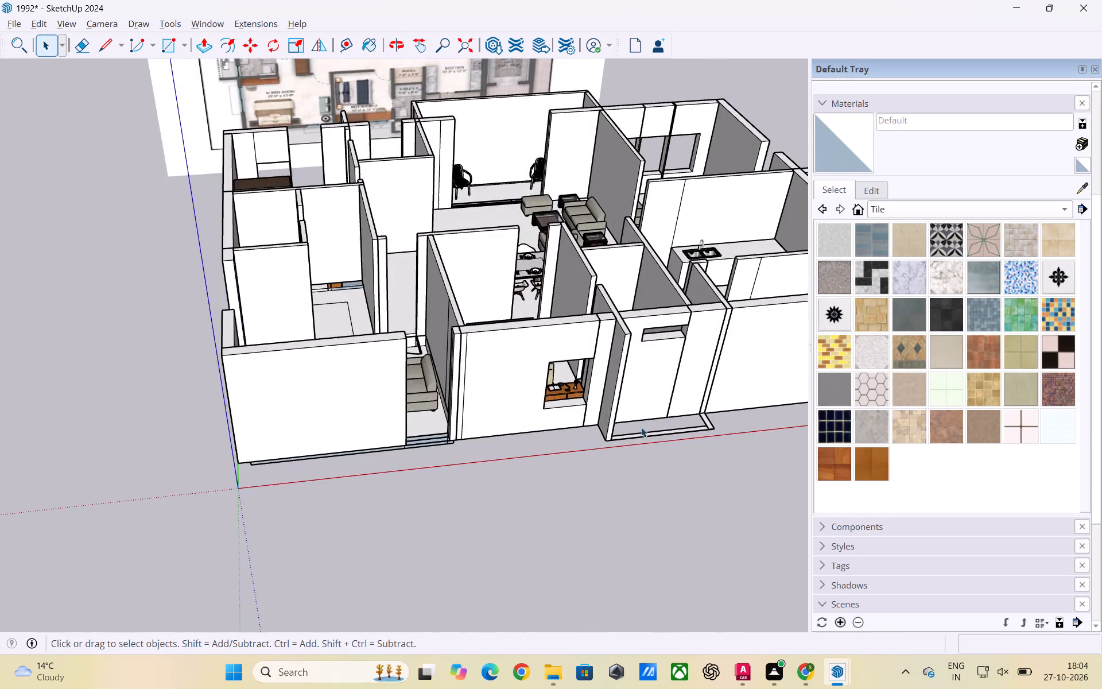
scroll(642, 426, down, 6)
middle_drag(562, 410, 417, 478)
scroll(527, 462, up, 3)
middle_drag(525, 471, 637, 466)
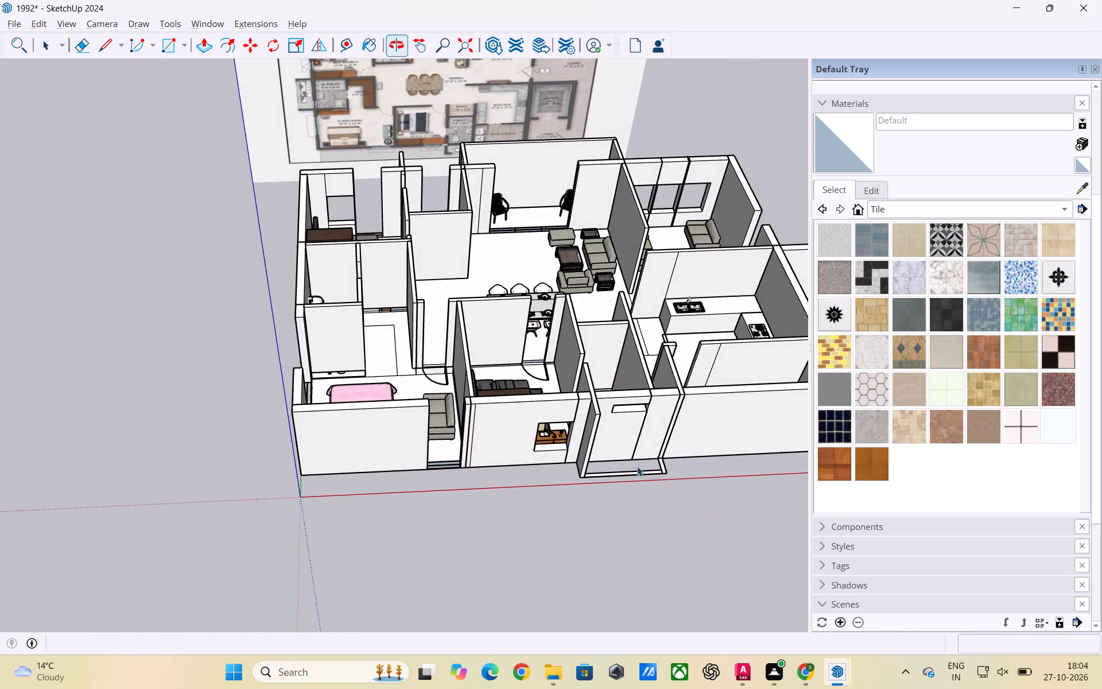
scroll(637, 466, down, 2)
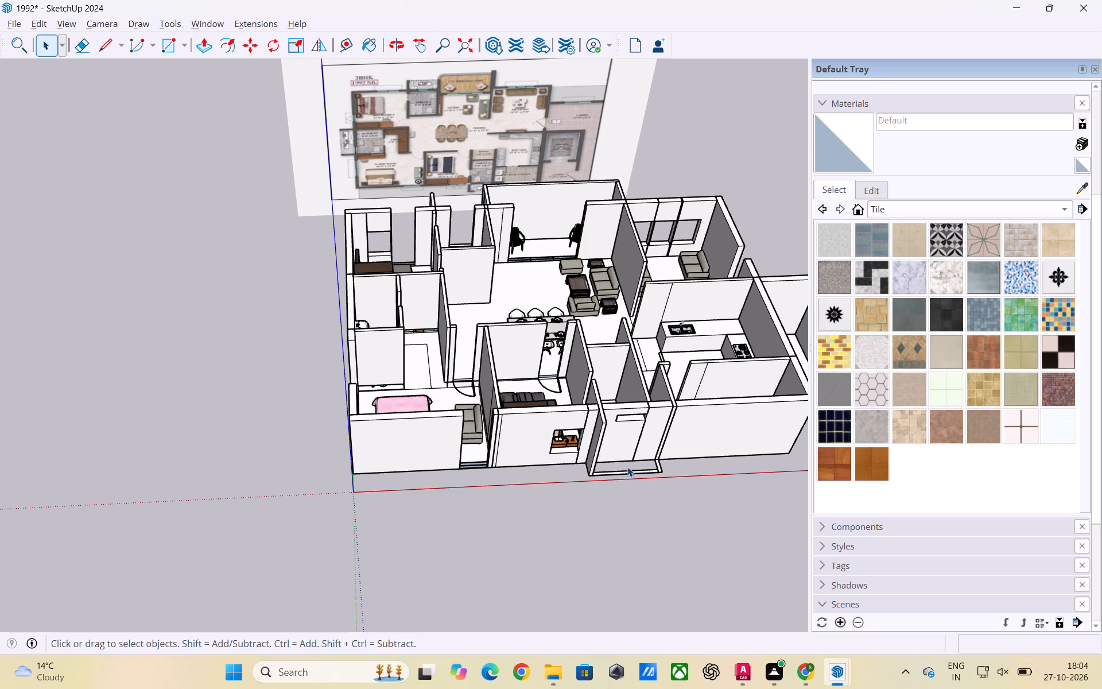
scroll(512, 410, down, 4)
scroll(564, 456, up, 3)
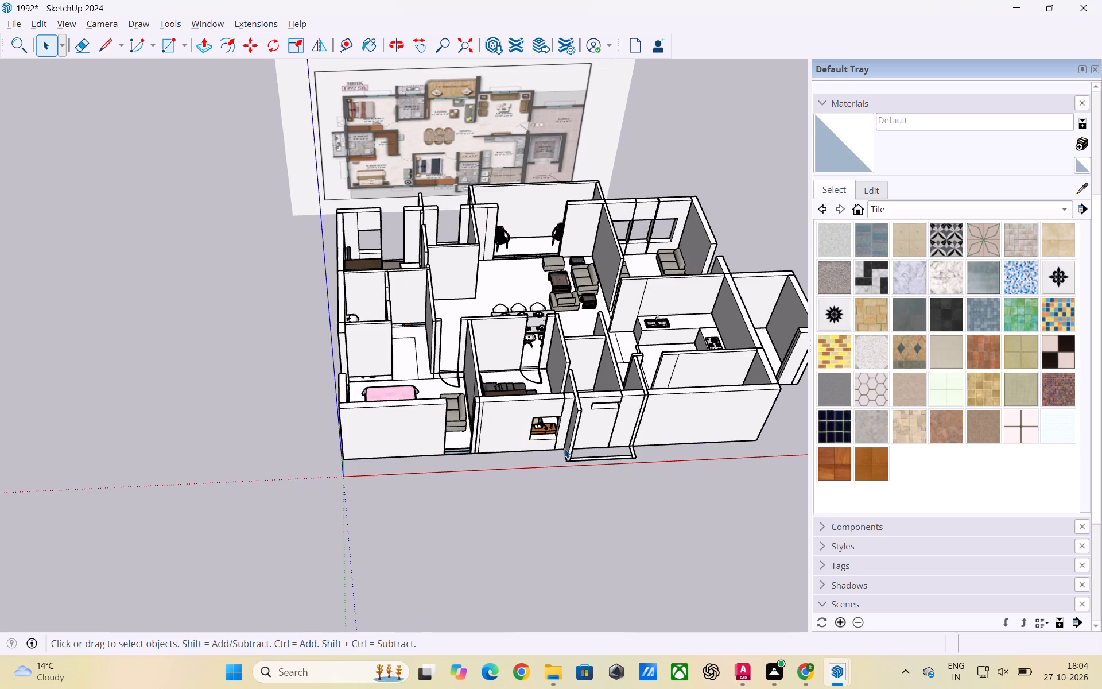
scroll(521, 439, up, 3)
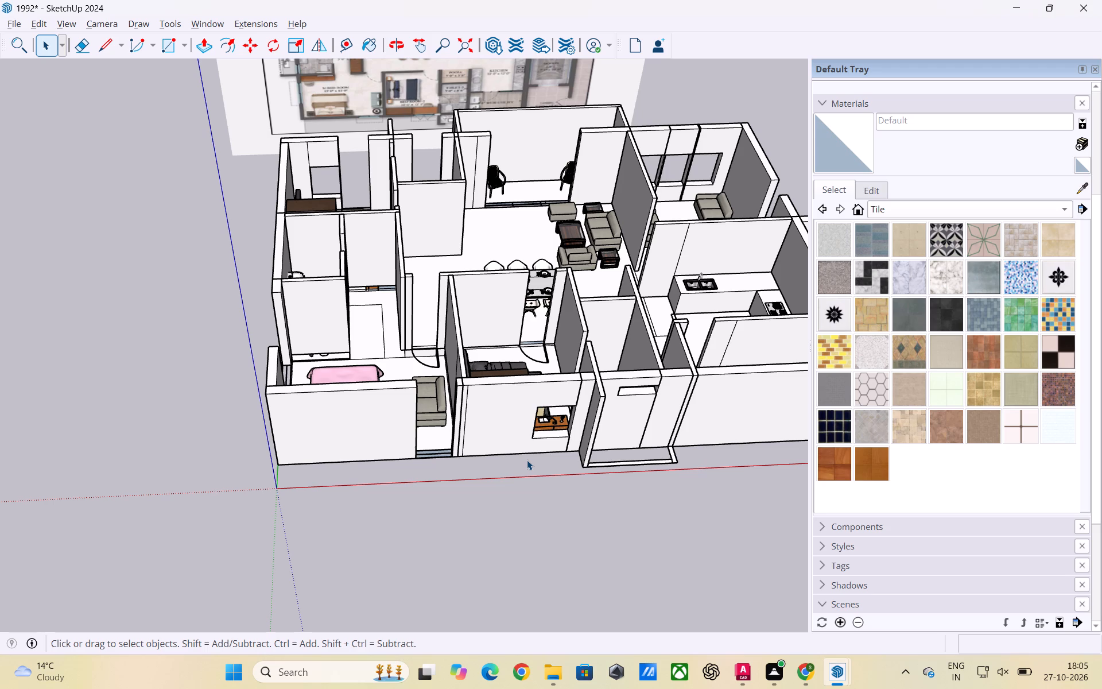
scroll(573, 339, down, 7)
middle_drag(533, 300, 515, 473)
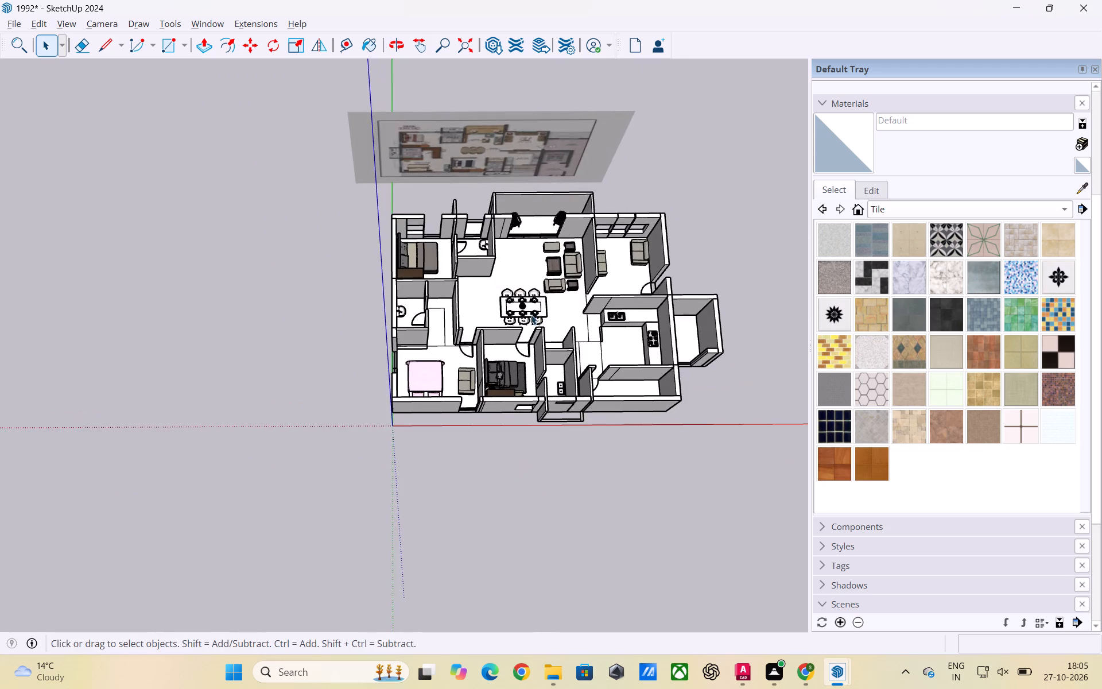
scroll(529, 312, up, 3)
scroll(298, 322, up, 2)
scroll(292, 304, down, 9)
scroll(528, 347, up, 3)
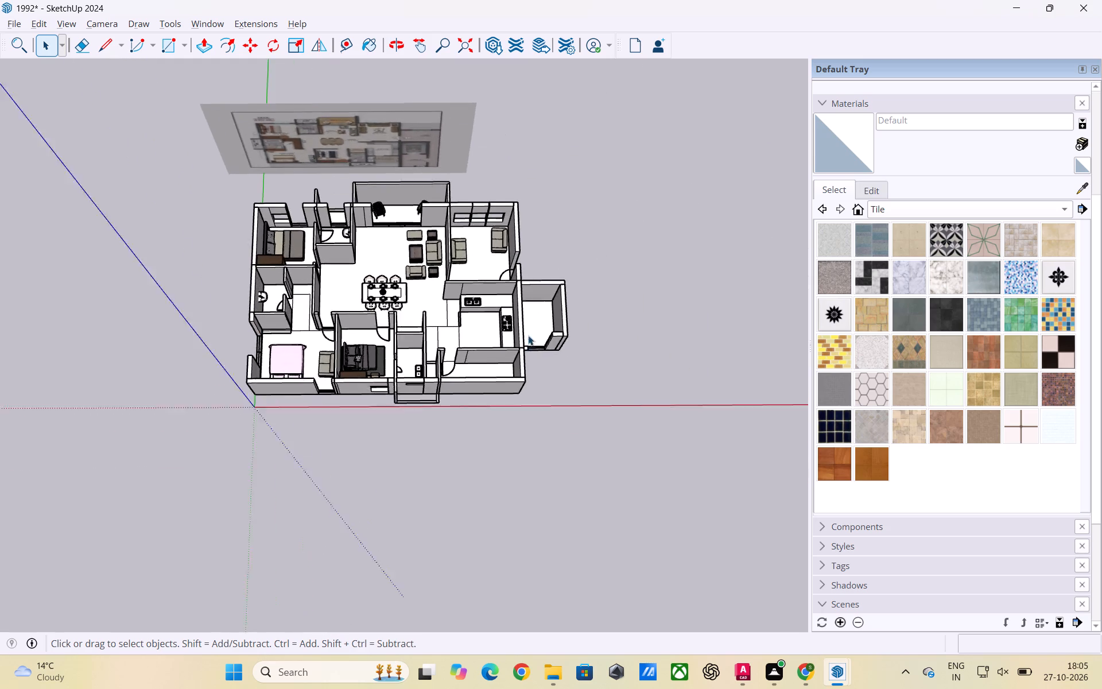
scroll(565, 336, up, 4)
scroll(673, 301, down, 6)
scroll(476, 342, up, 3)
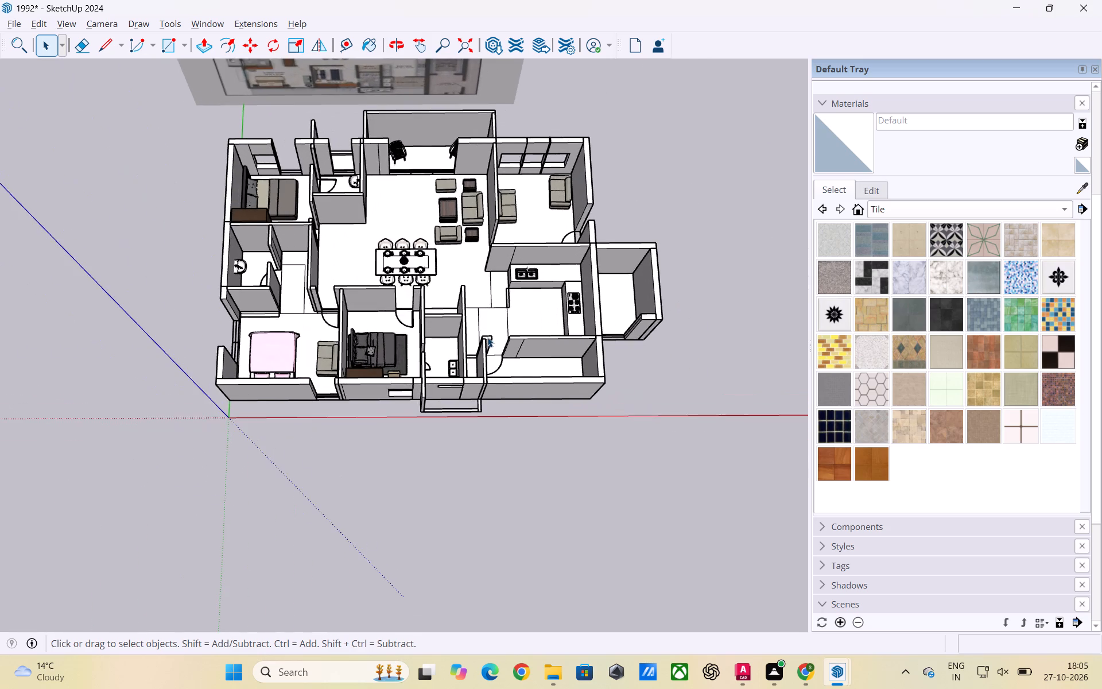
scroll(491, 337, up, 3)
scroll(558, 351, up, 3)
scroll(576, 343, down, 5)
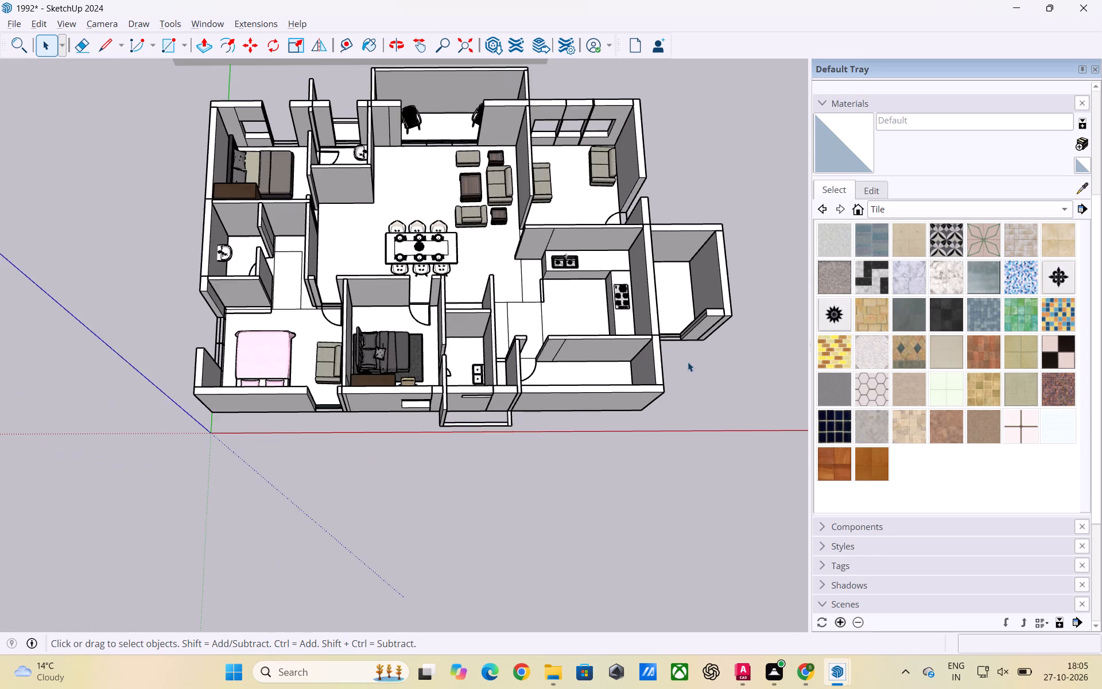
scroll(688, 362, down, 2)
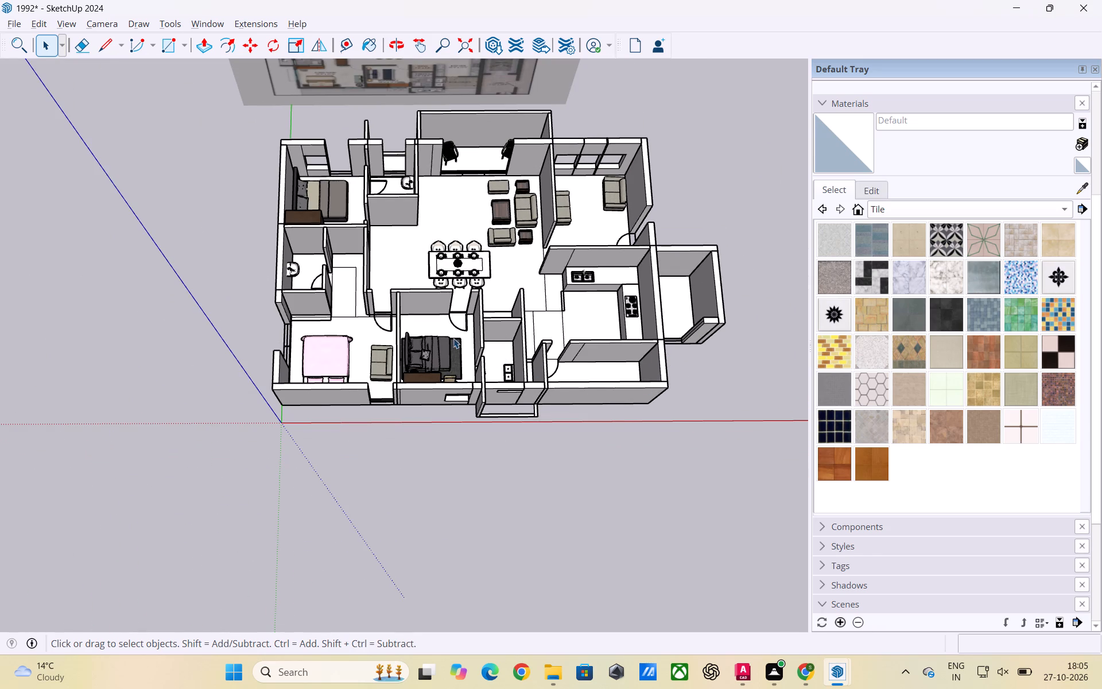
scroll(437, 349, up, 3)
middle_drag(443, 353, 446, 421)
scroll(439, 384, up, 3)
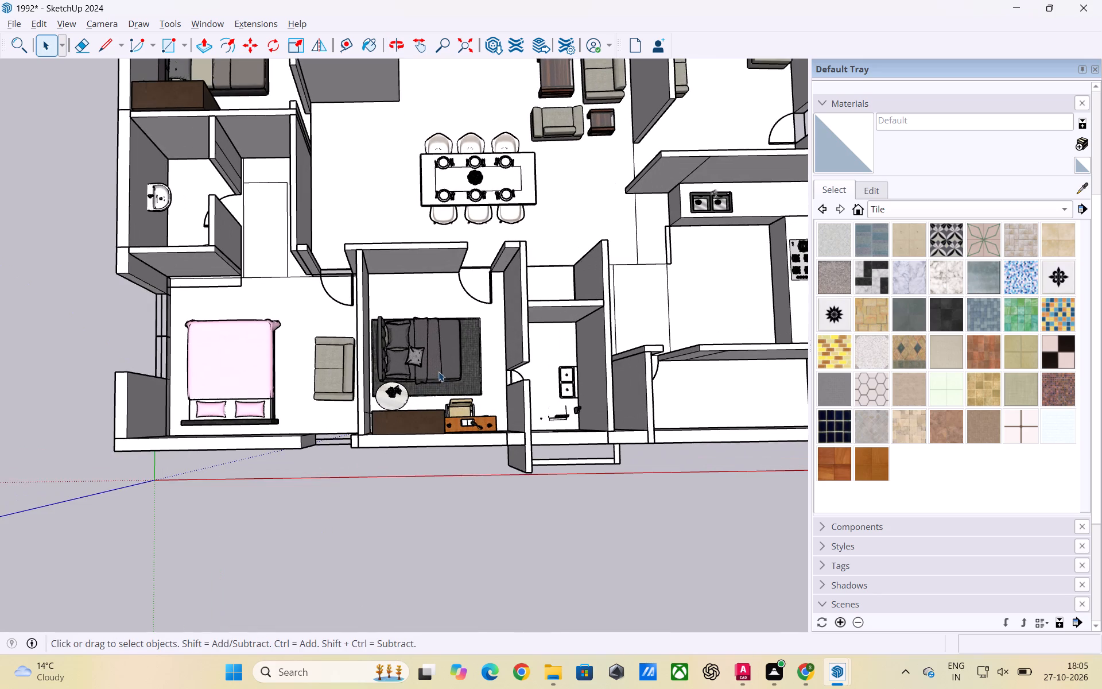
scroll(432, 381, up, 3)
scroll(273, 381, up, 2)
scroll(288, 323, down, 4)
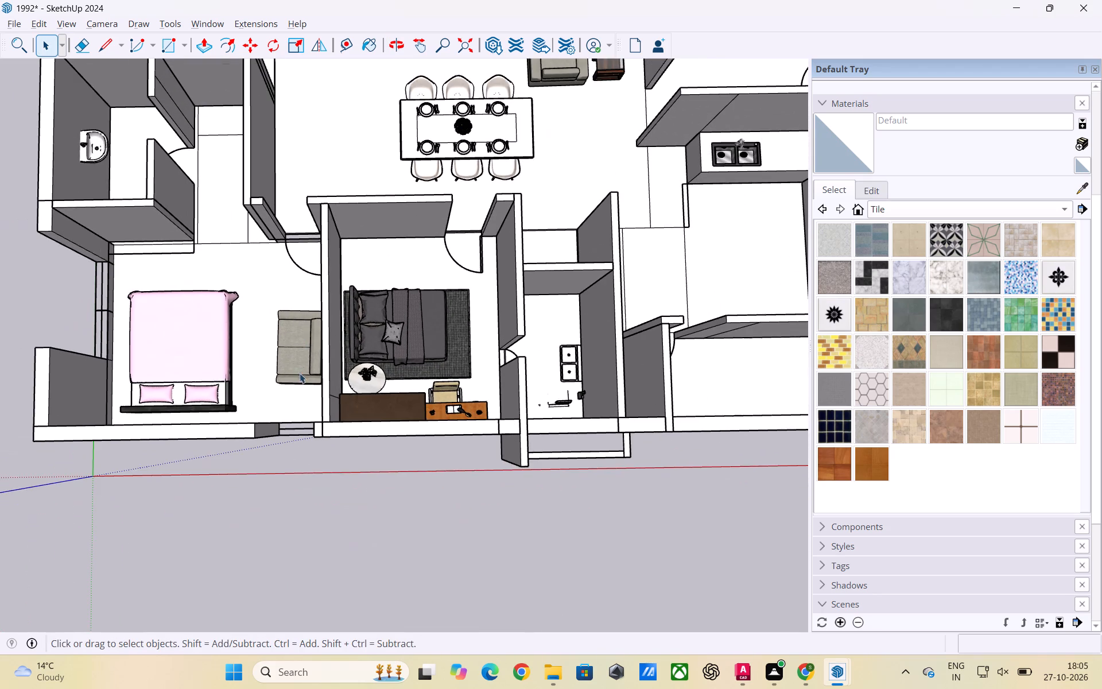
Examine the outer wall openings beside the sofa and the desk bedroom from above and from outside.
middle_drag(300, 373, 611, 359)
scroll(390, 440, up, 3)
middle_drag(336, 456, 542, 346)
scroll(546, 331, down, 4)
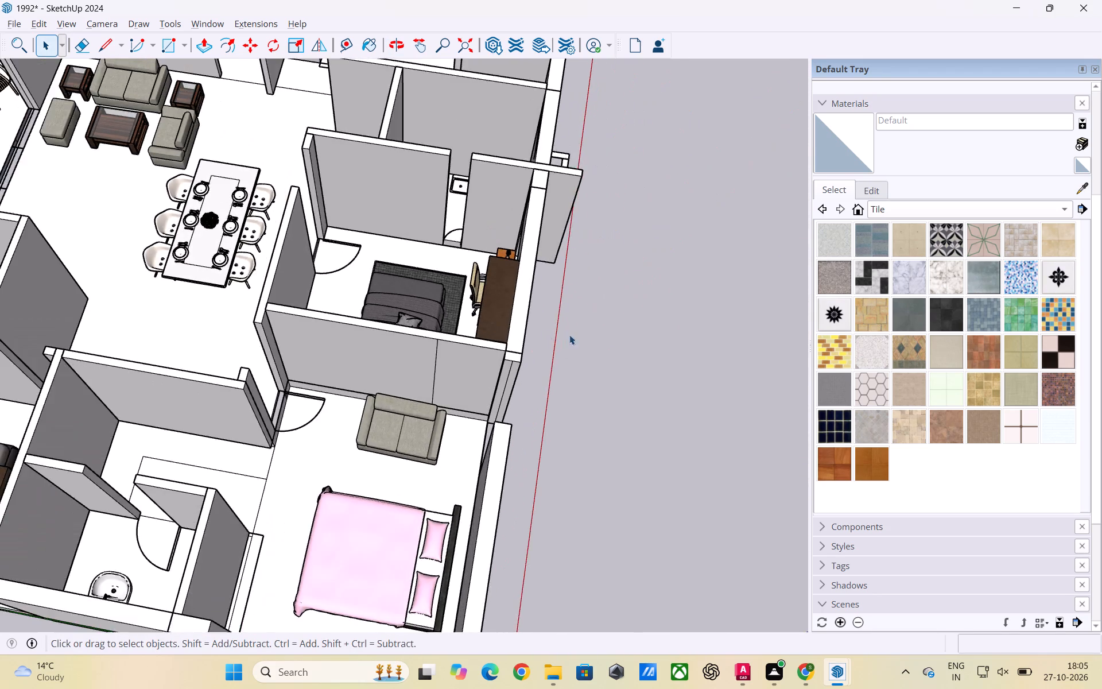
scroll(569, 335, down, 6)
scroll(440, 404, up, 3)
scroll(286, 329, down, 5)
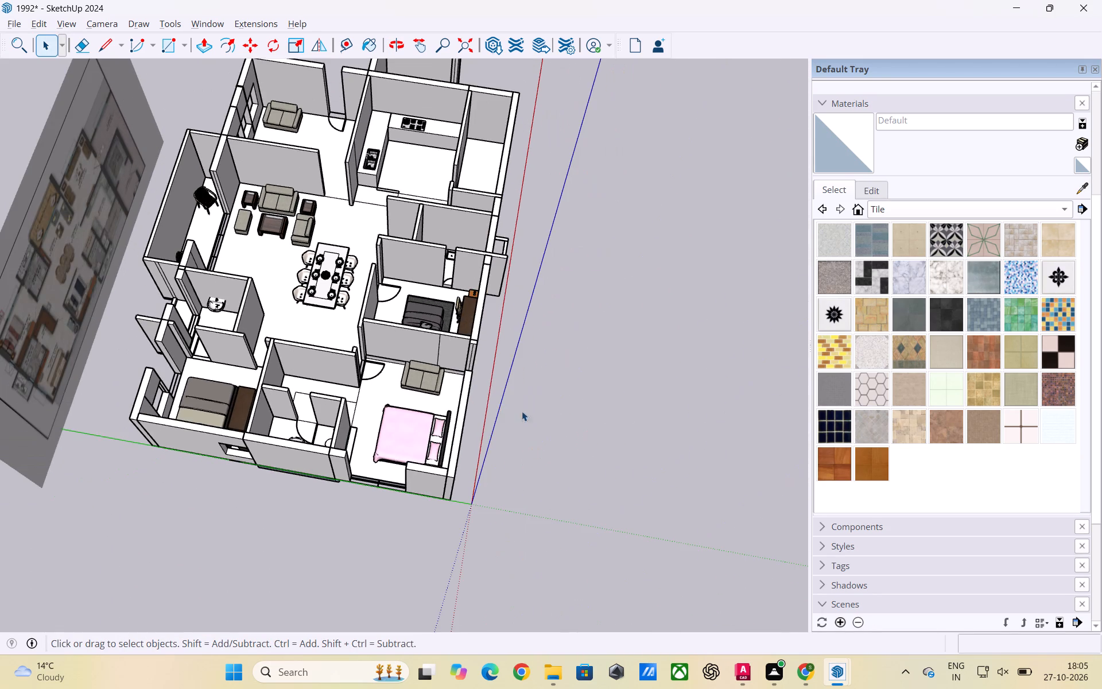
middle_drag(529, 420, 332, 424)
scroll(455, 413, up, 8)
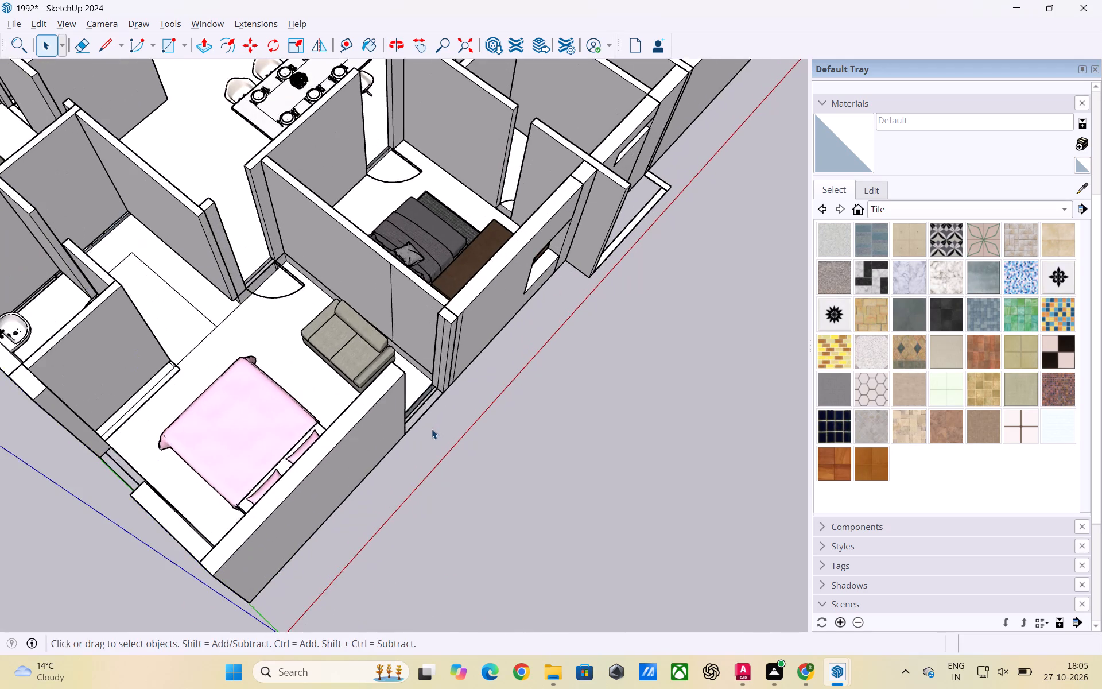
middle_drag(432, 427, 420, 352)
scroll(420, 352, up, 4)
middle_drag(447, 400, 321, 436)
scroll(367, 411, up, 3)
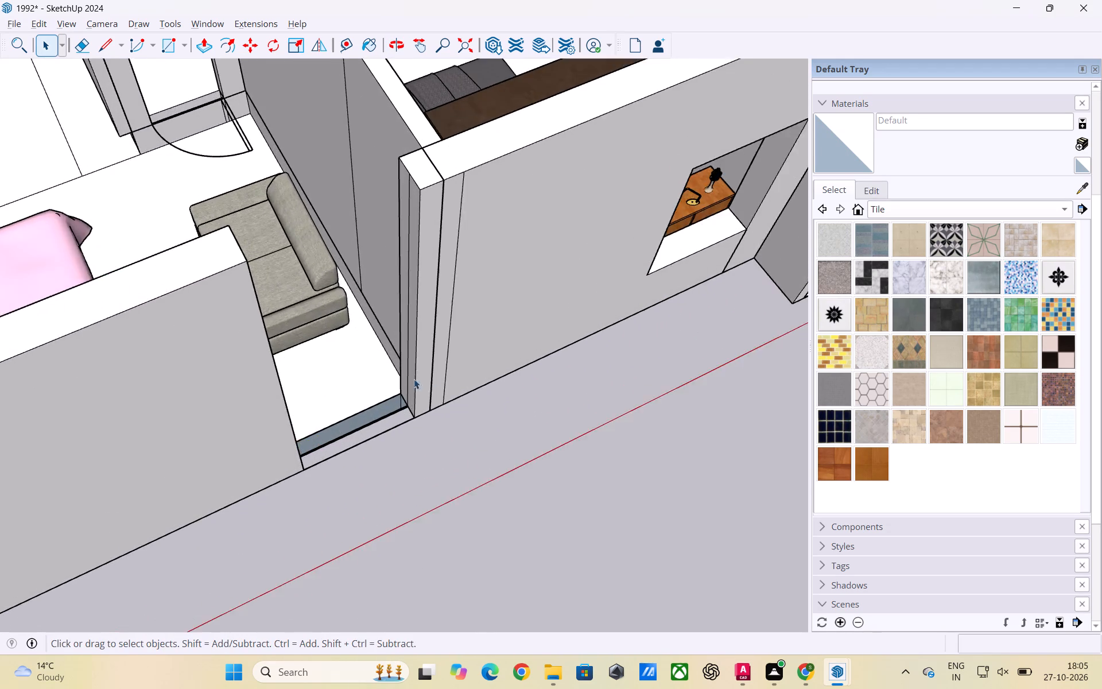
scroll(449, 371, down, 6)
middle_drag(472, 424, 346, 446)
scroll(363, 386, up, 5)
middle_drag(401, 400, 401, 411)
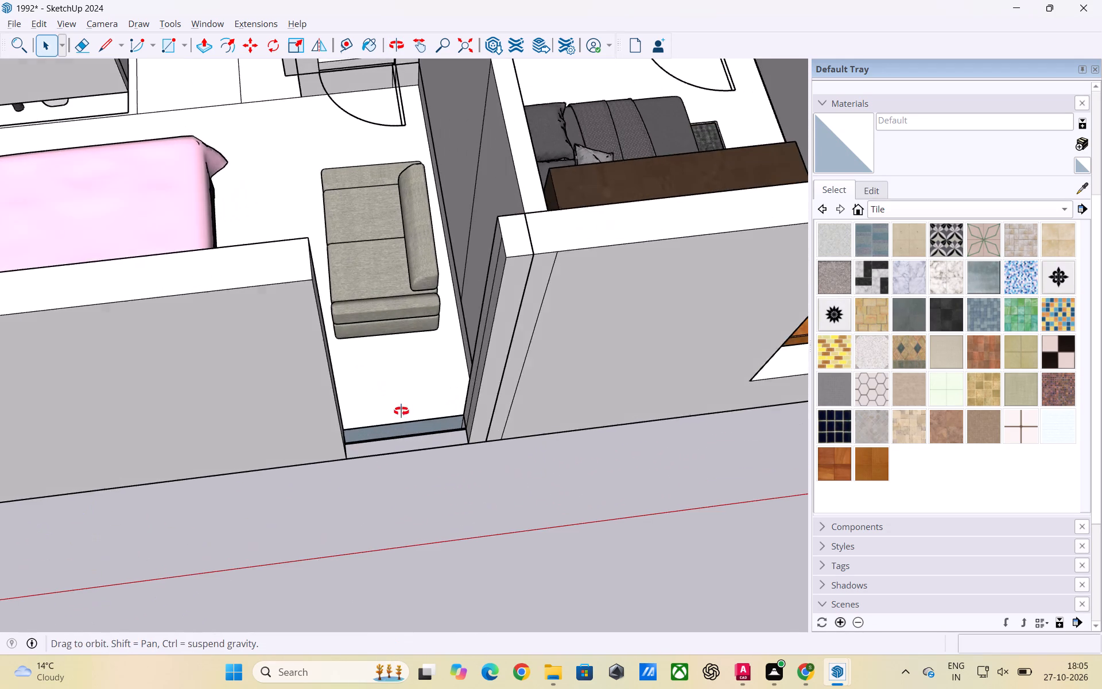
middle_drag(401, 411, 401, 477)
middle_drag(403, 468, 777, 387)
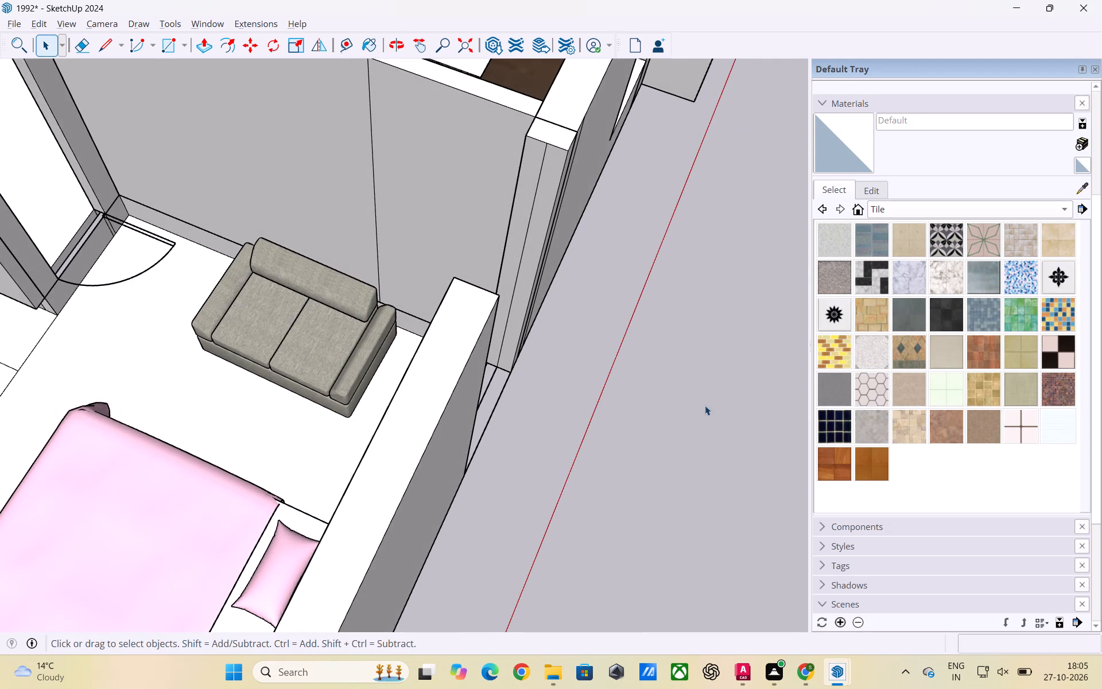
scroll(676, 406, up, 2)
middle_drag(686, 407, 579, 441)
scroll(566, 428, up, 3)
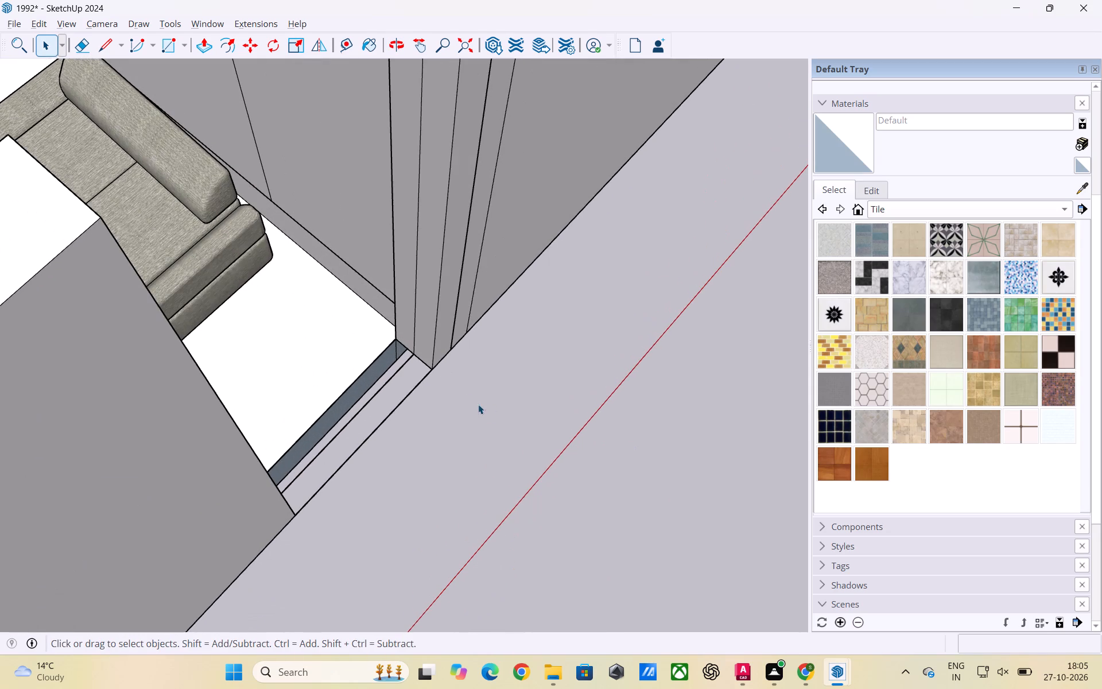
scroll(412, 339, up, 2)
scroll(528, 367, down, 9)
scroll(527, 320, up, 3)
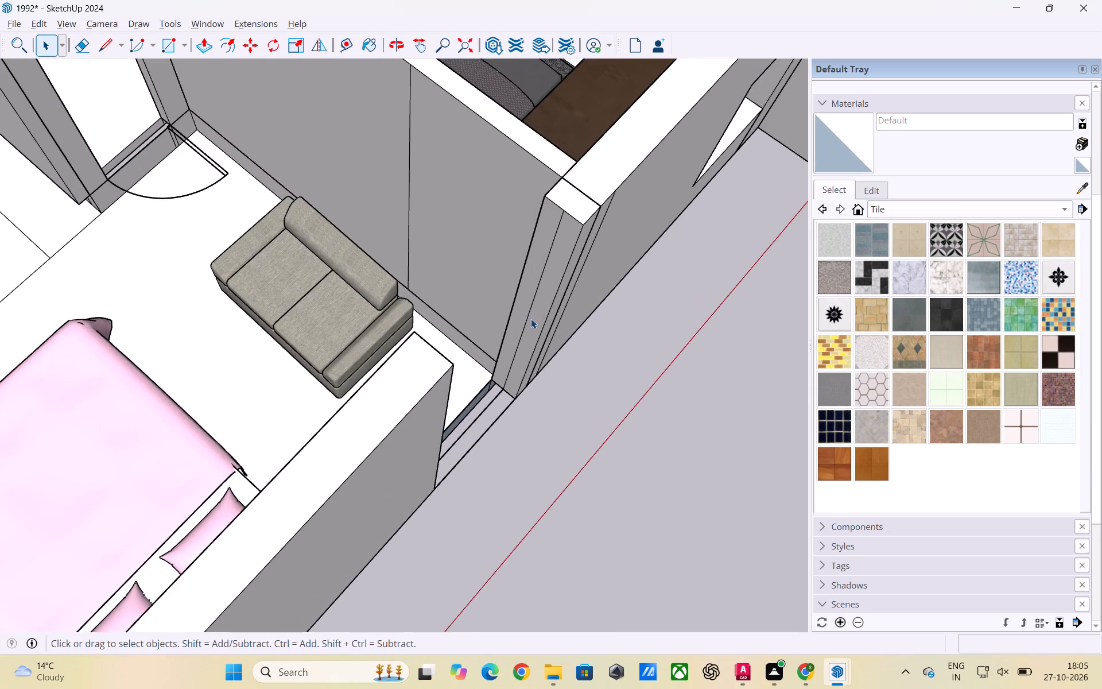
Delete the stray vertical edge on the wall end face at the opening beside the sofa.
scroll(531, 319, up, 2)
middle_drag(531, 320, 542, 276)
scroll(544, 269, down, 2)
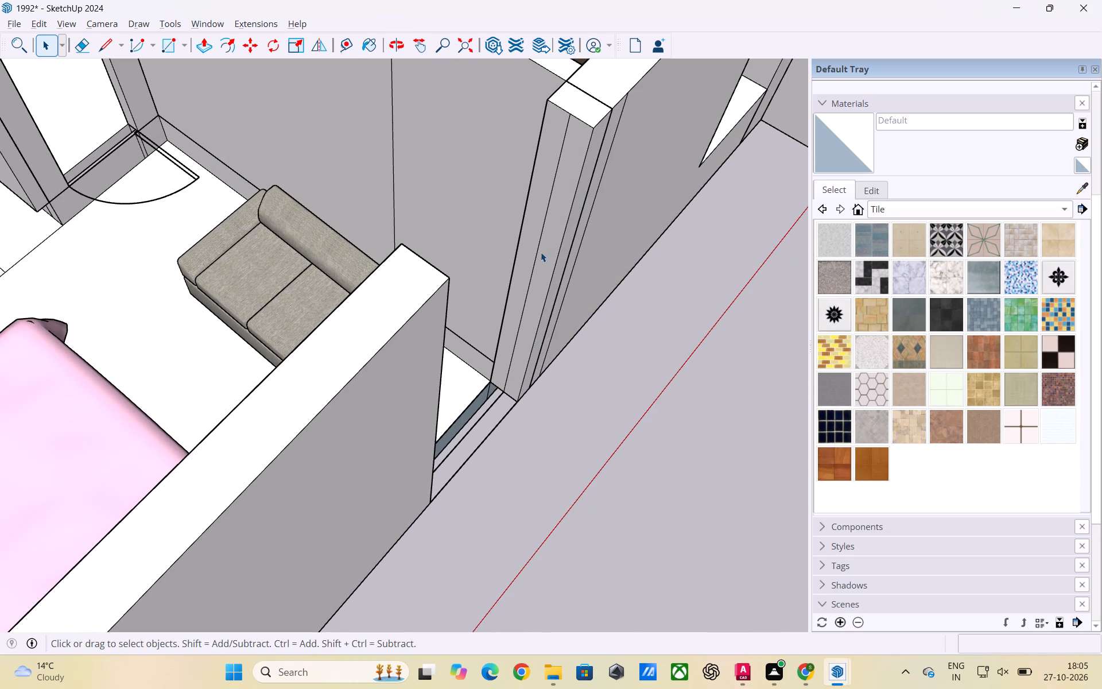
click(540, 252)
double_click(540, 252)
click(538, 252)
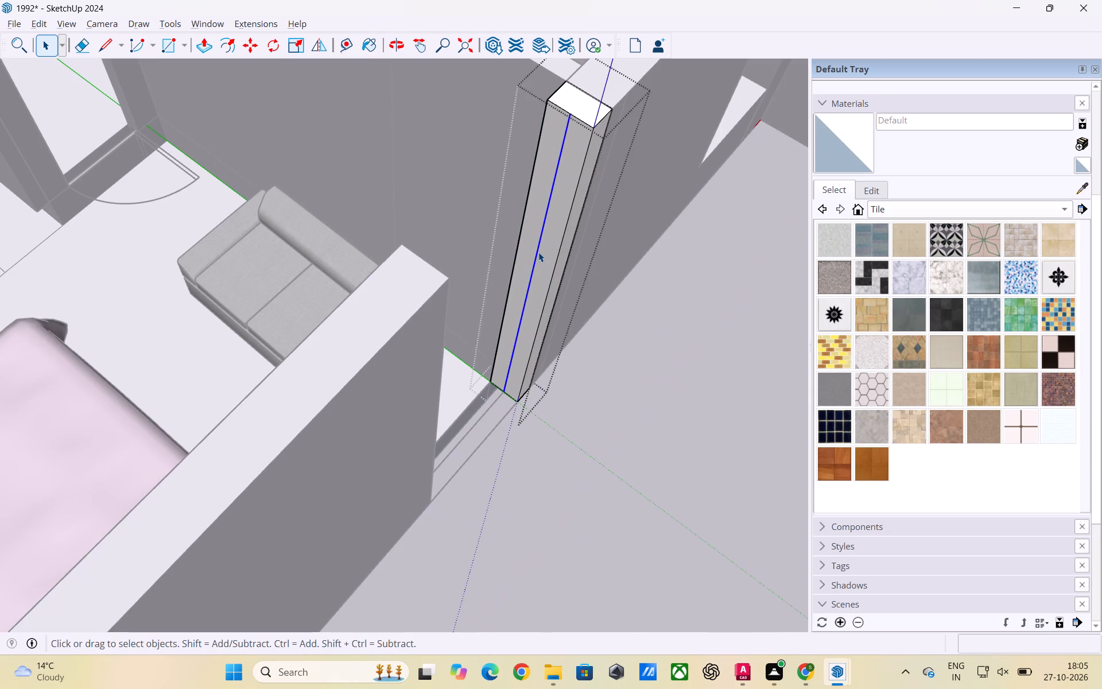
key(Delete)
click(694, 369)
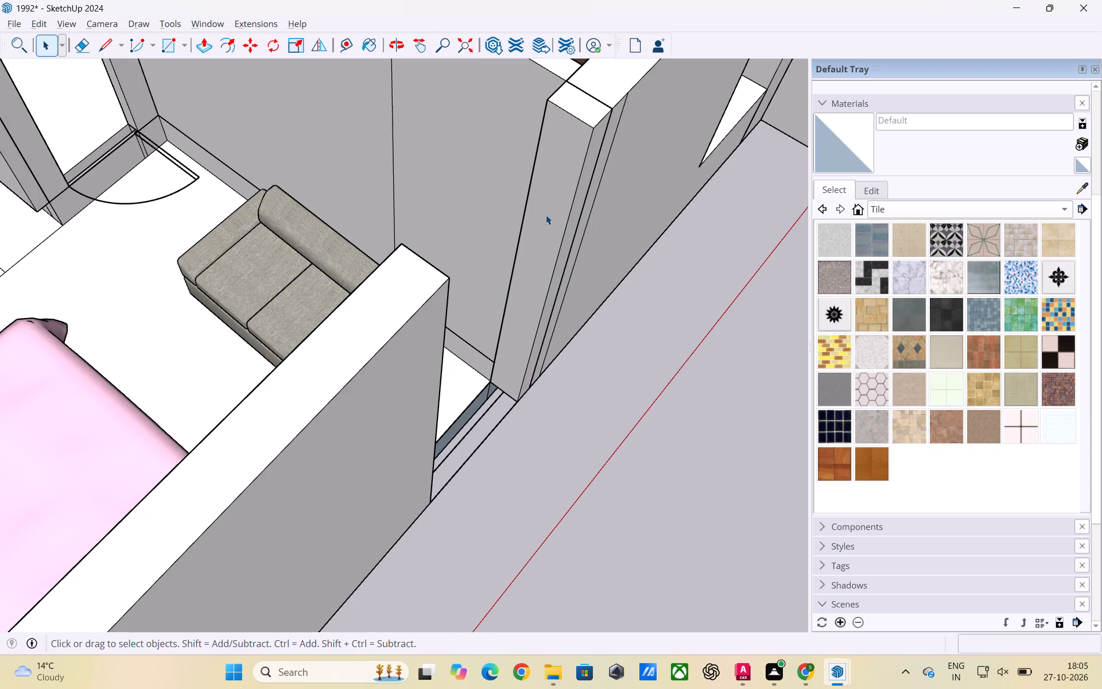
Place guides on the wall end face beside the sofa, 3' below its top edge and 2' above its bottom edge.
triple_click(552, 224)
click(552, 224)
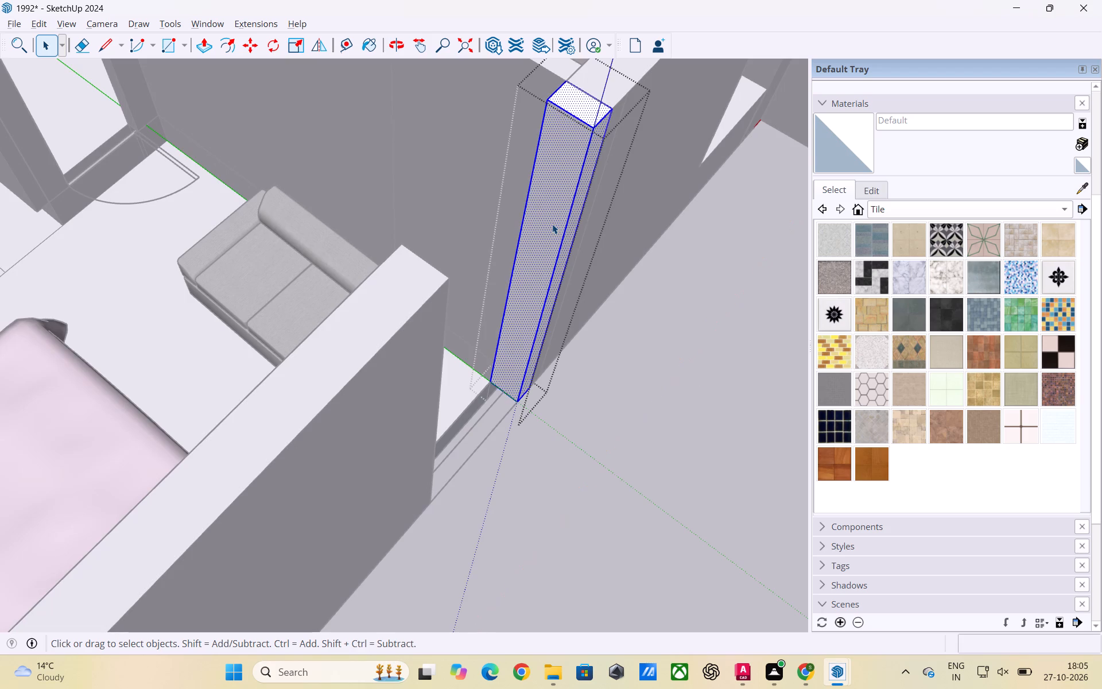
key(t)
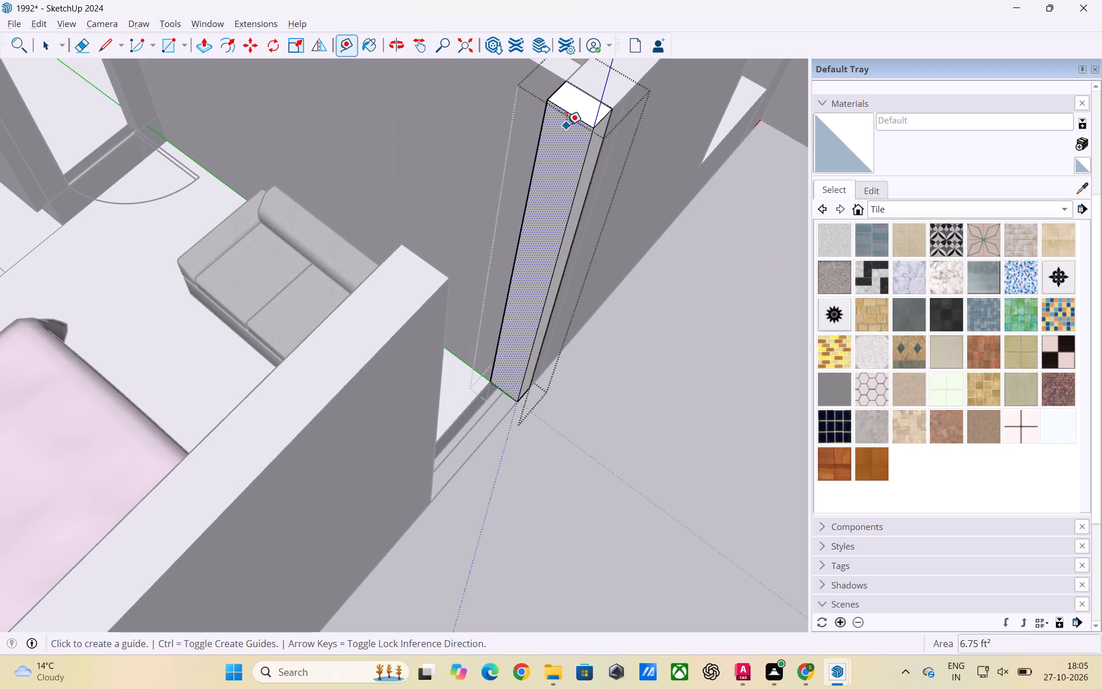
click(566, 113)
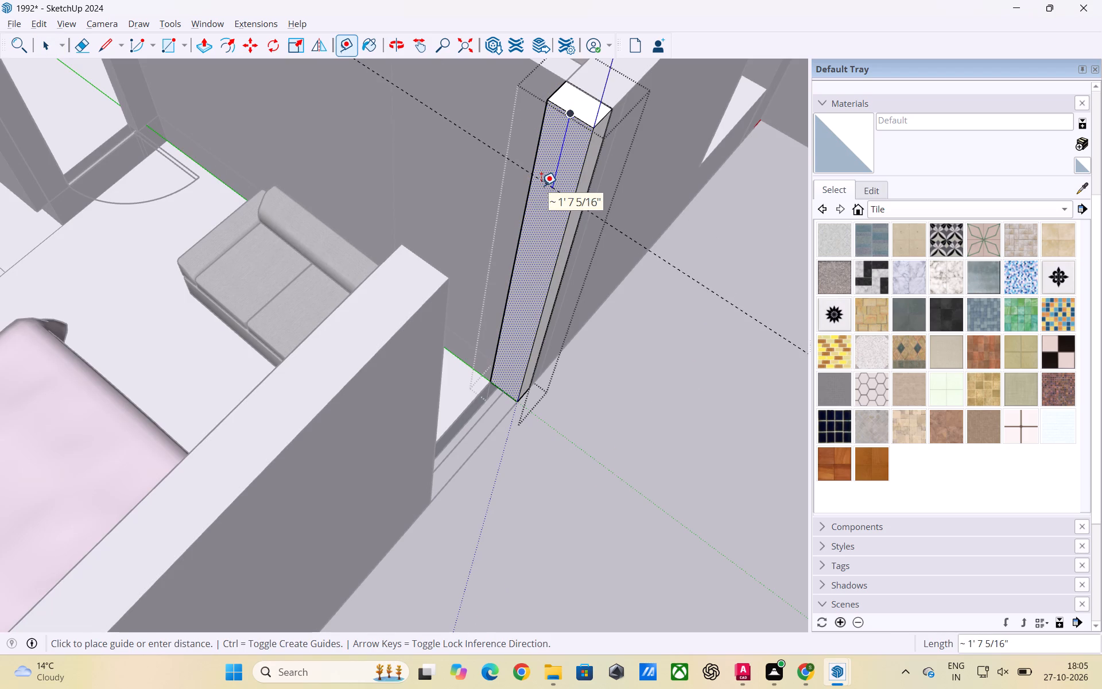
text(3')
key(Return)
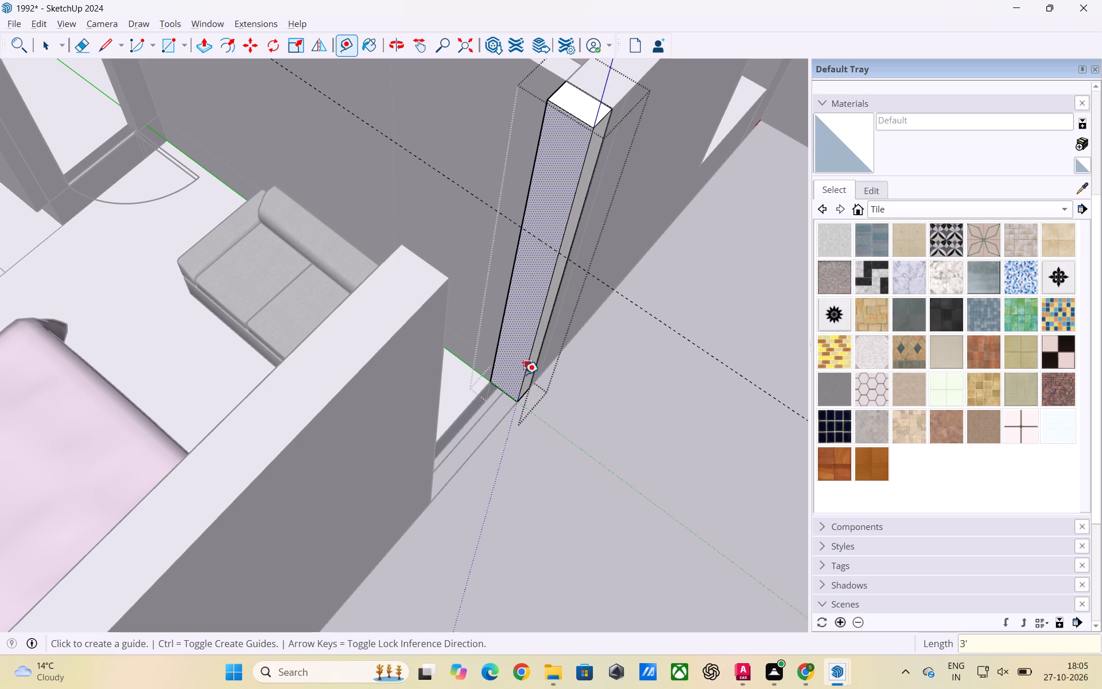
click(504, 394)
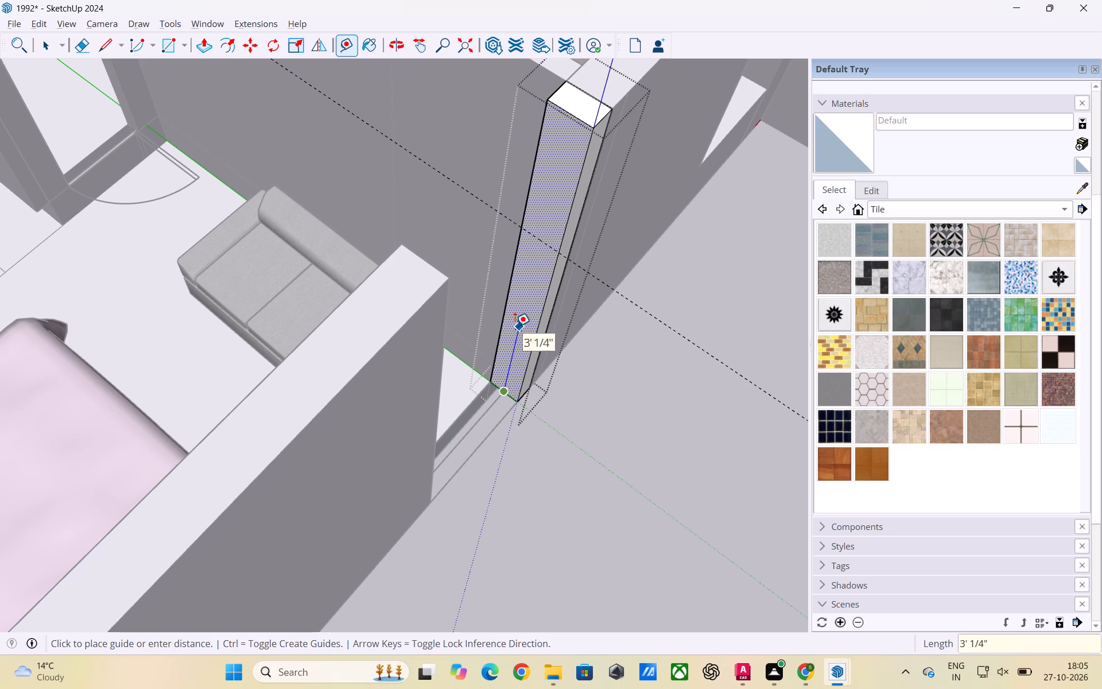
text(2')
key(Return)
key(space)
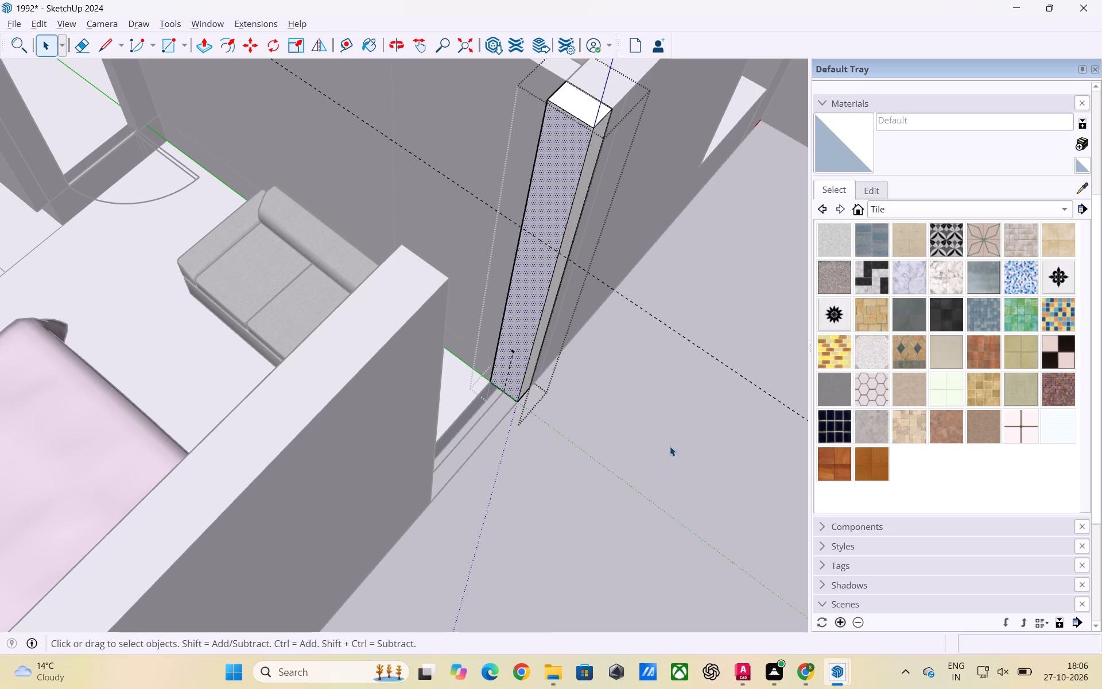
Copy the end face's top edge down to the 3' guide and again to the end of the 2' guide.
click(584, 121)
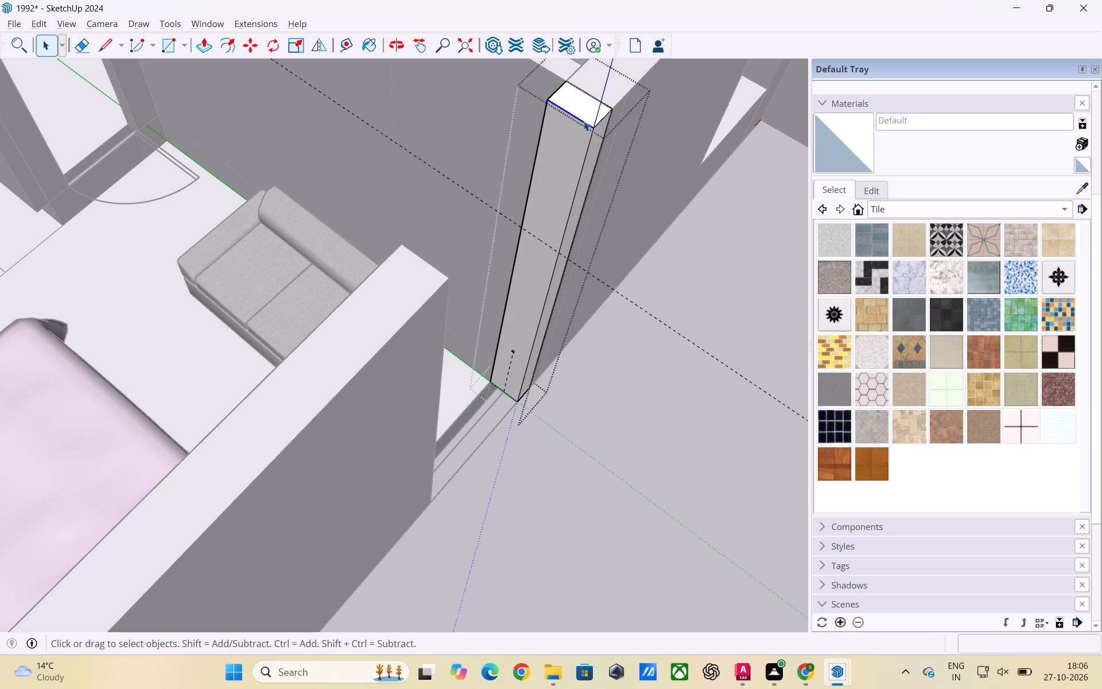
key(m)
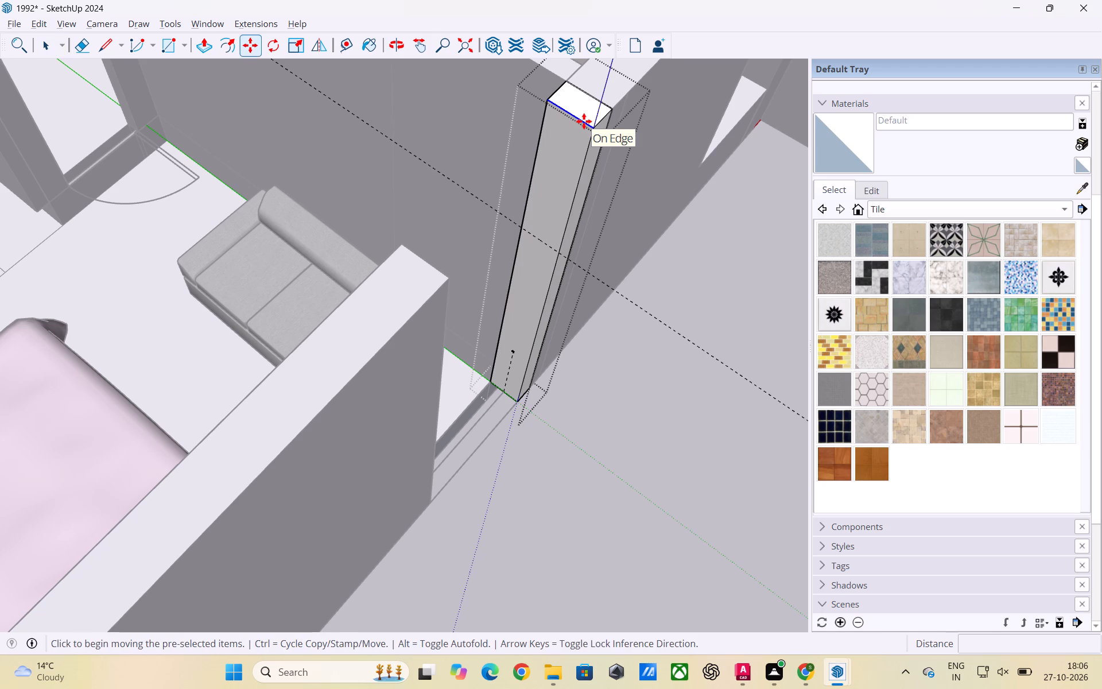
click(574, 114)
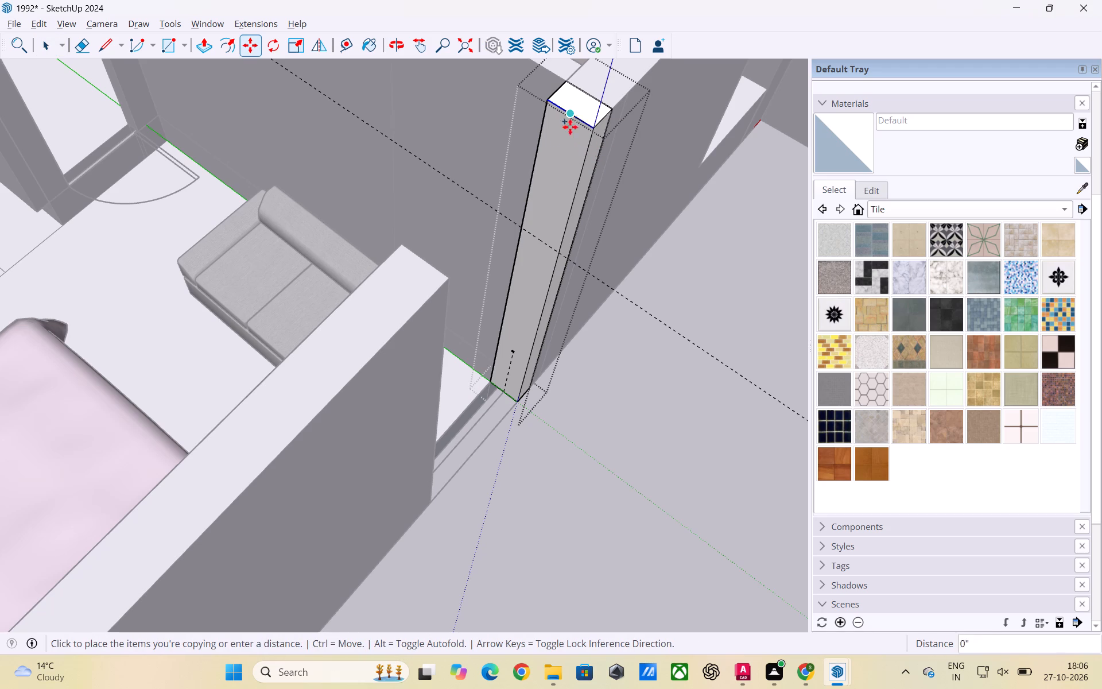
click(542, 244)
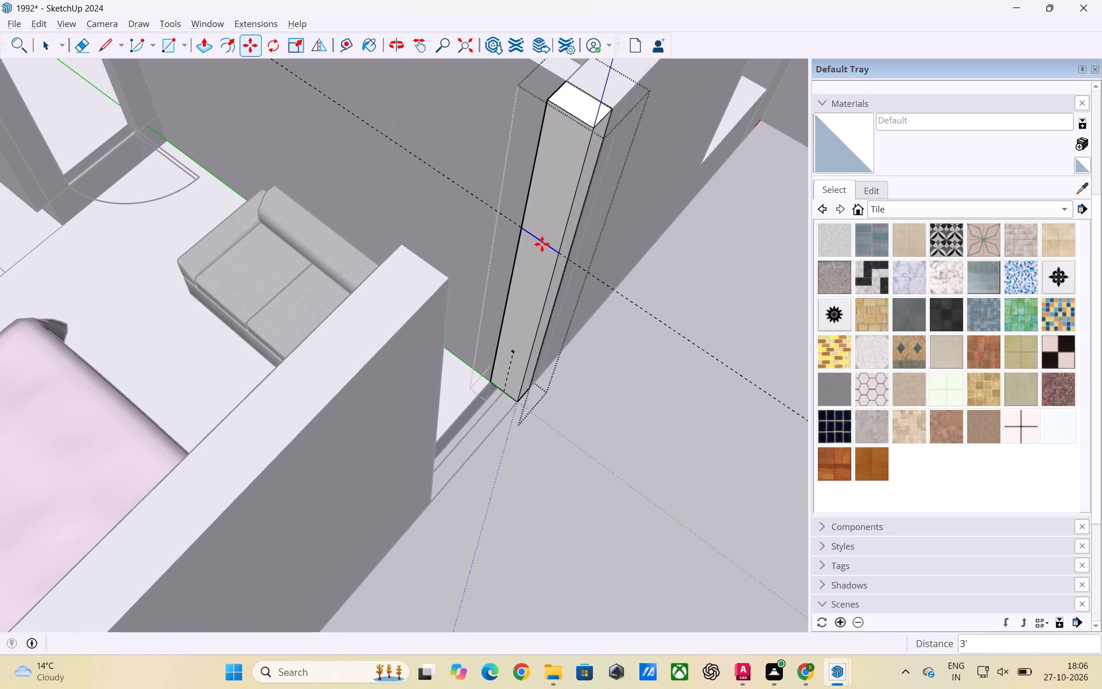
key(m)
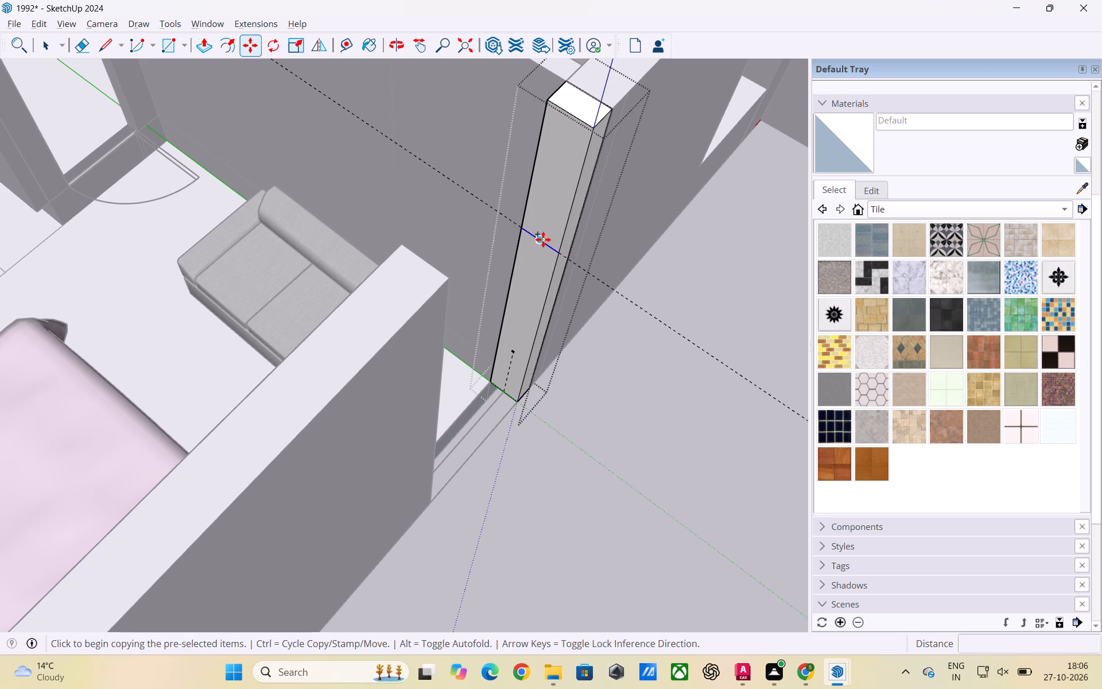
click(543, 239)
scroll(521, 354, up, 3)
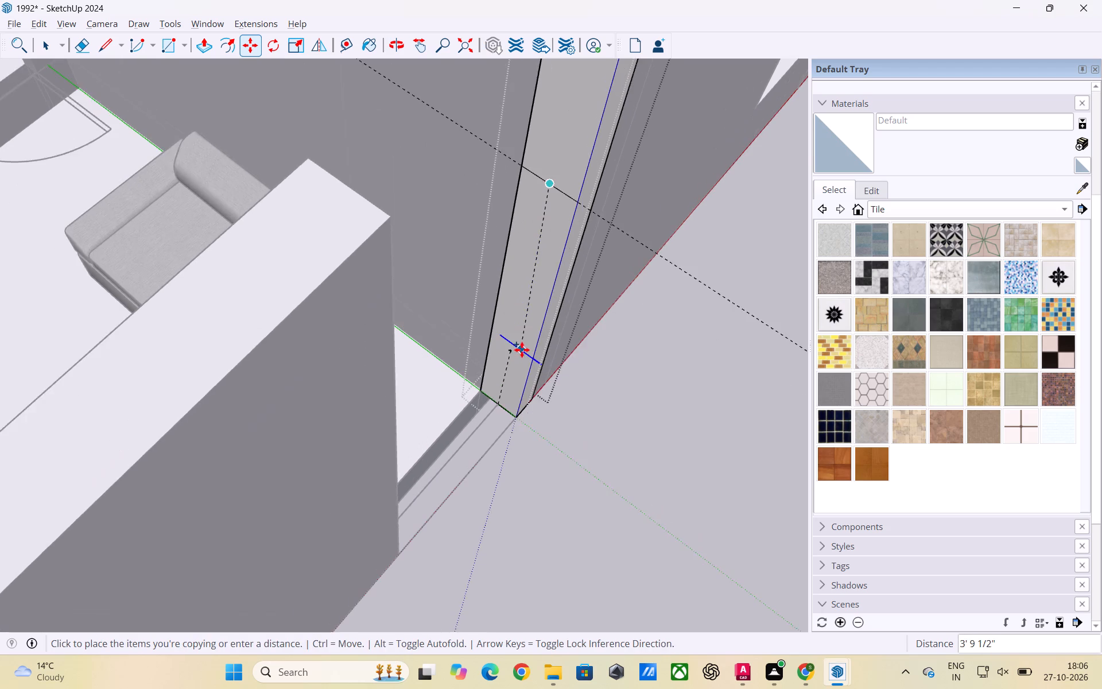
scroll(522, 350, up, 3)
click(507, 354)
key(space)
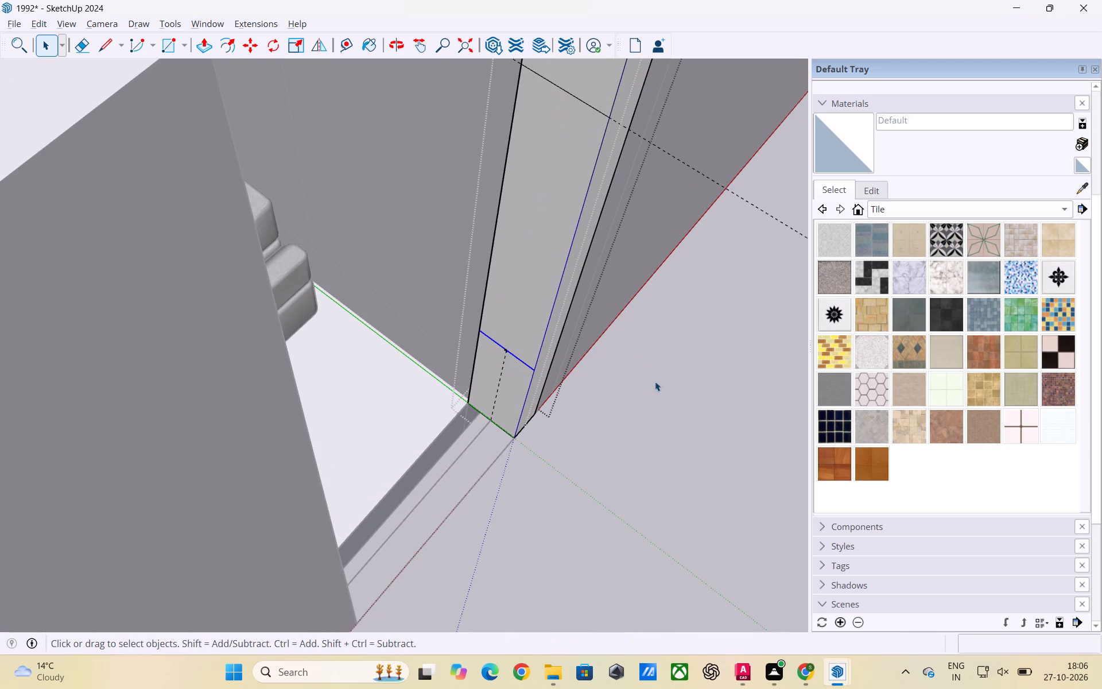
Delete all the guides from the model and leave the wall group.
scroll(641, 397, down, 8)
click(13, 20)
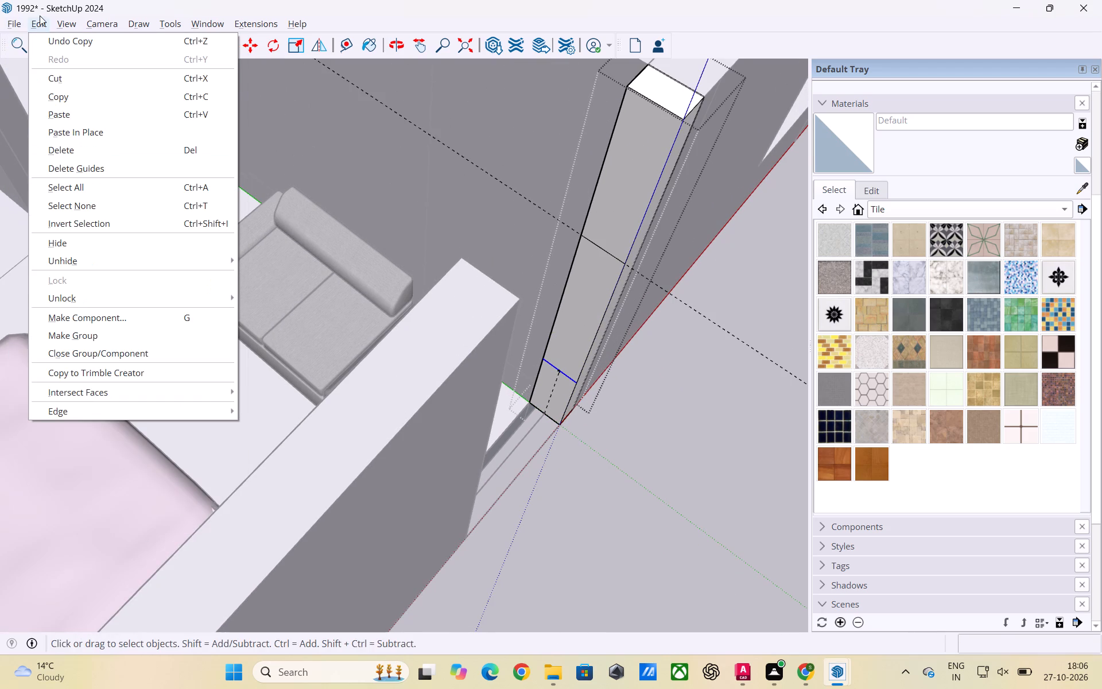
click(42, 22)
click(42, 22)
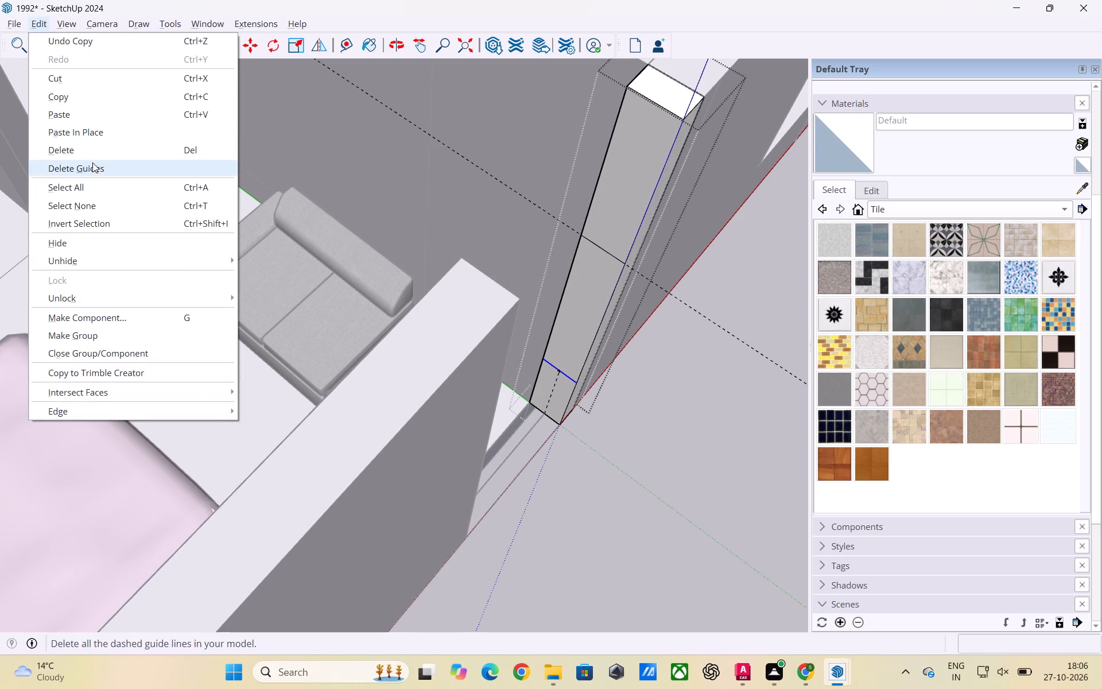
click(94, 168)
scroll(755, 381, up, 3)
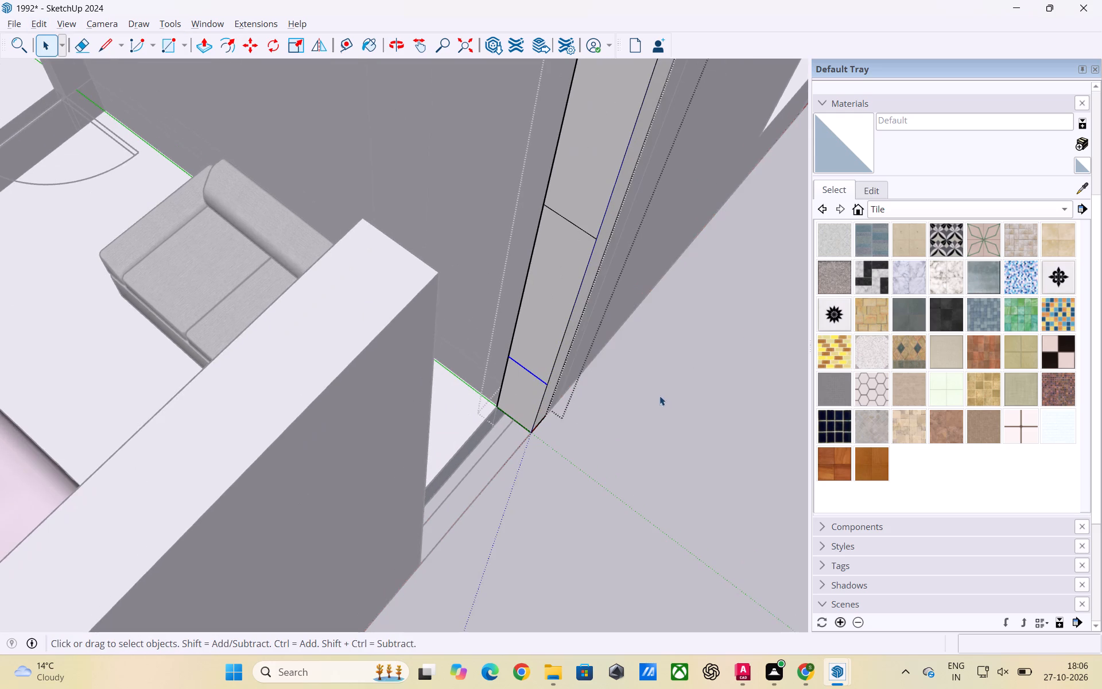
click(661, 397)
Push/Pull the lowest section of the wall end face about 3' across the opening beside the sofa to the facing wall.
scroll(697, 304, down, 5)
middle_drag(665, 428, 488, 403)
scroll(539, 442, up, 1)
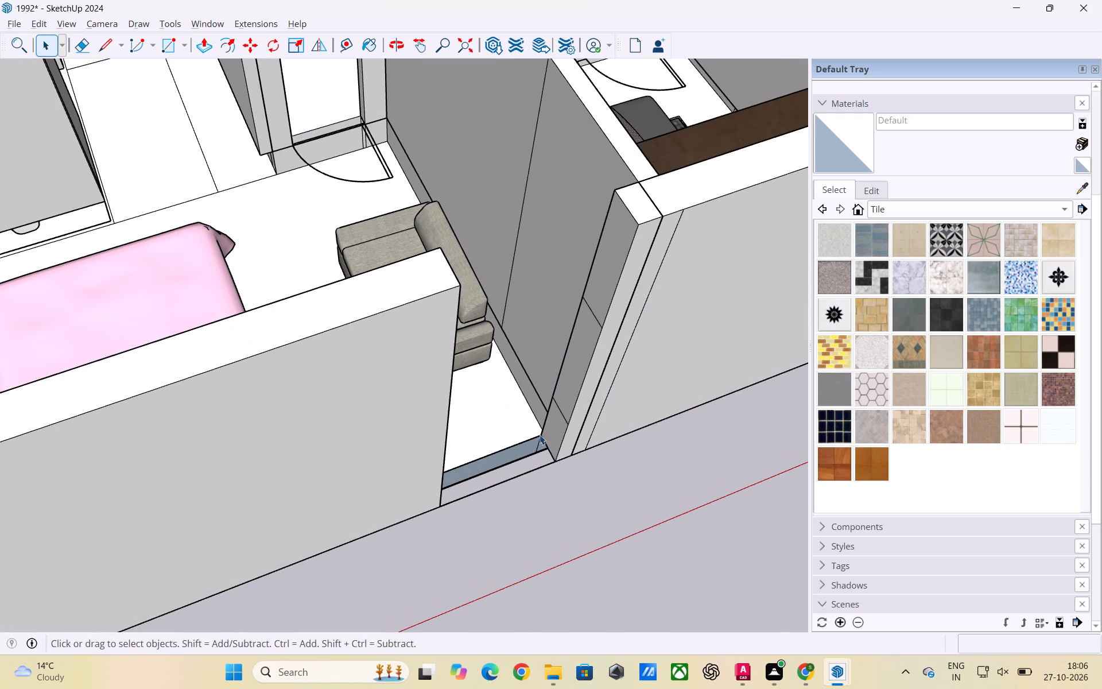
click(550, 435)
triple_click(555, 430)
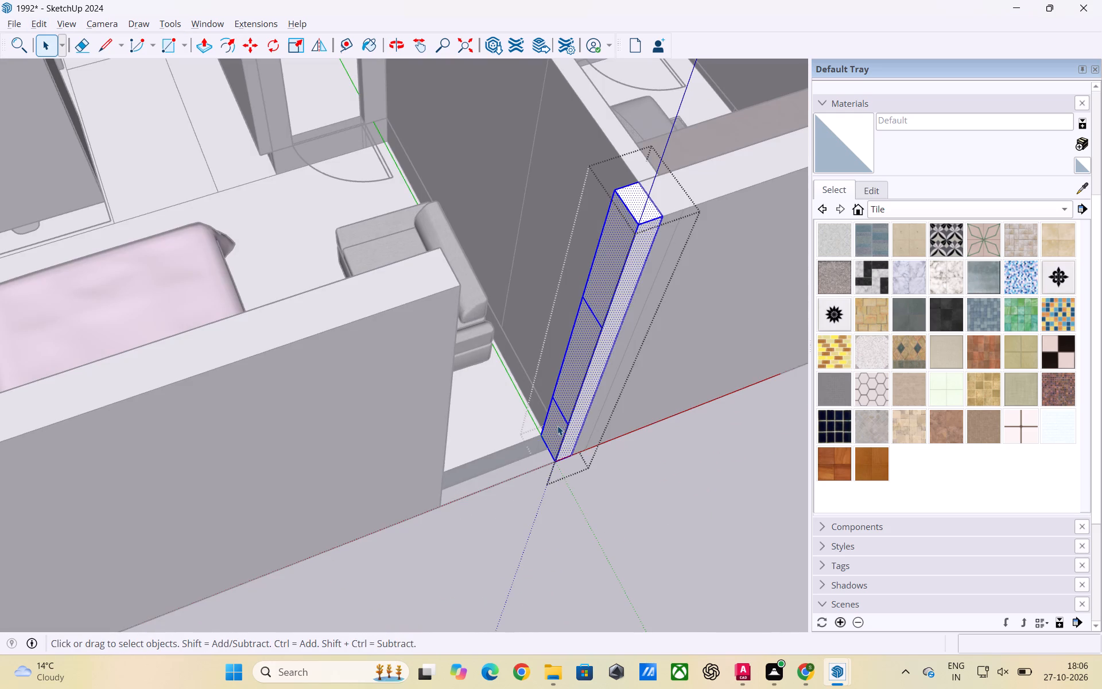
double_click(557, 424)
key(p)
click(558, 423)
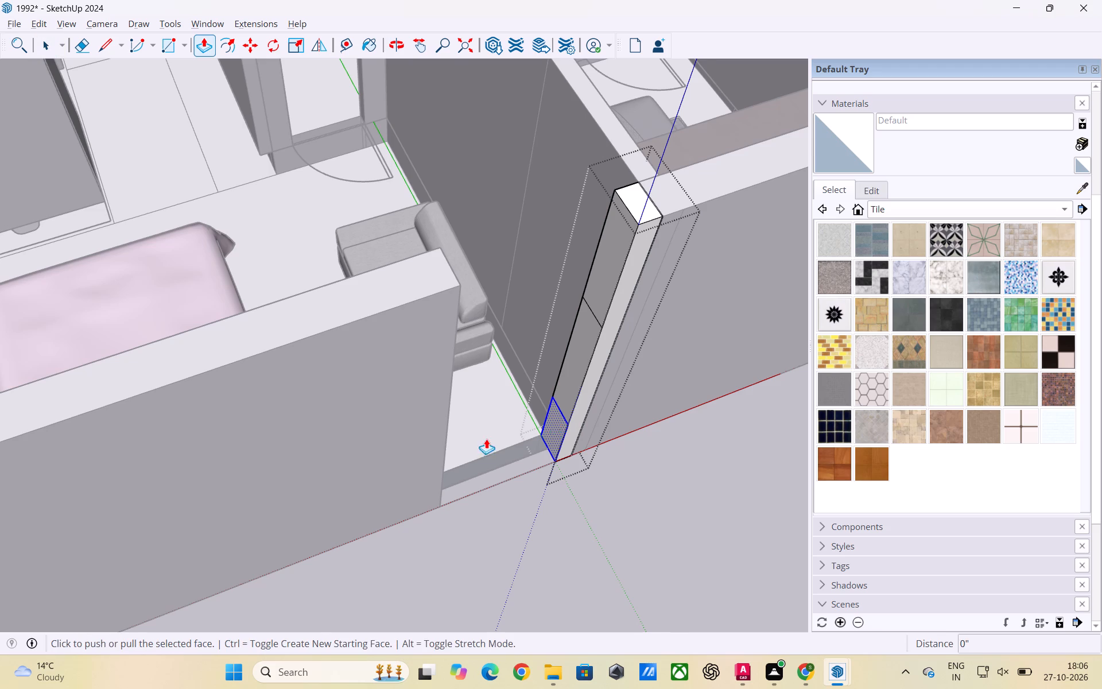
scroll(487, 440, down, 2)
middle_drag(502, 448, 355, 455)
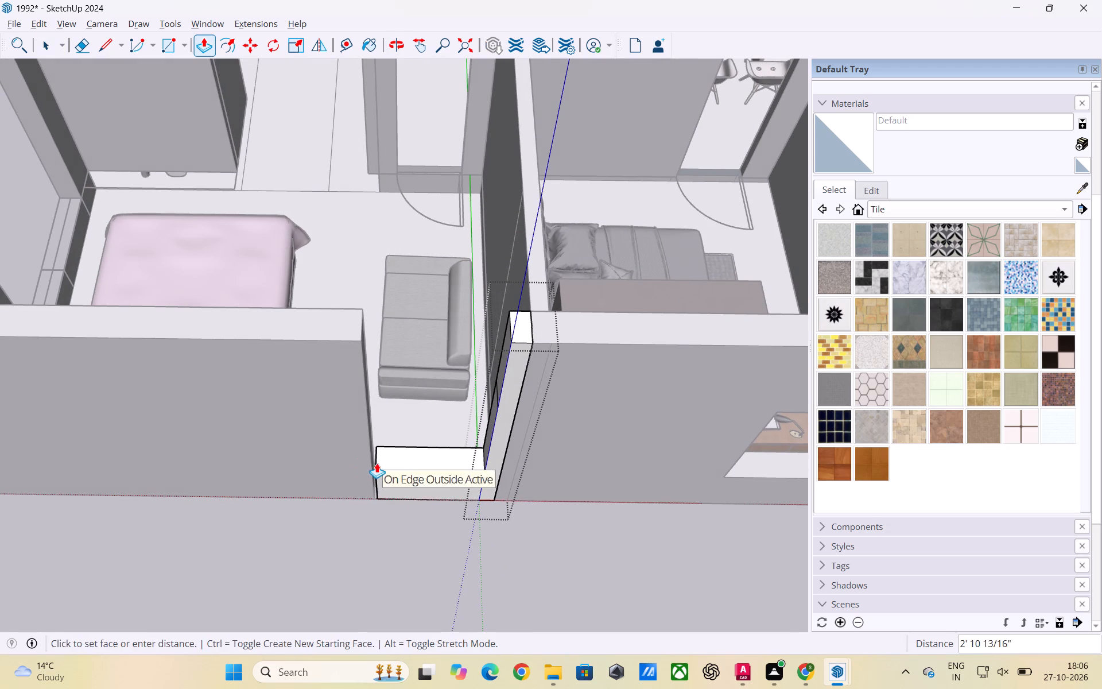
click(372, 463)
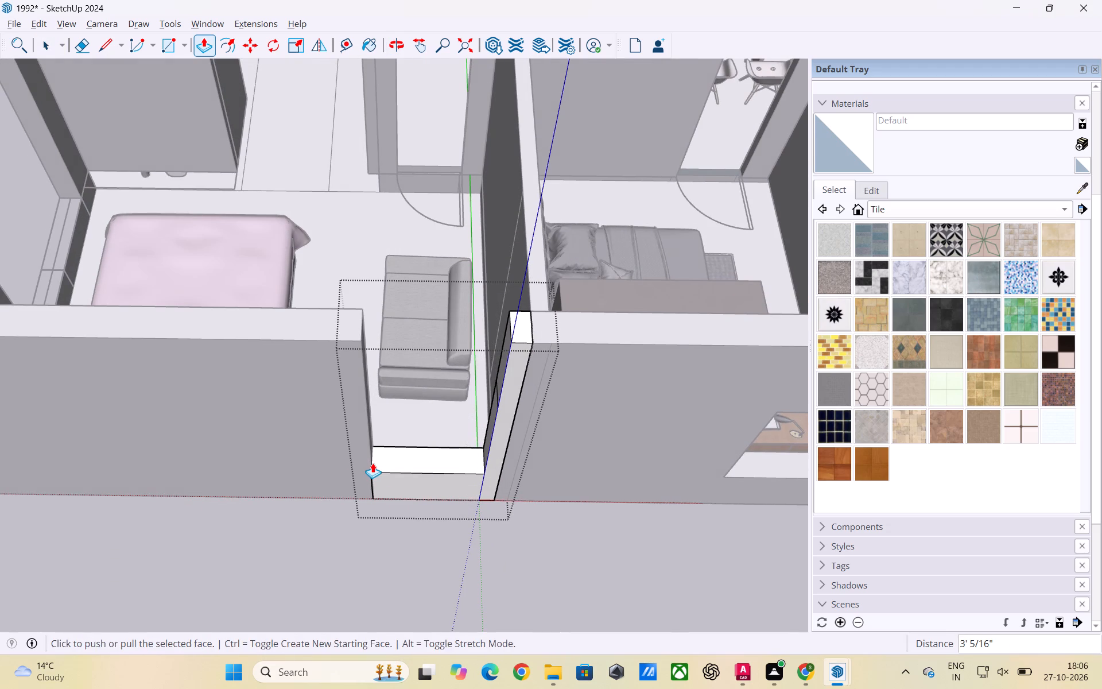
key(space)
click(612, 535)
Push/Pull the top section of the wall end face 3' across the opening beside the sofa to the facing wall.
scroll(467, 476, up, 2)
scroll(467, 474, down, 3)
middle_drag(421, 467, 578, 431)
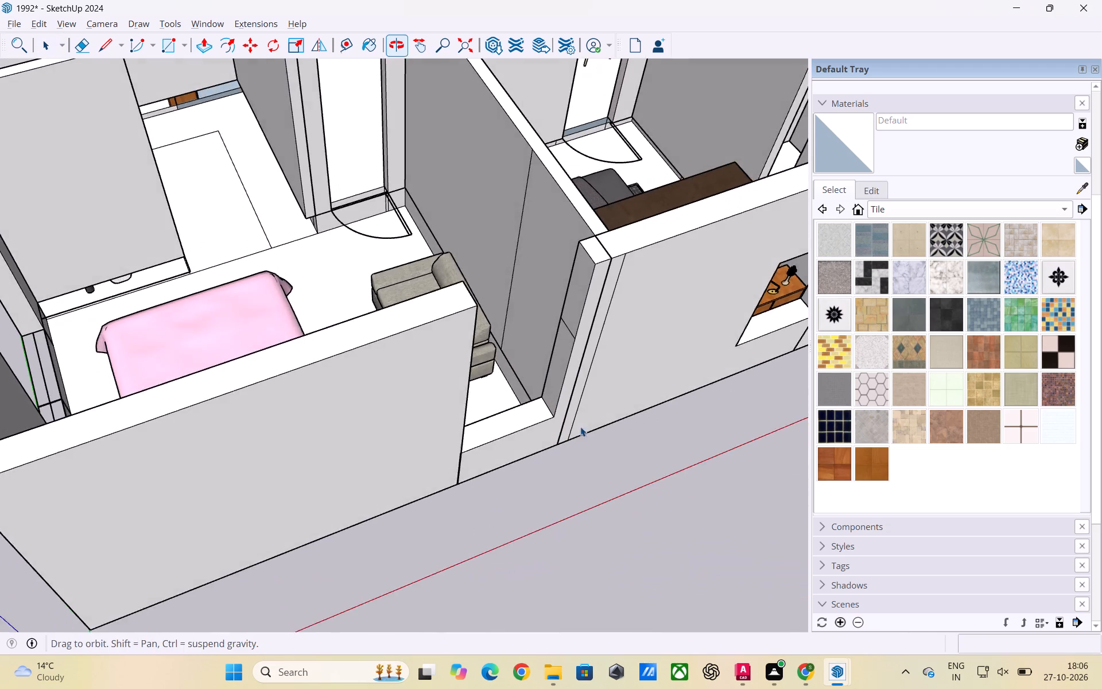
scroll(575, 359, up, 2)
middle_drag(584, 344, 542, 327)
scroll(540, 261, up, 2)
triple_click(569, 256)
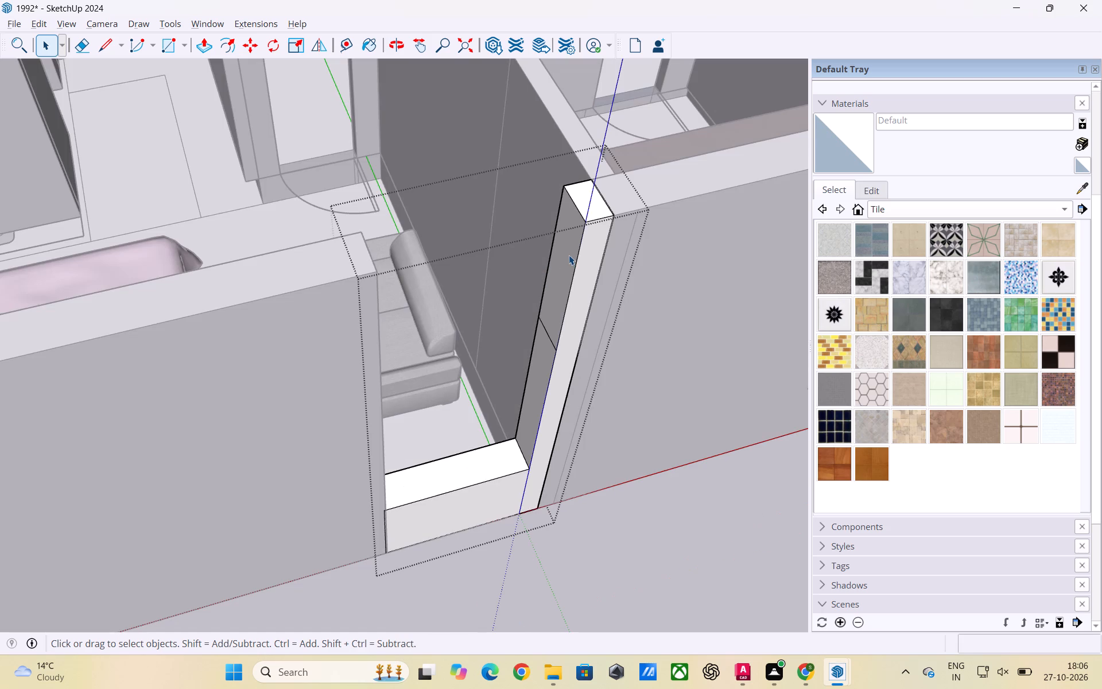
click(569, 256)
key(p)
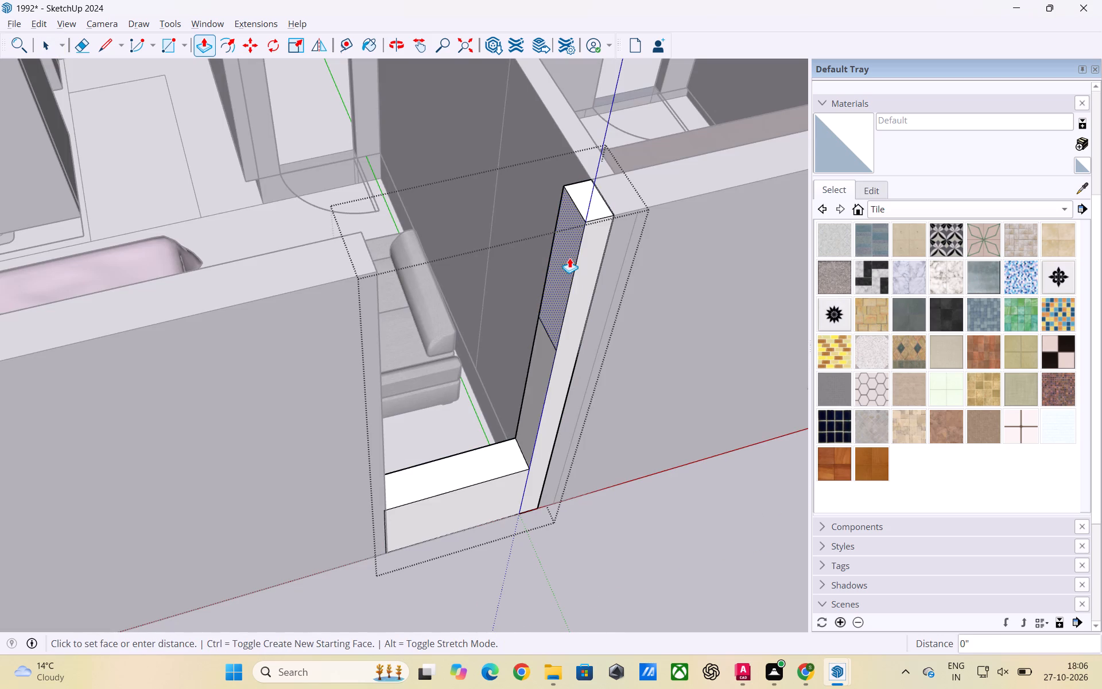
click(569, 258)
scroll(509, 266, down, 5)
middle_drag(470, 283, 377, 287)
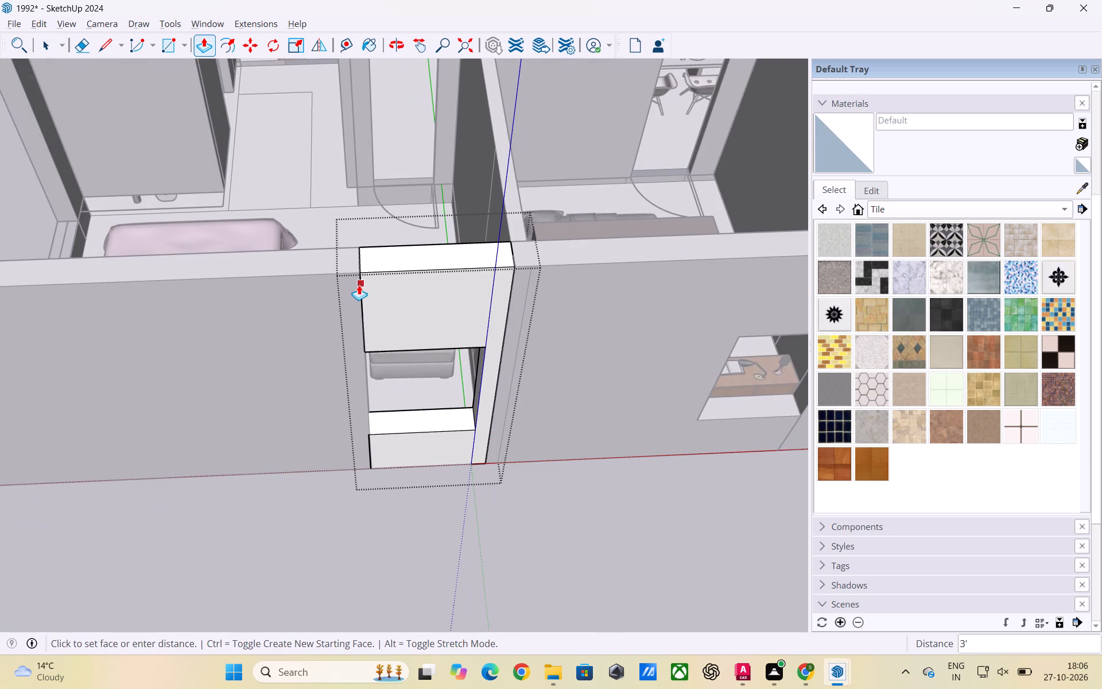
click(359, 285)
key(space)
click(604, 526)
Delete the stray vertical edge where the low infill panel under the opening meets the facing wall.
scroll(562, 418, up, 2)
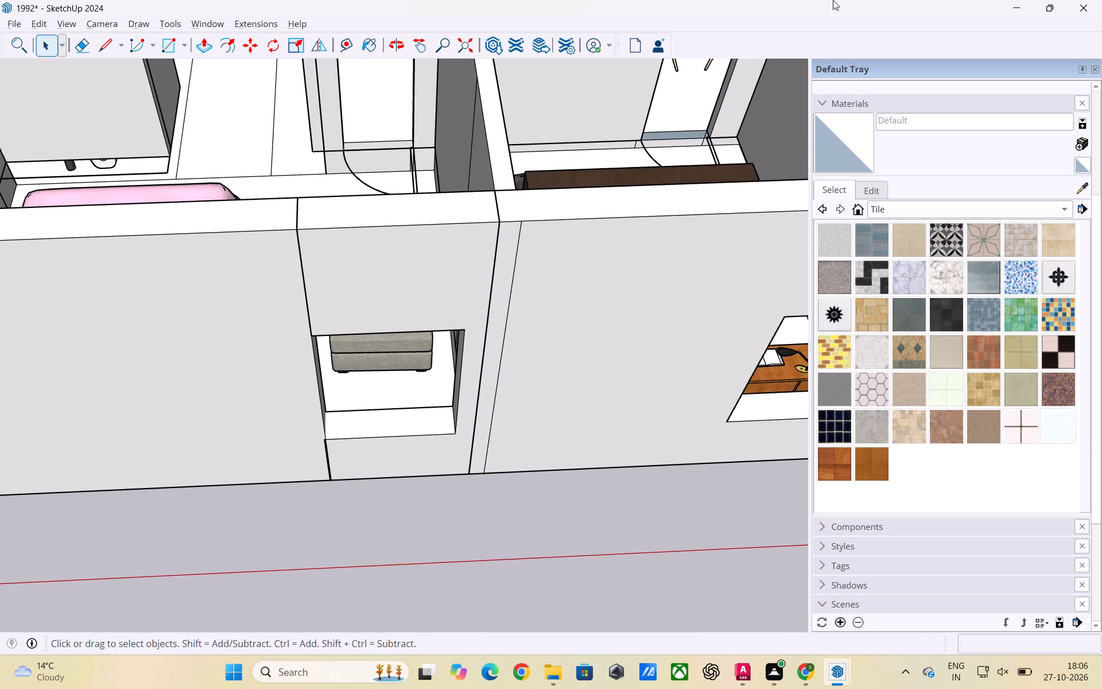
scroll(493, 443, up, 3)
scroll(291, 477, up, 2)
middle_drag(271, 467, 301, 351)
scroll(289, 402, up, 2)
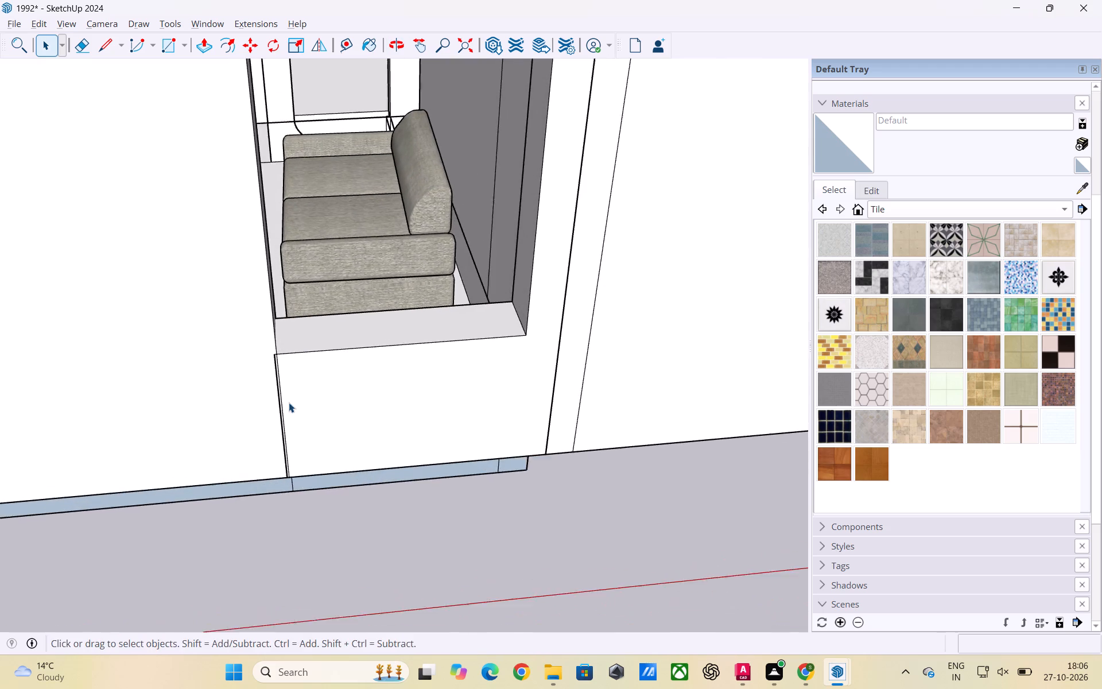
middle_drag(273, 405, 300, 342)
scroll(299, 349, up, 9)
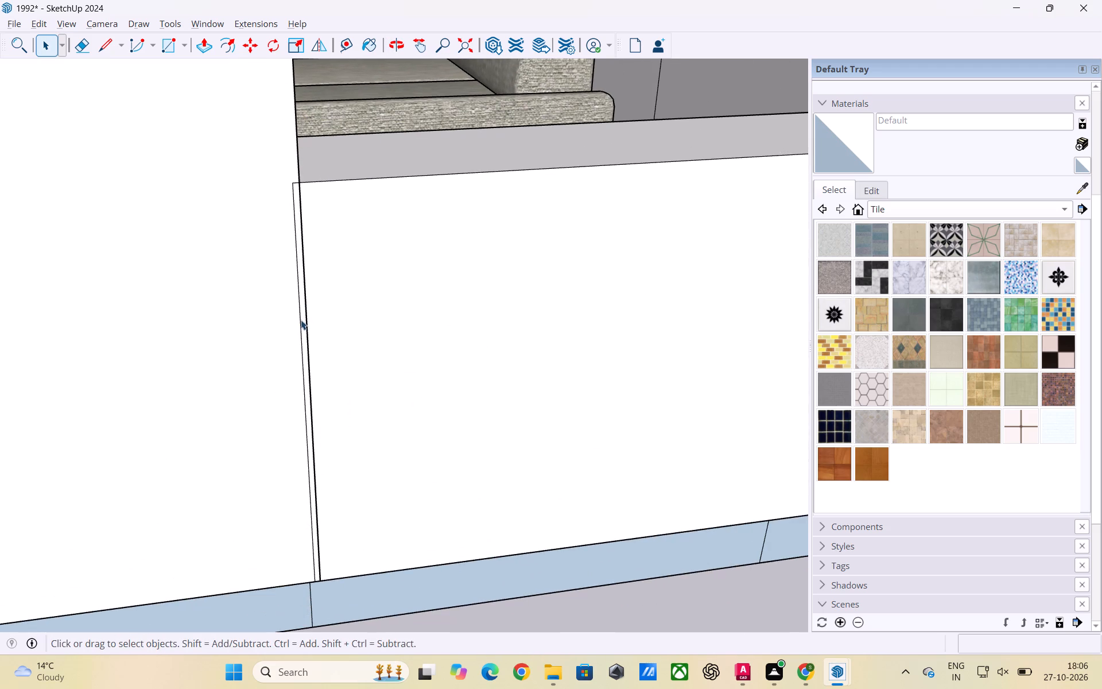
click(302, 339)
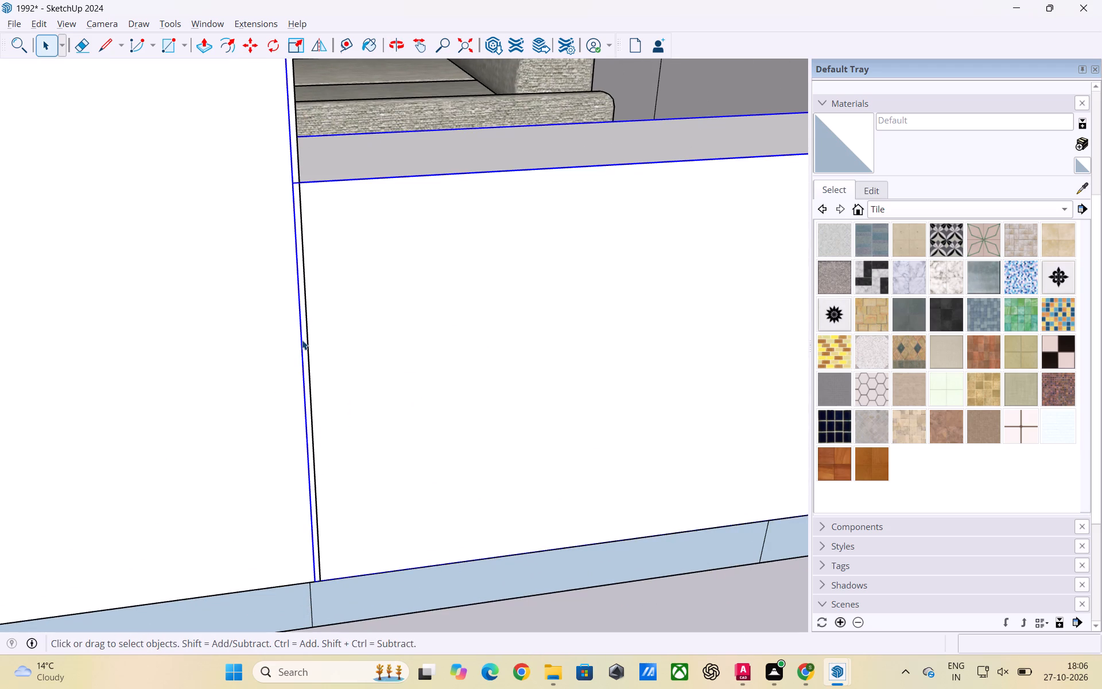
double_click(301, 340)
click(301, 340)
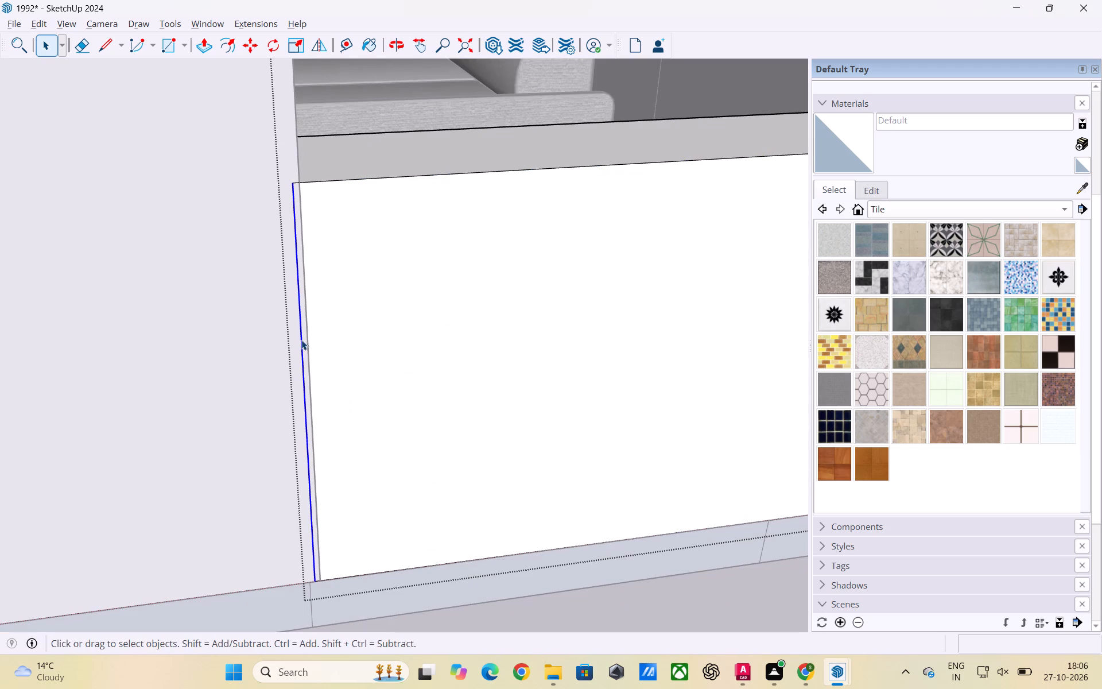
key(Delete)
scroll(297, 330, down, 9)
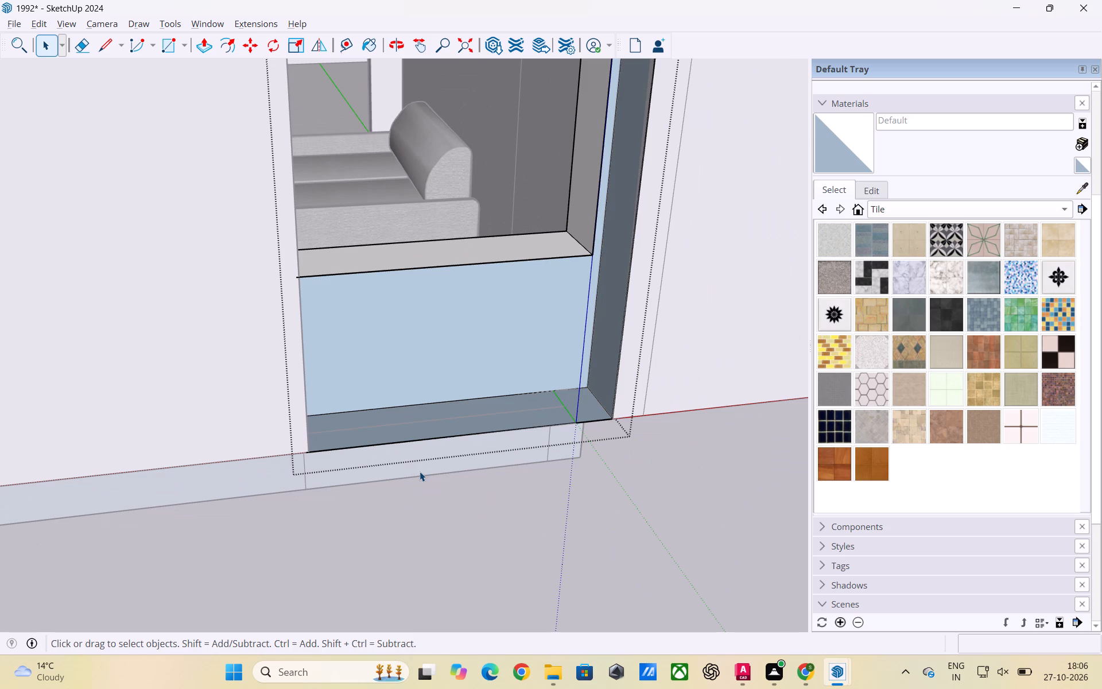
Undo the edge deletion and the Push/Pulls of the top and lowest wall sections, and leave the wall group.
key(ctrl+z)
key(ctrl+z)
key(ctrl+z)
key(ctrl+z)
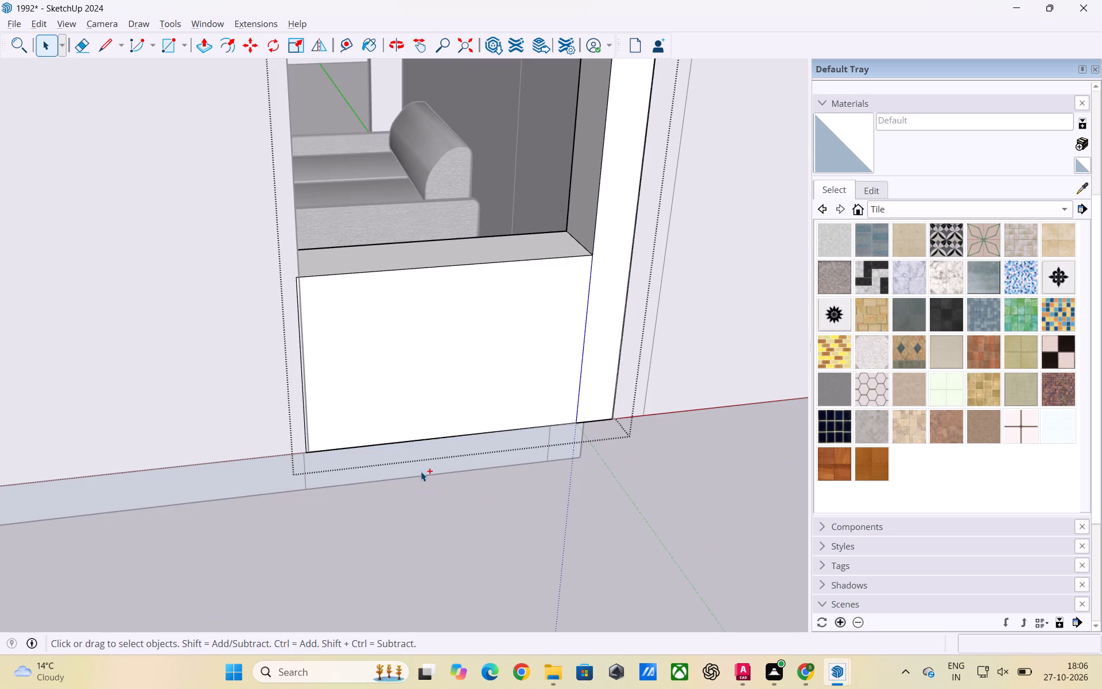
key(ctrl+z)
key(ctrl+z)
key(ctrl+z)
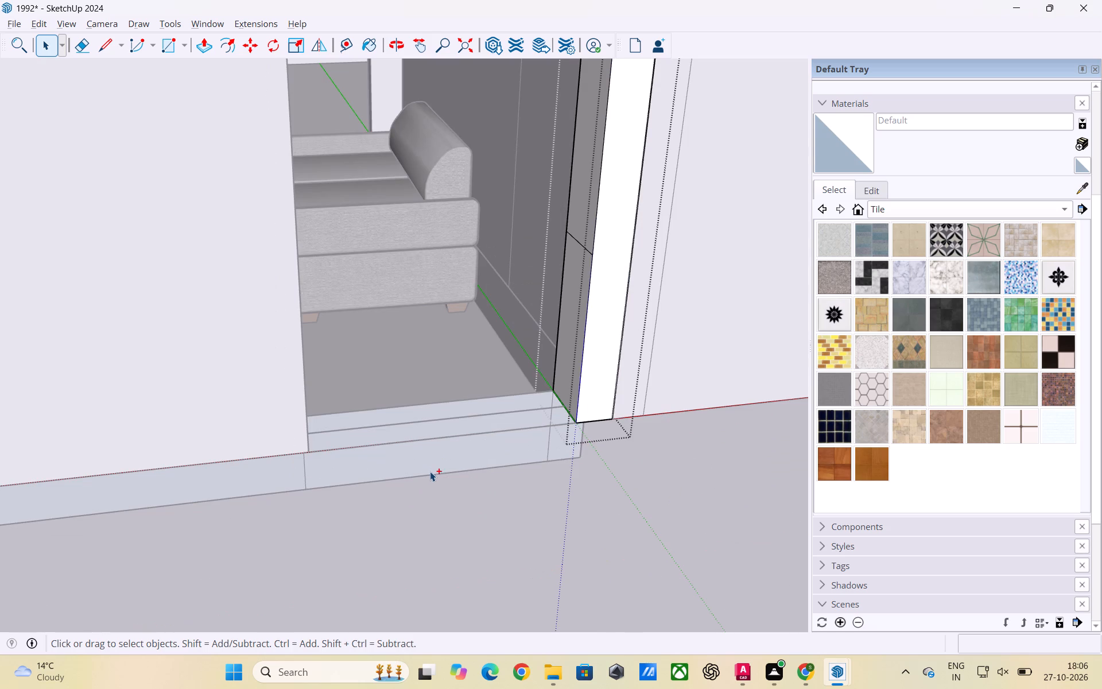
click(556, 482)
Examine the unfilled wall opening beside the sofa and the floor slab edge beneath it.
scroll(549, 469, up, 3)
scroll(534, 465, down, 4)
middle_drag(445, 450, 459, 543)
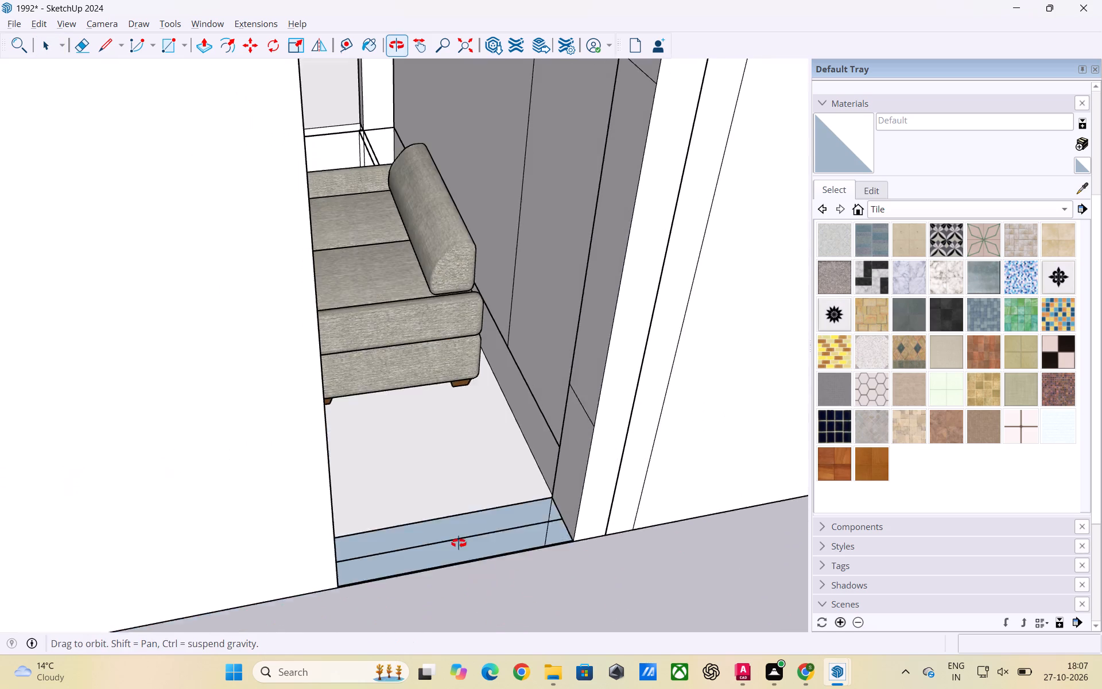
middle_drag(459, 543, 460, 548)
scroll(443, 307, down, 9)
middle_drag(474, 344, 552, 298)
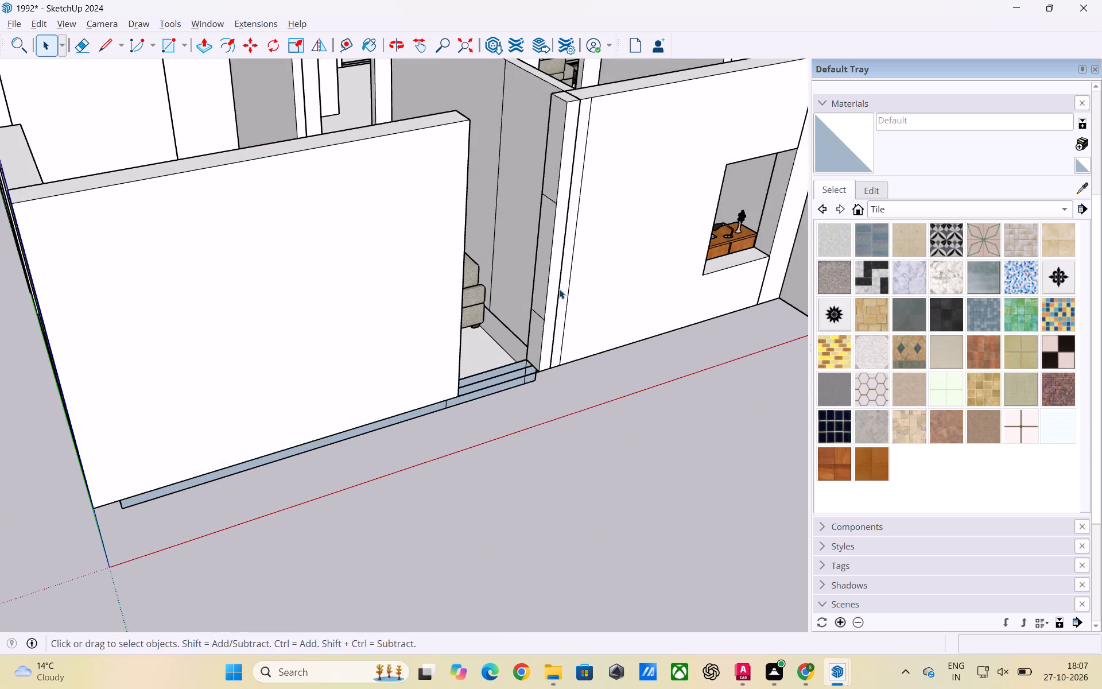
scroll(561, 310, up, 2)
middle_drag(593, 323, 521, 354)
scroll(429, 447, up, 5)
middle_drag(398, 419, 398, 479)
scroll(406, 484, up, 3)
scroll(399, 484, down, 3)
middle_drag(403, 516, 402, 338)
scroll(433, 560, up, 1)
middle_drag(434, 556, 439, 439)
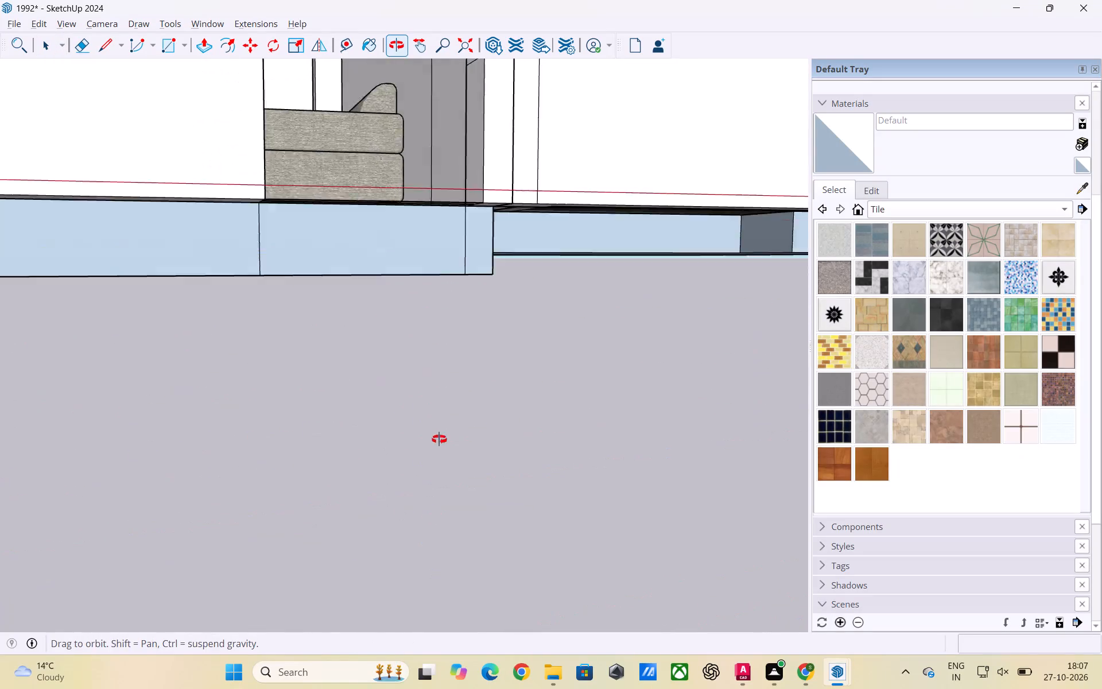
middle_drag(439, 439, 451, 383)
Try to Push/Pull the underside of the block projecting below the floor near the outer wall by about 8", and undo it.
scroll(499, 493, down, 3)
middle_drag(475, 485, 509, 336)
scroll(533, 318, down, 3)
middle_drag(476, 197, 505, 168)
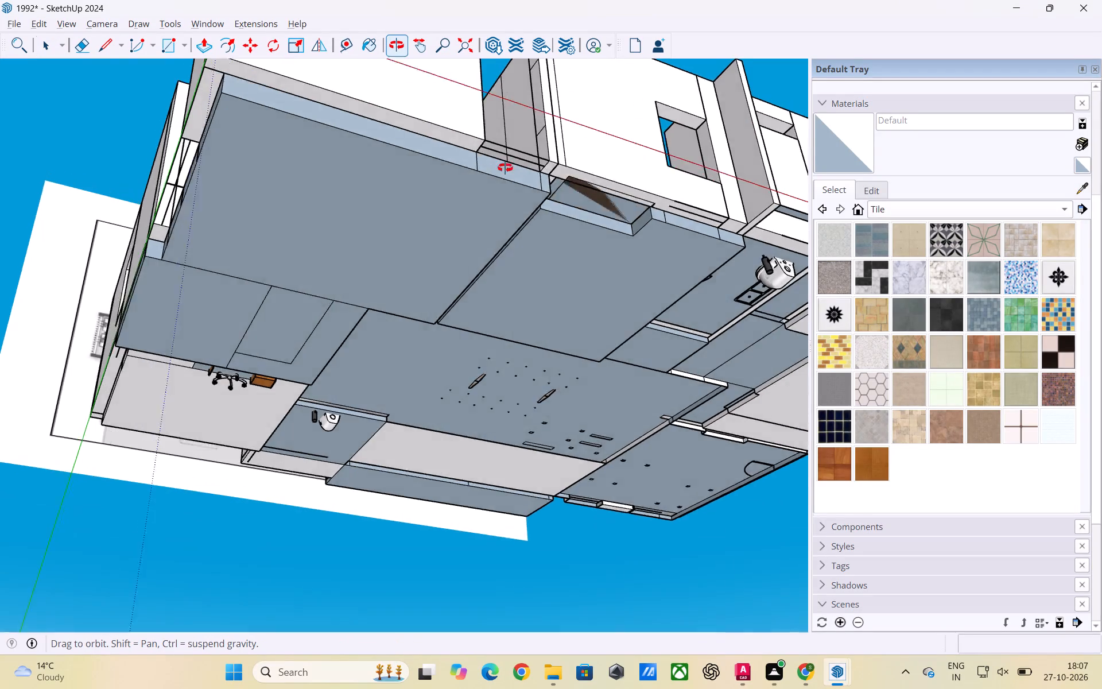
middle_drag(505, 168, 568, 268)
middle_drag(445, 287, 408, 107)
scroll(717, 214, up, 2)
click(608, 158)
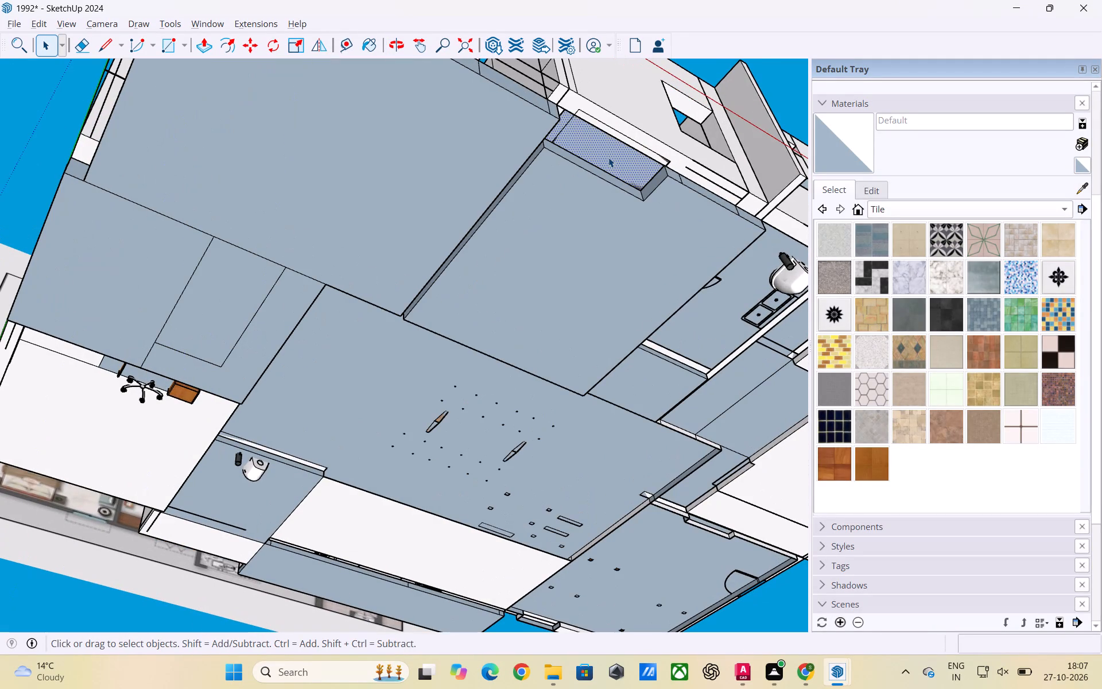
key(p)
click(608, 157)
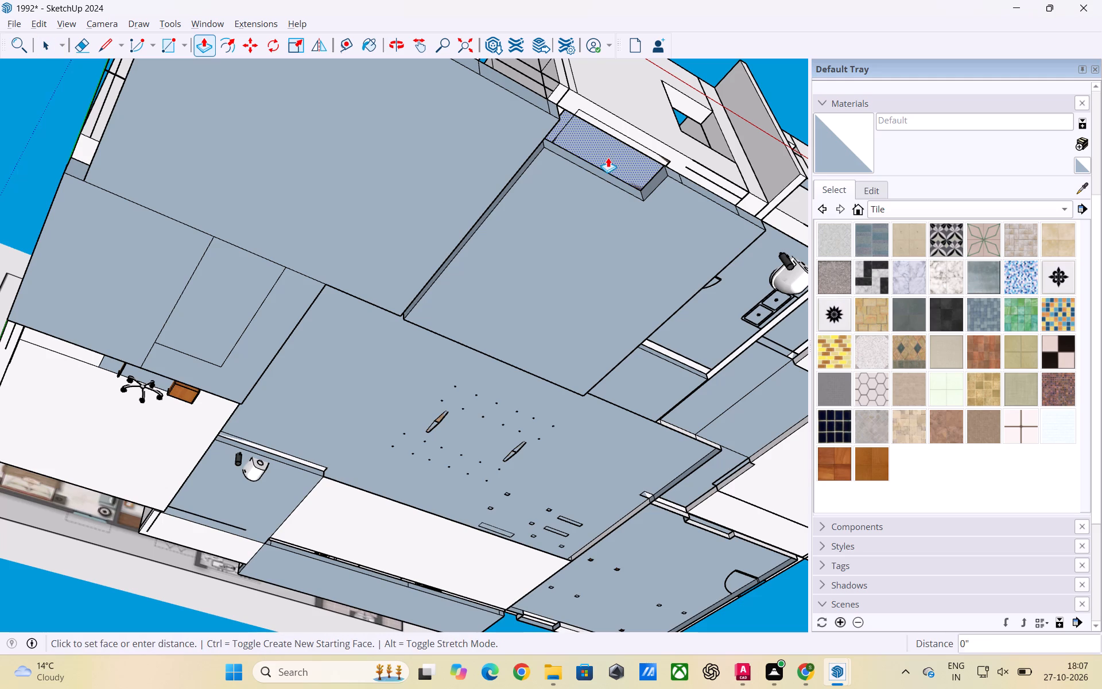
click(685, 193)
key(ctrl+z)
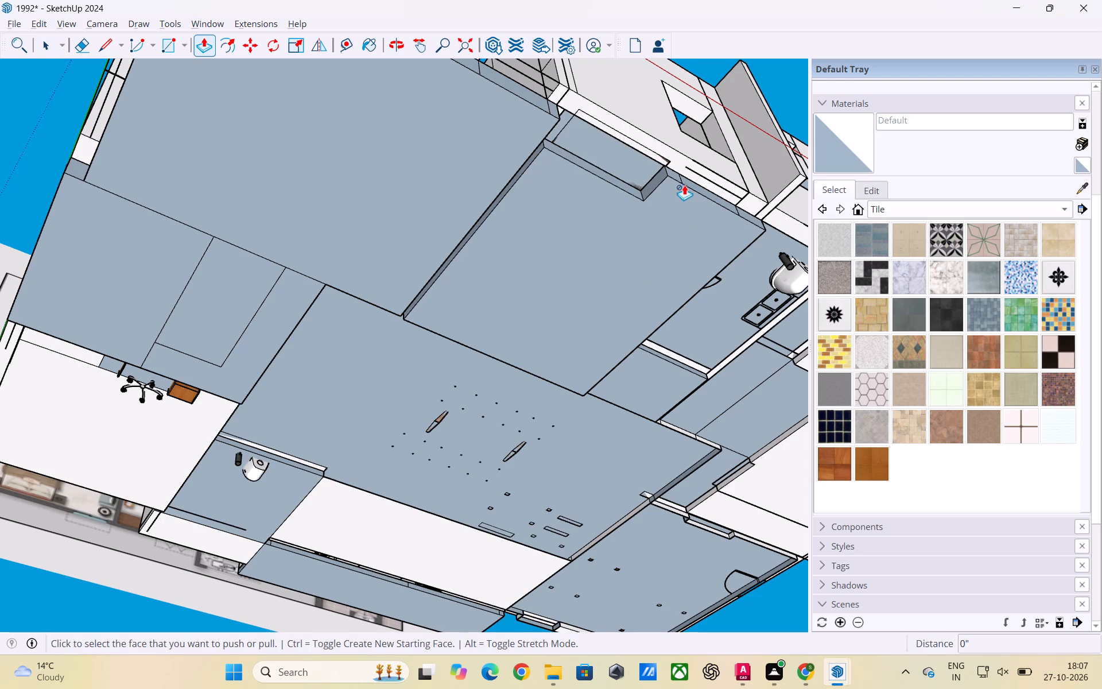
Push/Pull the underside face of the block projecting below the floor near the outer wall up to the surrounding floor level.
scroll(589, 168, up, 1)
key(space)
scroll(424, 315, up, 1)
scroll(424, 298, down, 3)
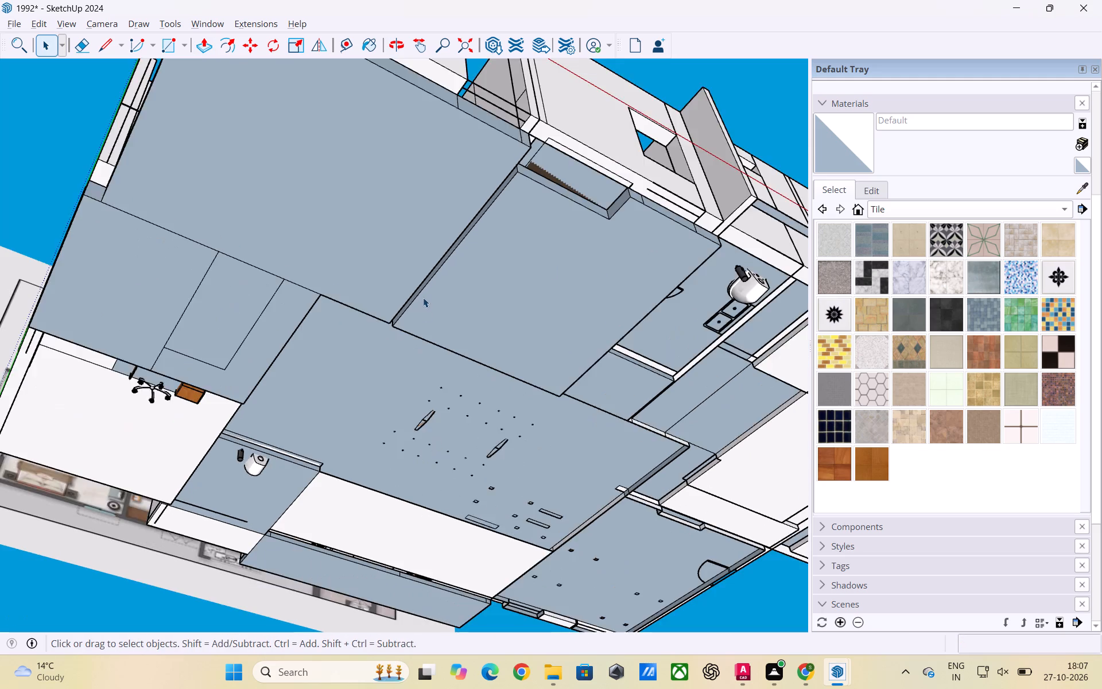
scroll(423, 297, down, 2)
click(557, 211)
click(557, 211)
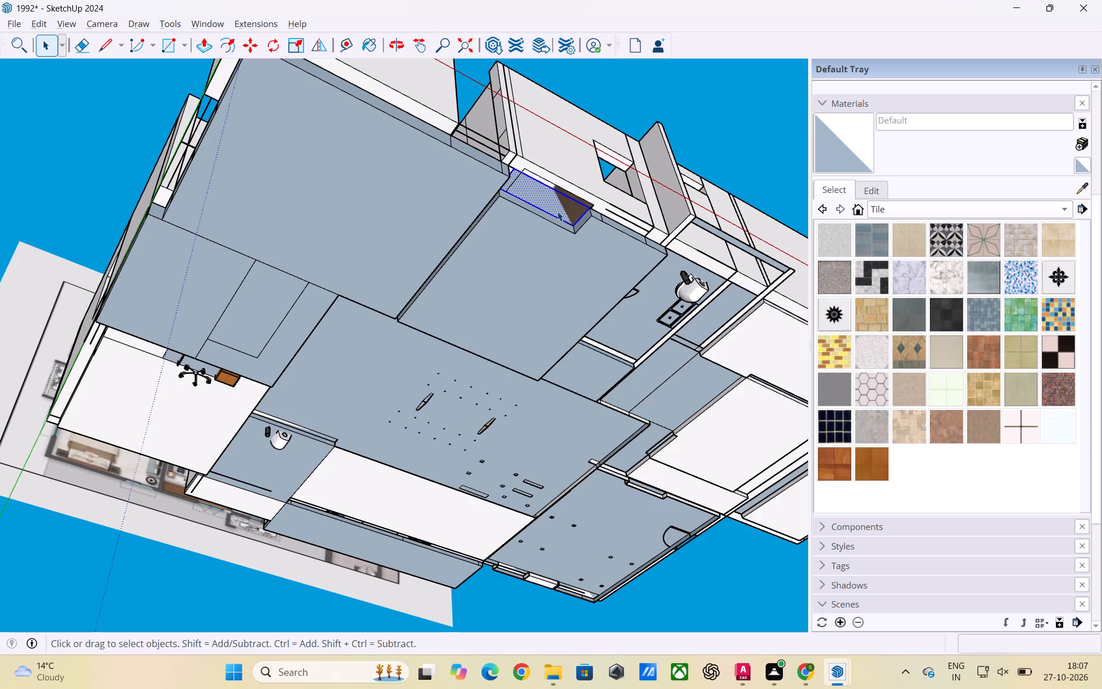
key(p)
click(557, 211)
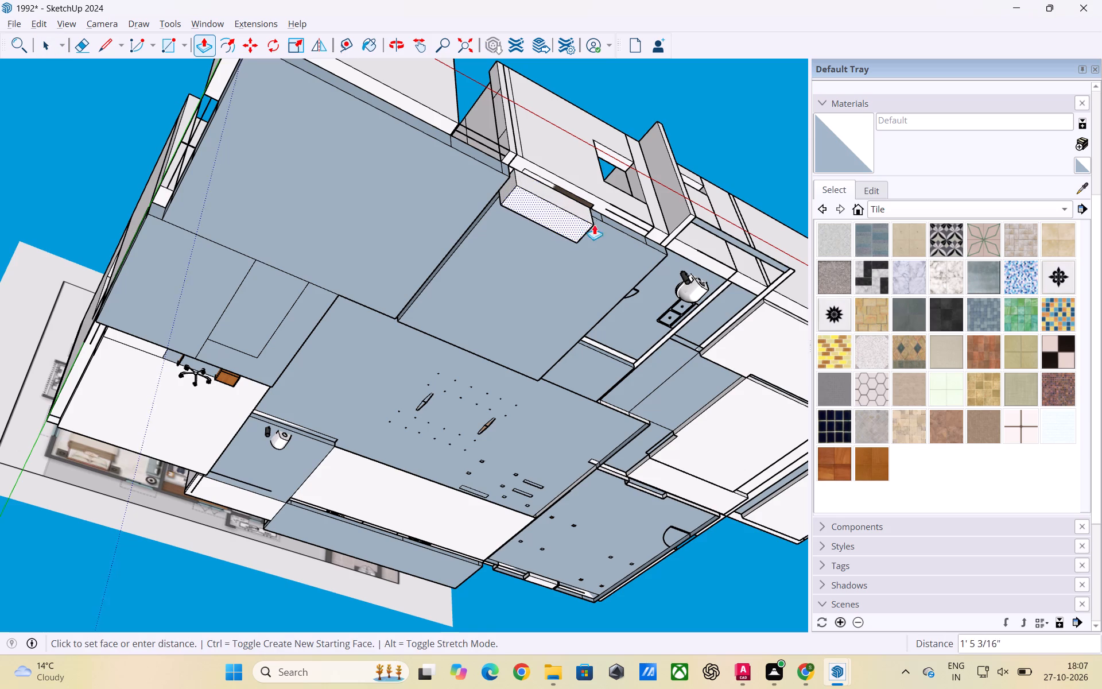
click(611, 235)
key(space)
click(740, 123)
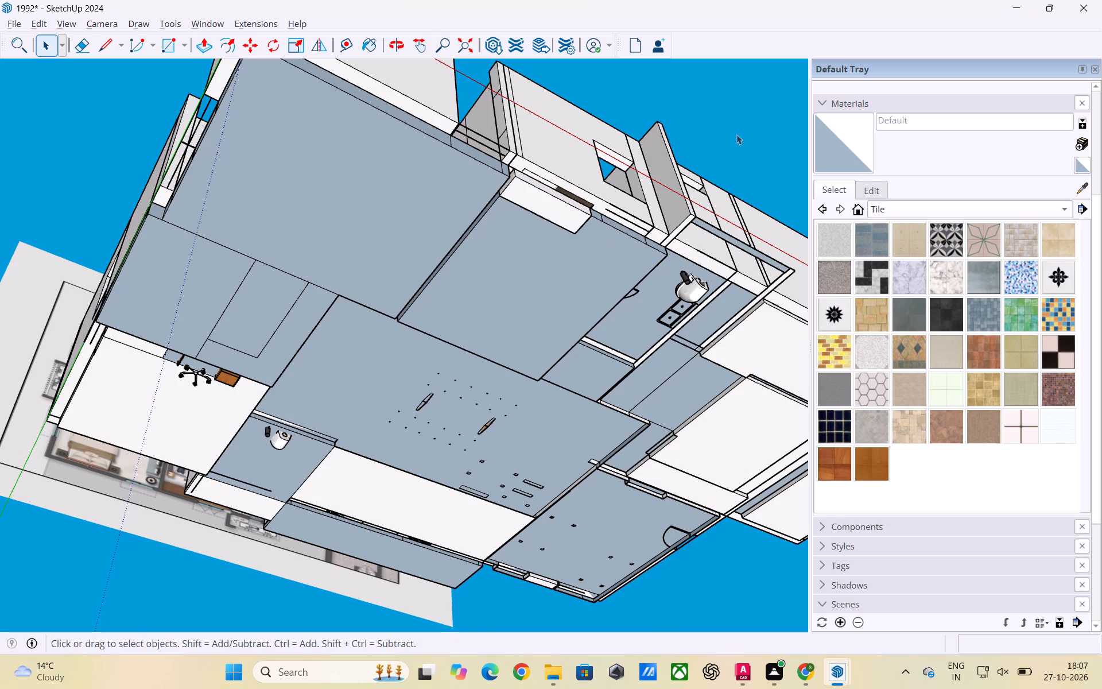
Examine the underside of the floors from below, including the flattened block near the outer wall.
scroll(644, 222, up, 3)
scroll(584, 240, down, 3)
middle_drag(520, 250, 647, 157)
scroll(581, 181, up, 3)
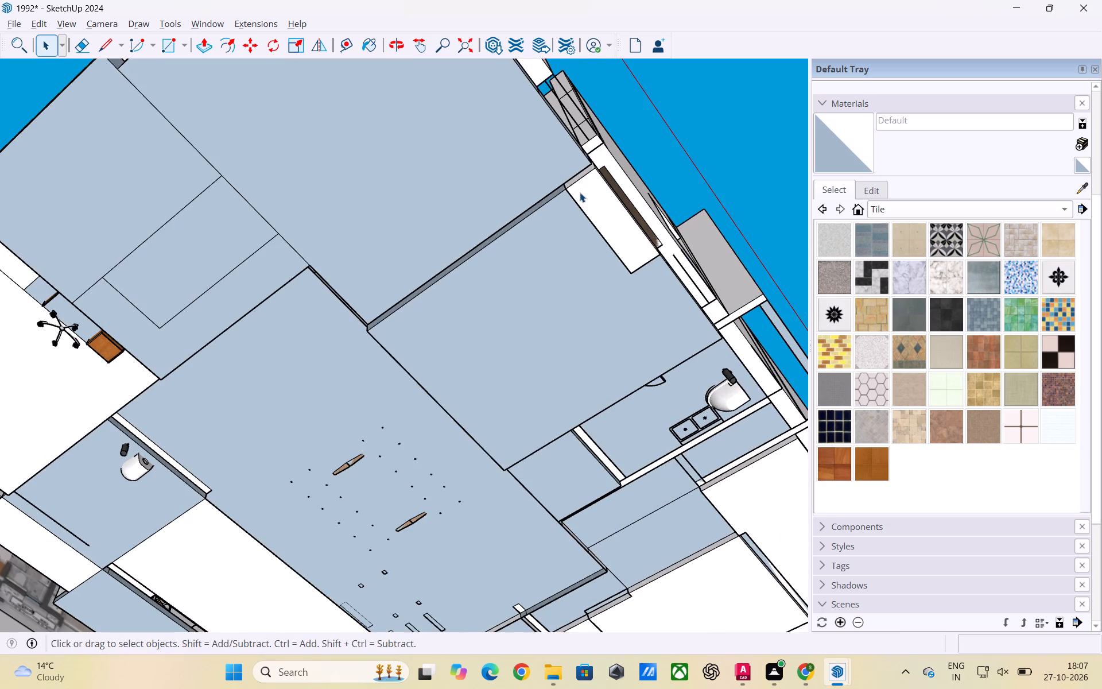
scroll(573, 192, up, 4)
scroll(584, 128, down, 12)
scroll(568, 185, down, 4)
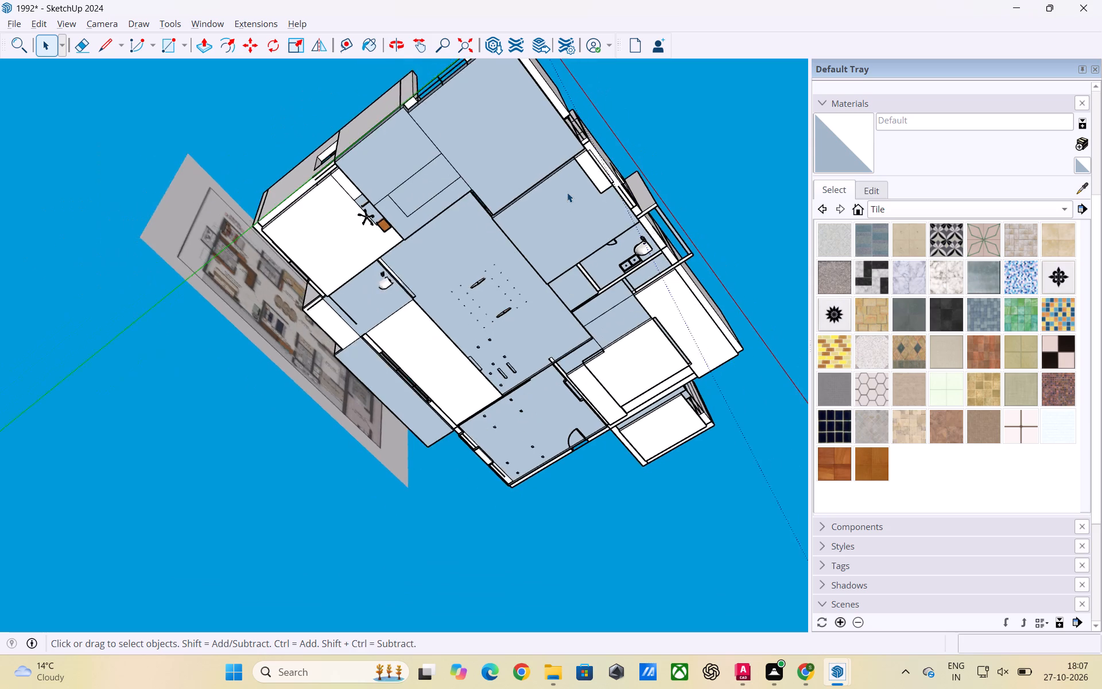
scroll(567, 192, down, 3)
scroll(546, 315, up, 2)
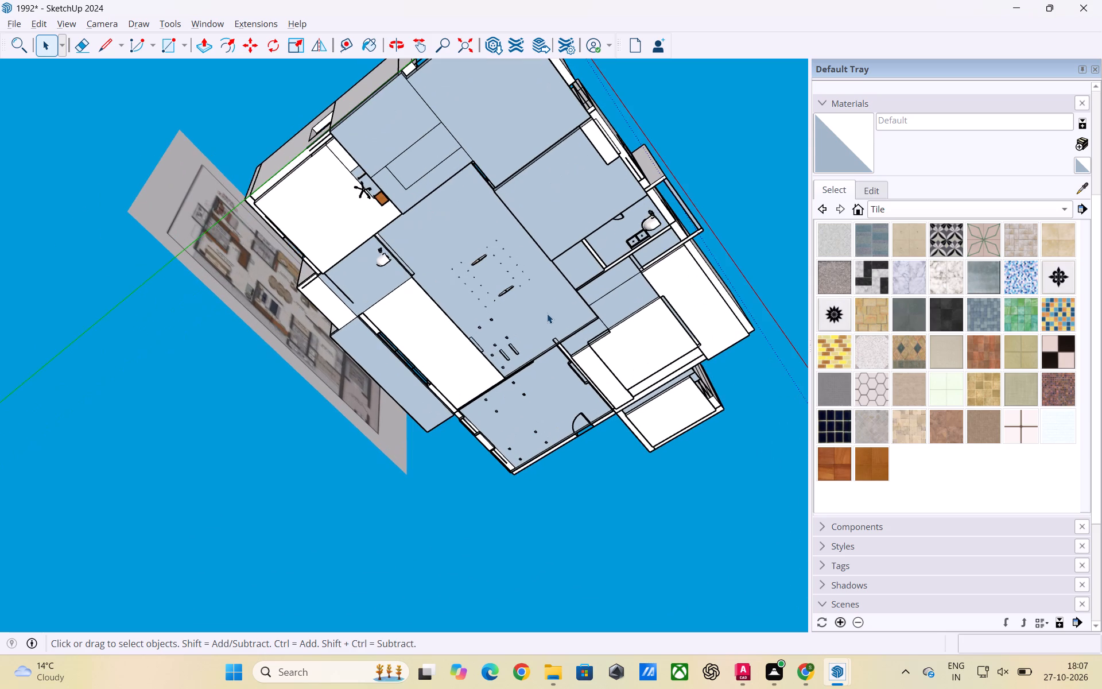
scroll(548, 308, down, 6)
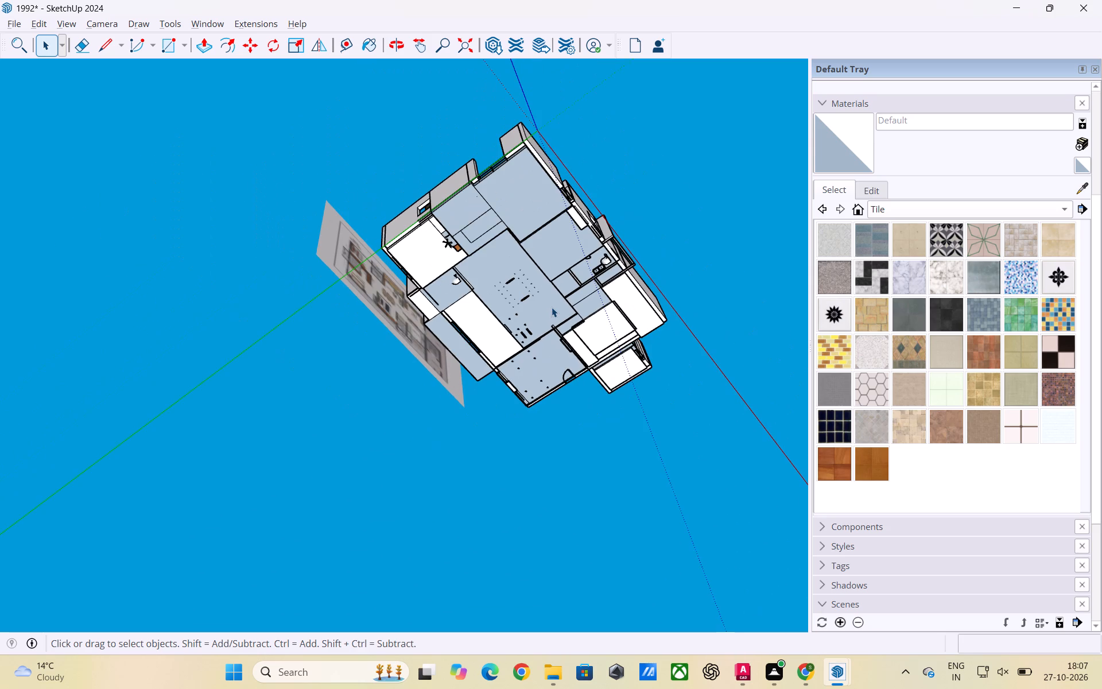
scroll(556, 308, up, 2)
scroll(523, 313, down, 1)
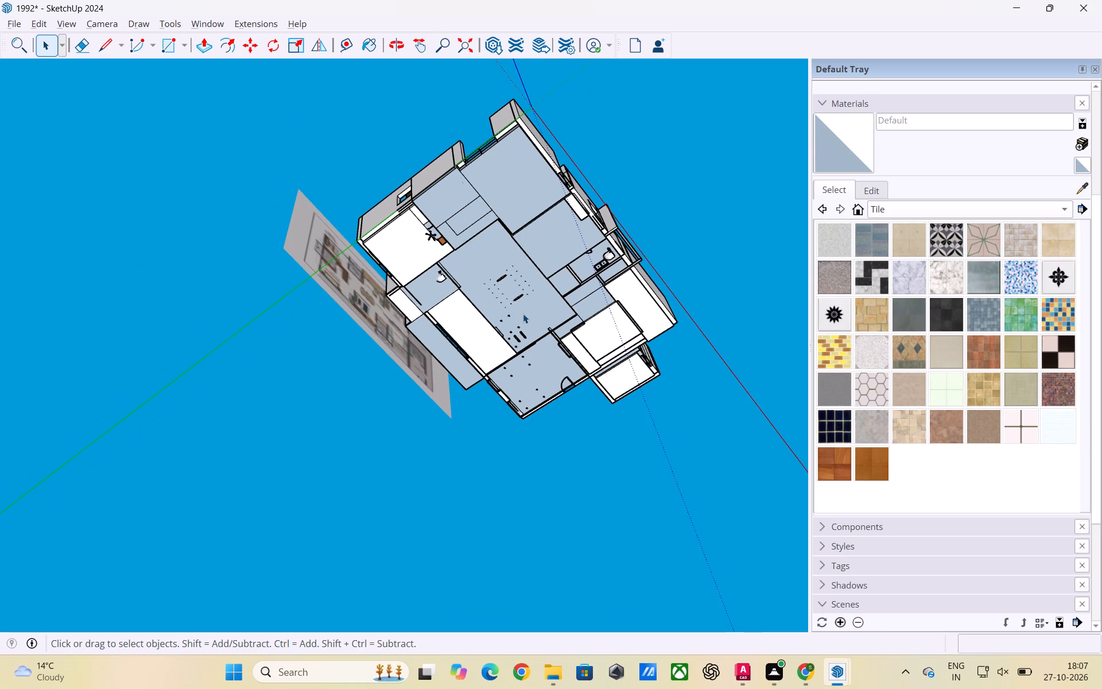
scroll(523, 313, down, 6)
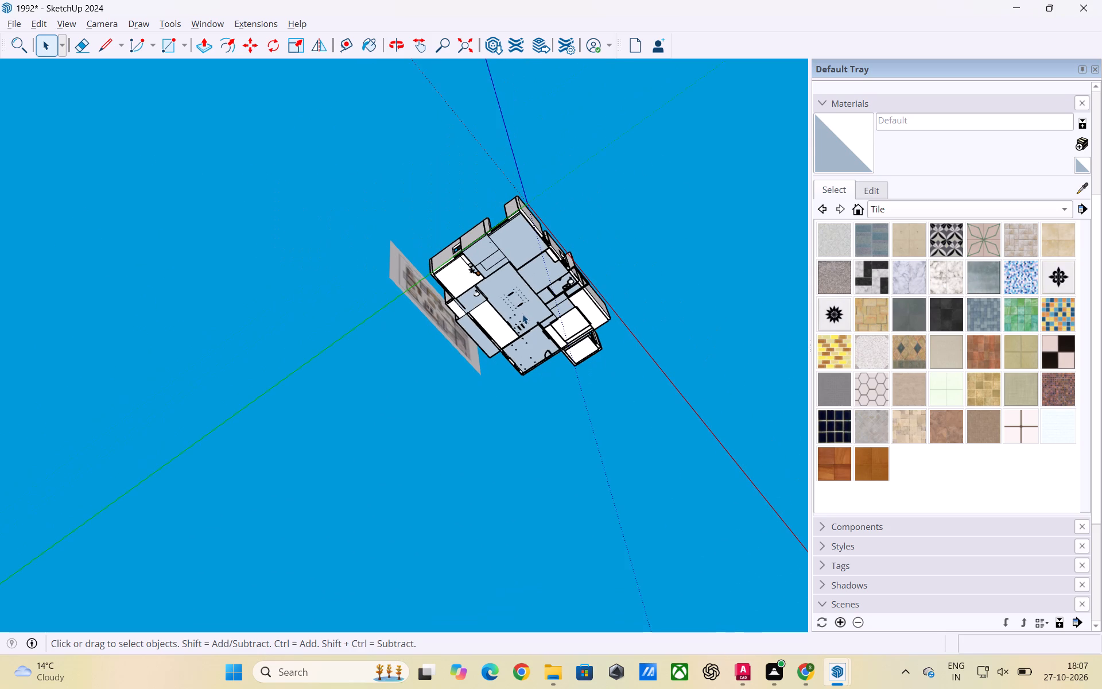
scroll(522, 314, down, 6)
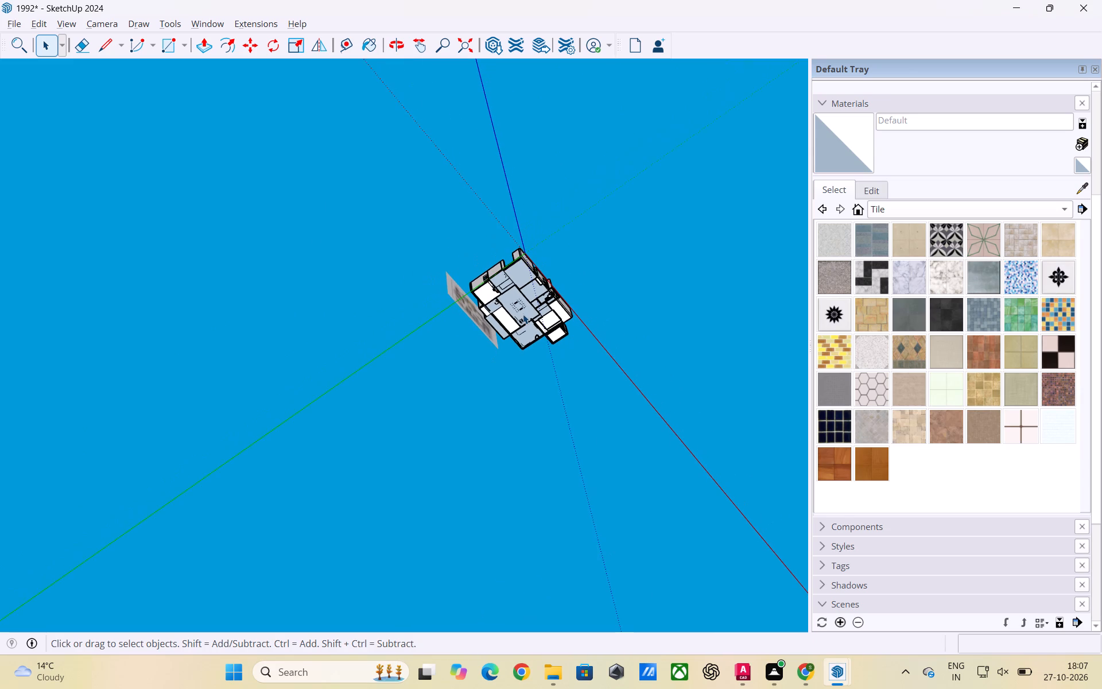
scroll(523, 314, down, 9)
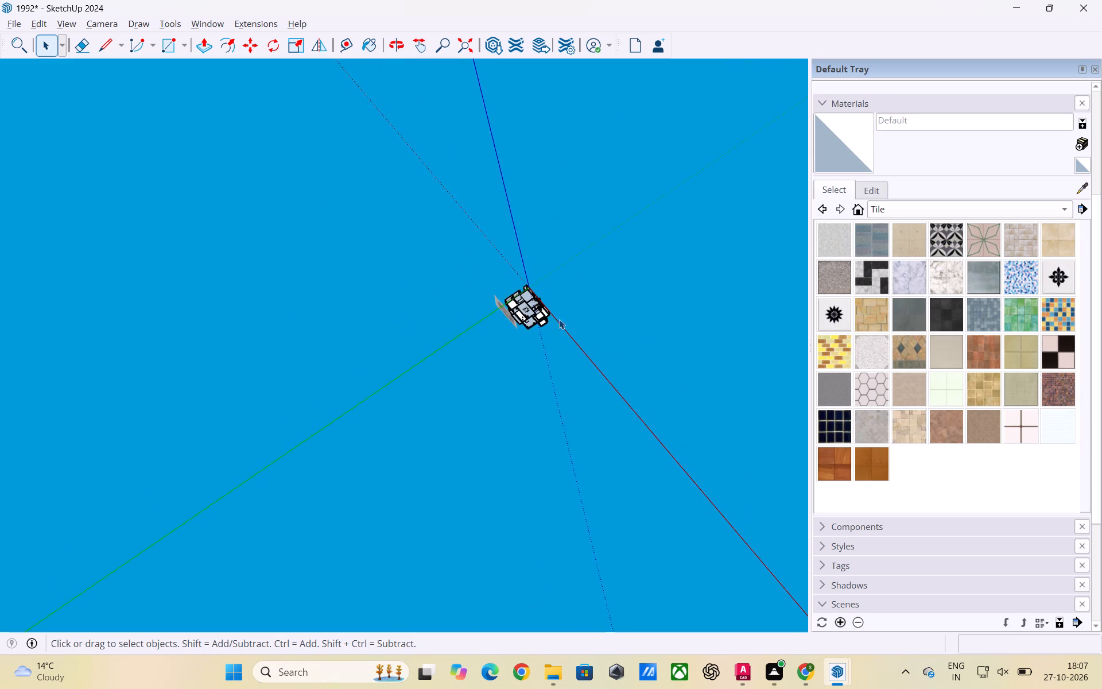
Examine the outer walls, the slab edges and the furnished rooms from outside and above.
scroll(557, 320, up, 17)
middle_drag(495, 342, 520, 192)
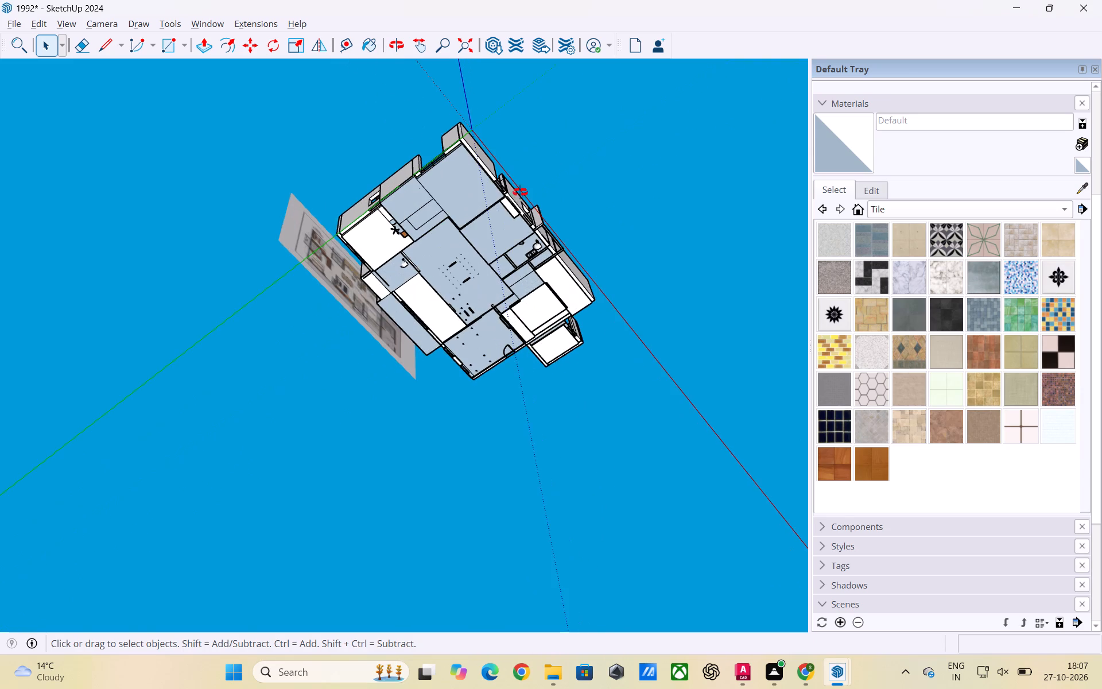
middle_drag(520, 192, 552, 149)
scroll(558, 144, up, 1)
scroll(506, 247, down, 1)
scroll(519, 235, up, 2)
scroll(541, 177, down, 8)
middle_drag(526, 201, 425, 411)
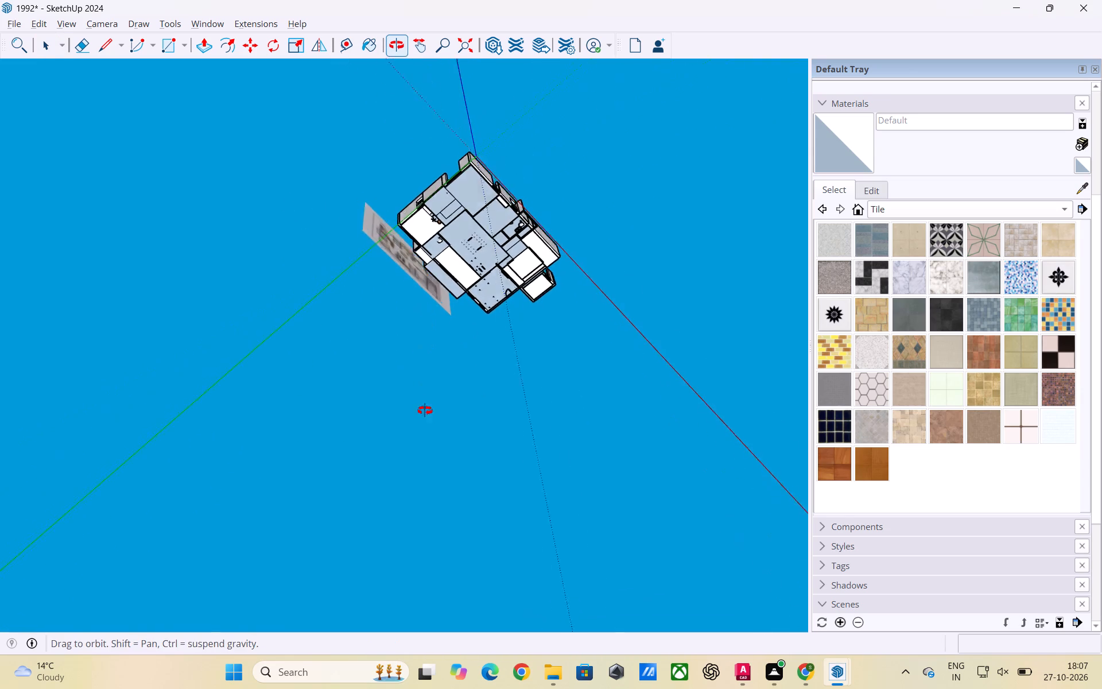
middle_drag(425, 411, 443, 427)
scroll(510, 249, up, 3)
middle_drag(522, 189, 457, 407)
scroll(462, 241, up, 3)
middle_drag(487, 219, 487, 402)
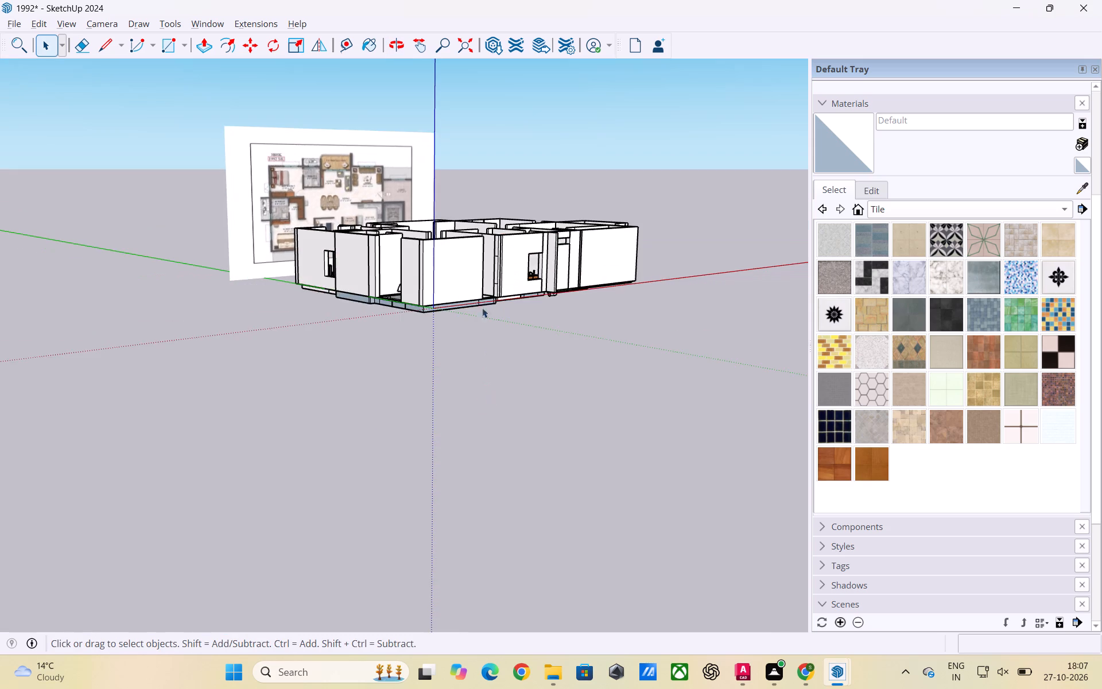
scroll(483, 287, up, 6)
scroll(469, 297, down, 3)
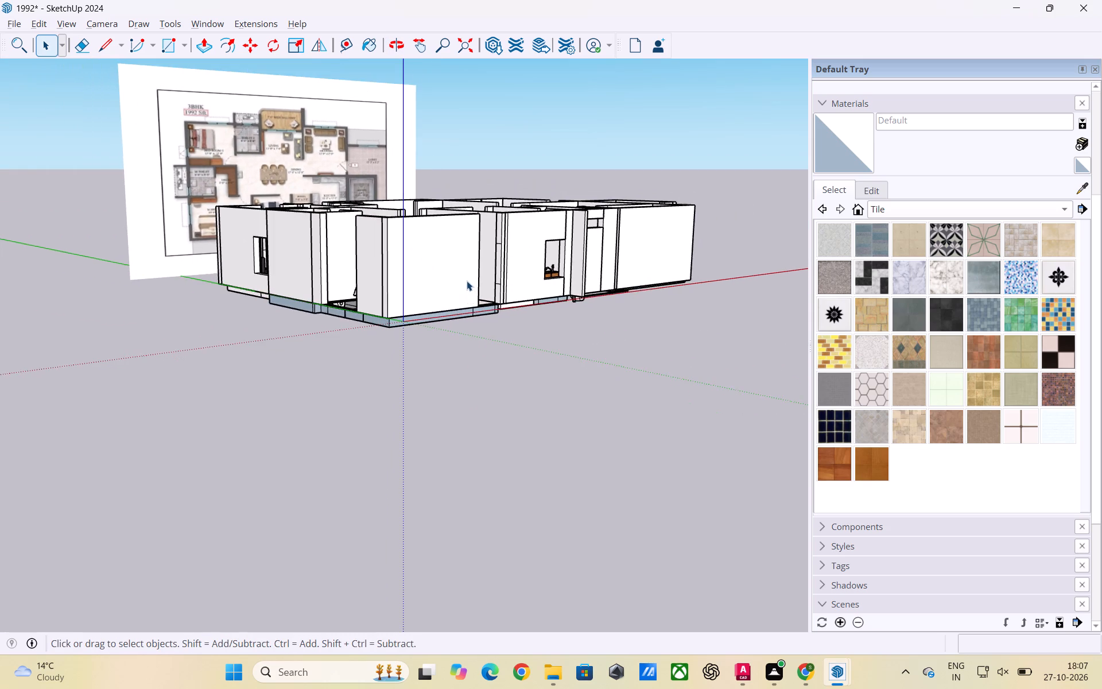
scroll(465, 278, up, 6)
scroll(415, 219, up, 2)
middle_drag(414, 187, 394, 361)
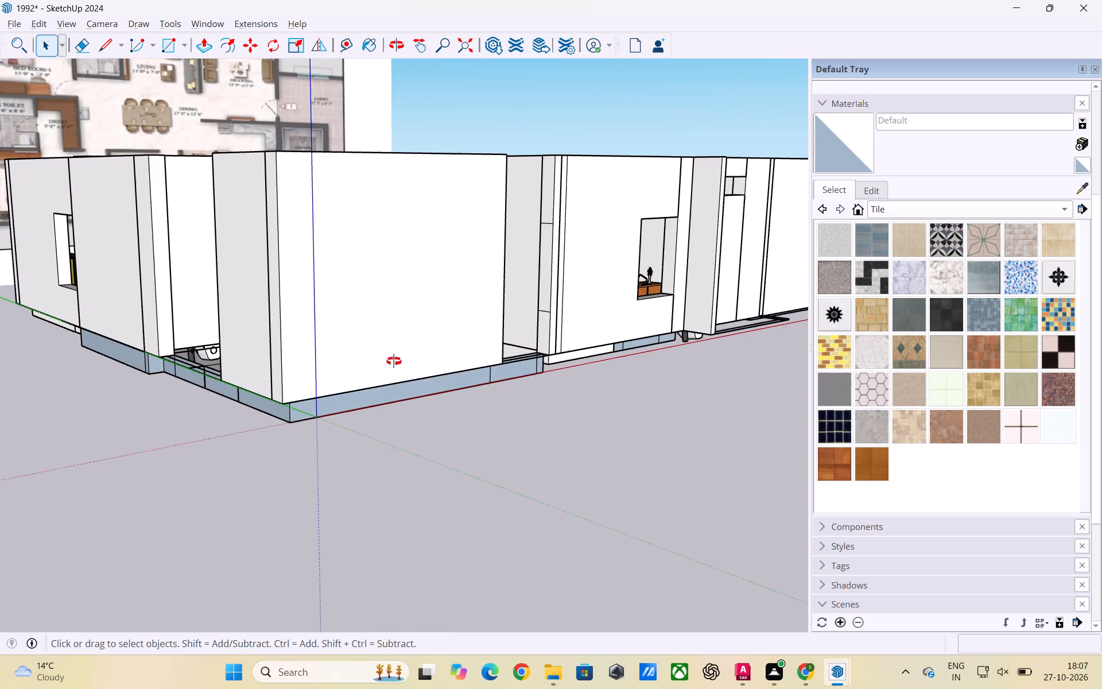
middle_drag(394, 361, 381, 408)
scroll(432, 270, up, 2)
middle_drag(434, 245, 372, 279)
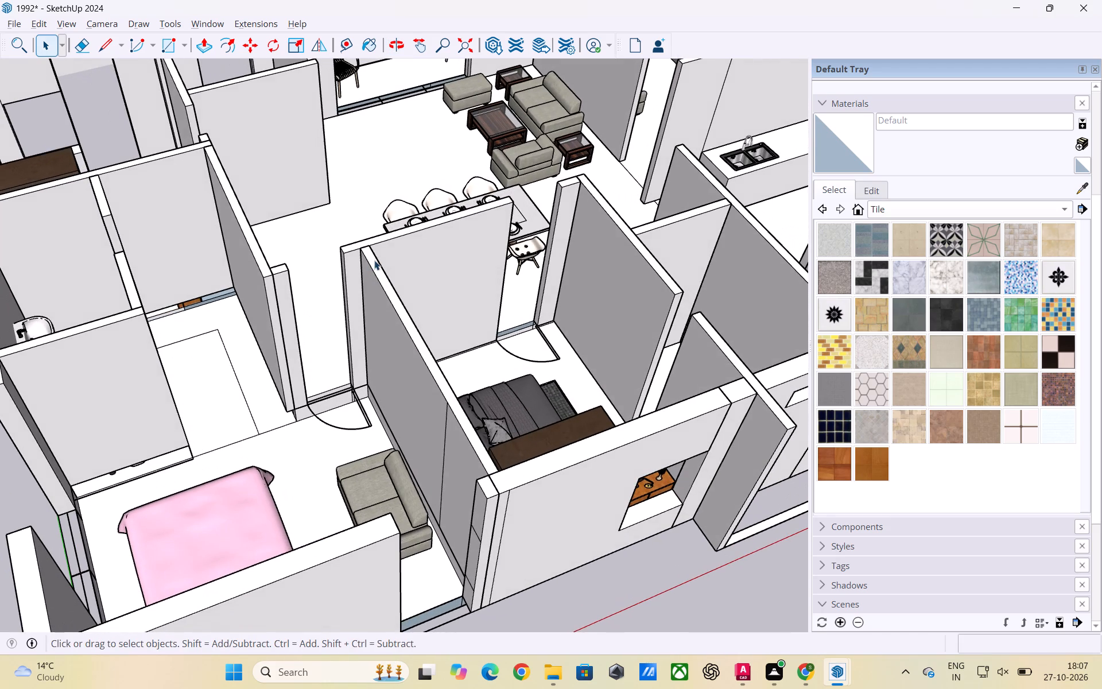
scroll(377, 260, down, 8)
scroll(363, 305, down, 3)
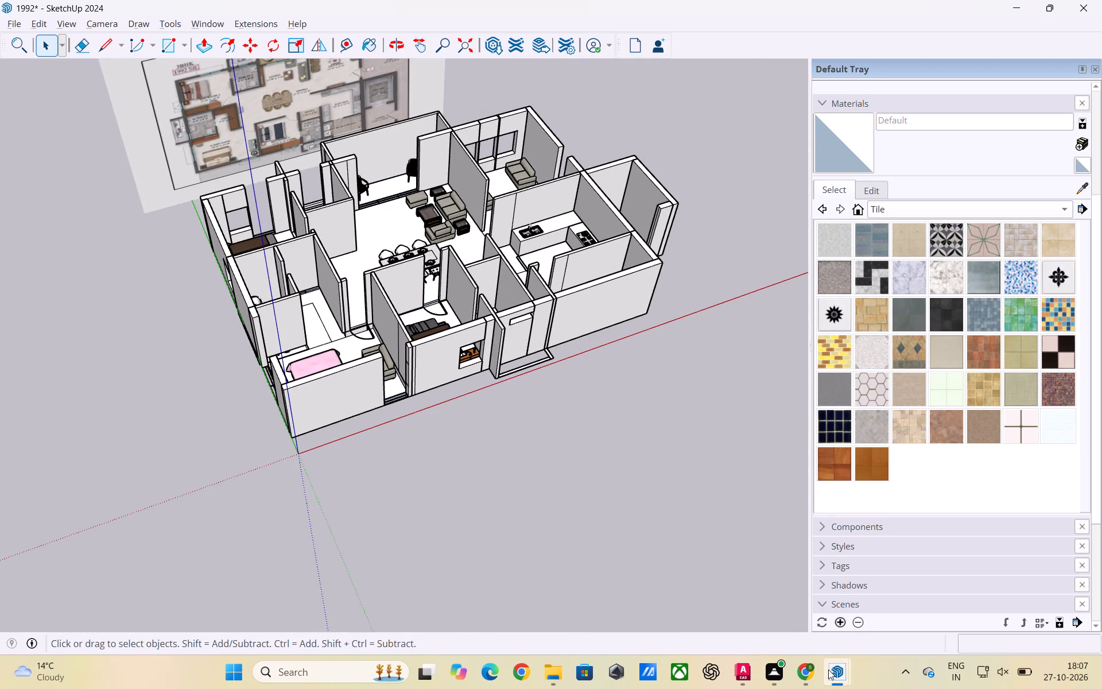